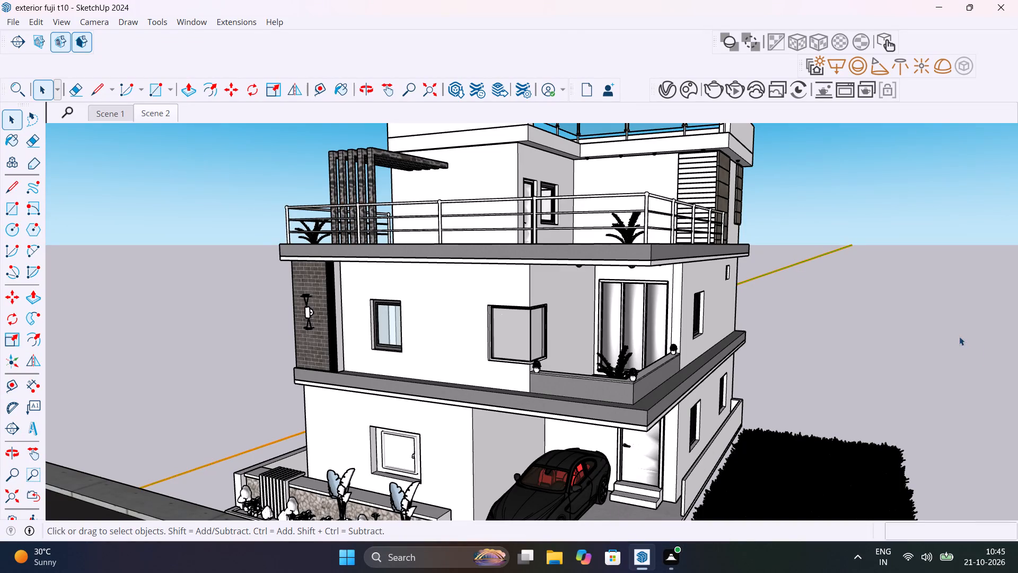
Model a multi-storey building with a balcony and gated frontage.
Save the house exterior model under its existing file name.
left_click(907, 331)
key("ctrl+s")
Start a new blank model in place of the open house exterior file.
scroll(878, 359, "down", 5)
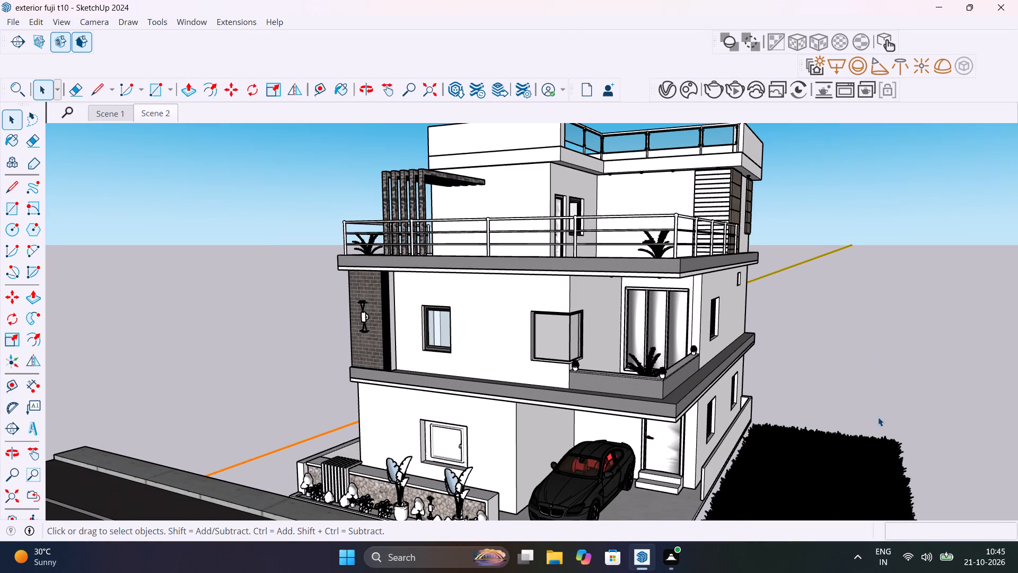
scroll(878, 417, "down", 3)
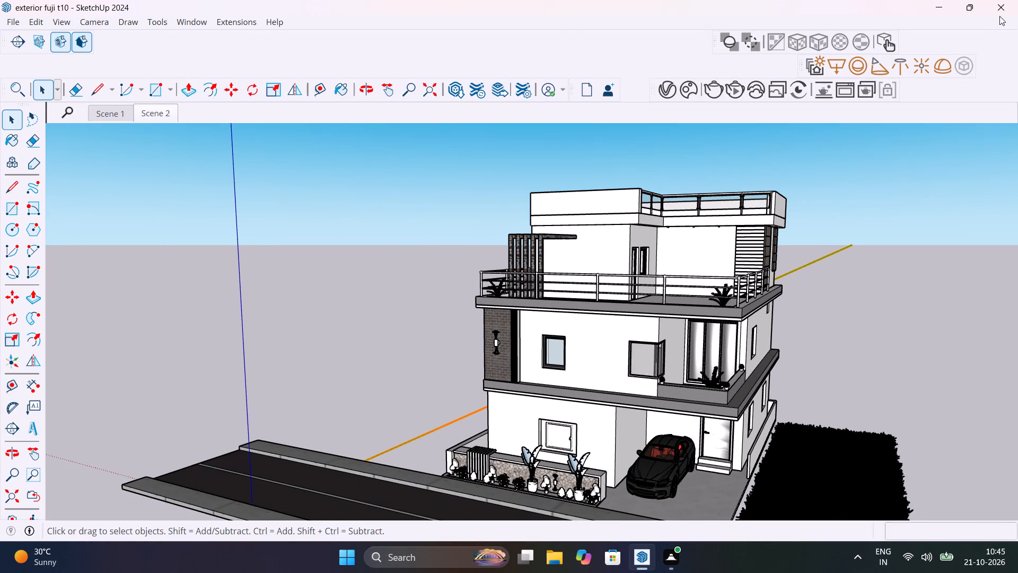
left_click(10, 20)
left_click(58, 44)
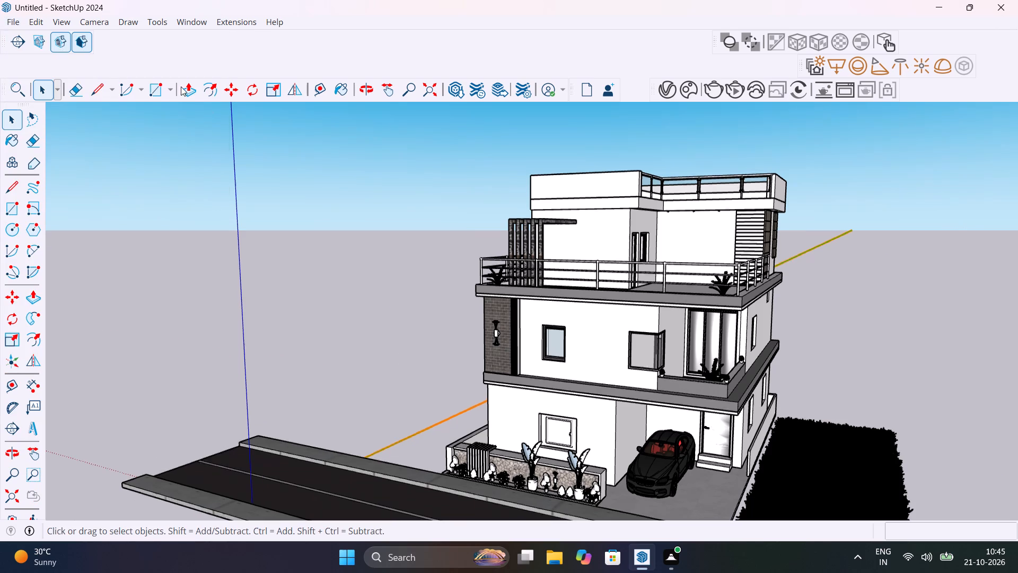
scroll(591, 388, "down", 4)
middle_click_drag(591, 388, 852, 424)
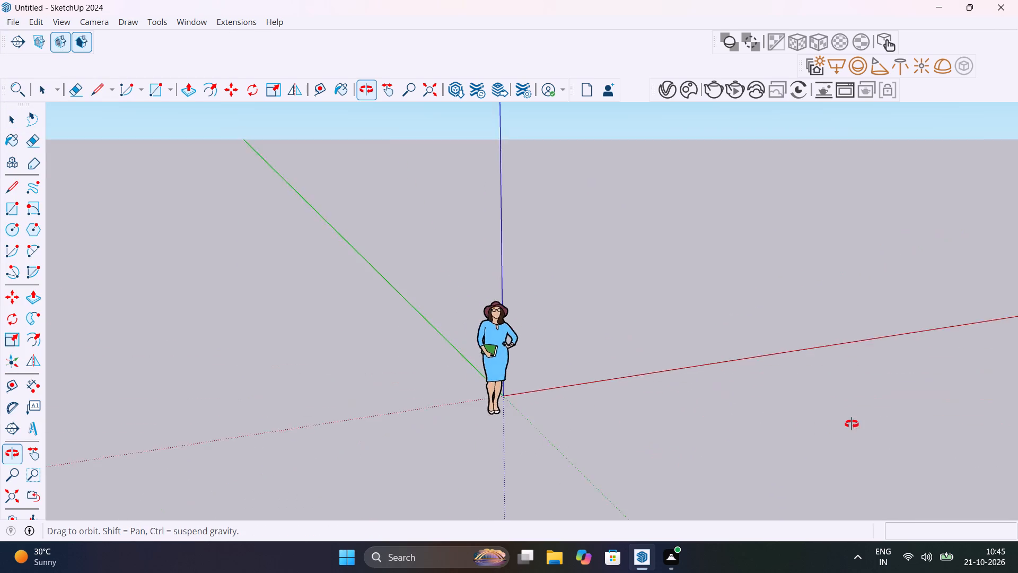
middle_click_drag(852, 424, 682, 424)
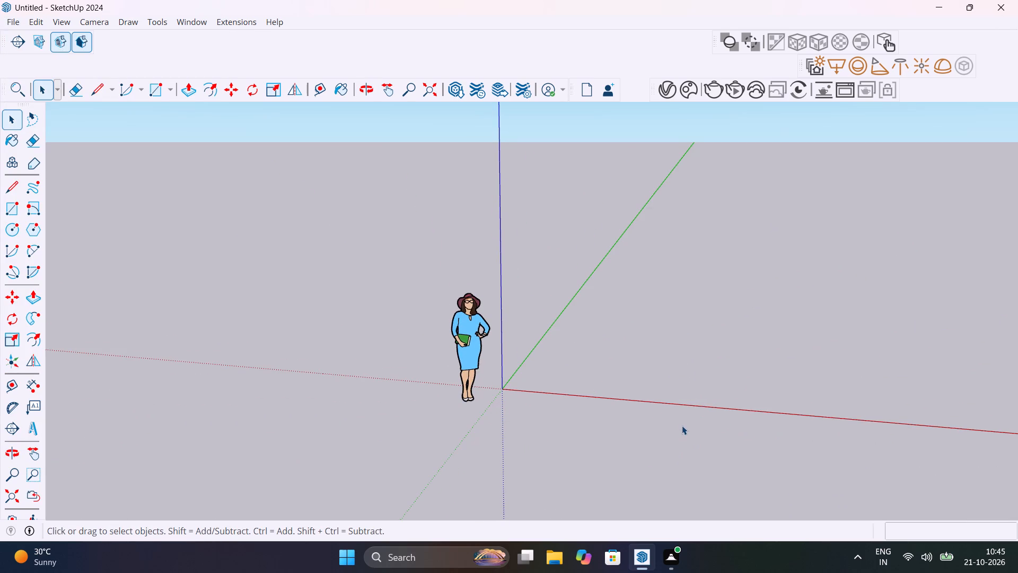
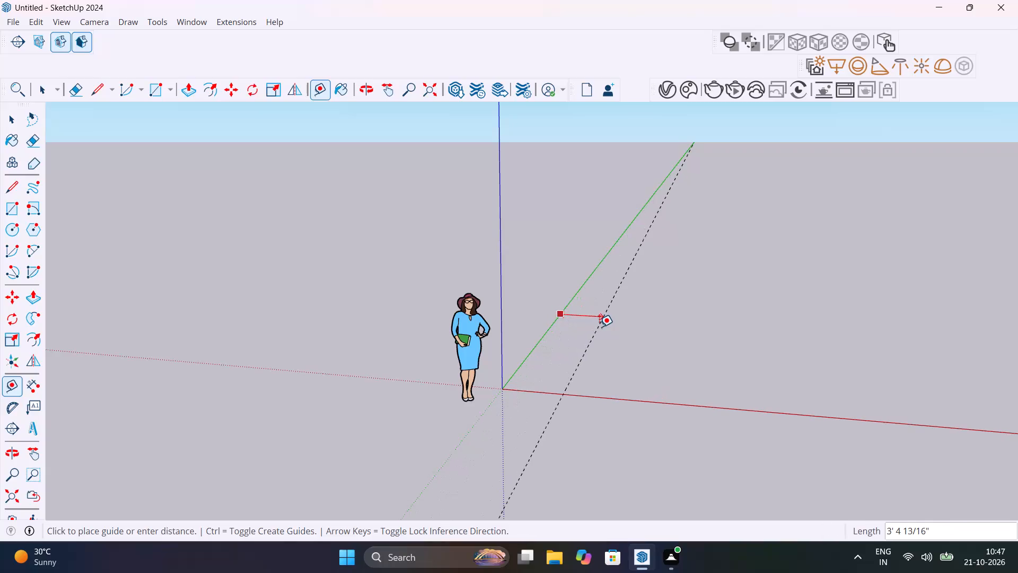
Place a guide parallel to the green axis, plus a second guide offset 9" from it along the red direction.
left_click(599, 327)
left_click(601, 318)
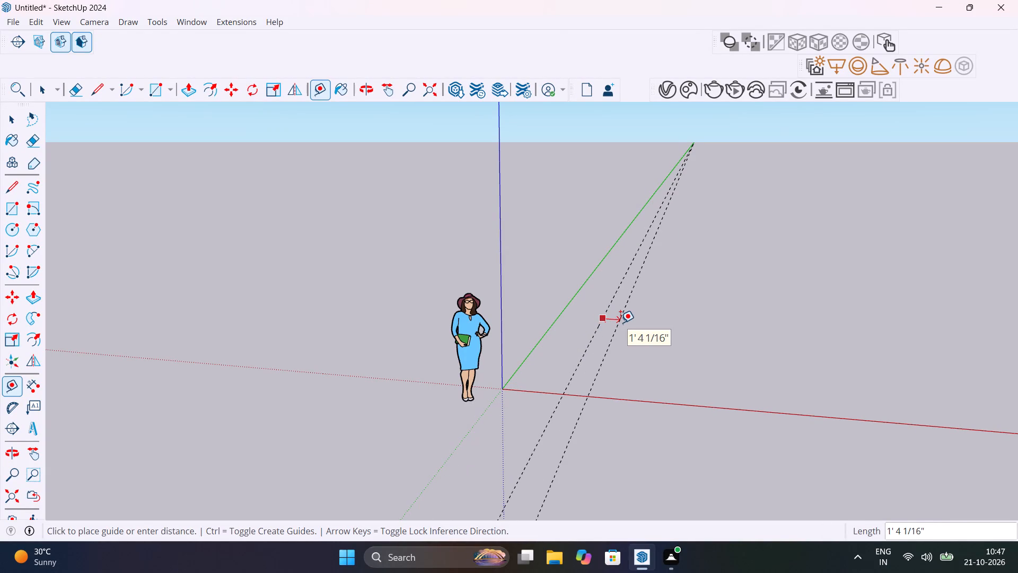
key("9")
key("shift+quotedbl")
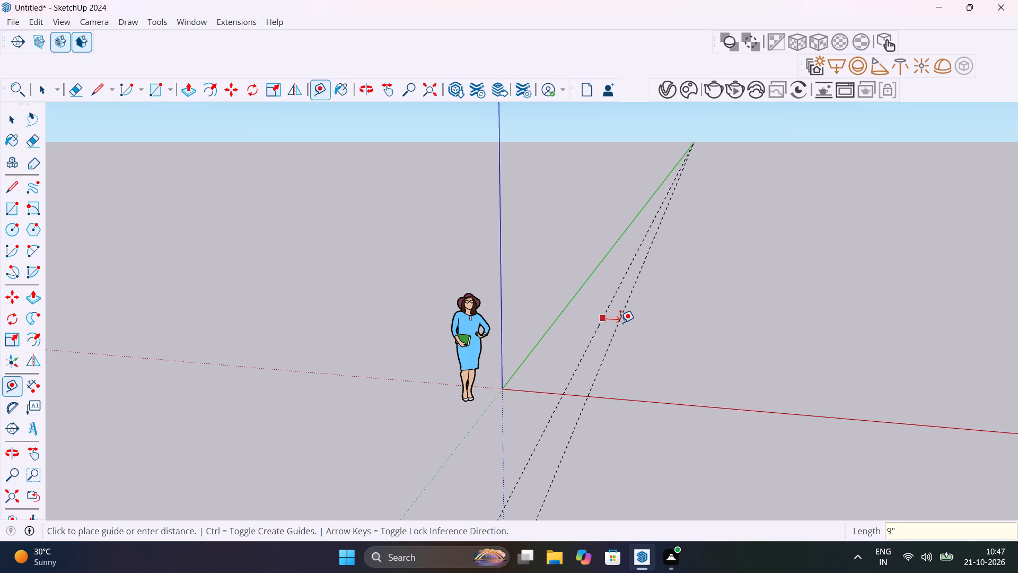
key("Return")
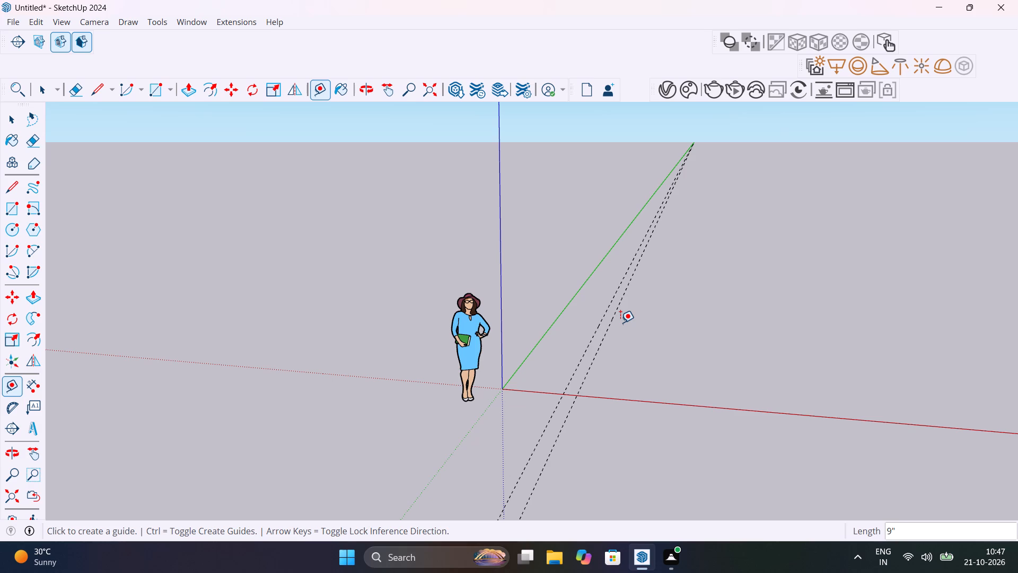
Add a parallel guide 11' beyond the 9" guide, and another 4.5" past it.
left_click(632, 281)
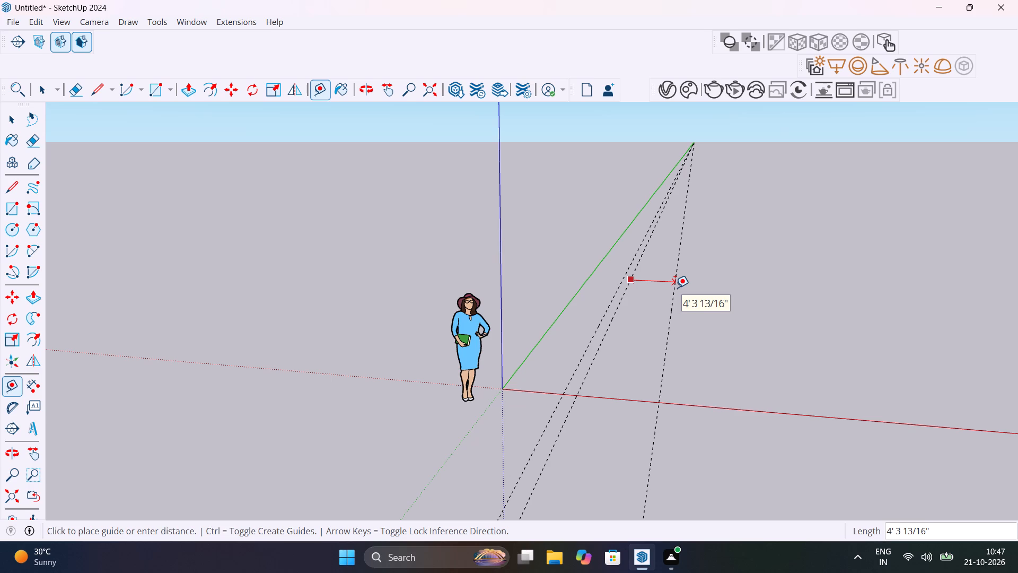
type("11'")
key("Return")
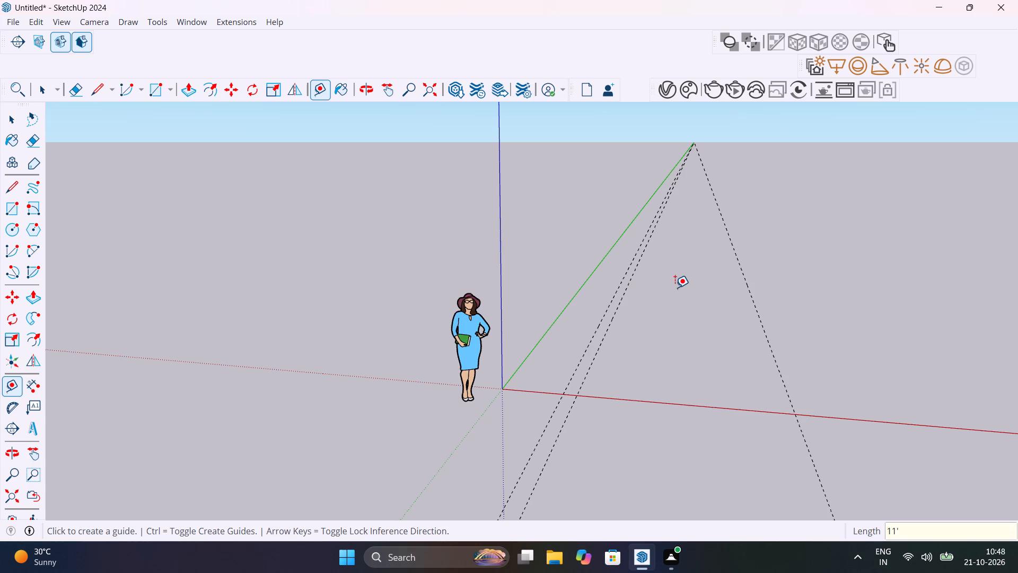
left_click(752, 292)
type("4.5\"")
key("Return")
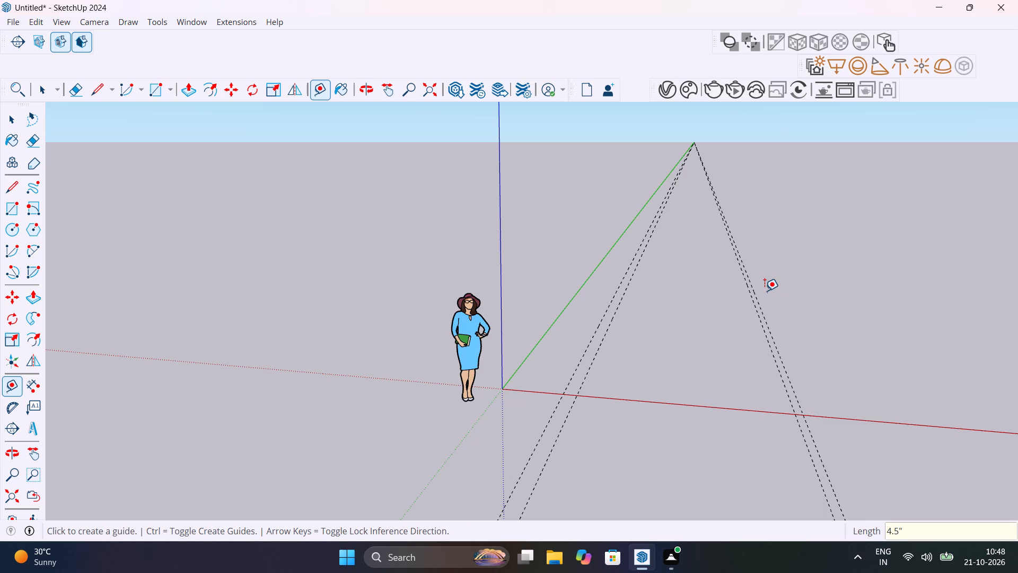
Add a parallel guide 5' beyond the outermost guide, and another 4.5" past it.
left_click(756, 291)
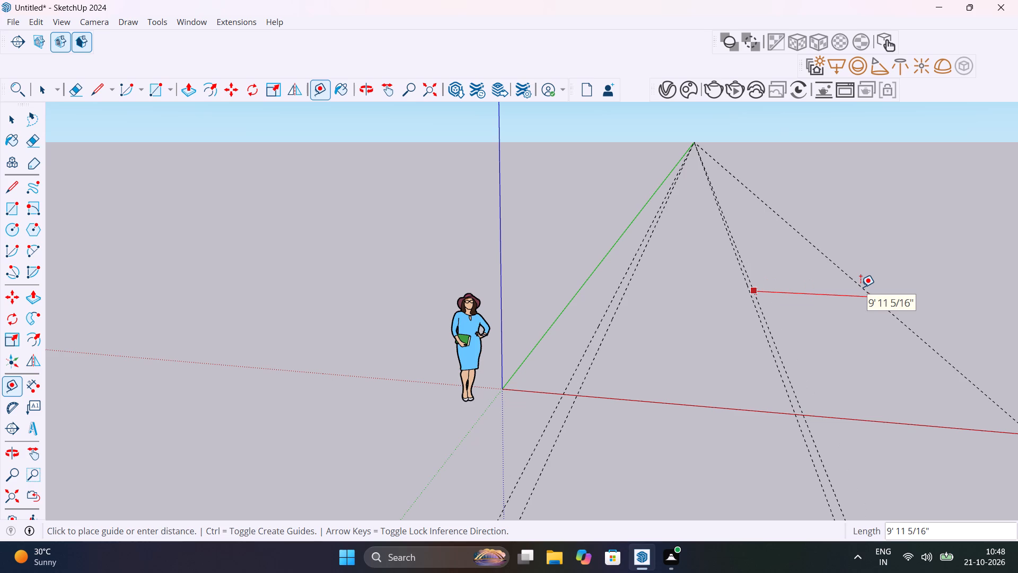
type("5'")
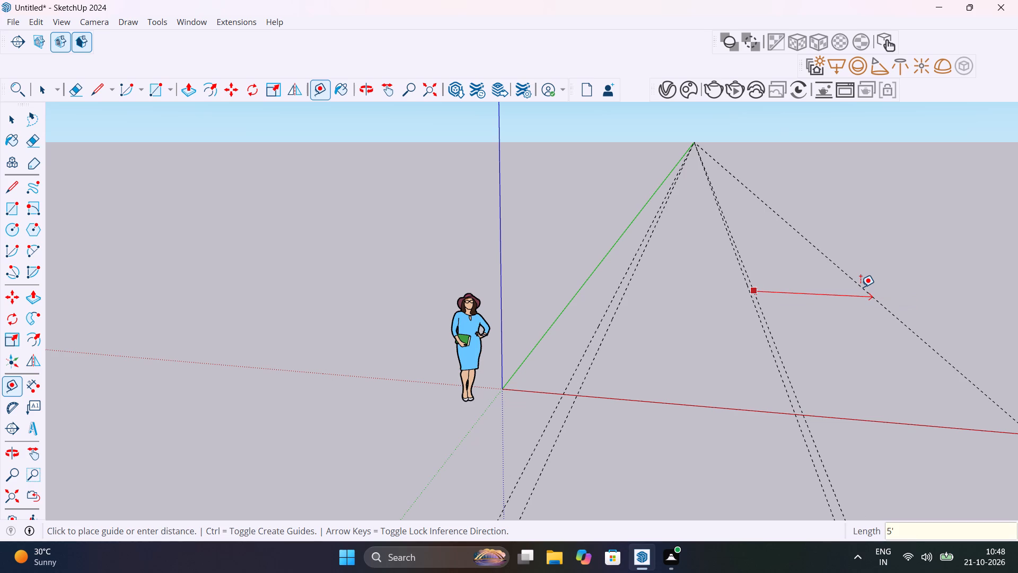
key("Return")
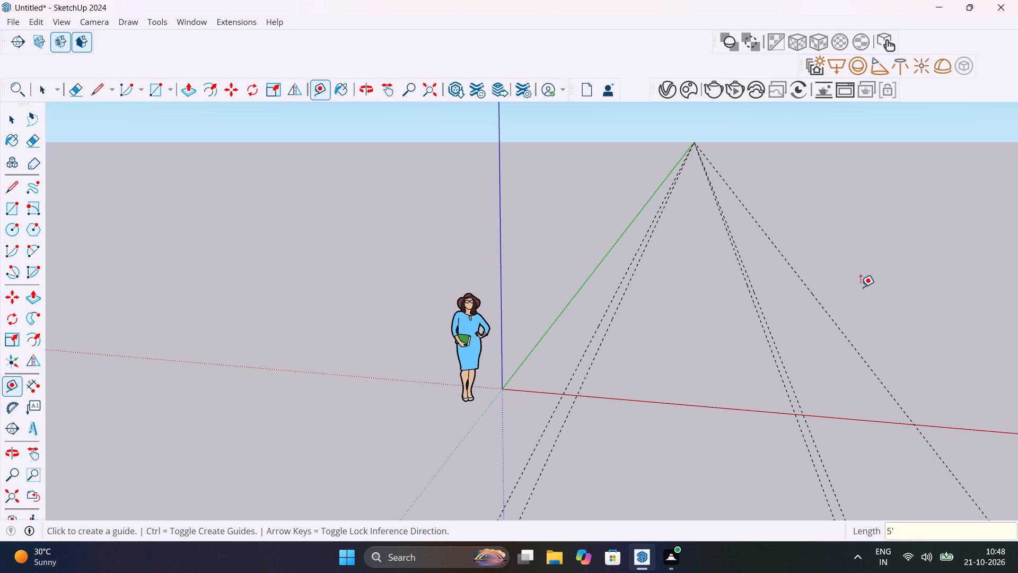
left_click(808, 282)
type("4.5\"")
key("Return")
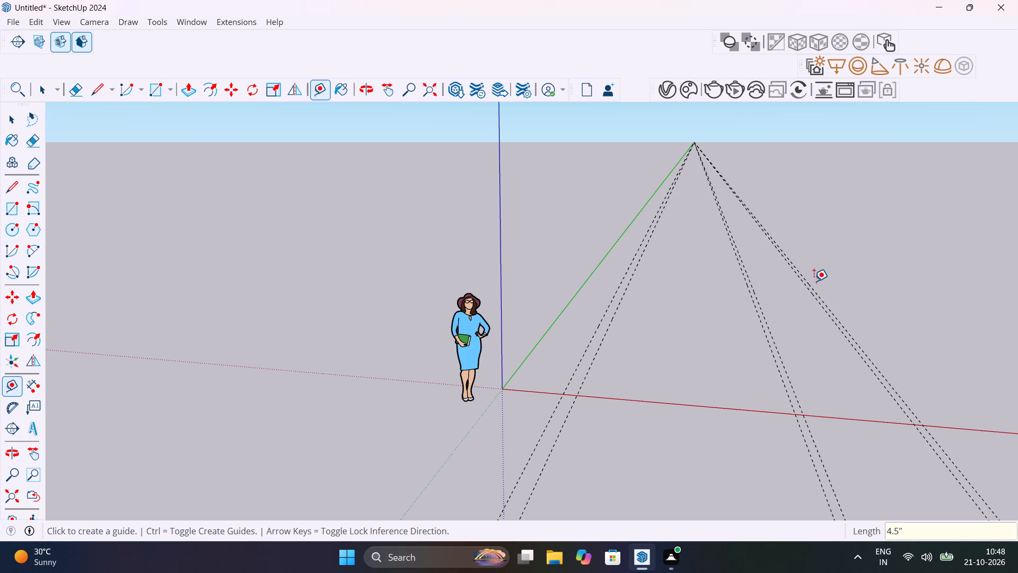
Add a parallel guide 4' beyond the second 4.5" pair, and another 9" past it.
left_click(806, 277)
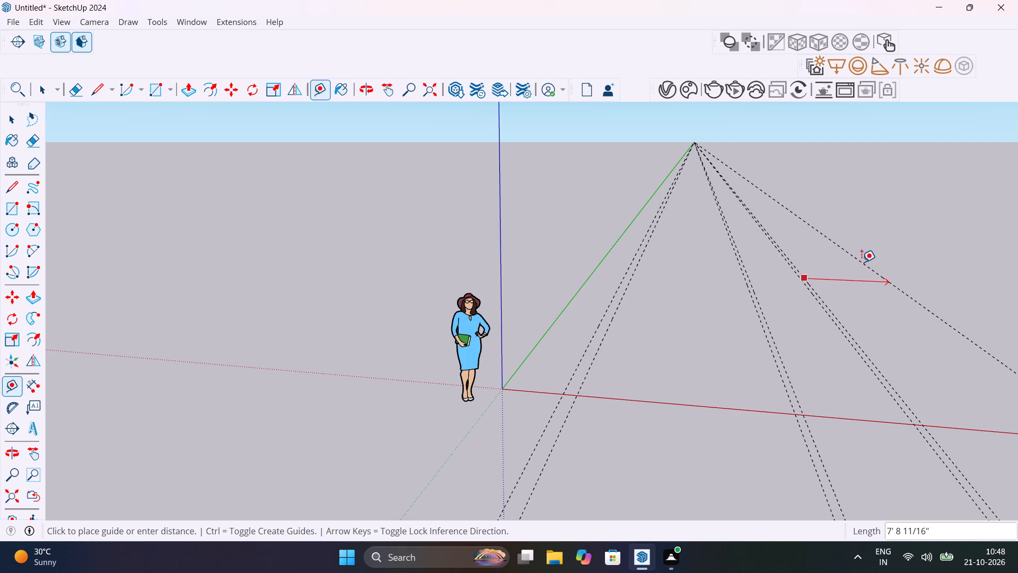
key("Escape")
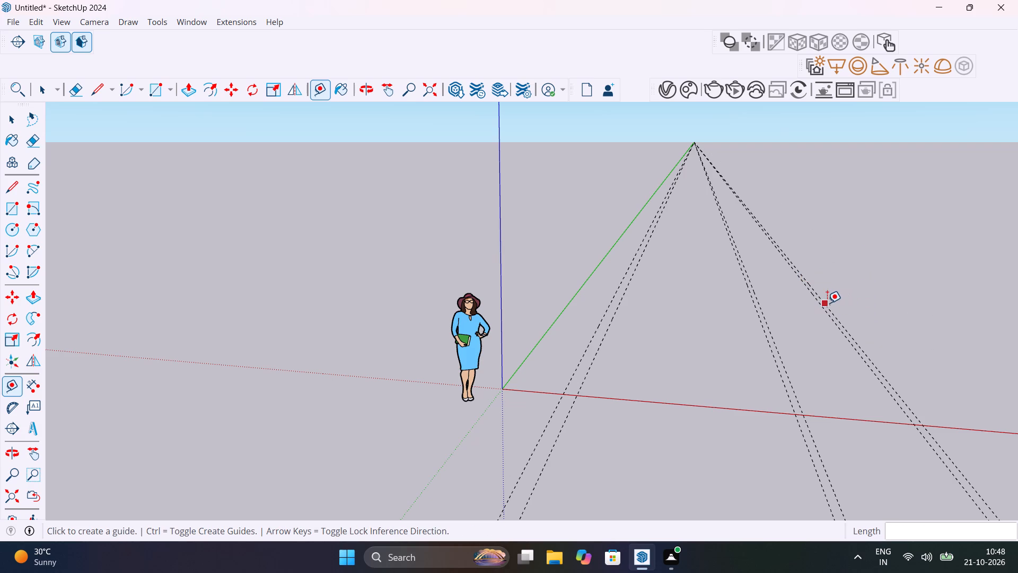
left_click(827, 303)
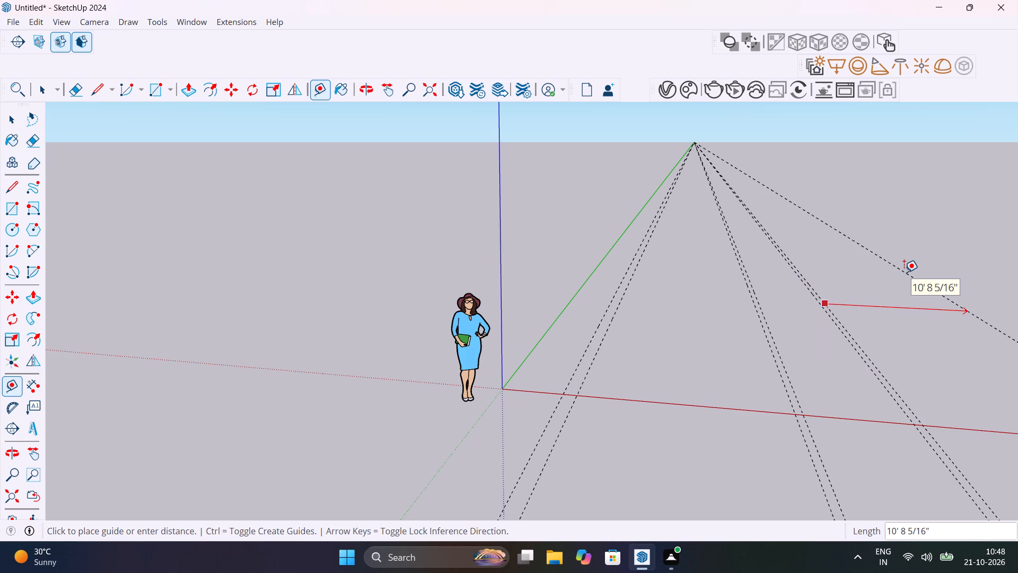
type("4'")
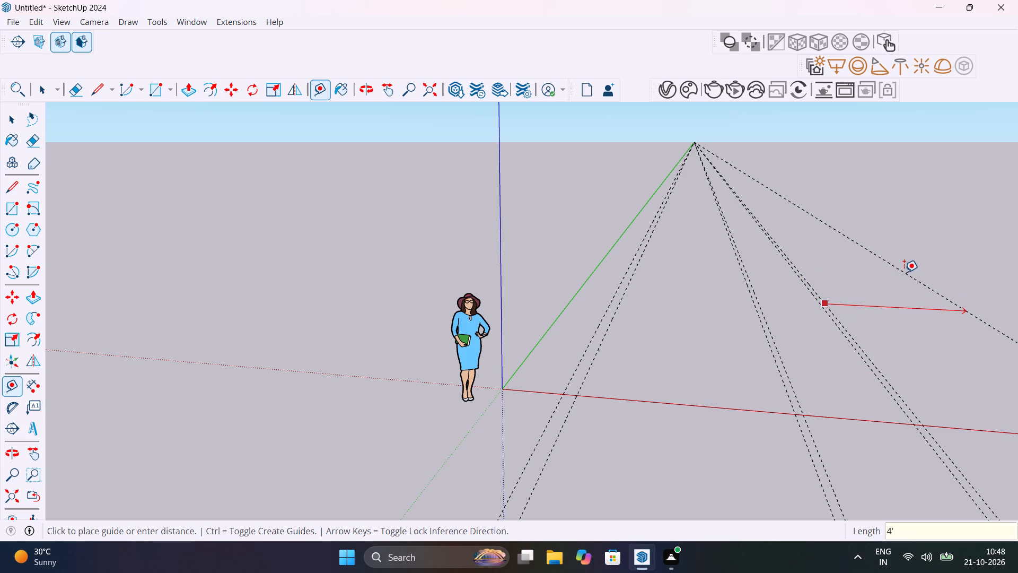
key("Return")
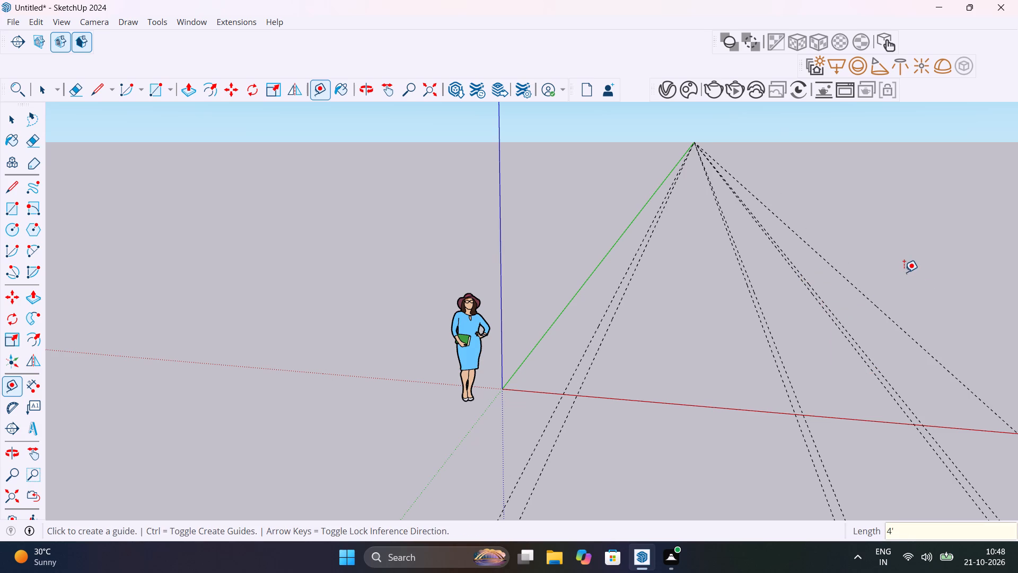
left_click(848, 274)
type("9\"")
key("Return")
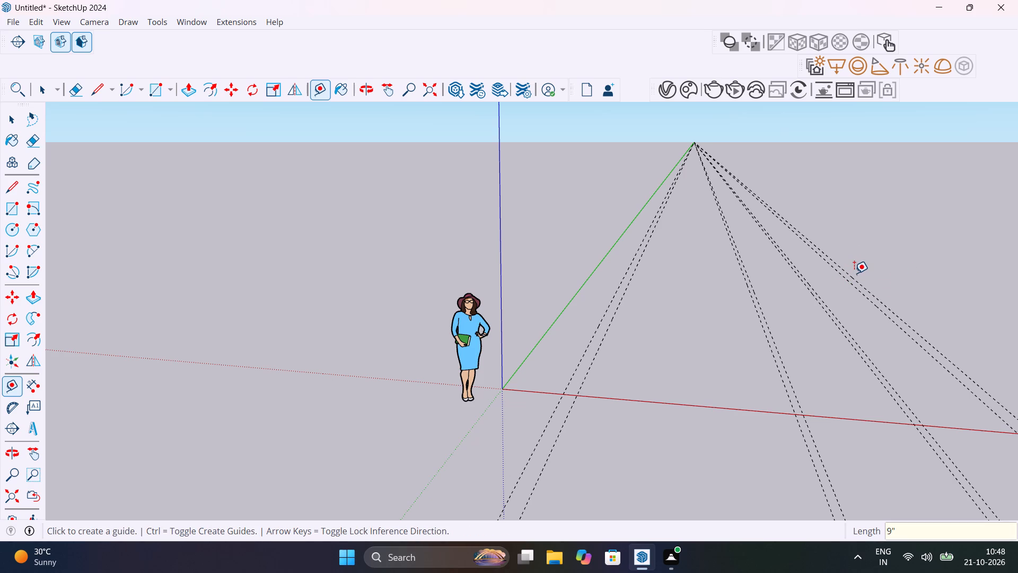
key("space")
Check the distance from the first guide to the last pair of guides with the Dimension tool, without placing a dimension.
left_click(30, 390)
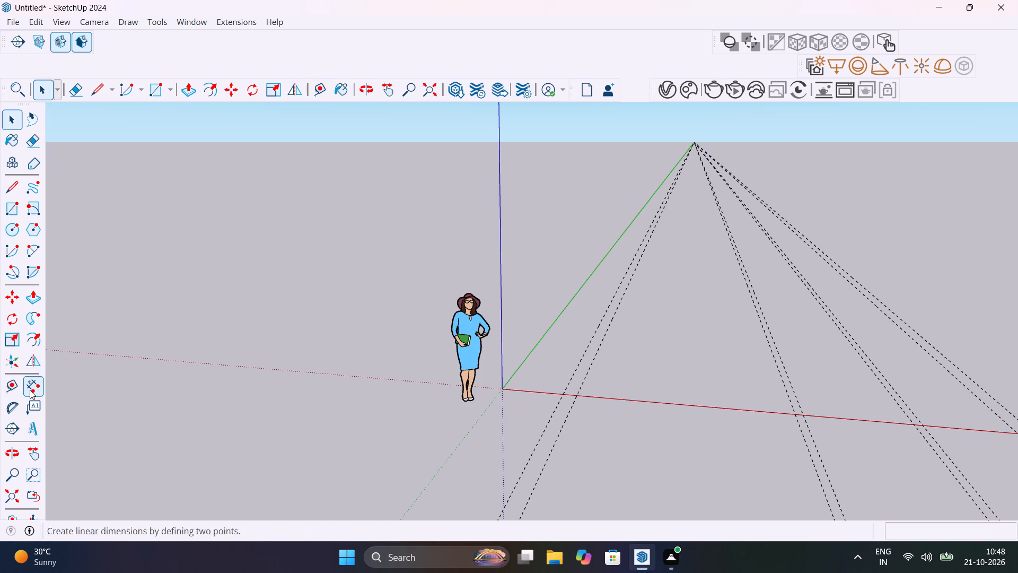
left_click(653, 220)
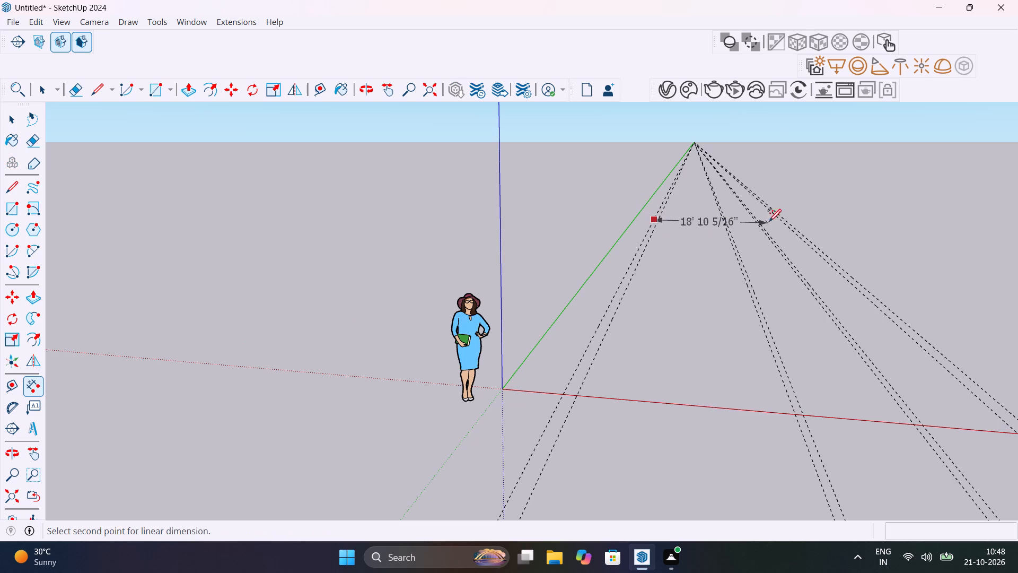
scroll(789, 219, "up", 10)
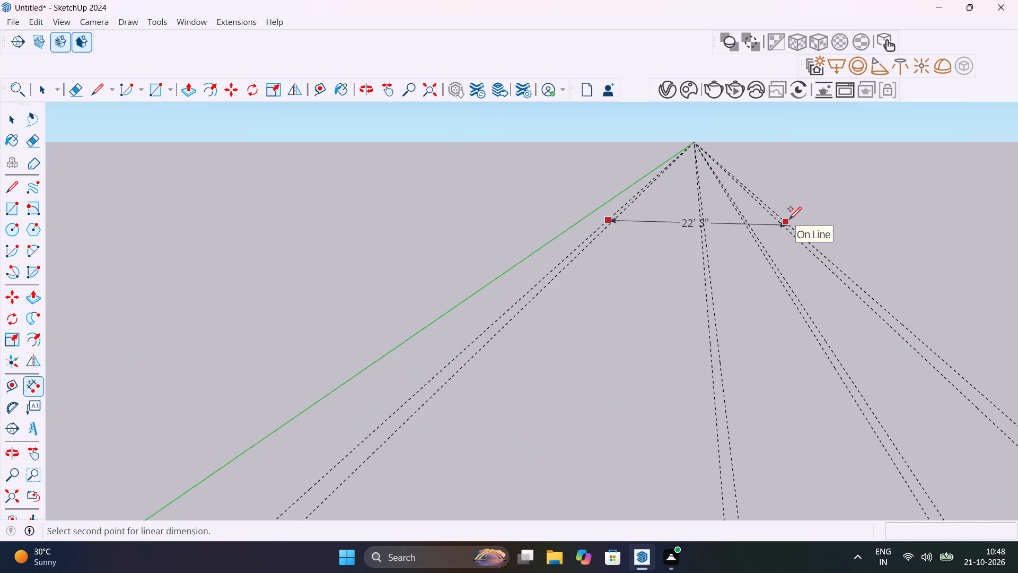
scroll(789, 219, "up", 5)
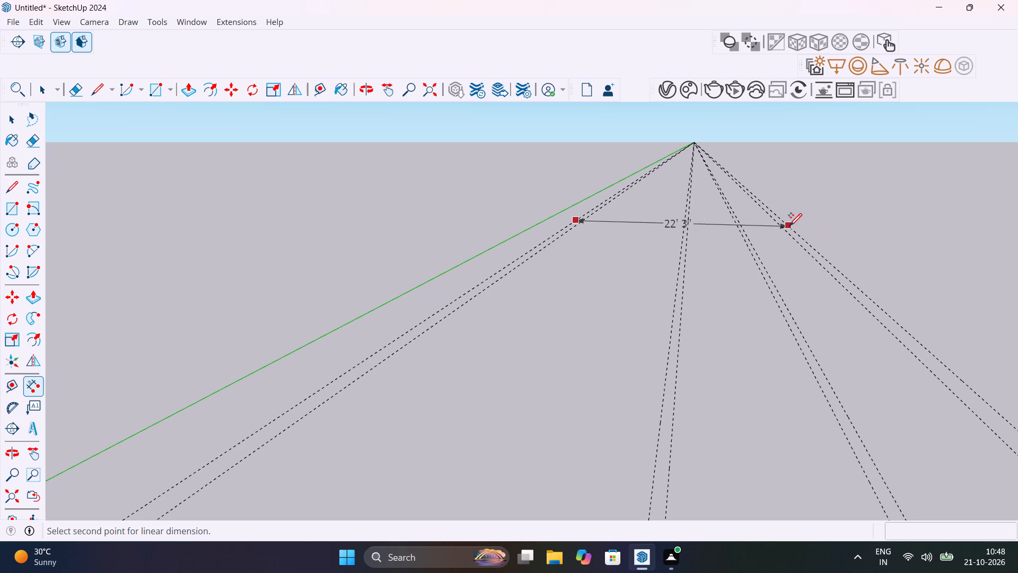
key("Escape")
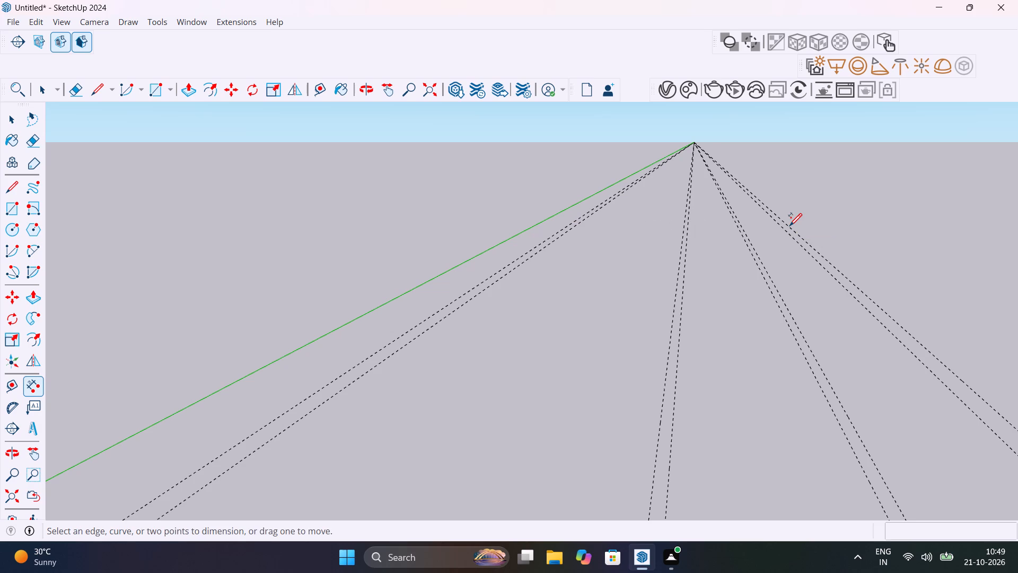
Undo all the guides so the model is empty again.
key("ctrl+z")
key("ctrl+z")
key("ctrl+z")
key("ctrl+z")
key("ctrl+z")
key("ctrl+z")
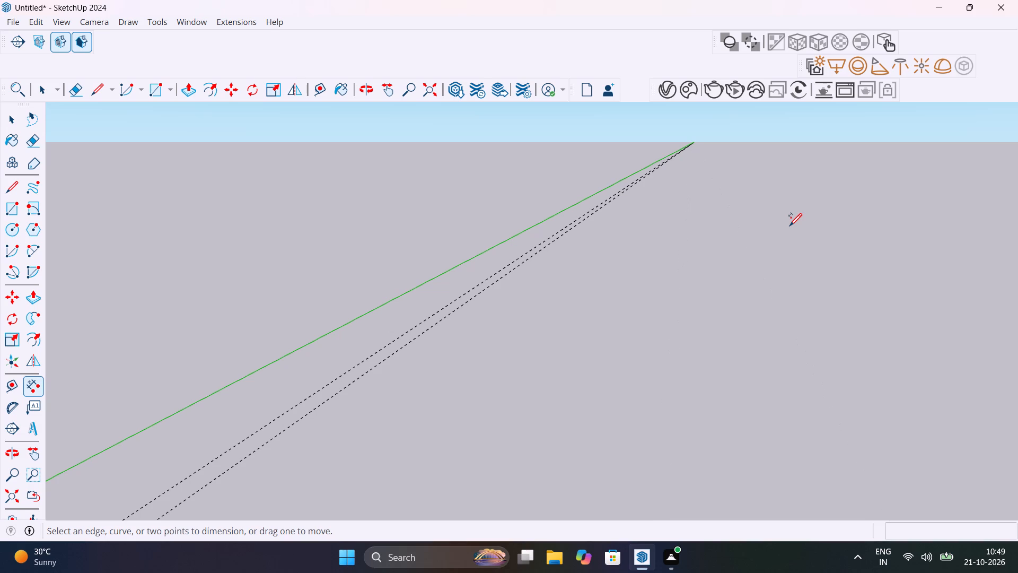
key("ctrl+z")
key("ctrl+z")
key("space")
Draw a 40' by 30' rectangle on the ground near the origin, with the 40' side along the red axis.
scroll(650, 262, "down", 12)
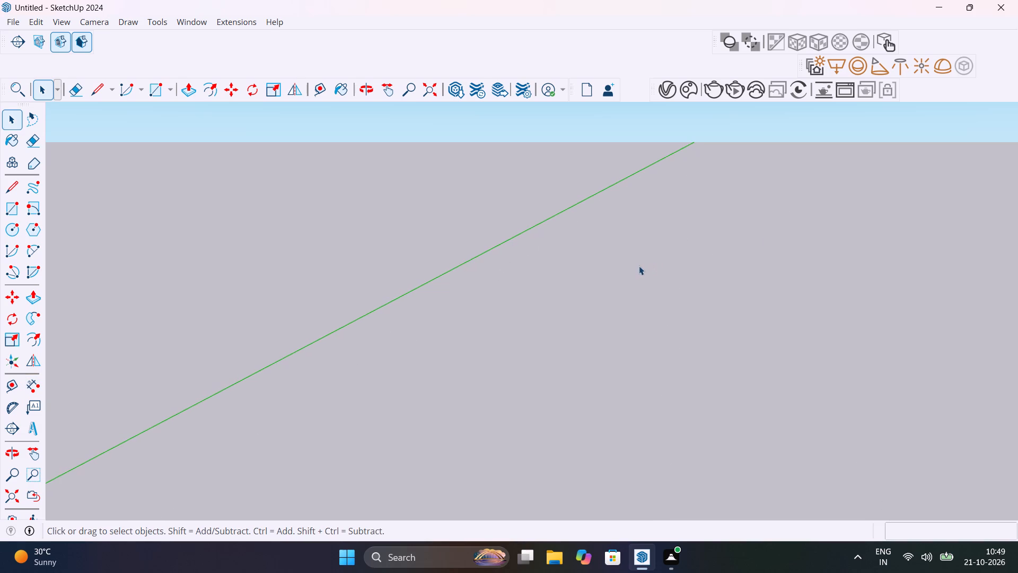
scroll(639, 266, "down", 6)
left_click(10, 496)
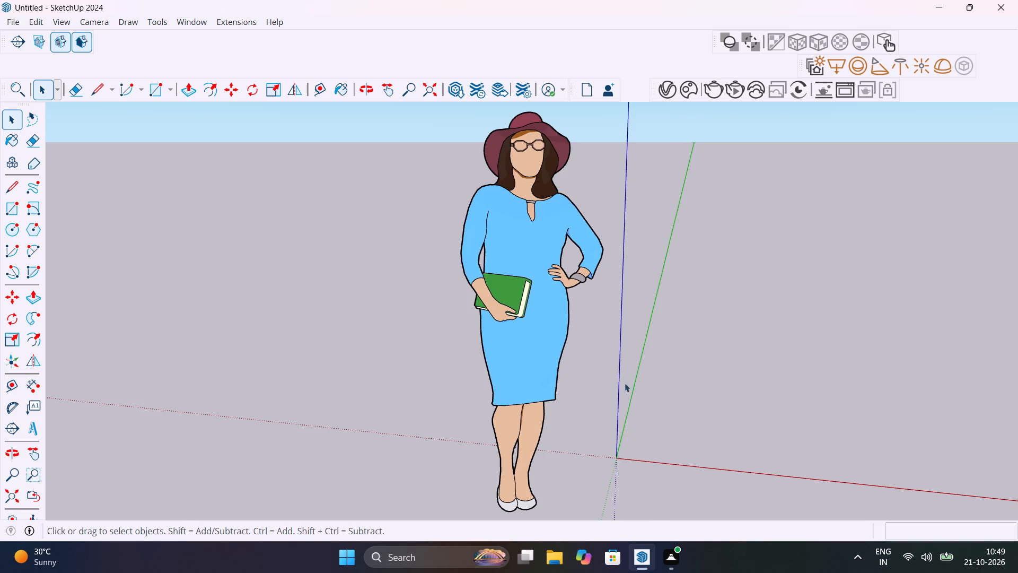
middle_click_drag(653, 389, 537, 419)
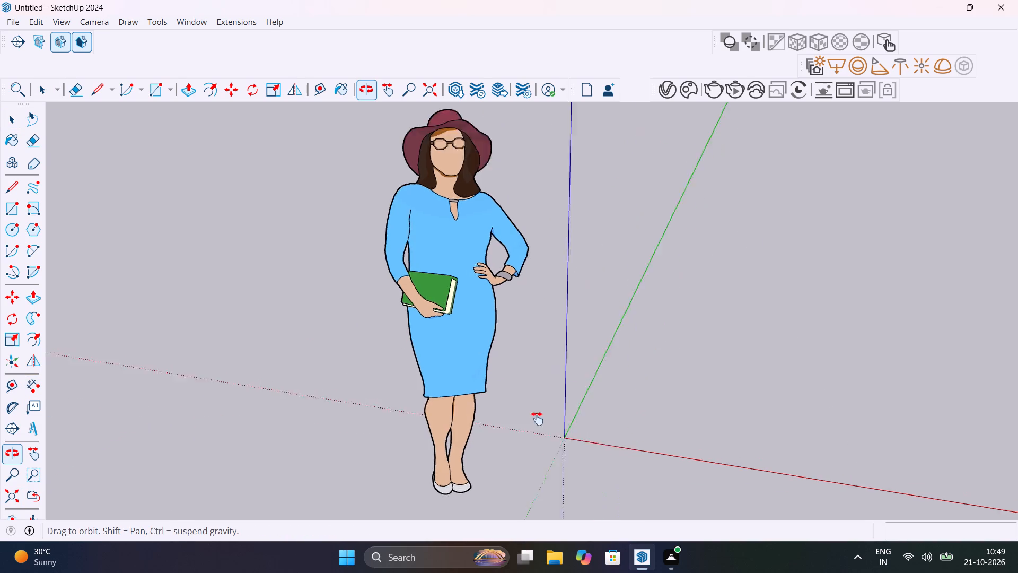
middle_click_drag(537, 419, 347, 420)
scroll(694, 403, "down", 6)
middle_click_drag(707, 401, 621, 394, "shift")
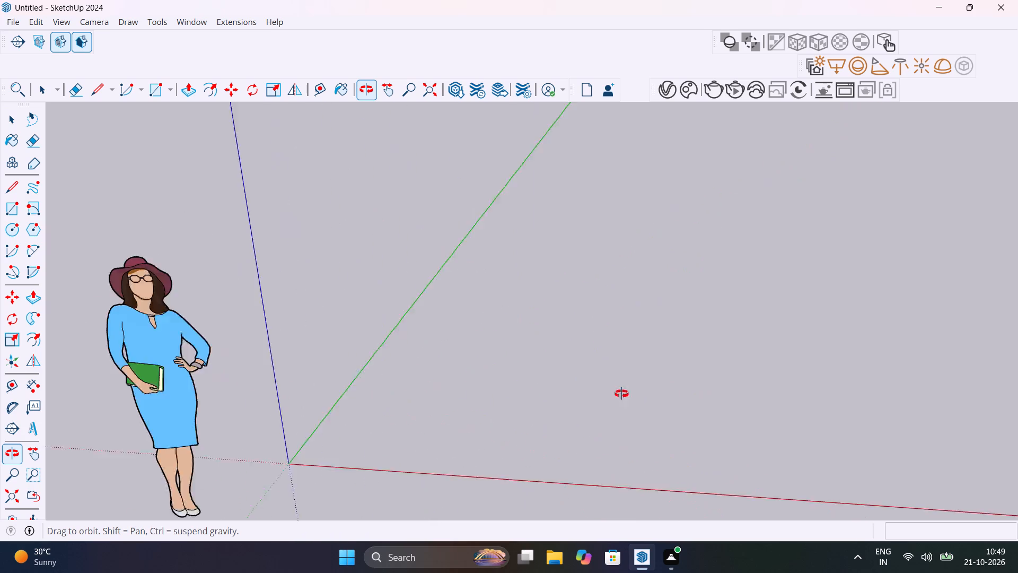
middle_click_drag(621, 394, 631, 385, "shift")
key("r")
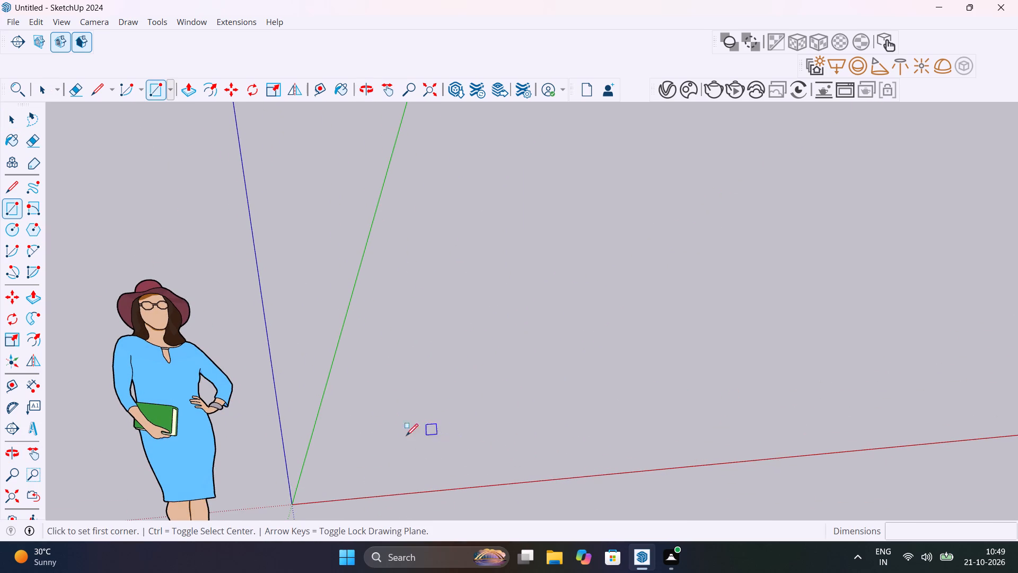
left_click(352, 480)
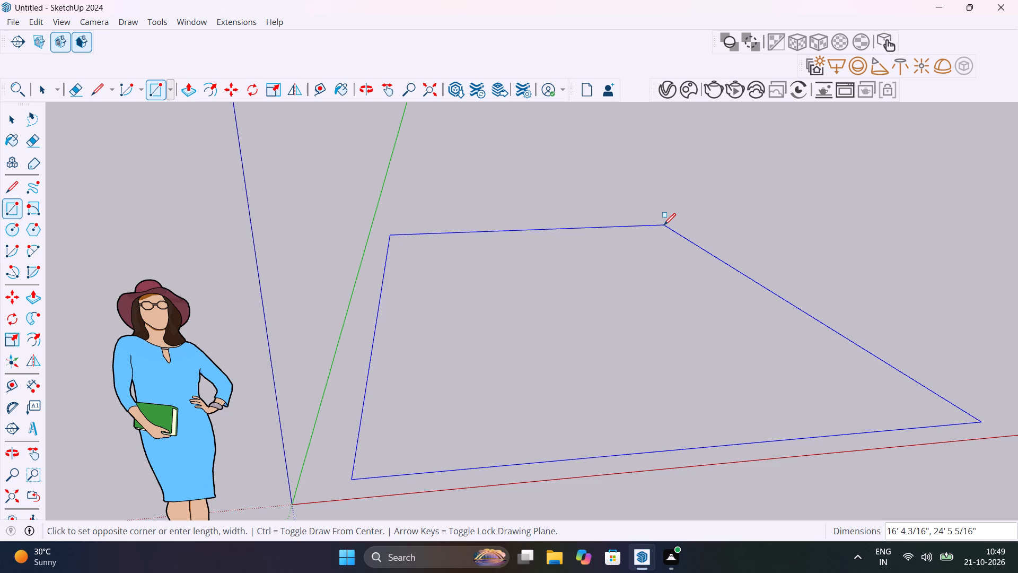
type("40'")
key("comma")
type("30'")
key("Return")
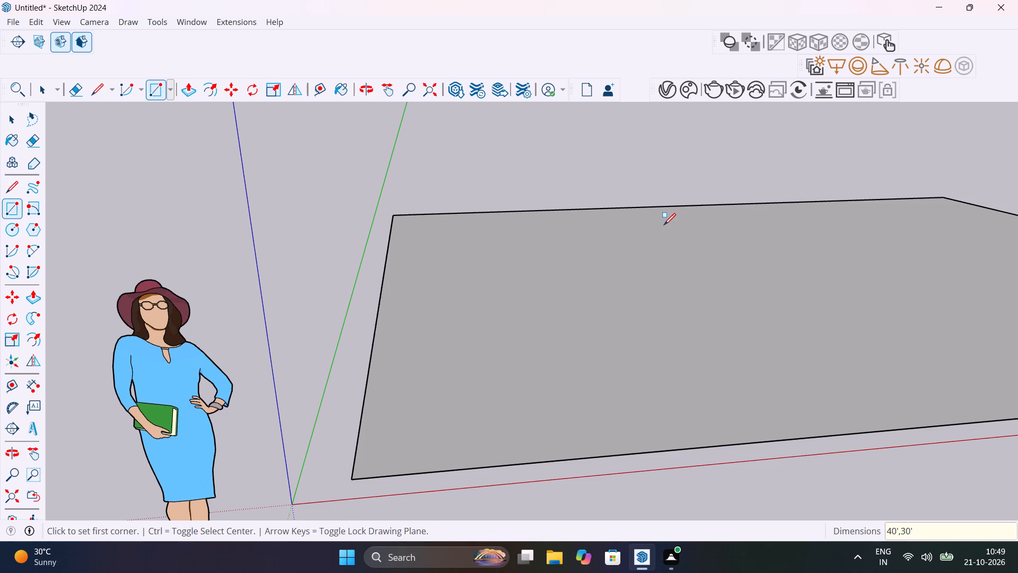
Change the rectangle's dimensions to 30' along the red axis by 40' along the green axis.
scroll(645, 274, "down", 7)
middle_click_drag(745, 366, 713, 454)
type("30'")
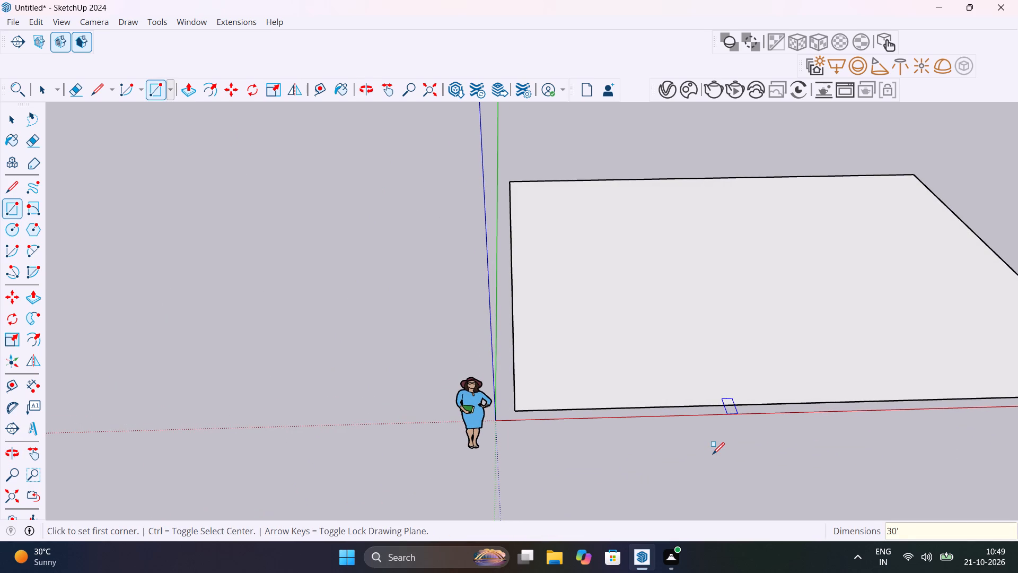
type(",40'")
key("Return")
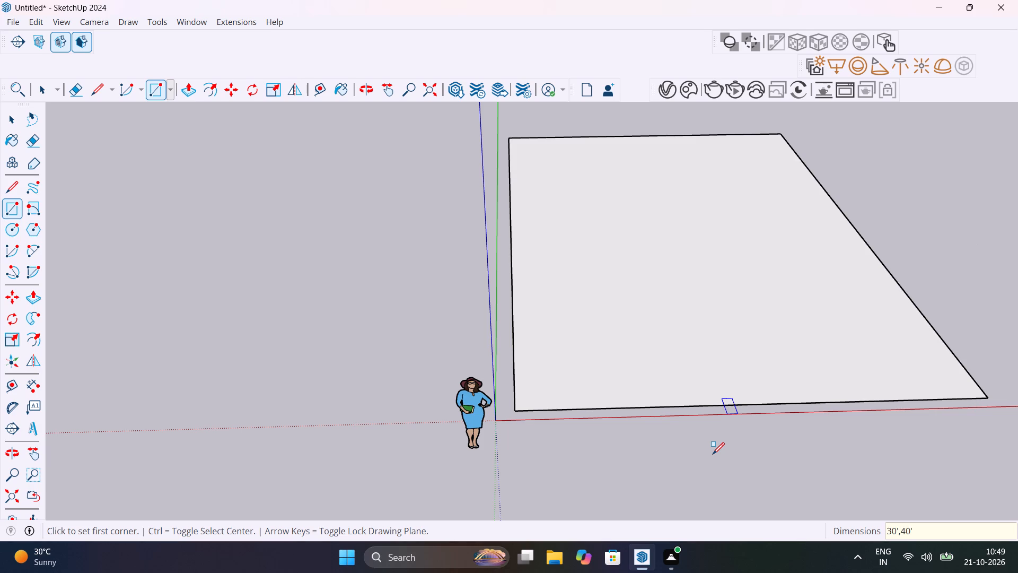
key("Up")
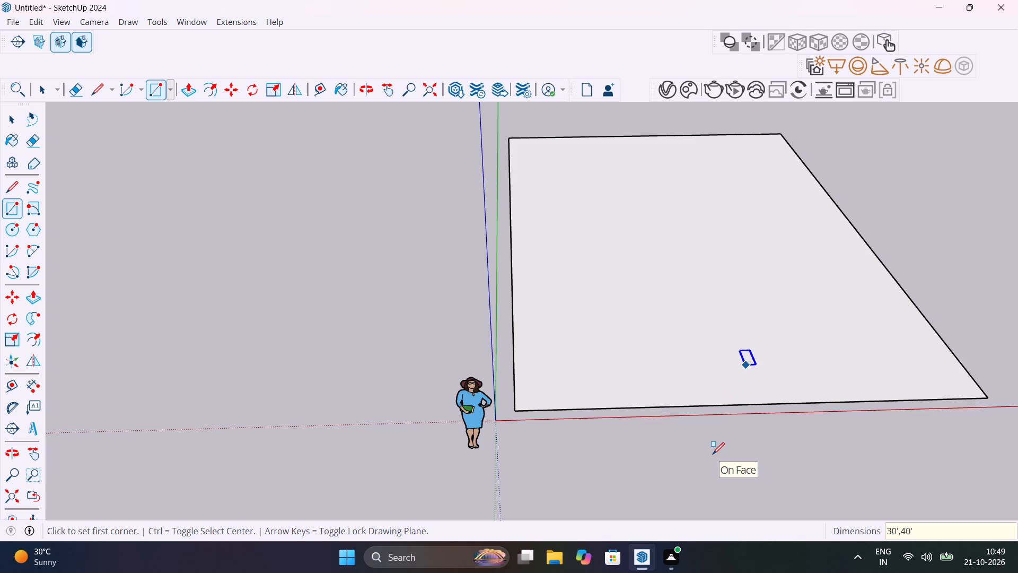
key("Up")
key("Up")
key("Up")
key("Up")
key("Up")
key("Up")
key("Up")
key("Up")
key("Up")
Push/Pull the 30' by 40' rectangle up 6" to form a base slab.
key("space")
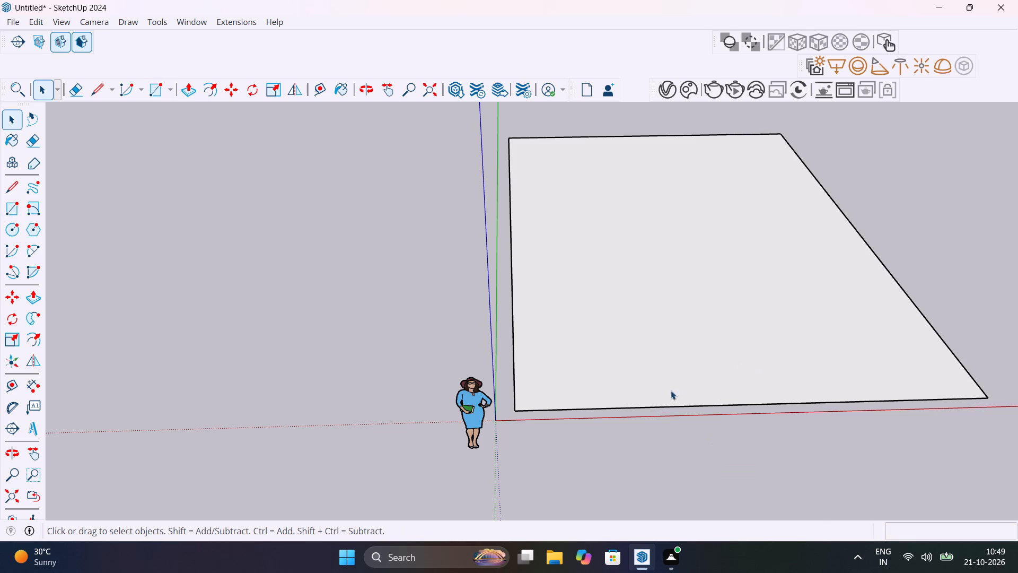
left_click(686, 363)
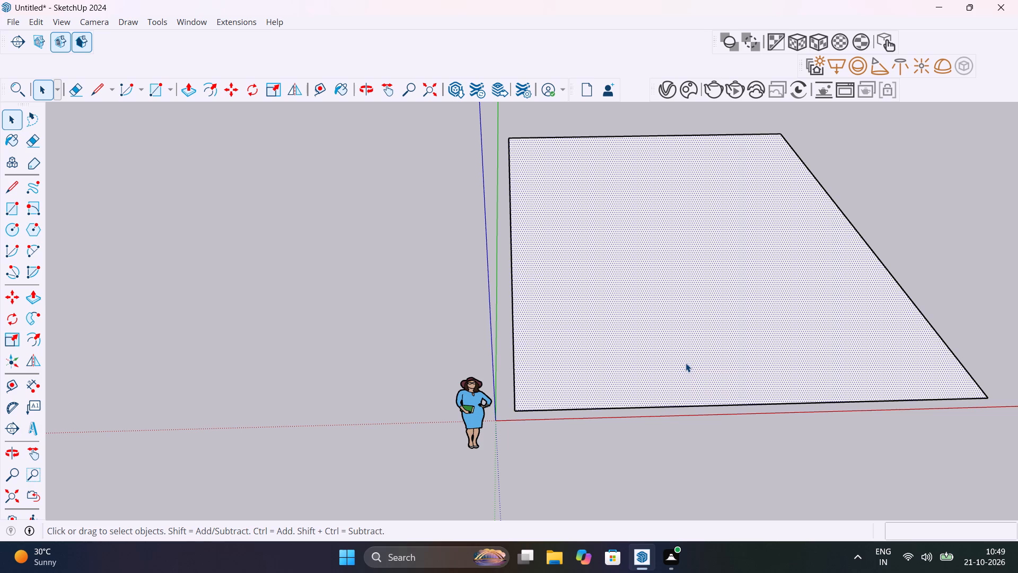
key("p")
left_click(686, 363)
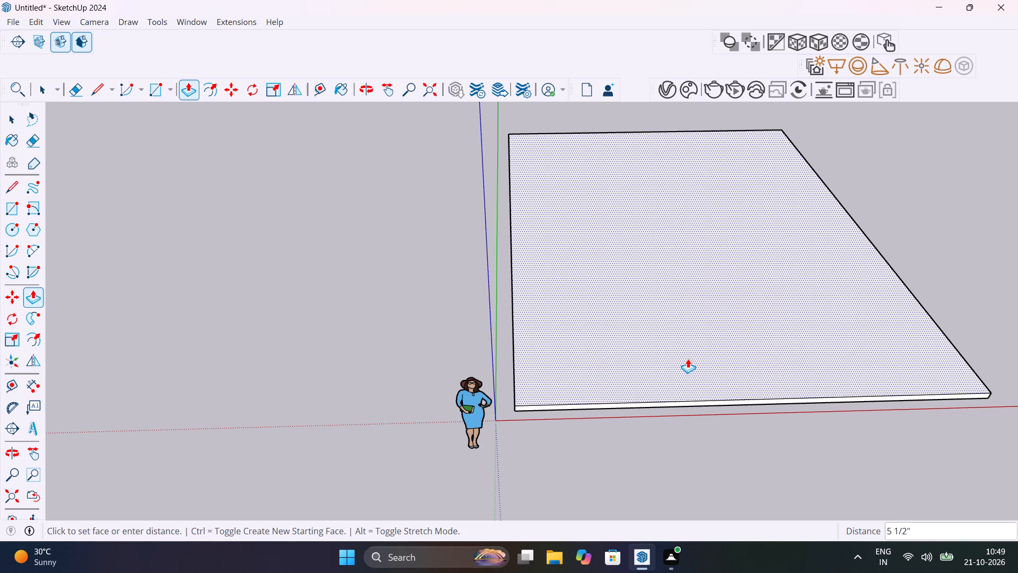
key("4")
key("BackSpace")
type("6\"")
key("Return")
key("space")
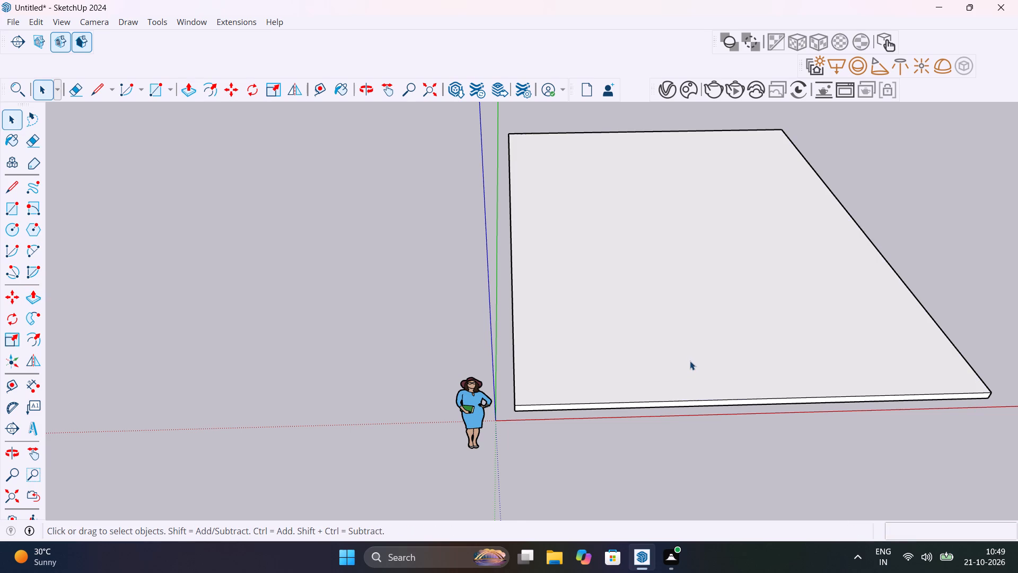
Select all the connected geometry of the base slab and make it a group.
scroll(698, 375, "down", 1)
middle_click_drag(698, 375, 725, 493)
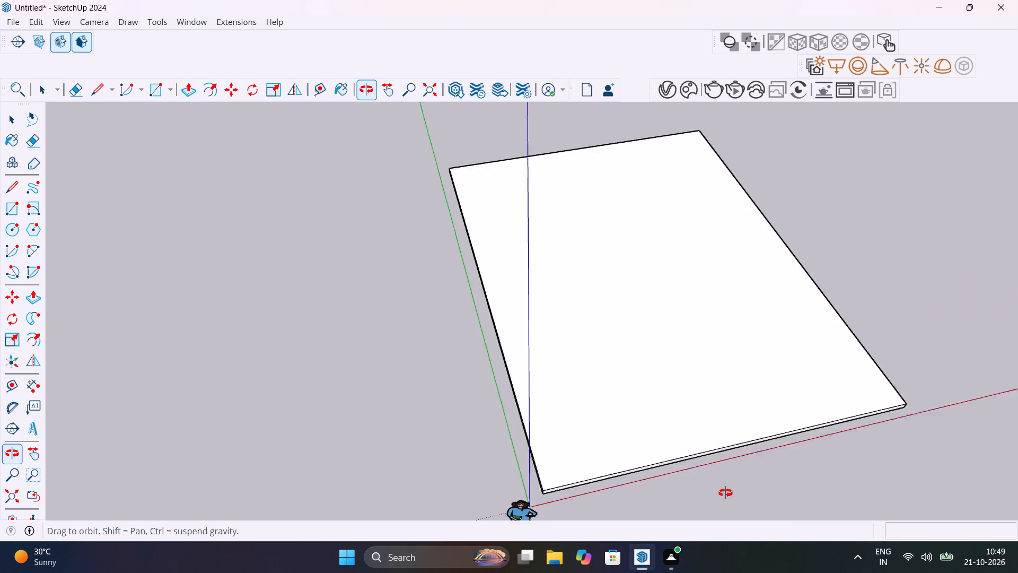
middle_click_drag(725, 493, 736, 438)
triple_click(698, 412)
left_click(698, 412)
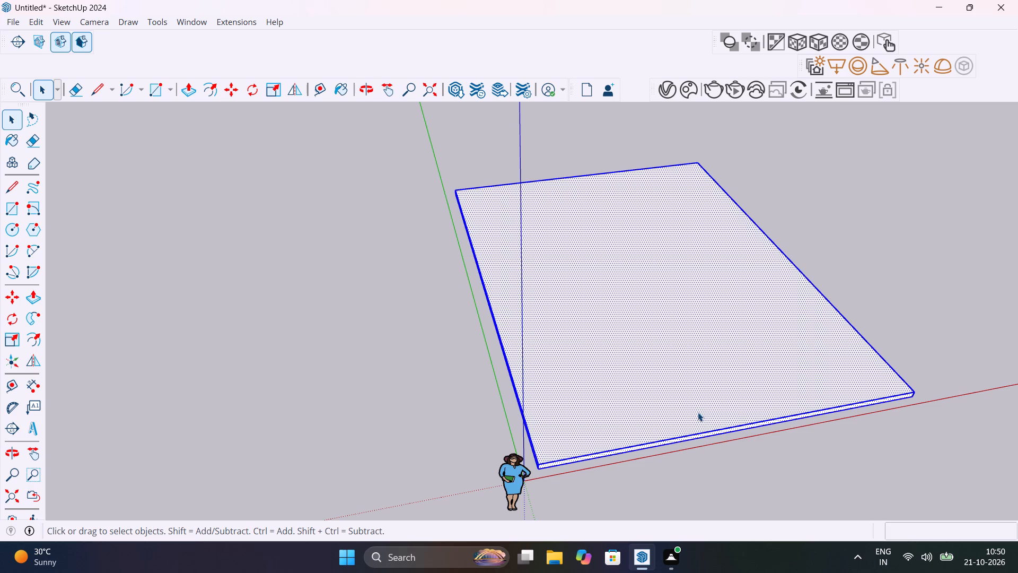
right_click(698, 412)
left_click(740, 184)
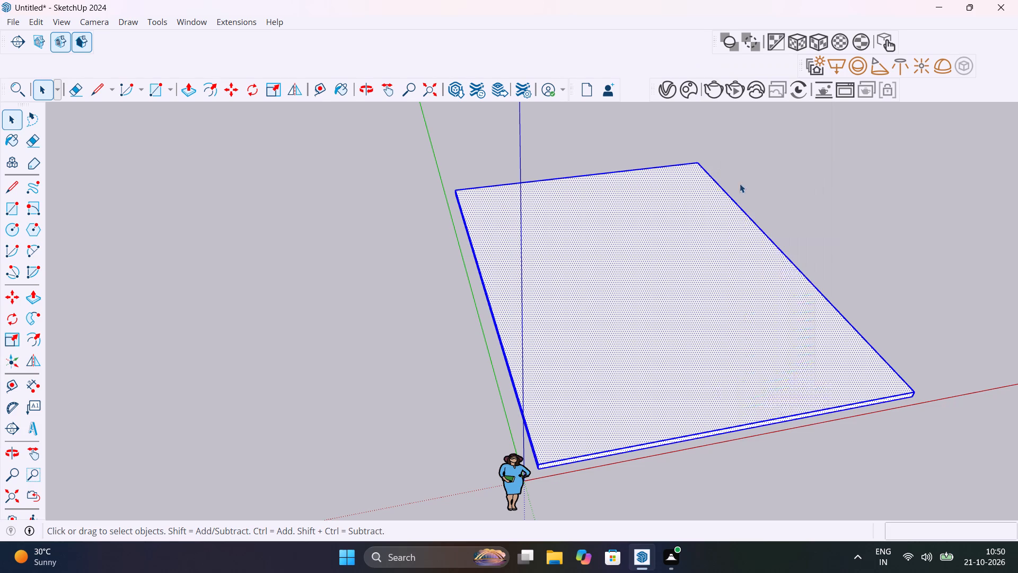
left_click(884, 260)
Delete the human scale figure standing near the origin.
left_click(513, 491)
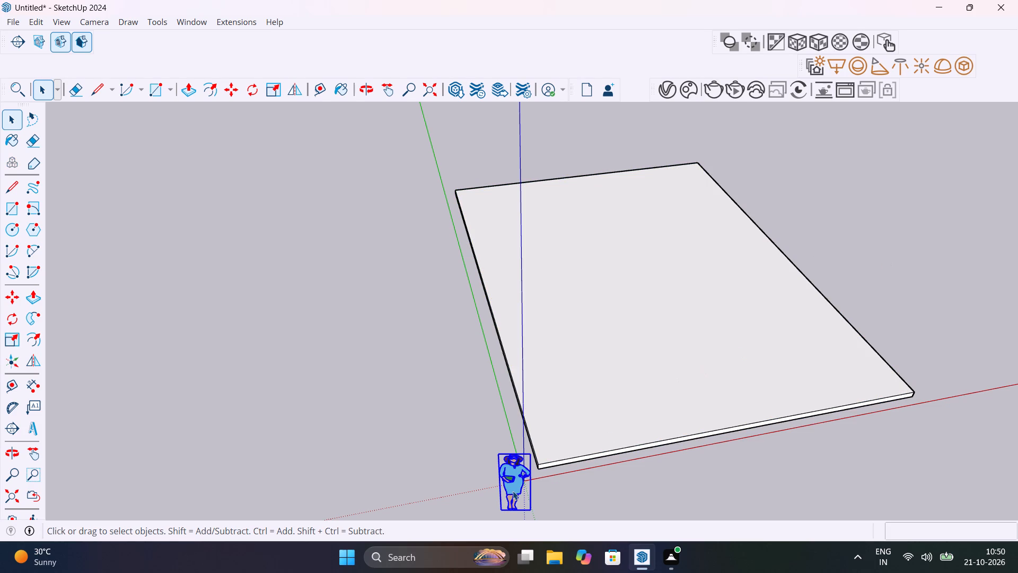
key("Delete")
Place a Tape Measure guide 9" inside the slab's 40' edge that runs beside the green axis.
middle_click_drag(574, 348, 515, 459)
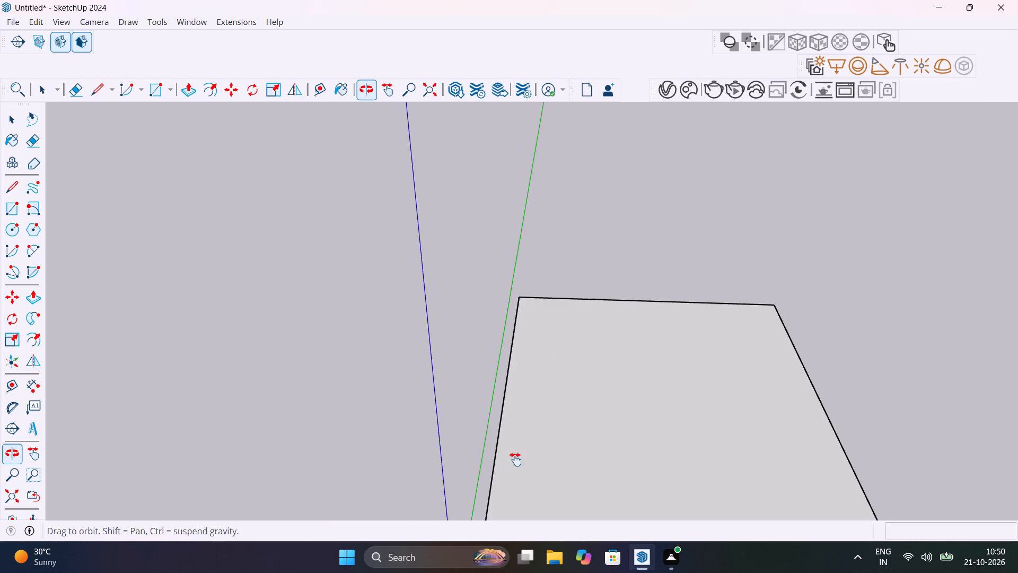
middle_click_drag(515, 459, 515, 460)
scroll(528, 393, "up", 6)
middle_click_drag(552, 360, 564, 451)
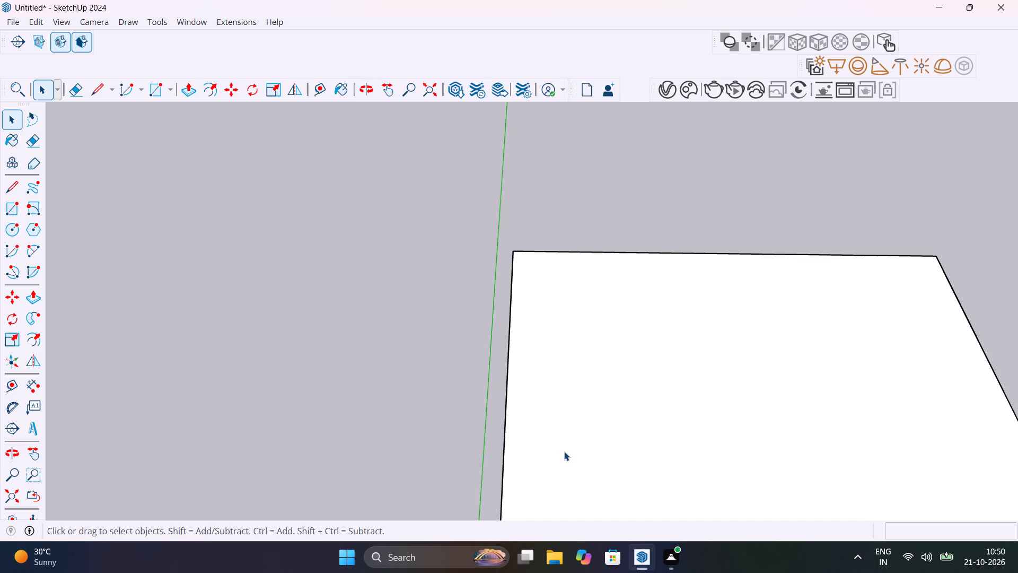
scroll(564, 452, "down", 3)
middle_click_drag(596, 472, 645, 390, "shift")
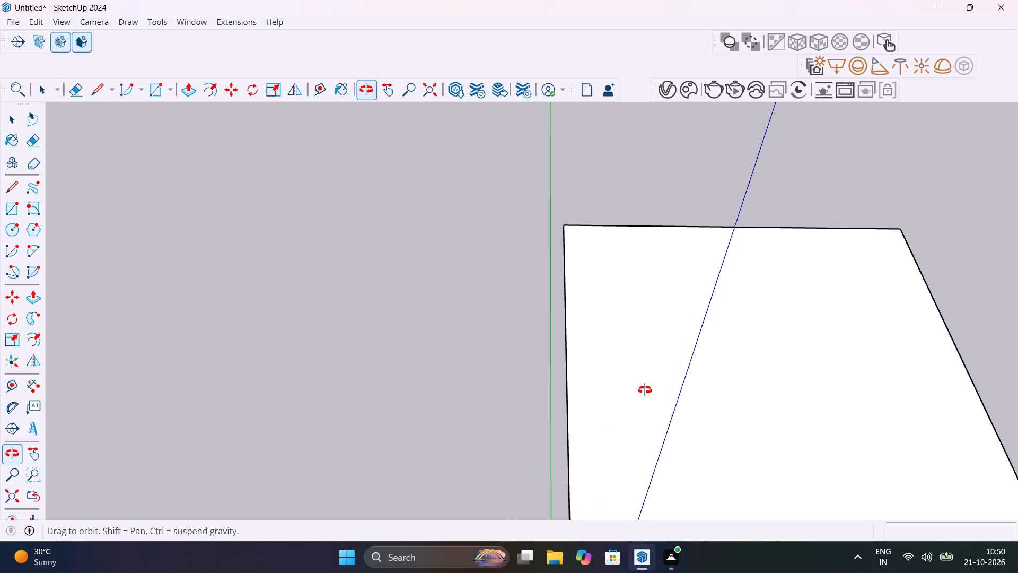
middle_click_drag(645, 390, 618, 379, "shift")
key("t")
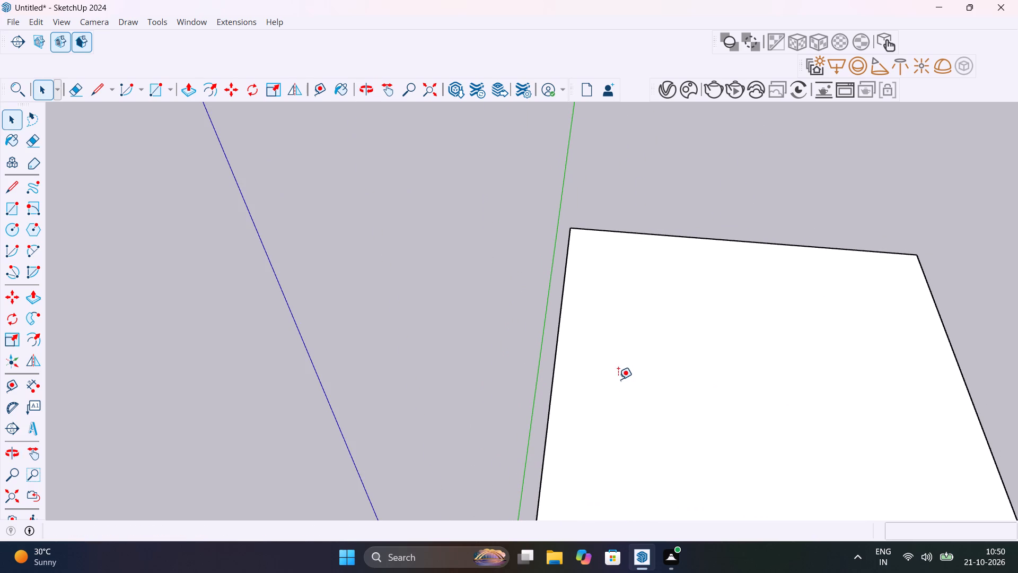
left_click(558, 360)
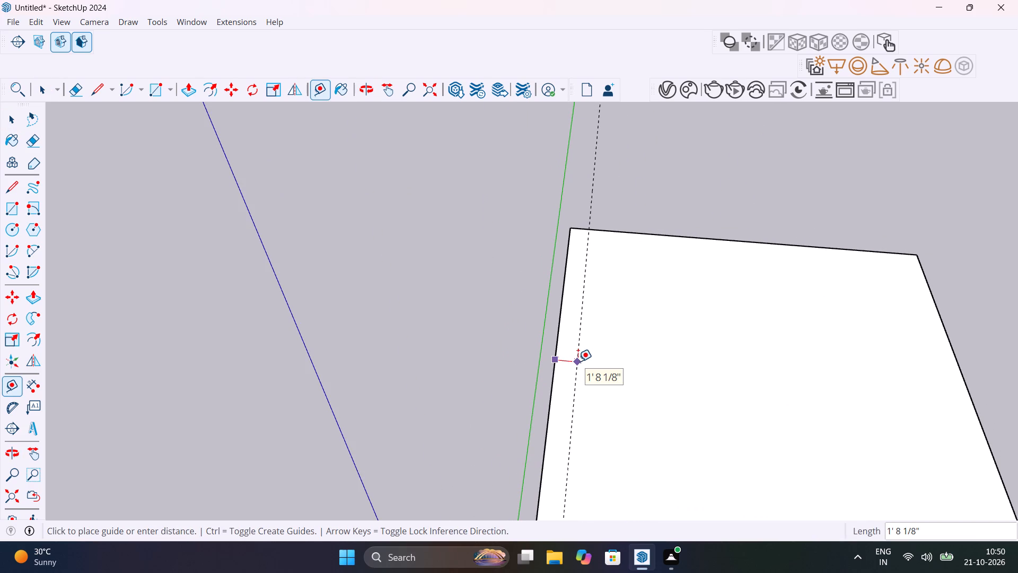
type("9\"")
key("Return")
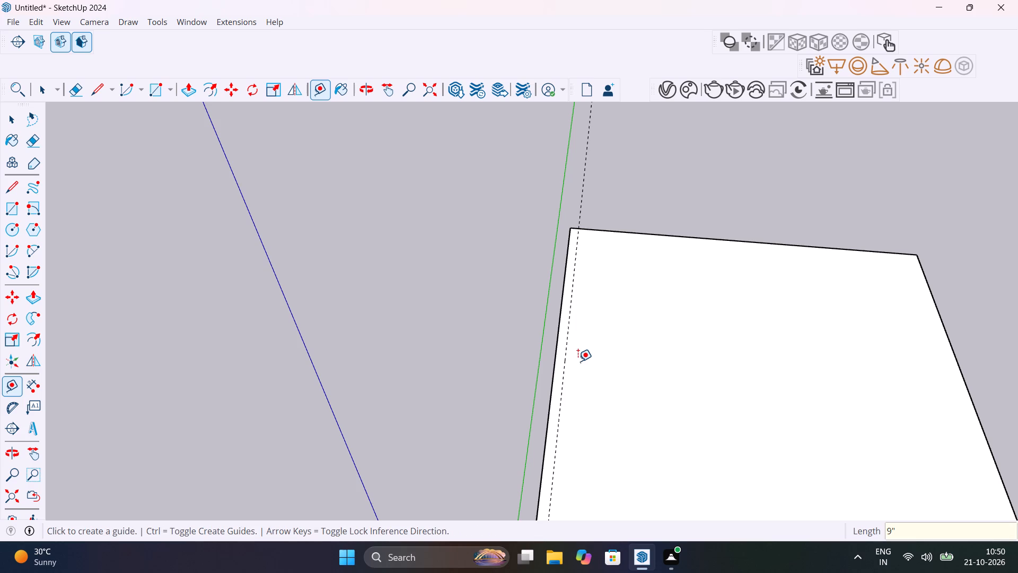
Add a parallel guide 11' farther inward from the 9" guide, and another 6" beyond it.
scroll(578, 361, "up", 2)
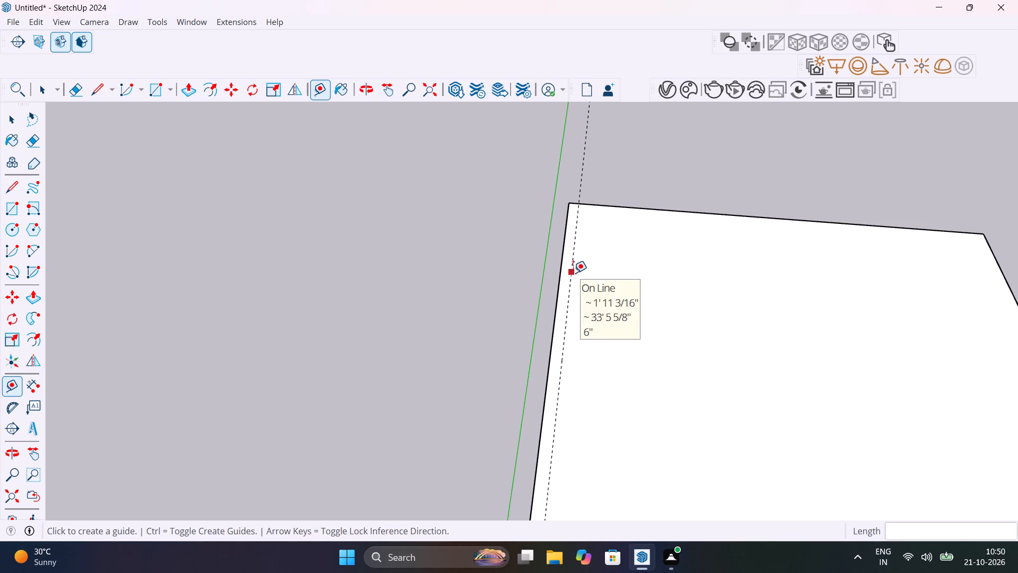
left_click(573, 272)
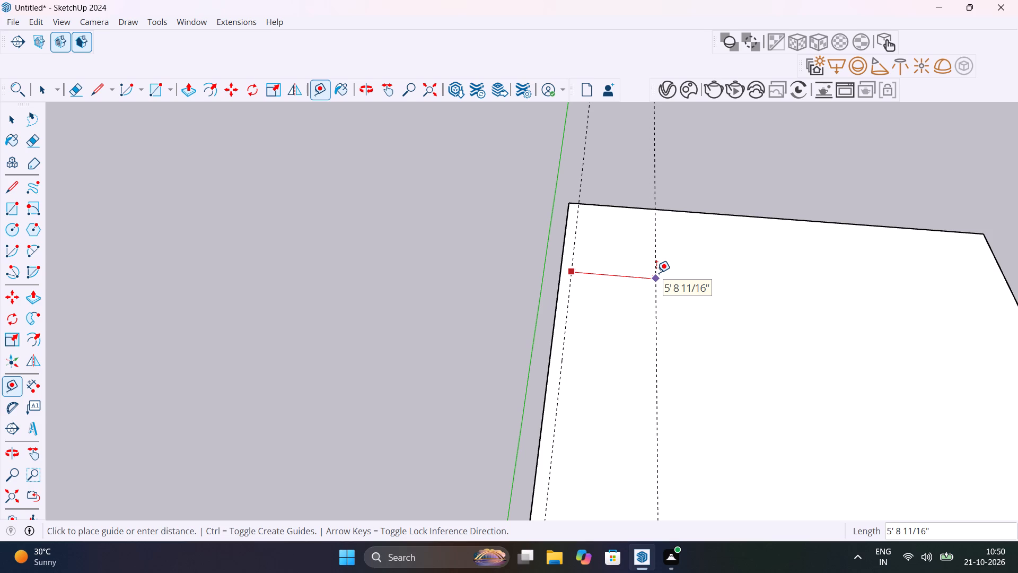
type("11'")
key("Return")
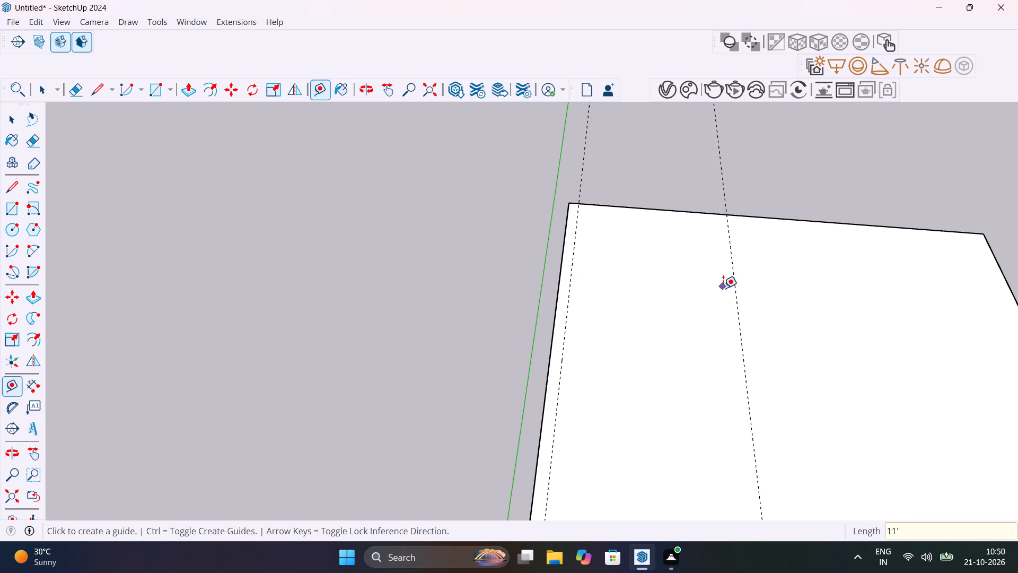
left_click(737, 296)
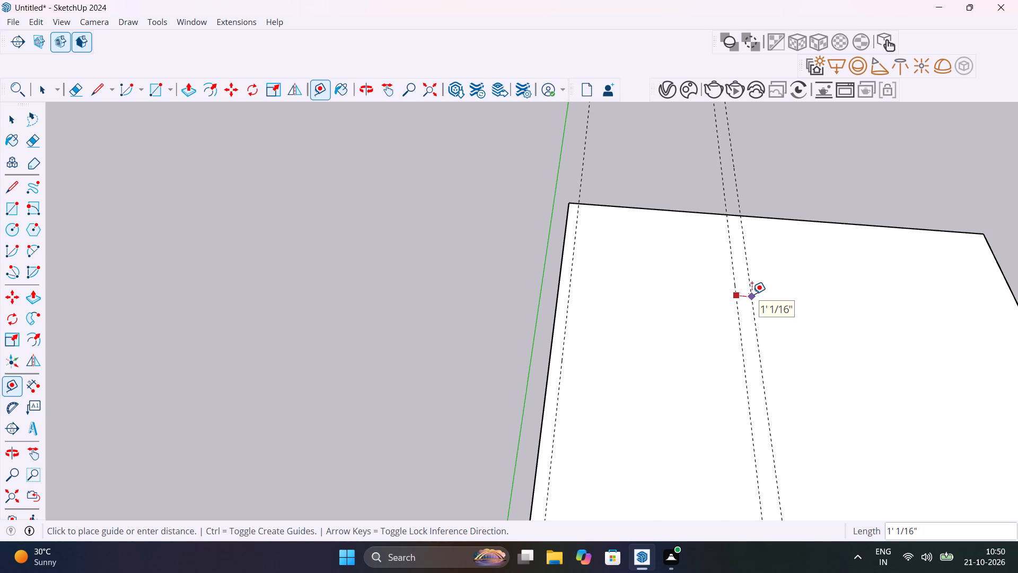
type("6\"")
key("Return")
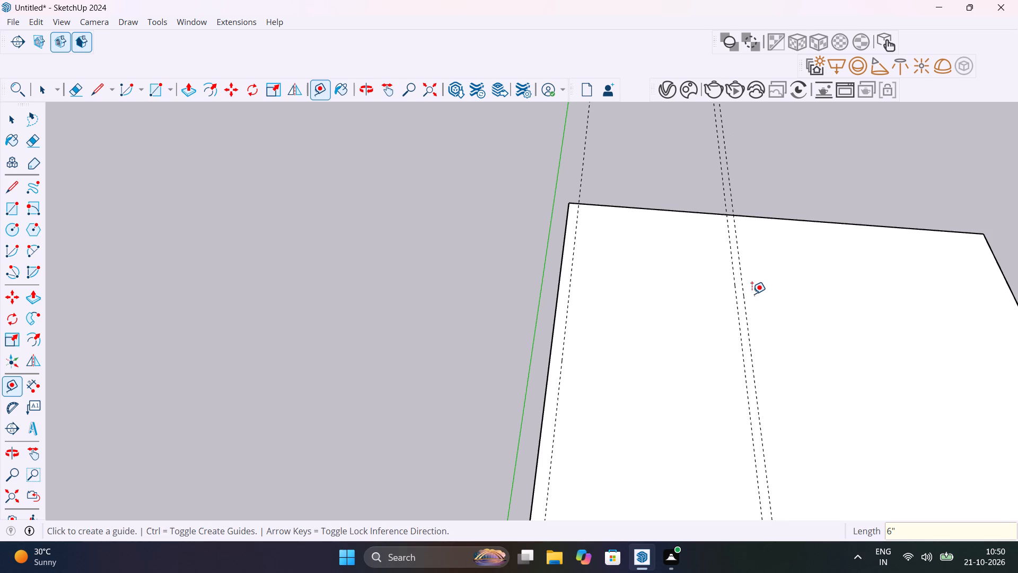
Add a parallel guide 5' beyond the last 6" guide, and another 6" beyond that one.
left_click_drag(748, 310, 785, 310)
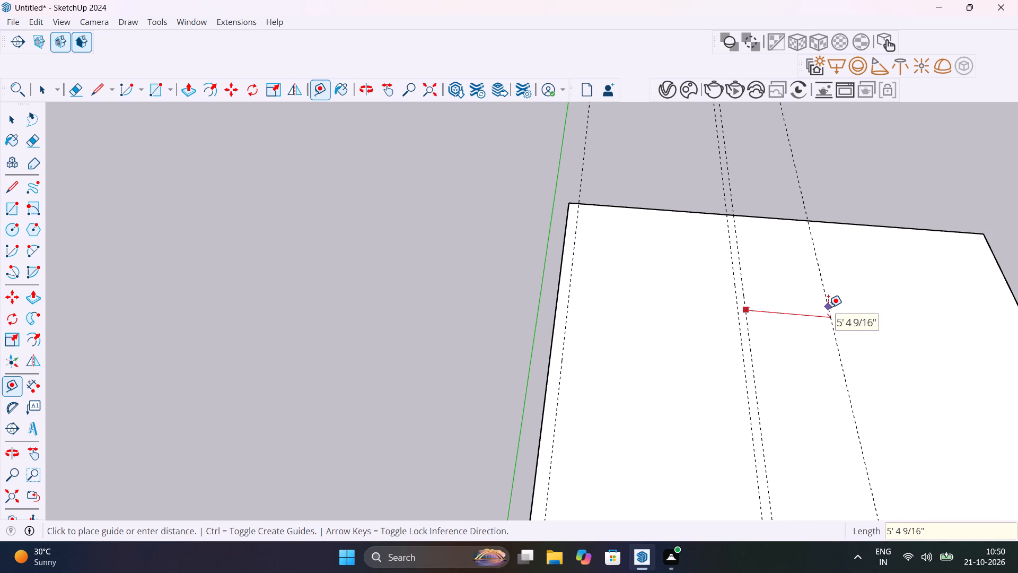
key("4")
key("BackSpace")
type("5'")
key("Return")
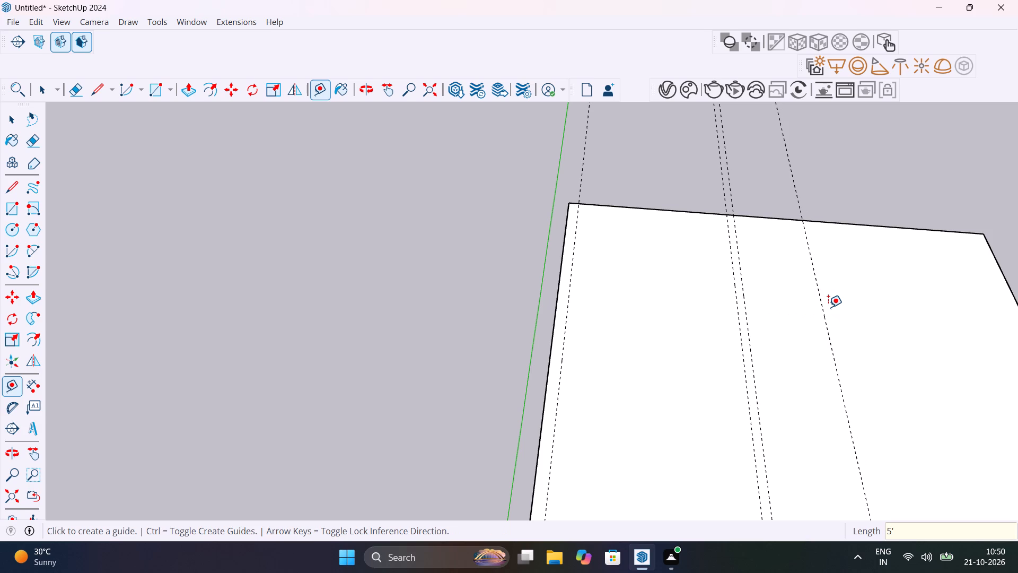
left_click(826, 319)
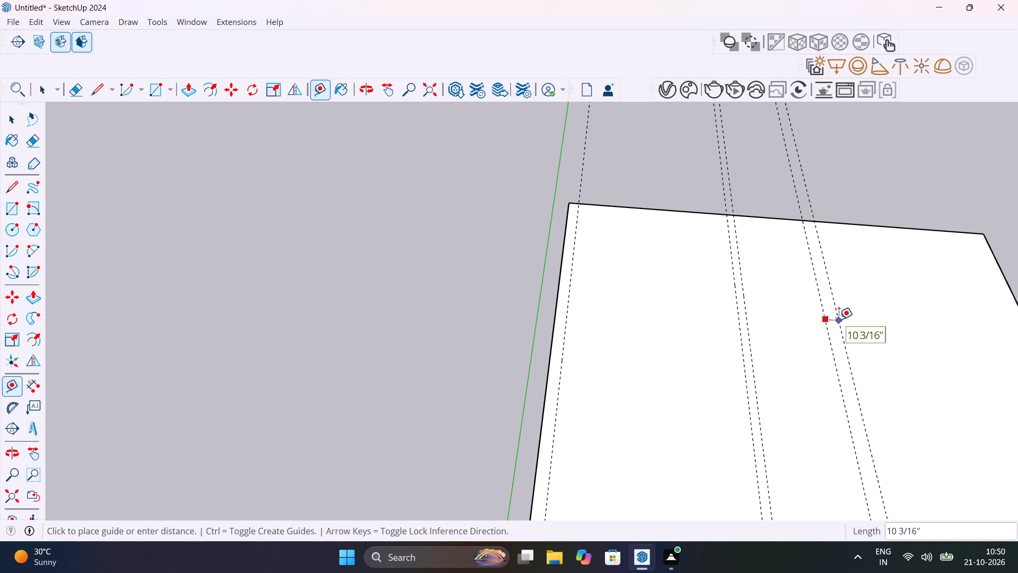
type("6\"")
key("Return")
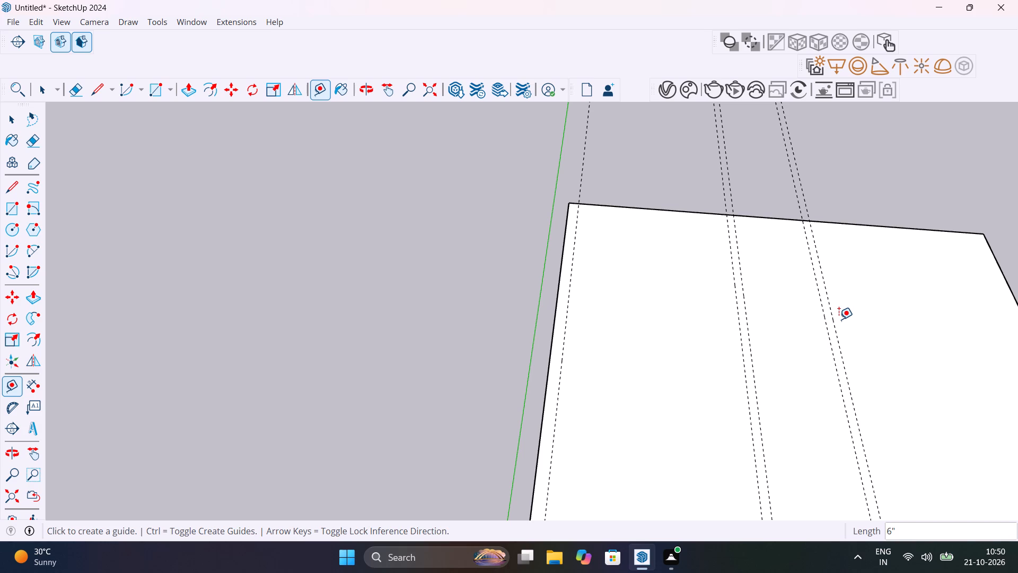
Place a guide 9" inside the slab's opposite 40' edge, the one away from the green axis.
scroll(839, 319, "down", 4)
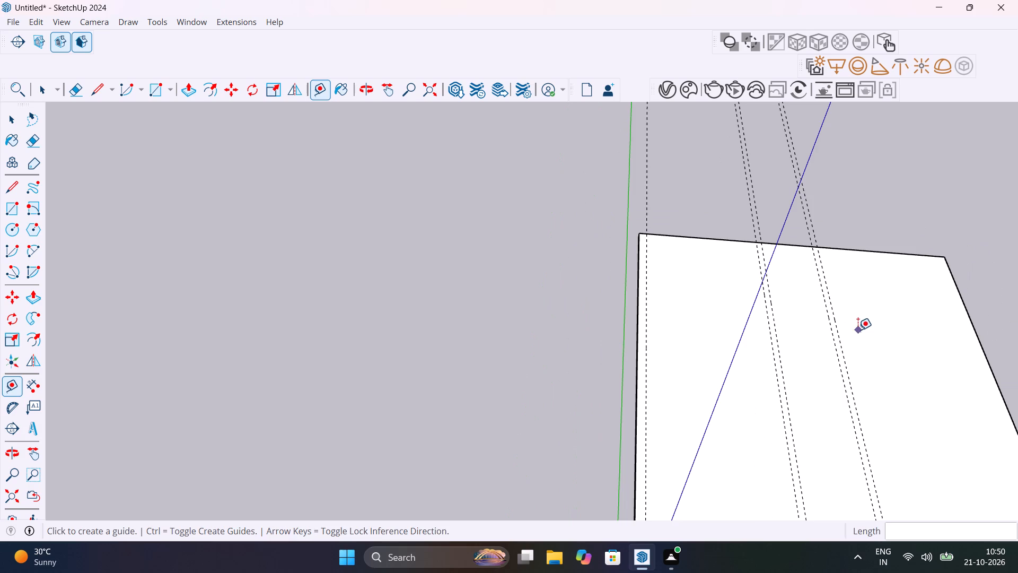
middle_click_drag(858, 329, 768, 327, "shift")
left_click(898, 374)
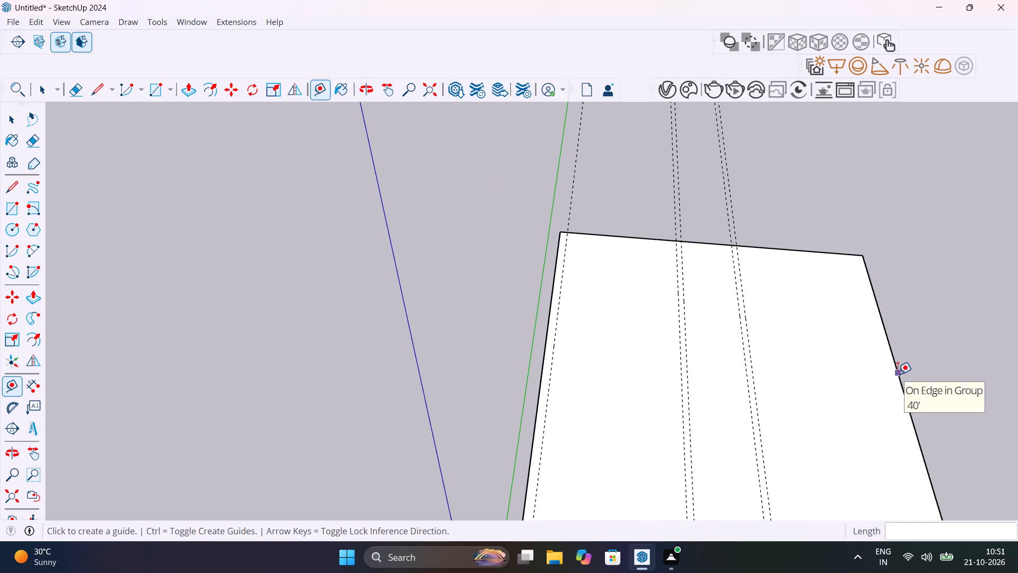
type("9\"")
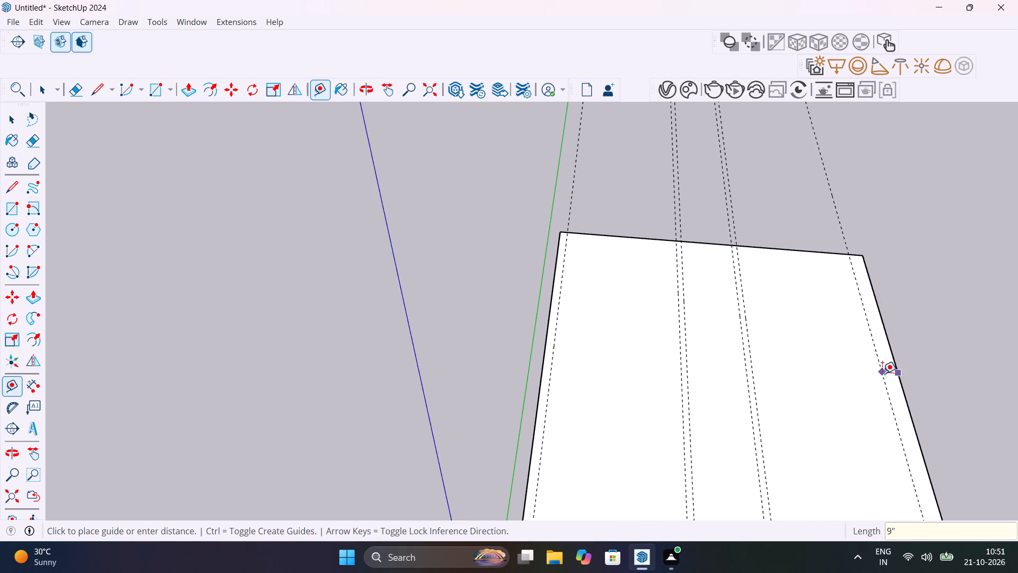
key("Return")
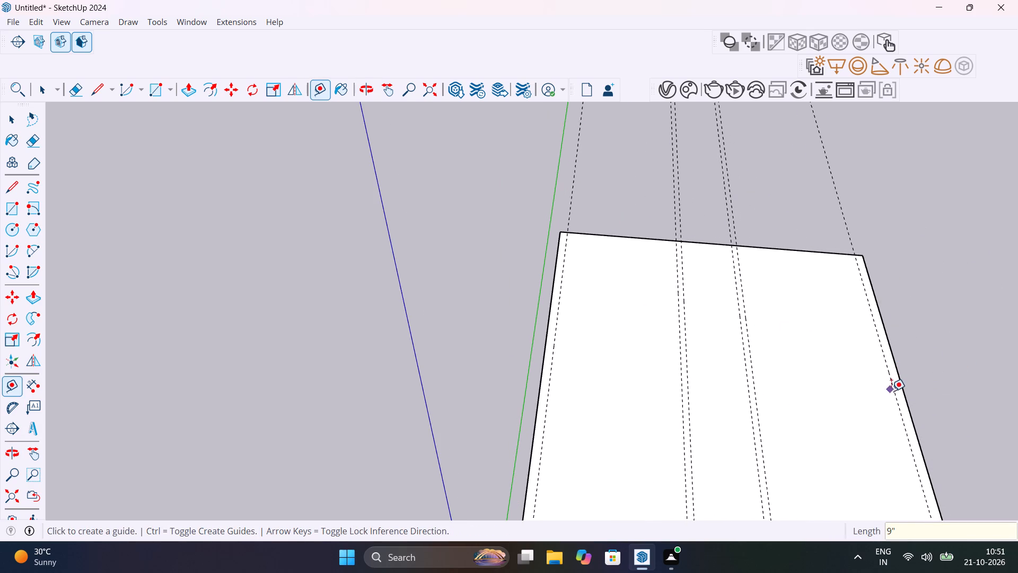
Check distances from the newest 9" guide back across the slab with the Tape Measure, without placing a guide.
left_click(893, 393)
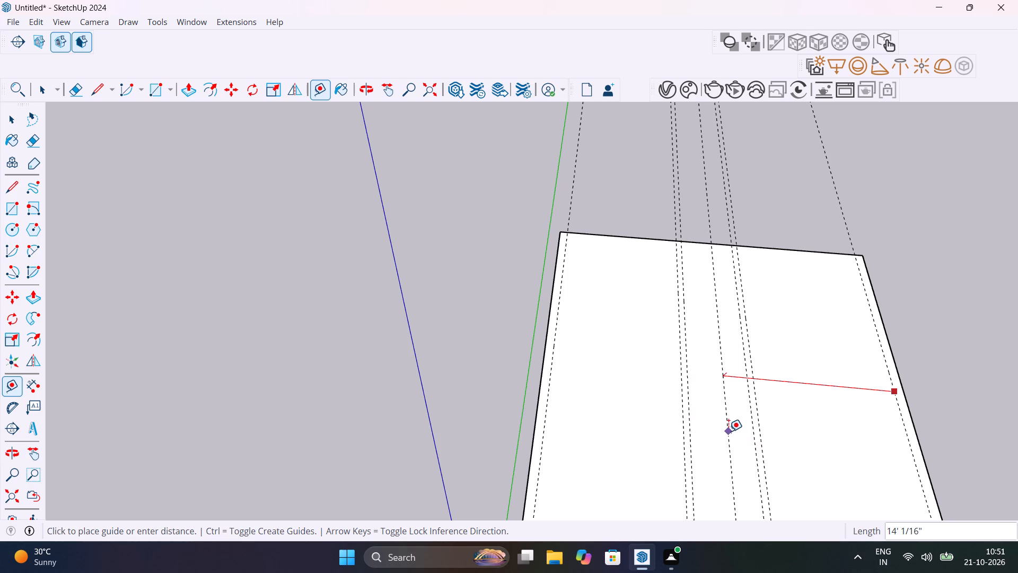
scroll(729, 431, "down", 6)
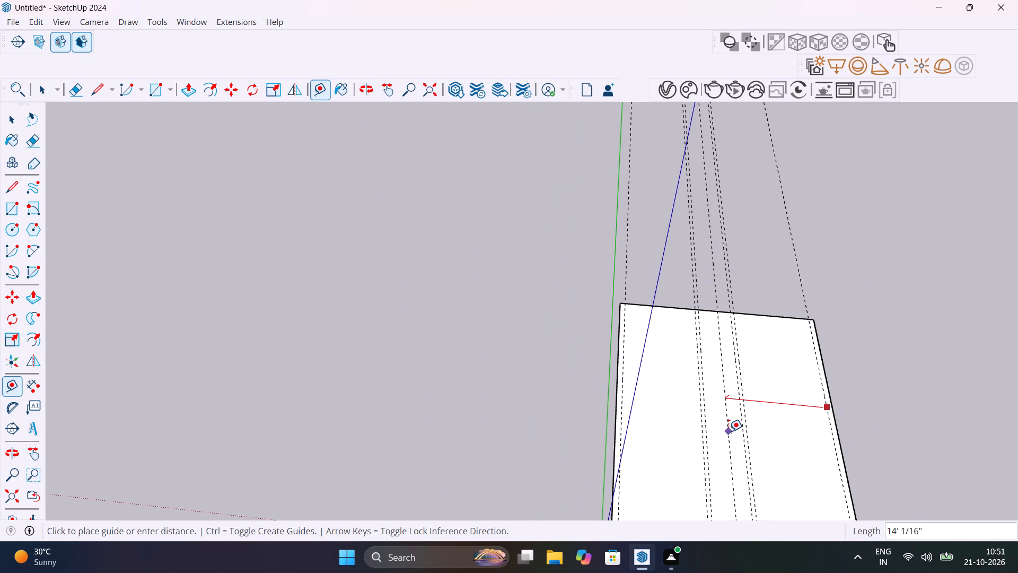
scroll(729, 431, "down", 1)
middle_click_drag(729, 430, 714, 393, "shift")
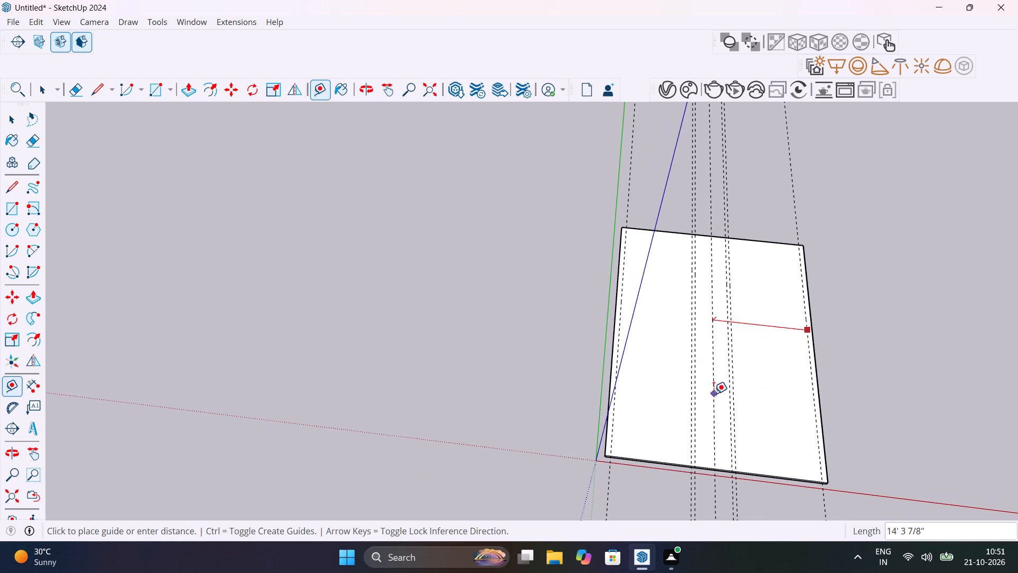
scroll(765, 344, "up", 7)
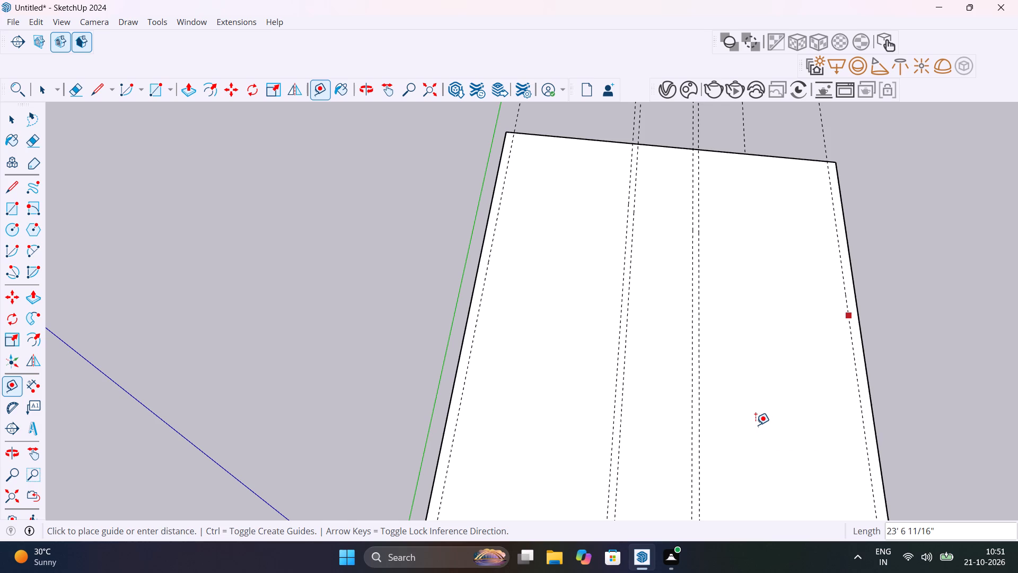
key("Escape")
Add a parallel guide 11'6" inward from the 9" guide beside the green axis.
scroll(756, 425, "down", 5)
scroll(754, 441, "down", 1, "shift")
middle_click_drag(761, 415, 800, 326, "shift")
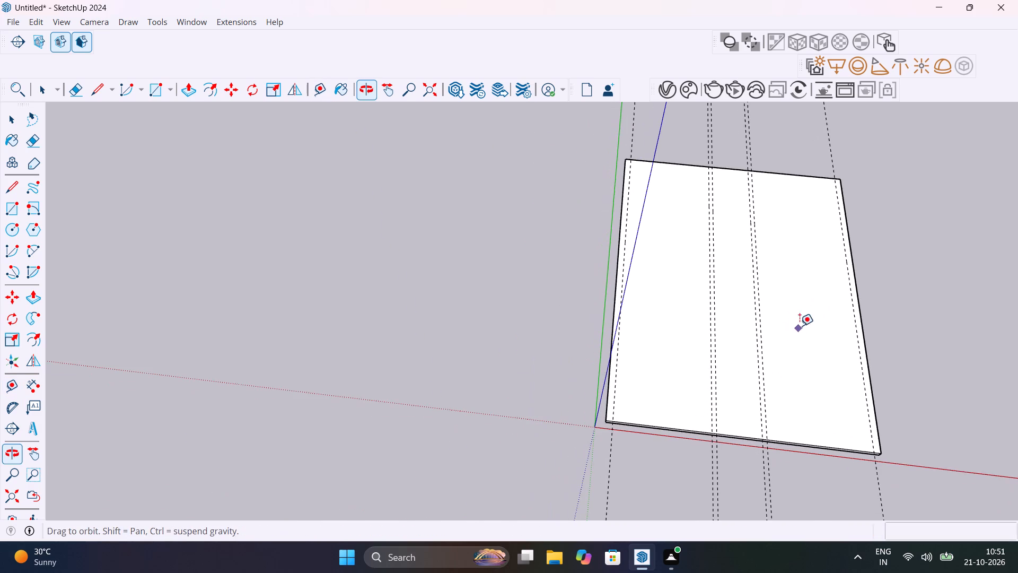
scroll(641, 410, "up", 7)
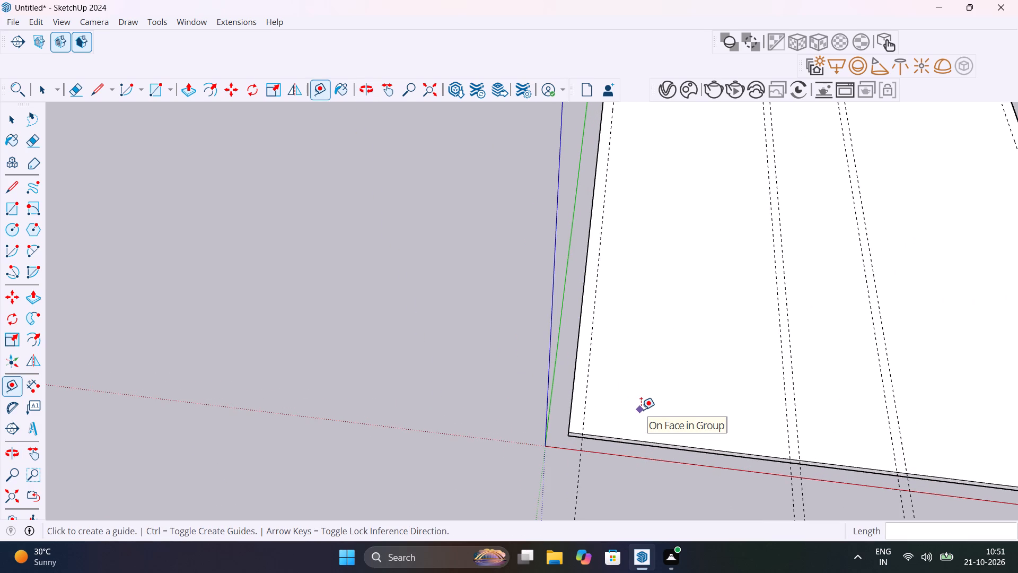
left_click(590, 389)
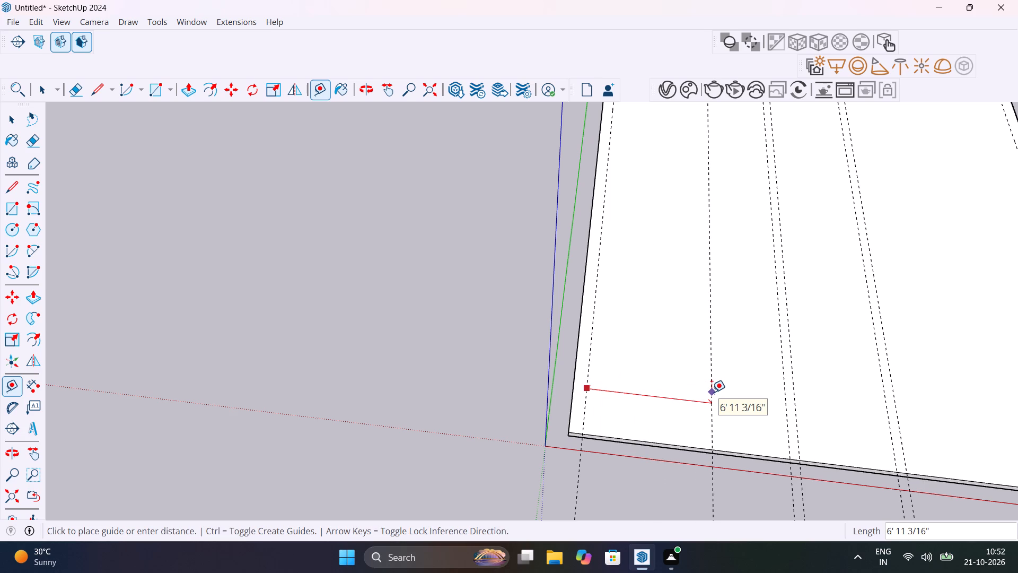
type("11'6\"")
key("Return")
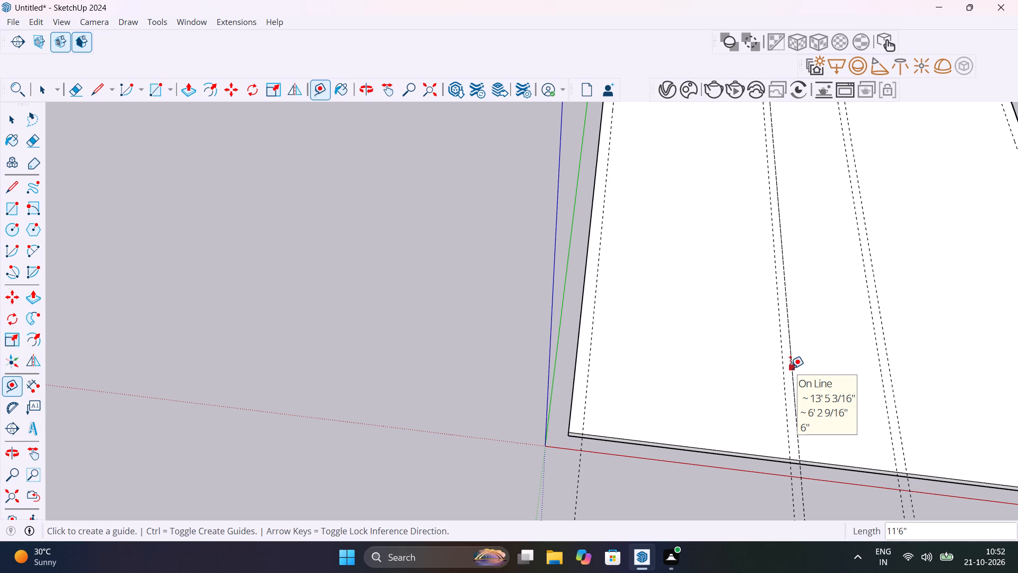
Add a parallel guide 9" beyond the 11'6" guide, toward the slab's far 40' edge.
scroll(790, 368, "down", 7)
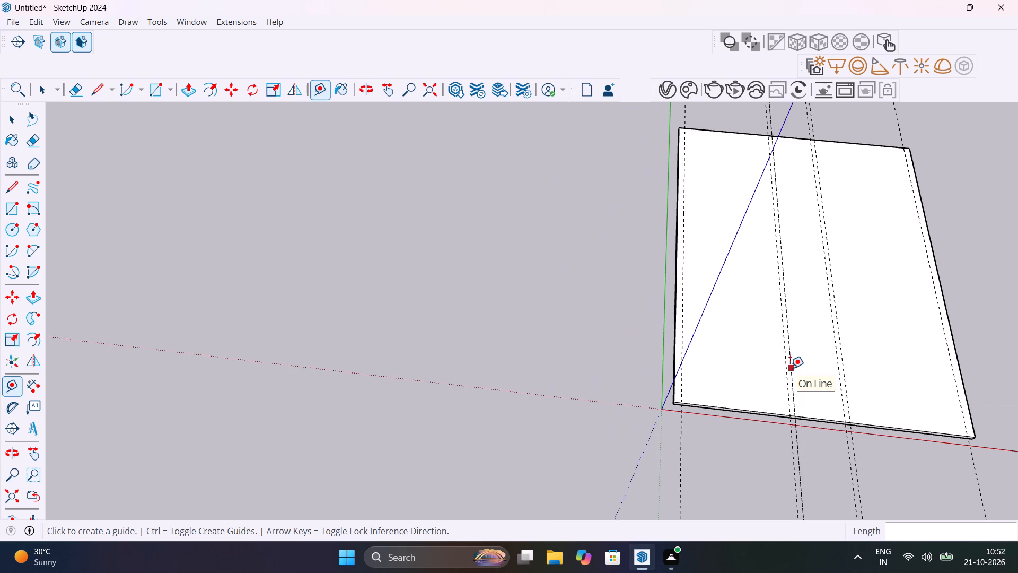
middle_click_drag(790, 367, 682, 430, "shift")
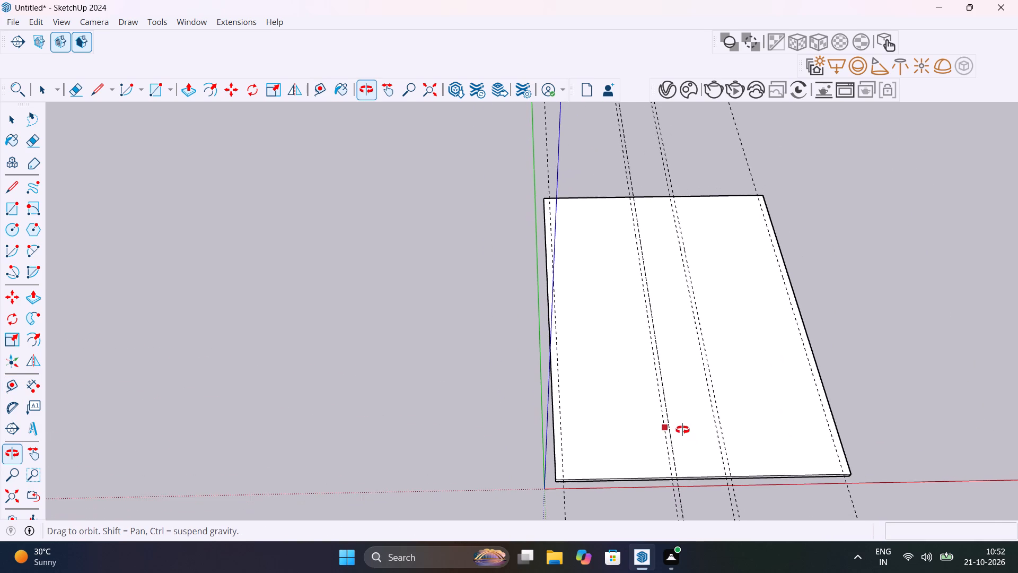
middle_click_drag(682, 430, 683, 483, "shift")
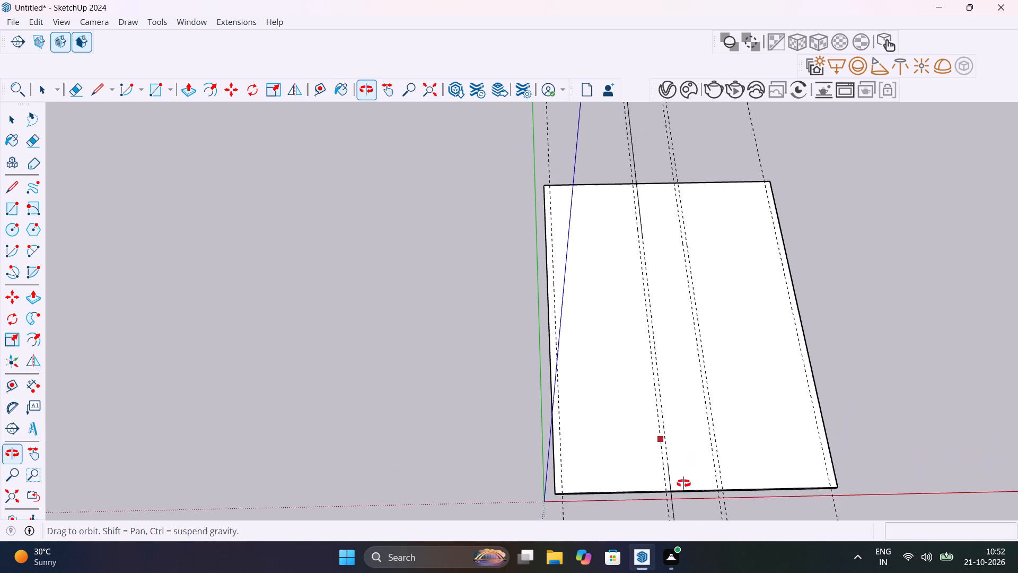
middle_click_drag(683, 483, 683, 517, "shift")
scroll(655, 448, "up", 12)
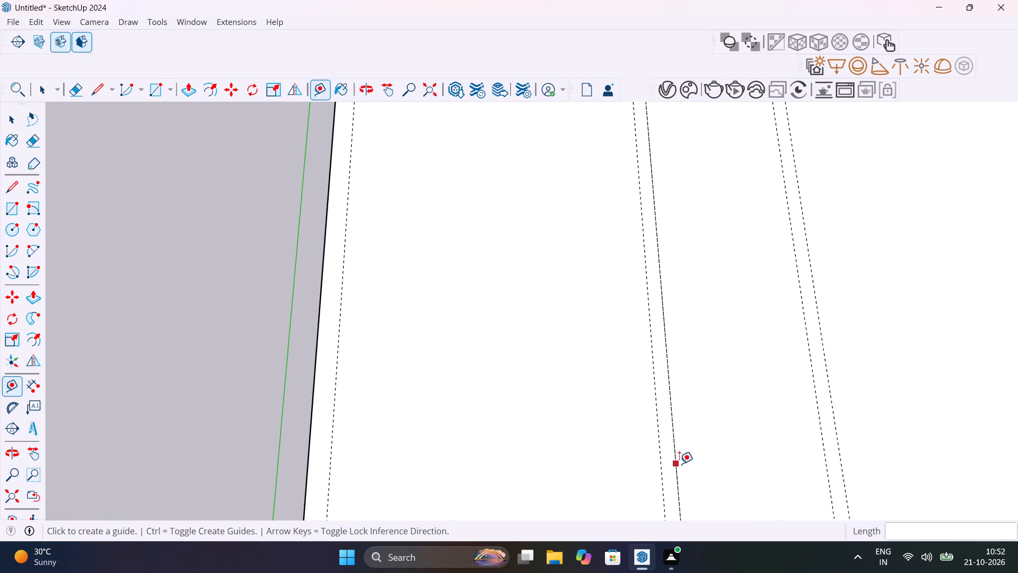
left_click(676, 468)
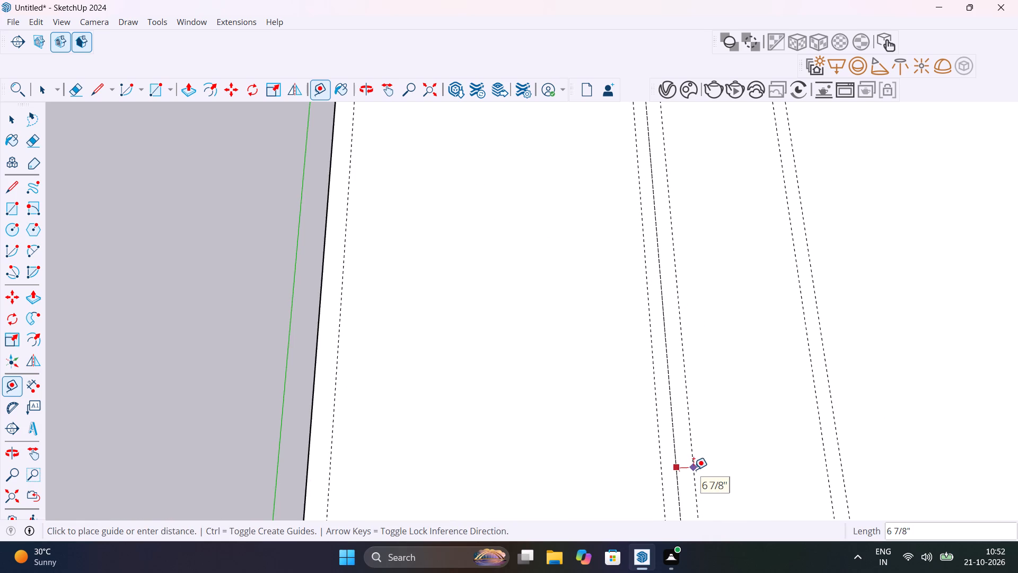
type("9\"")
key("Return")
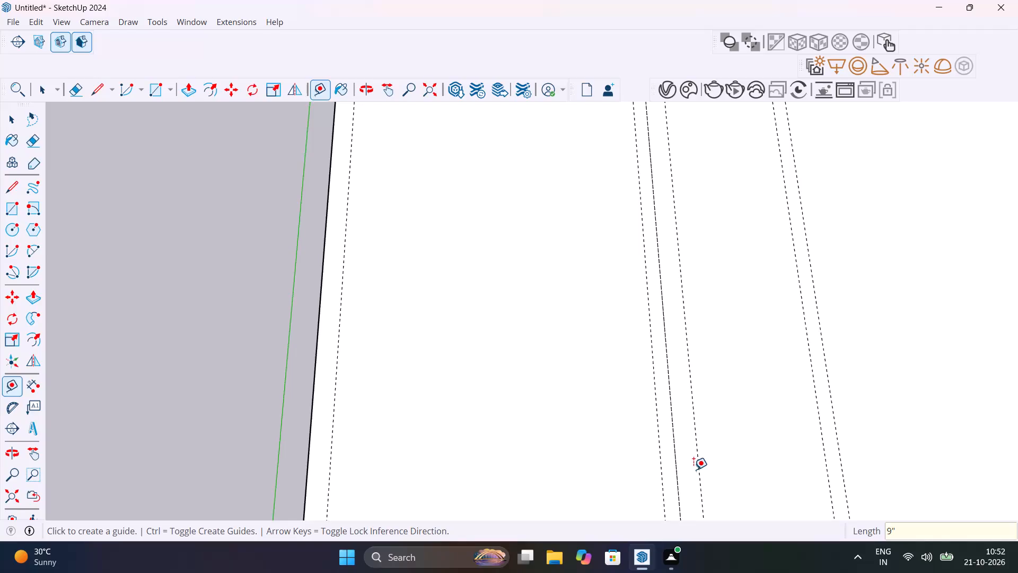
Check the distance from the newest guide to the opposite edge's 9" guide with the Dimension tool, without placing a dimension.
left_click(38, 391)
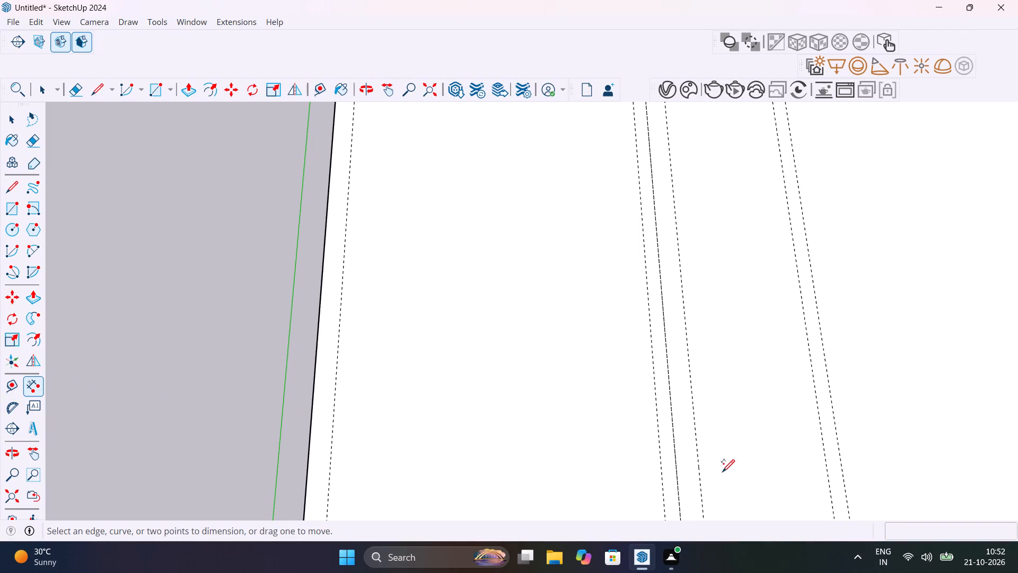
left_click(697, 448)
scroll(764, 447, "down", 11)
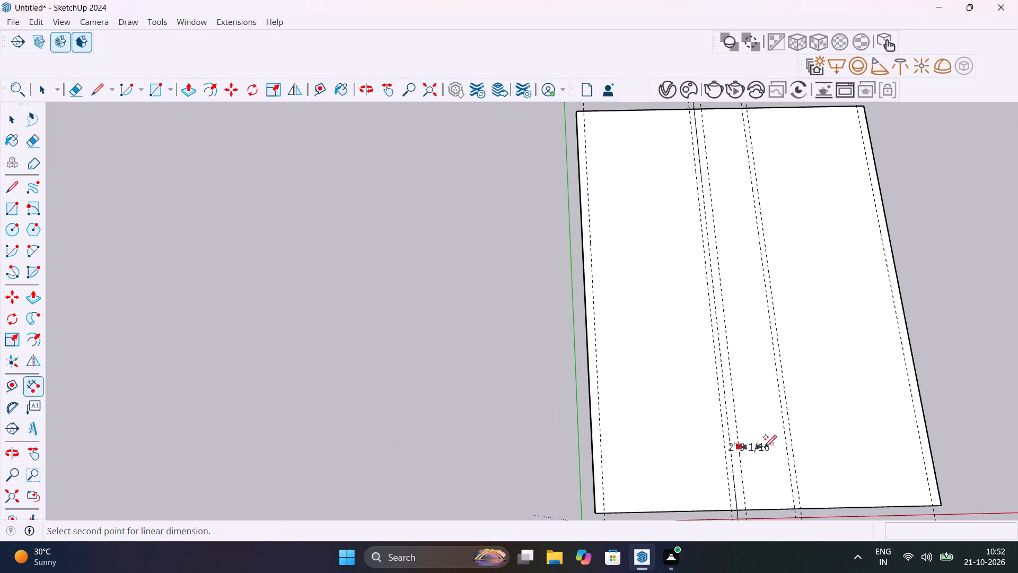
scroll(918, 434, "up", 4)
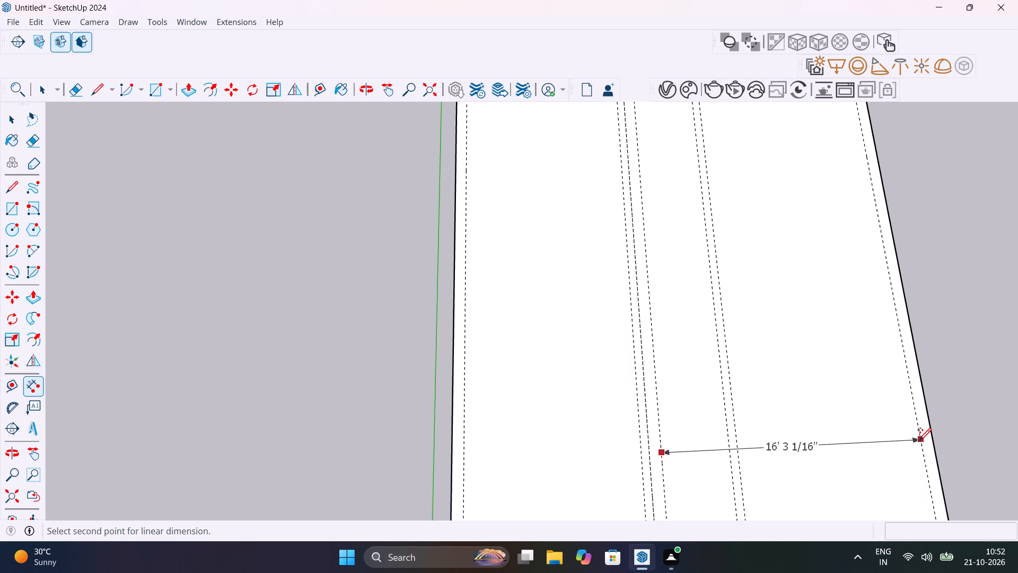
key("Escape")
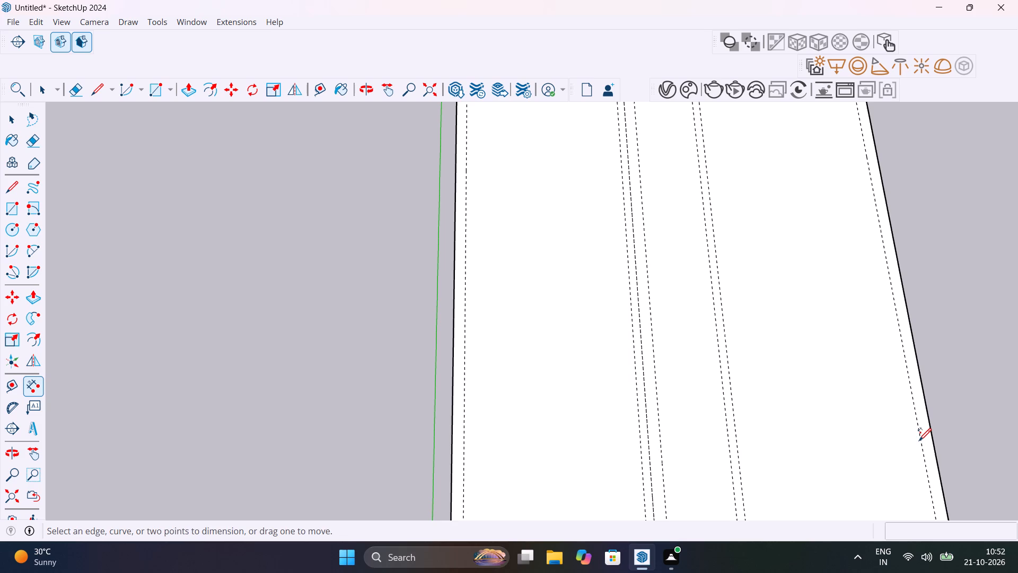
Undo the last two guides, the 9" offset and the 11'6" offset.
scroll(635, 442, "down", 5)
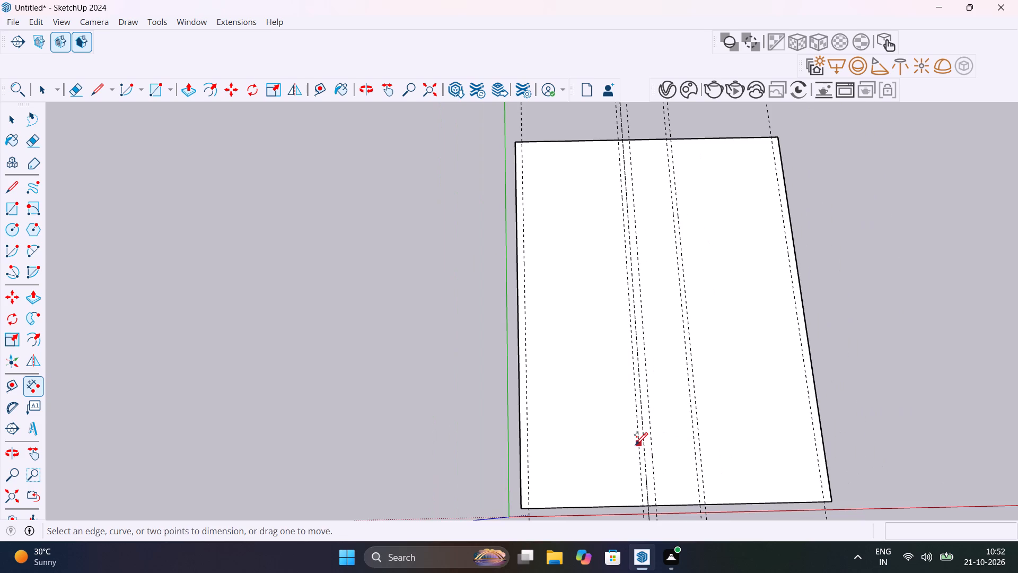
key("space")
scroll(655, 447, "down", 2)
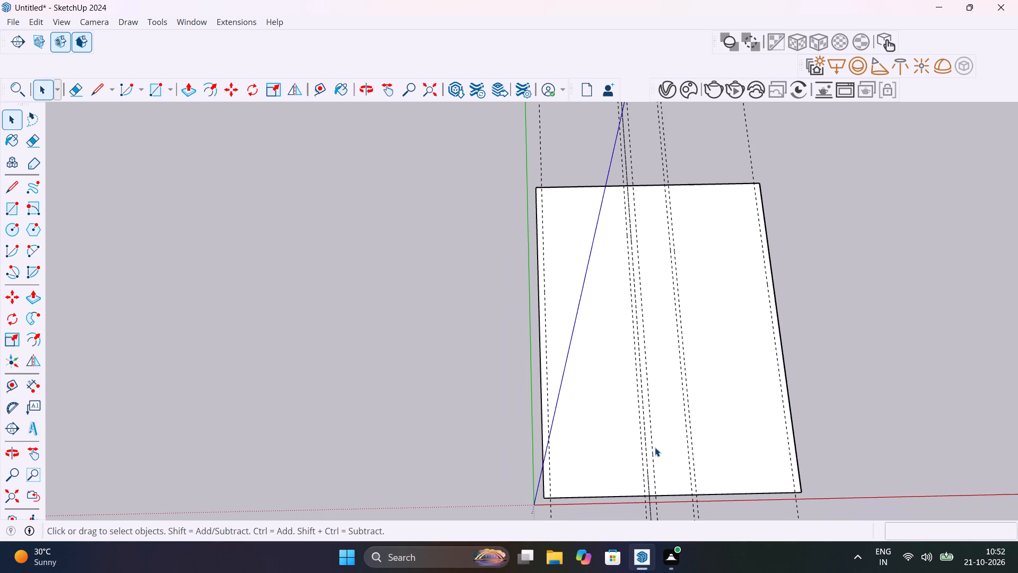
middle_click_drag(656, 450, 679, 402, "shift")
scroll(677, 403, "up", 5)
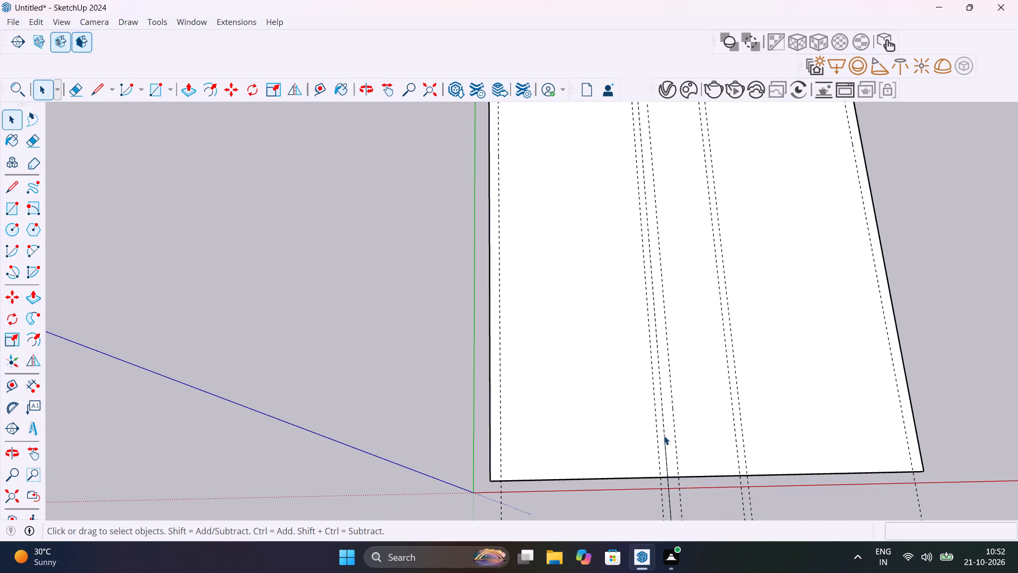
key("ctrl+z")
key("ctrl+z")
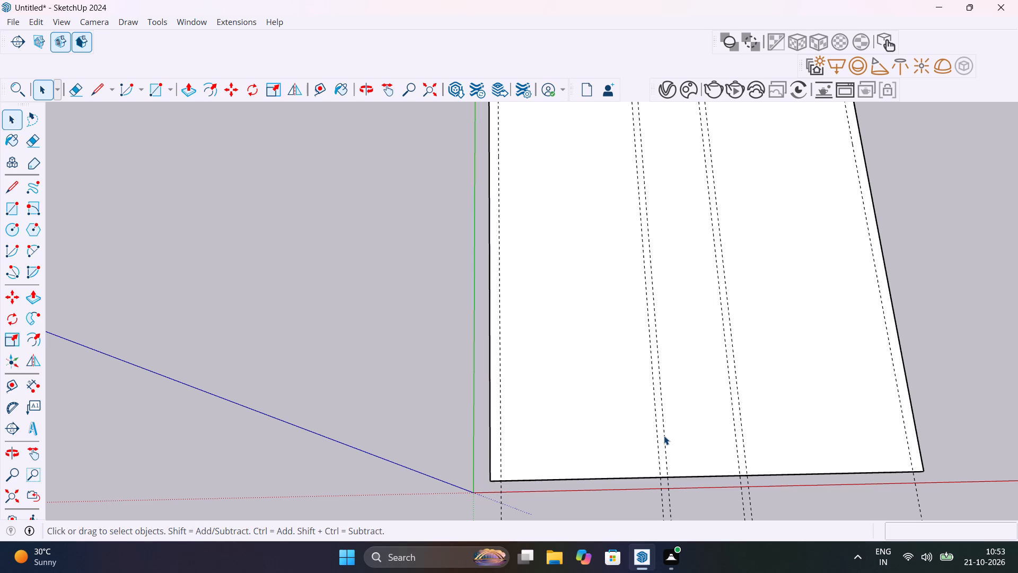
Place a guide 4' inside the slab's 30' edge along the red axis, and another 9" beyond it.
scroll(664, 436, "down", 2)
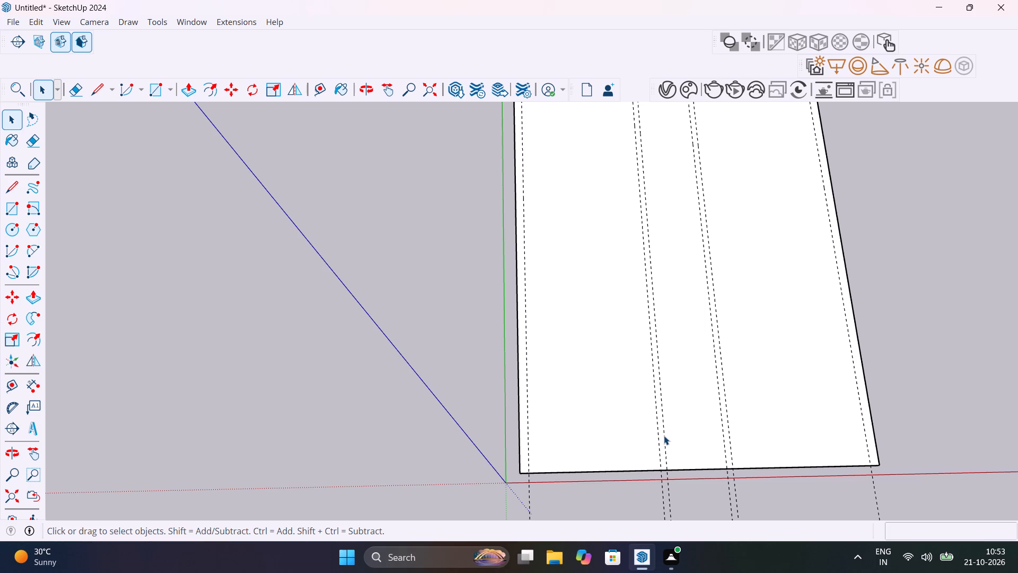
scroll(664, 436, "down", 2)
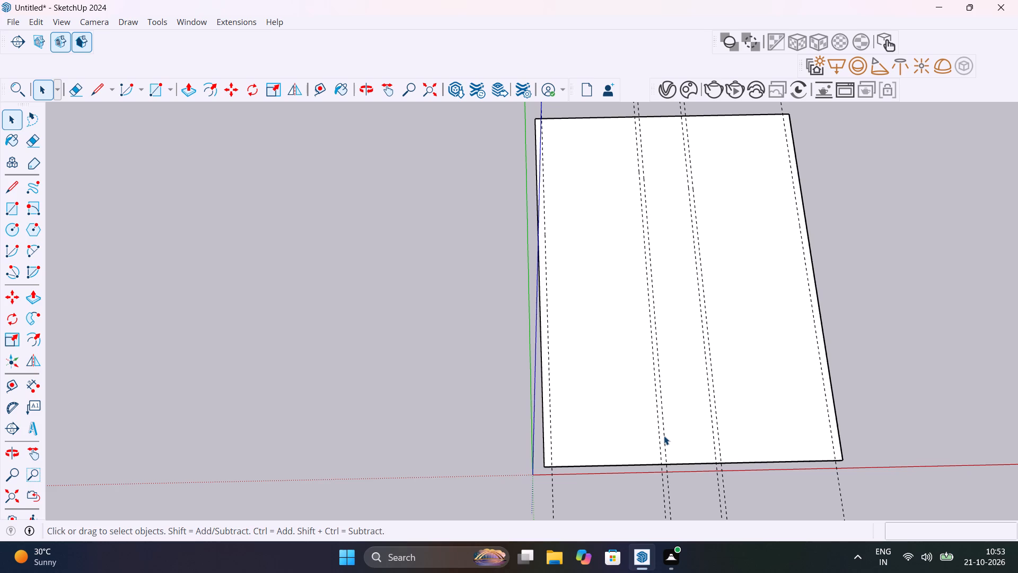
middle_click_drag(792, 435, 600, 368)
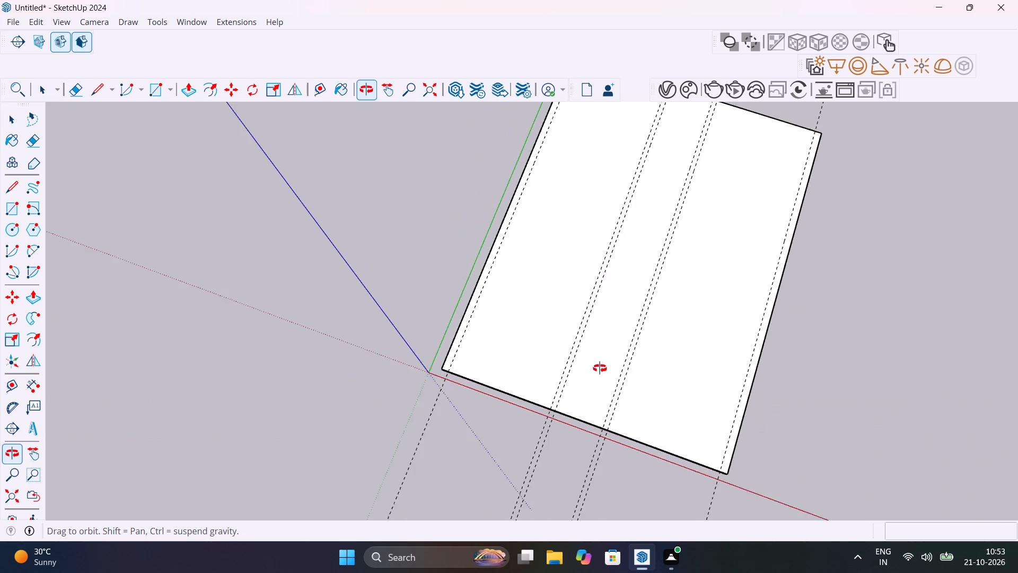
middle_click_drag(600, 368, 705, 366)
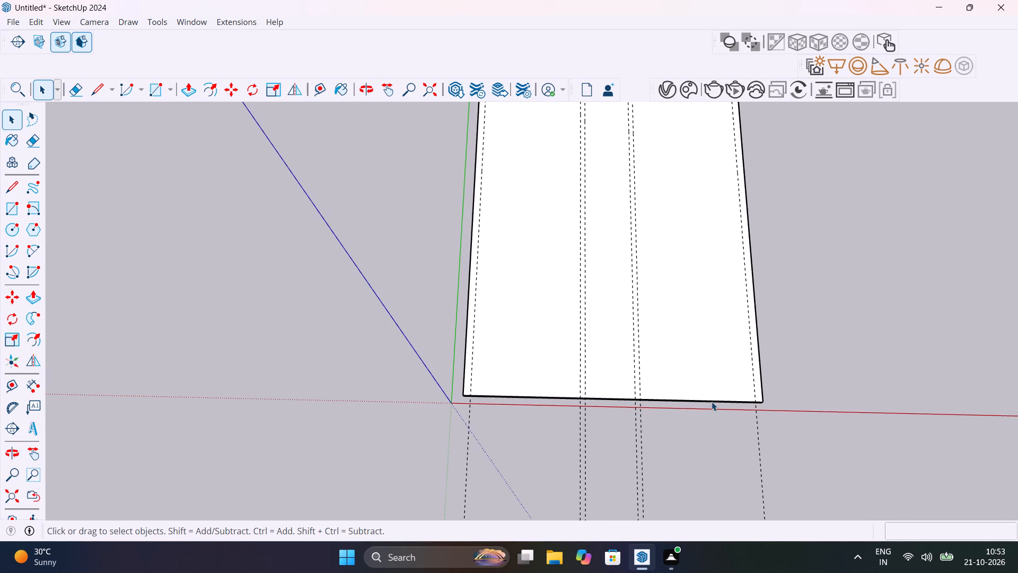
scroll(712, 402, "up", 4)
key("t")
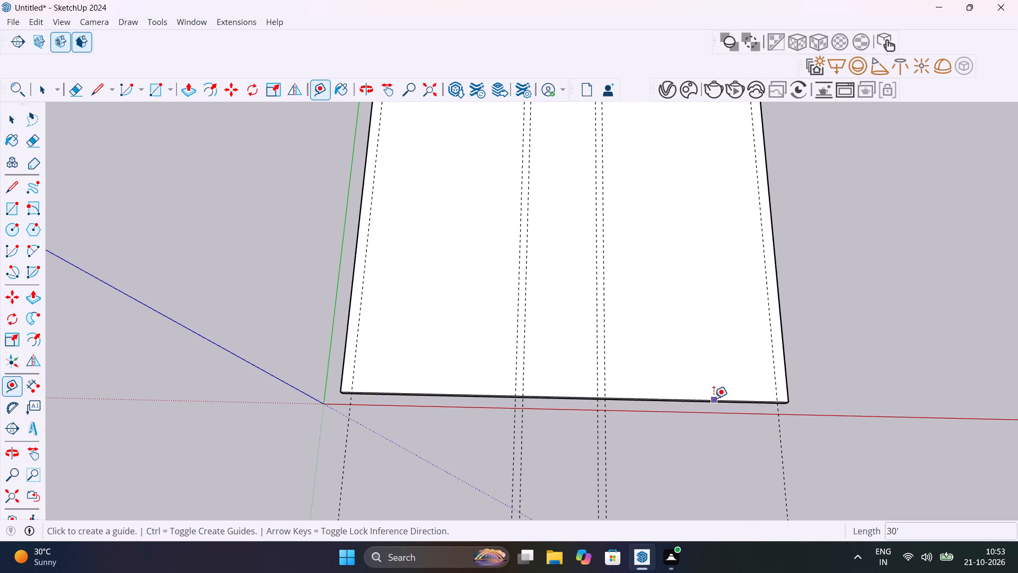
left_click(714, 398)
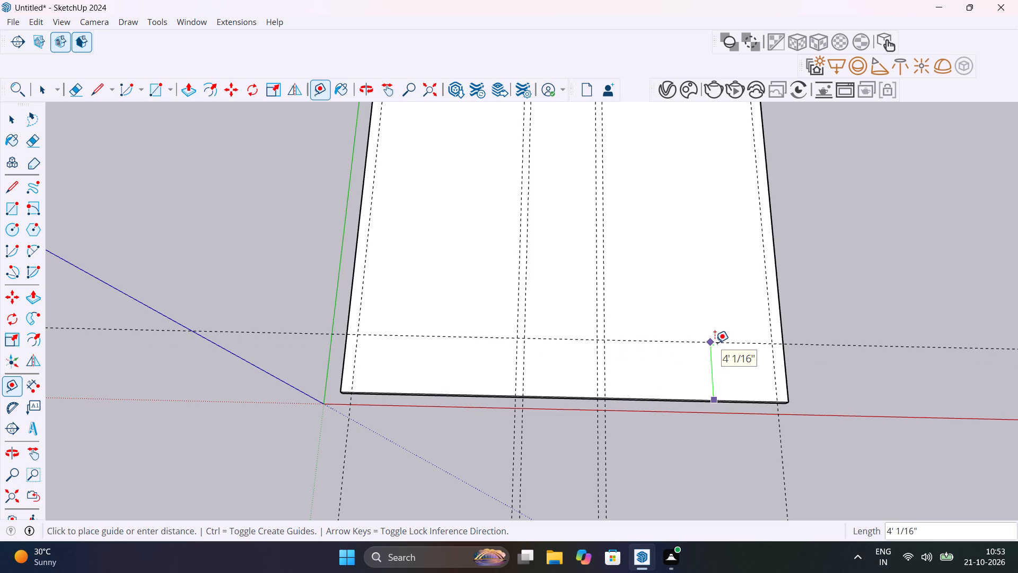
type("4'")
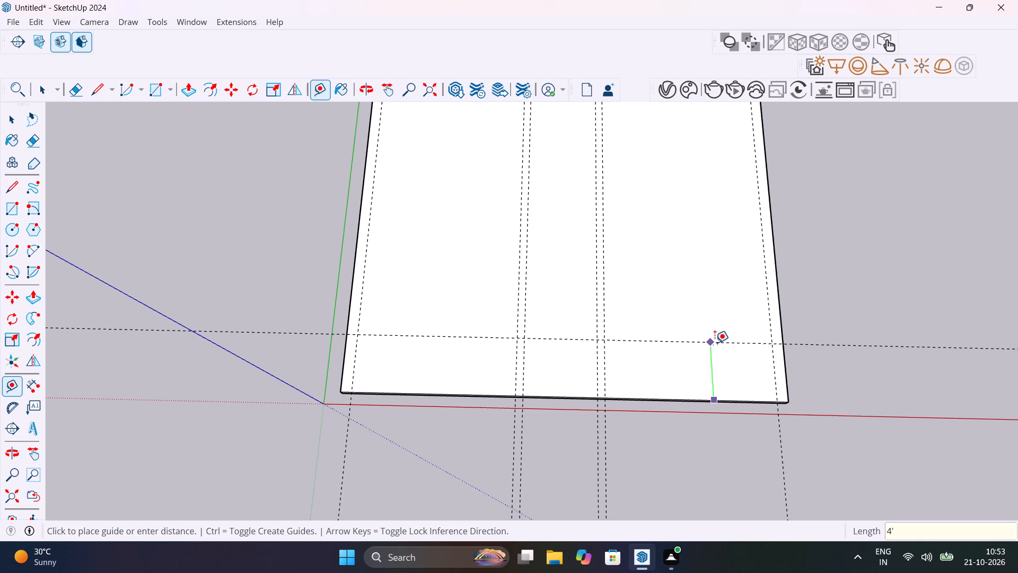
key("Return")
left_click(715, 343)
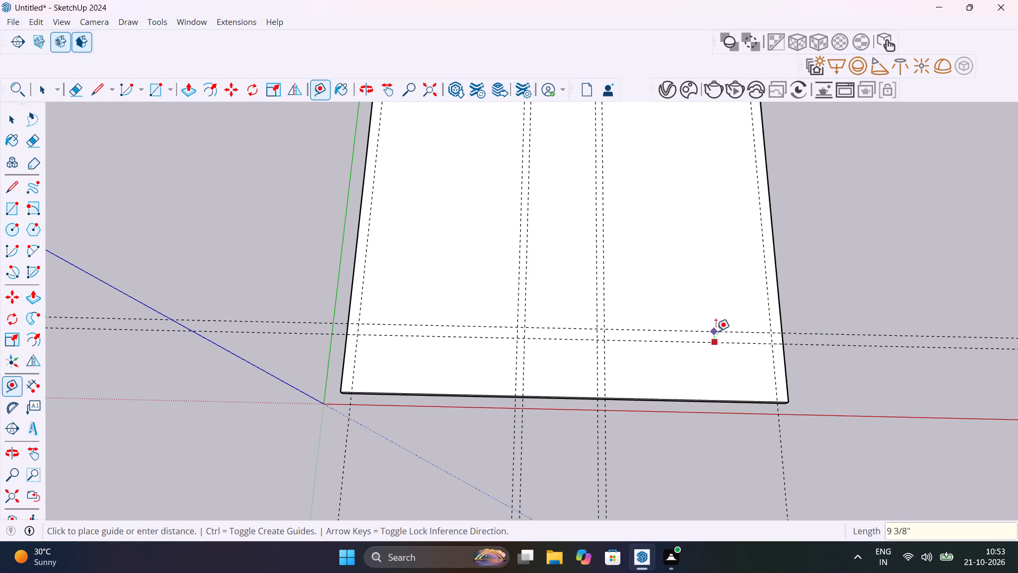
type("9\"")
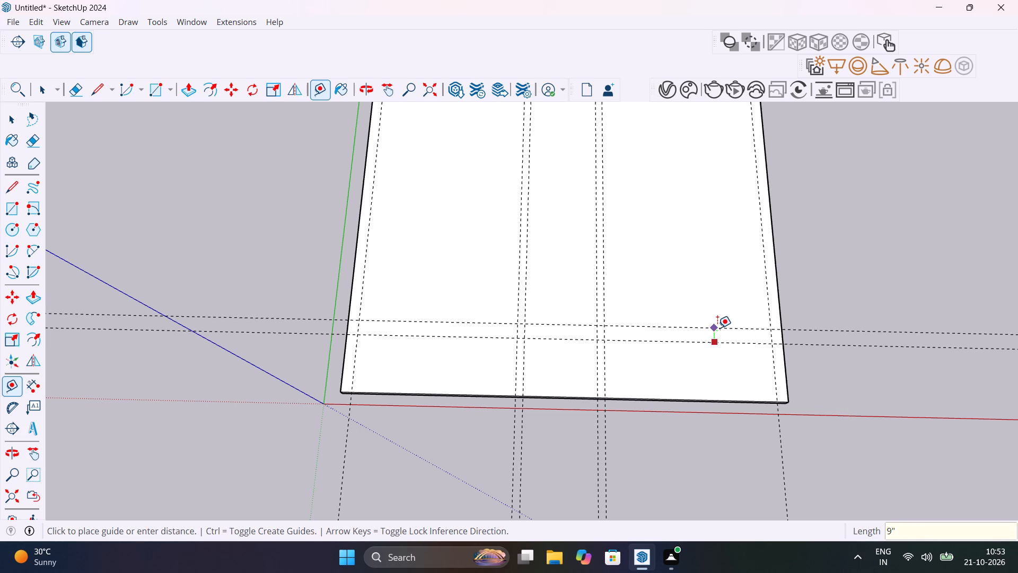
key("Return")
Place a crosswise guide 16' beyond the inner guide of the pair near the slab's red-axis edge.
scroll(717, 328, "down", 3)
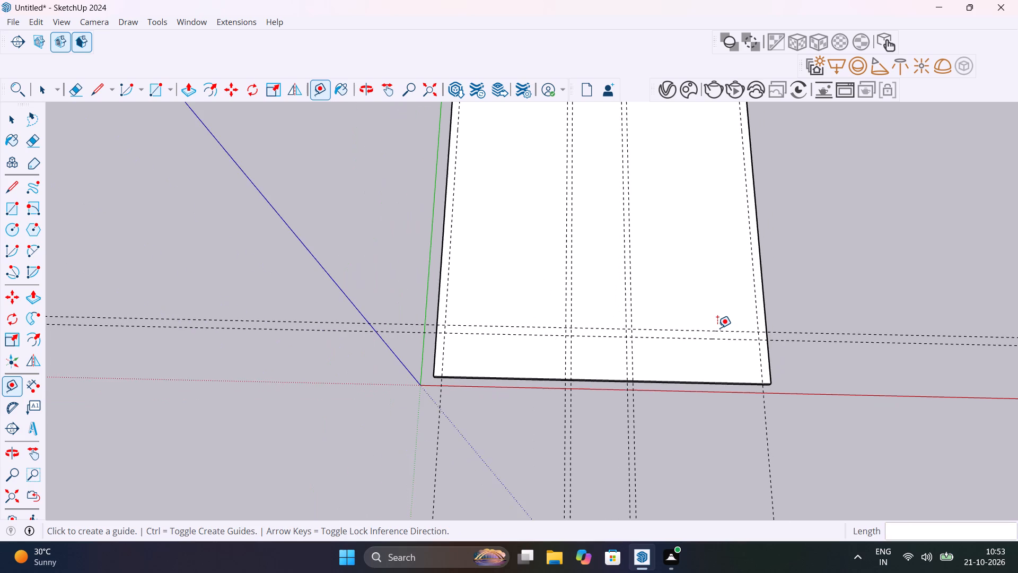
middle_click_drag(717, 327, 669, 440, "shift")
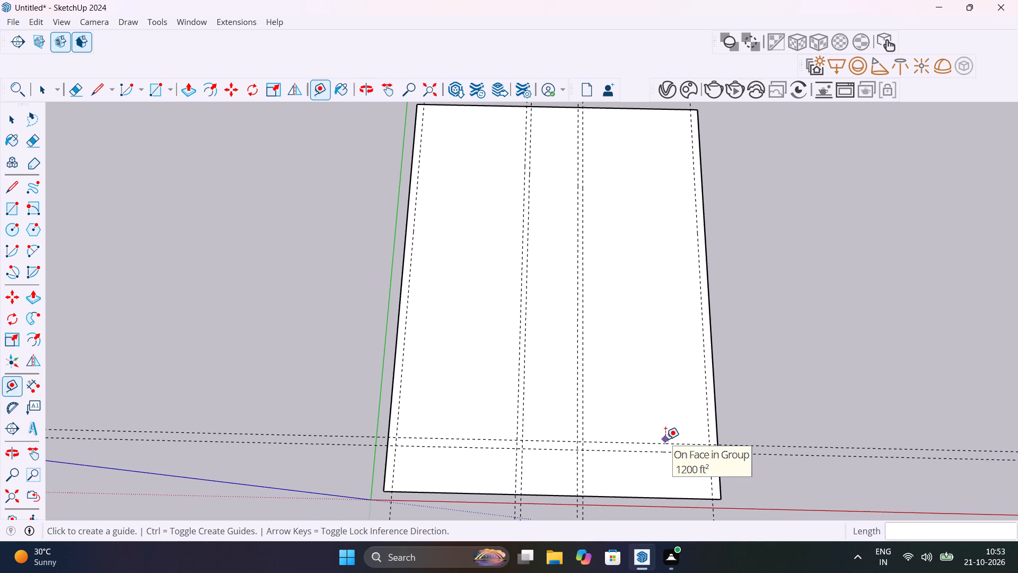
left_click(665, 441)
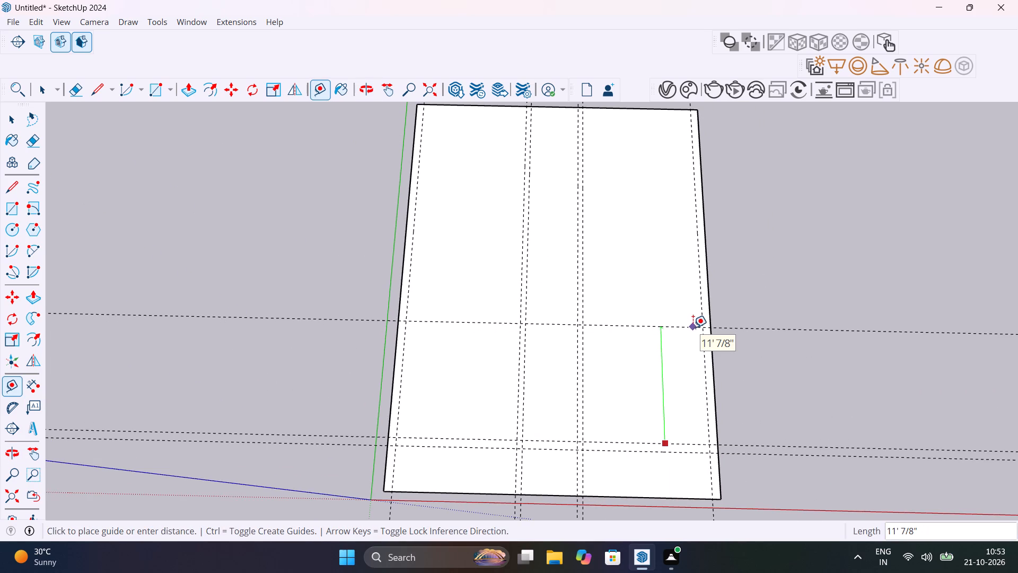
type("16'")
key("Return")
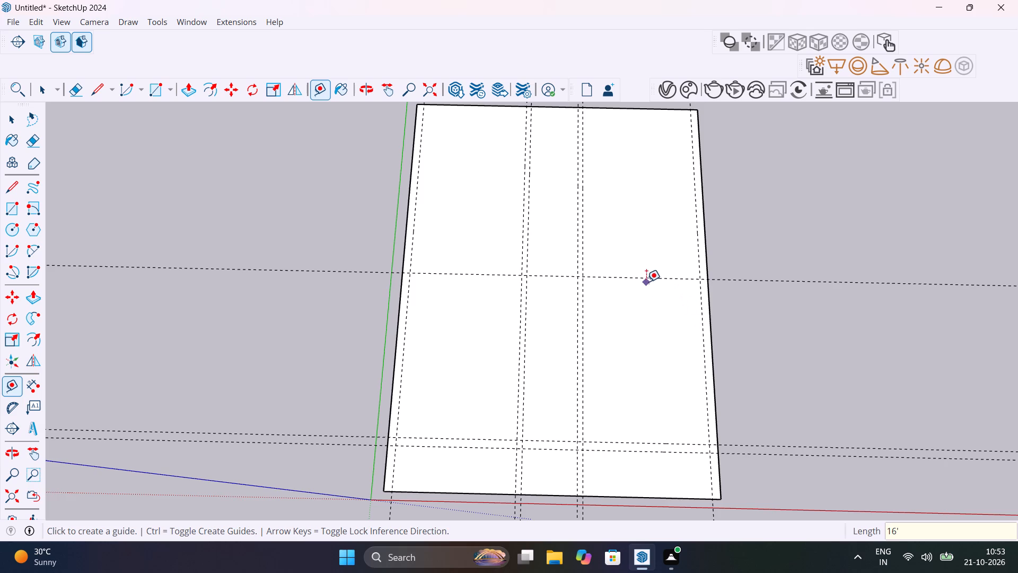
Add a parallel guide 6" beyond the new 16' crosswise guide, toward the slab's far 30' edge.
middle_click_drag(647, 293, 619, 433, "shift")
scroll(620, 424, "up", 4)
left_click(620, 412)
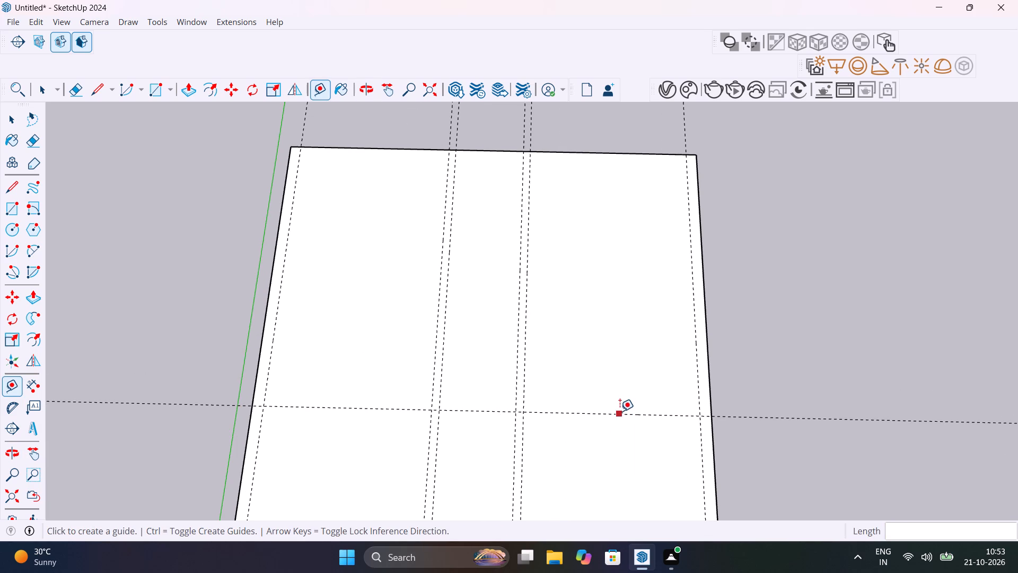
key("9")
key("shift+quotedbl")
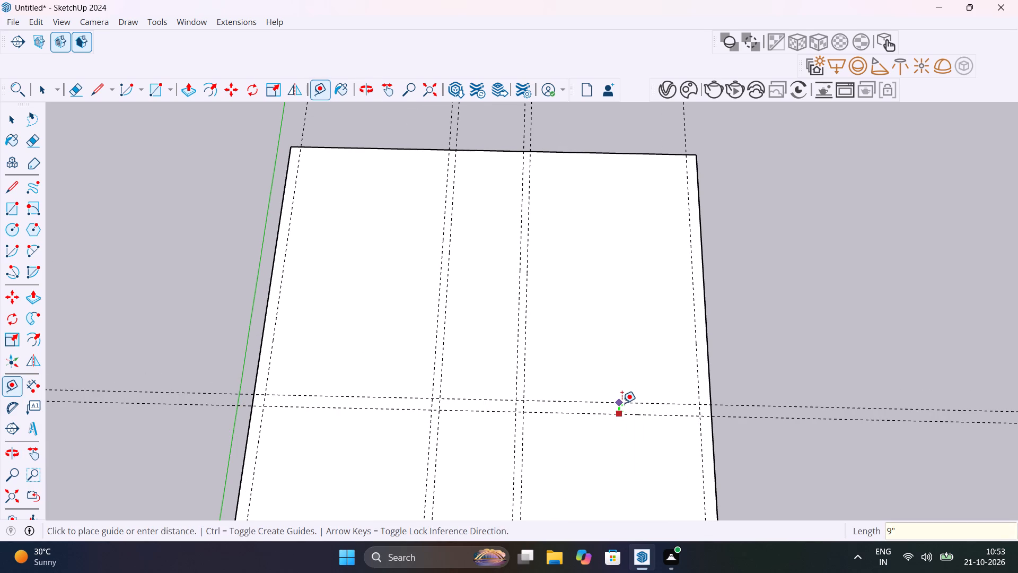
key("BackSpace")
key("BackSpace")
key("BackSpace")
type("6\"")
key("Return")
Place another crosswise guide 16' beyond the 6" guide, toward the slab's far 30' edge.
scroll(622, 403, "up", 2)
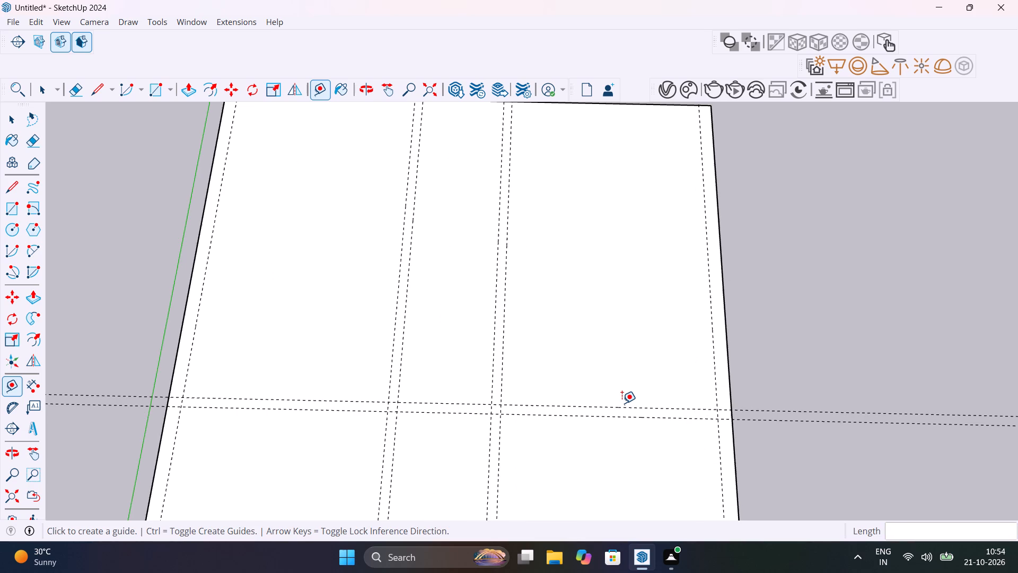
left_click(629, 405)
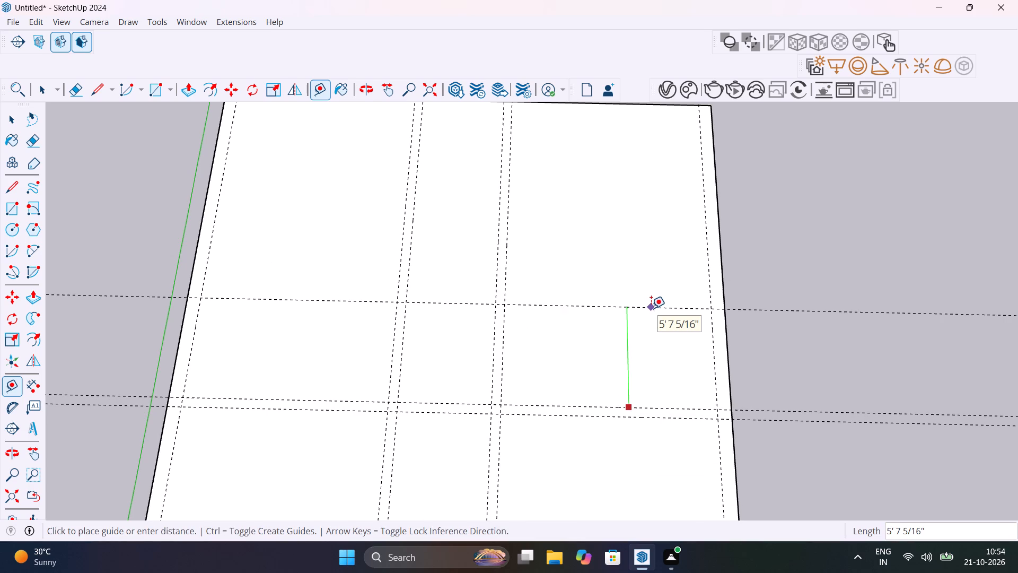
type("16'")
key("Return")
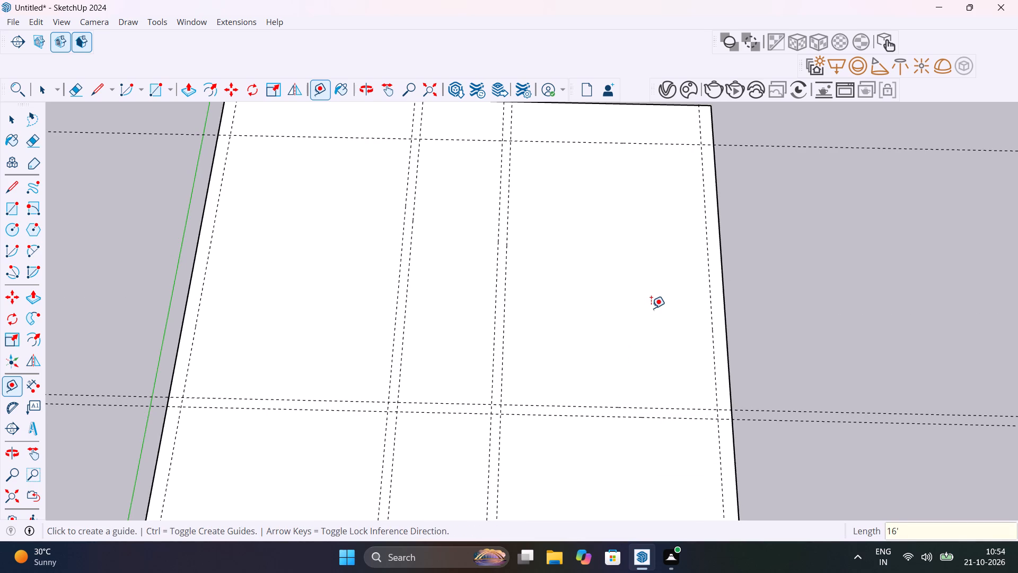
Add a parallel guide 6" beyond the second 16' crosswise guide, toward the slab's far 30' edge.
scroll(651, 308, "down", 6)
middle_click_drag(654, 276, 633, 481)
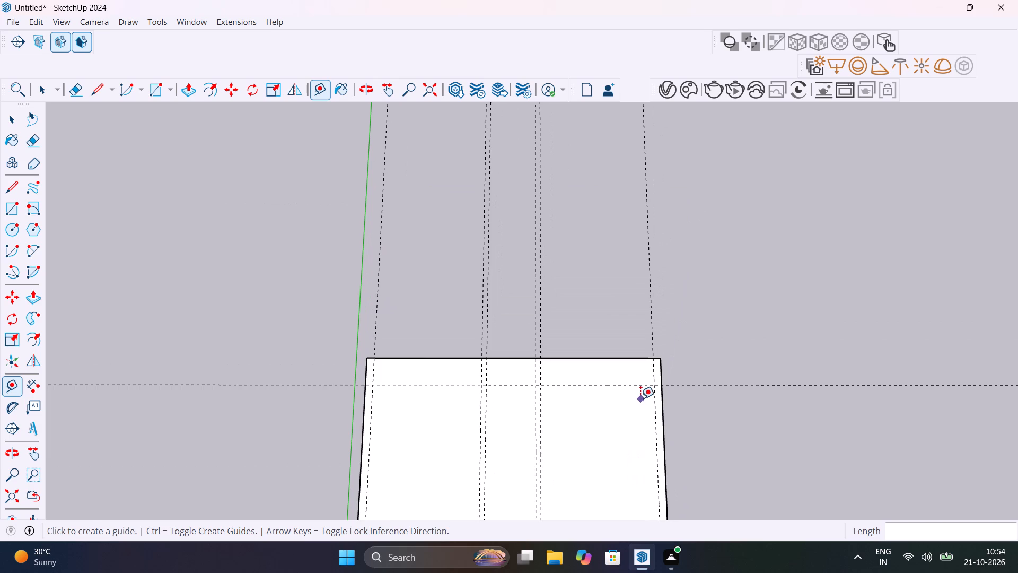
scroll(644, 388, "up", 11)
left_click(644, 376)
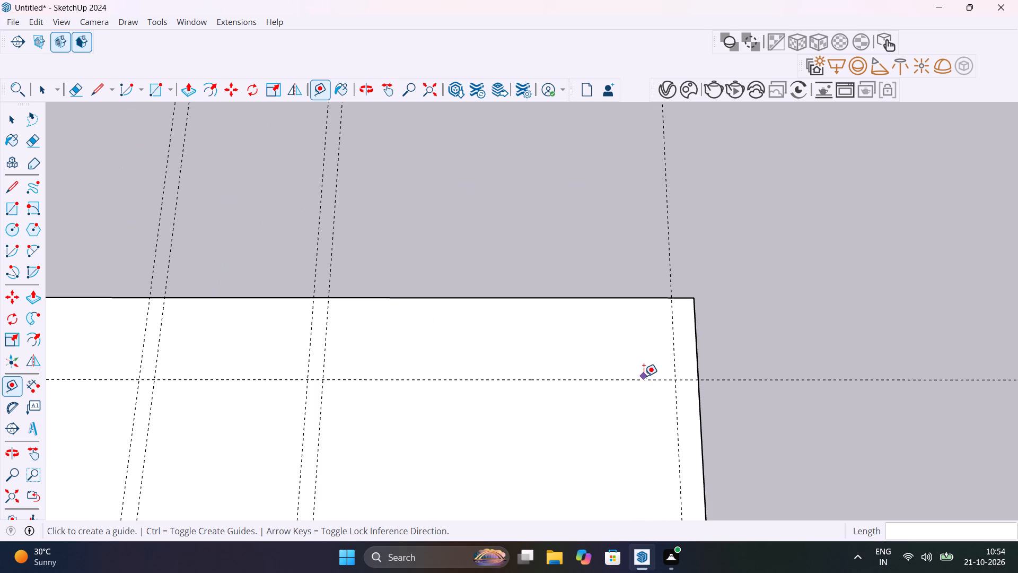
key("Escape")
left_click(644, 378)
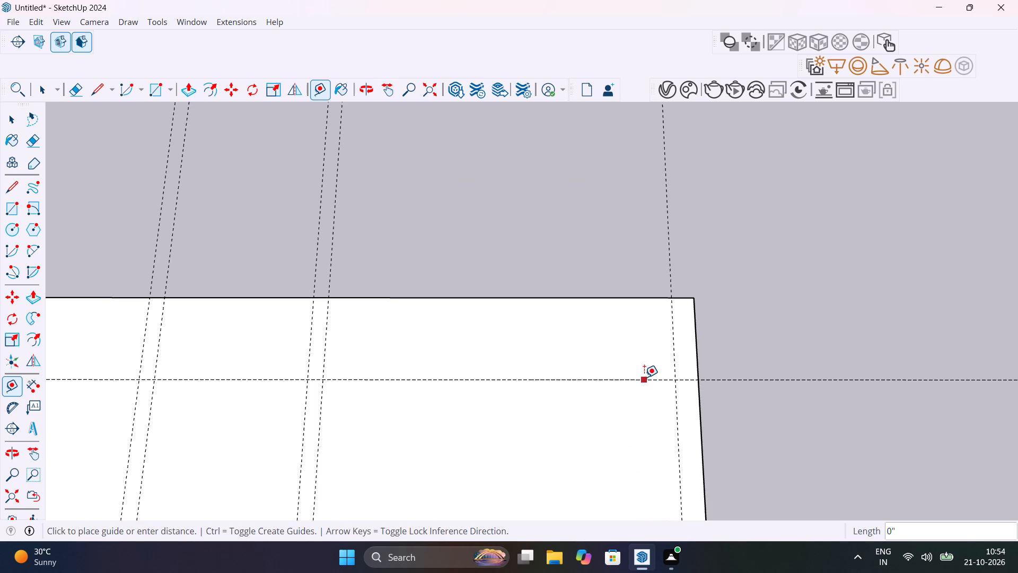
type("6\"")
key("Return")
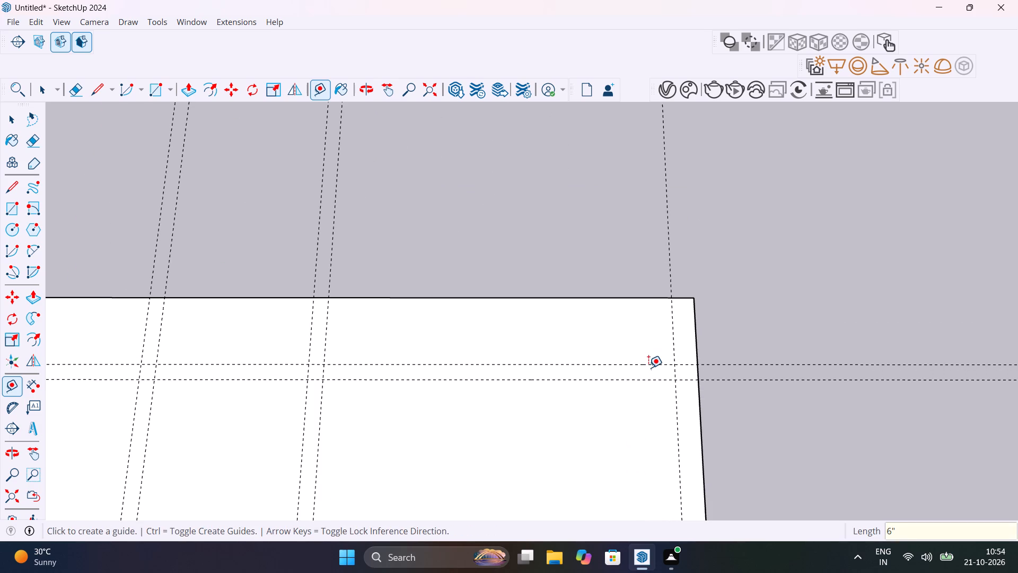
Check the distance from the newest crosswise guide to the slab's far 30' edge with the Dimension tool, without placing a dimension.
left_click(33, 386)
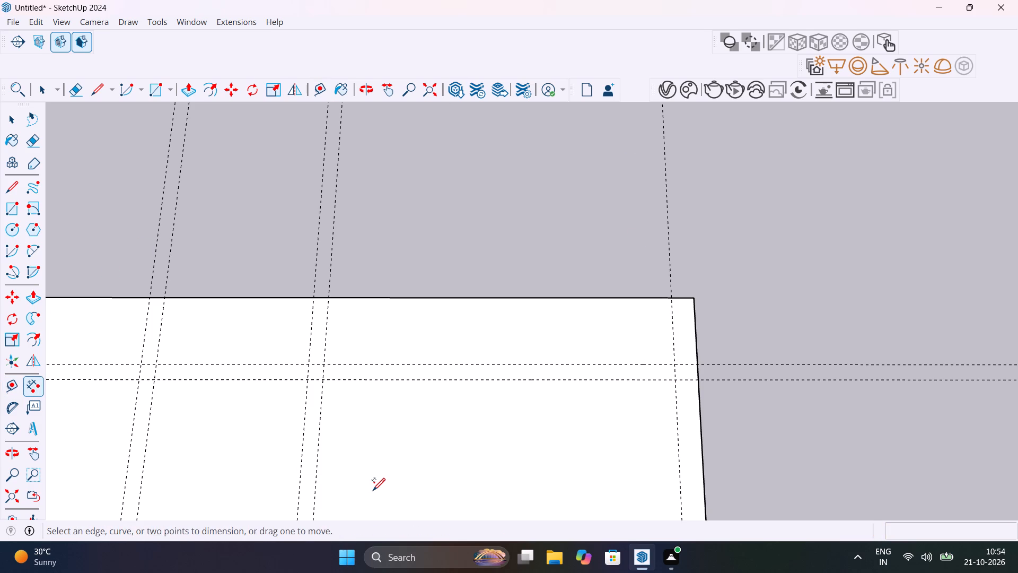
left_click(675, 365)
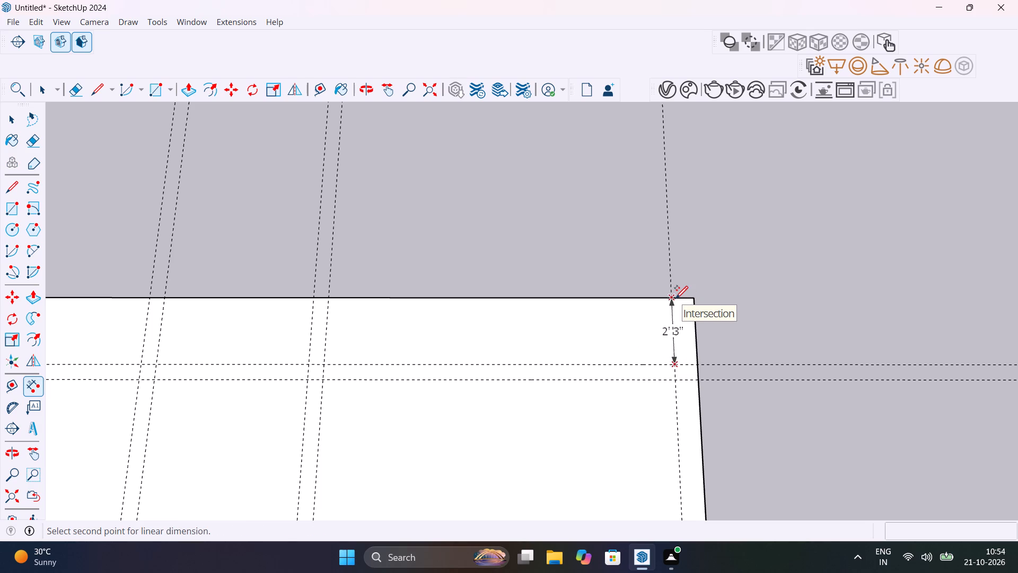
scroll(675, 297, "down", 6)
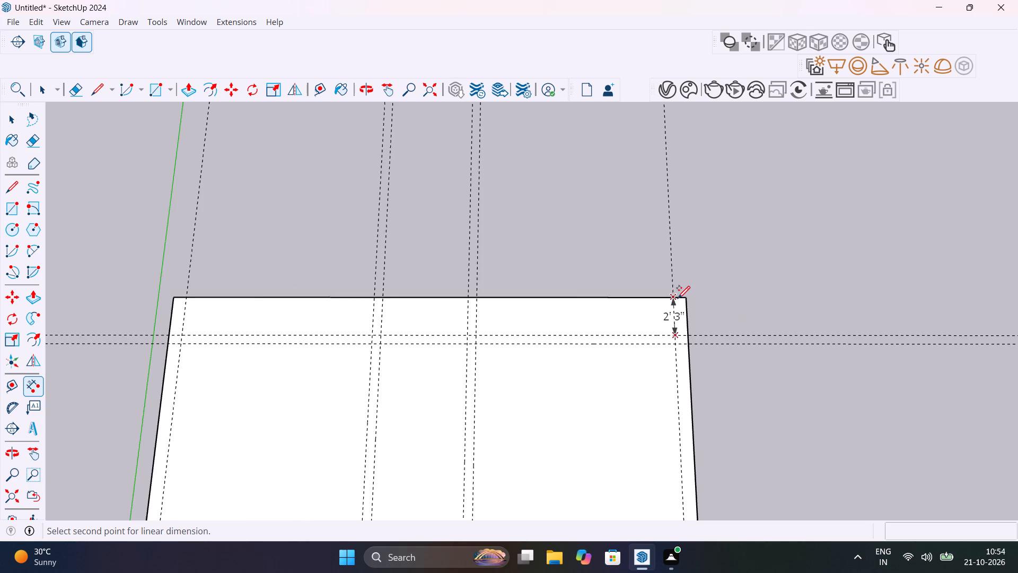
scroll(678, 298, "down", 6)
key("Escape")
key("space")
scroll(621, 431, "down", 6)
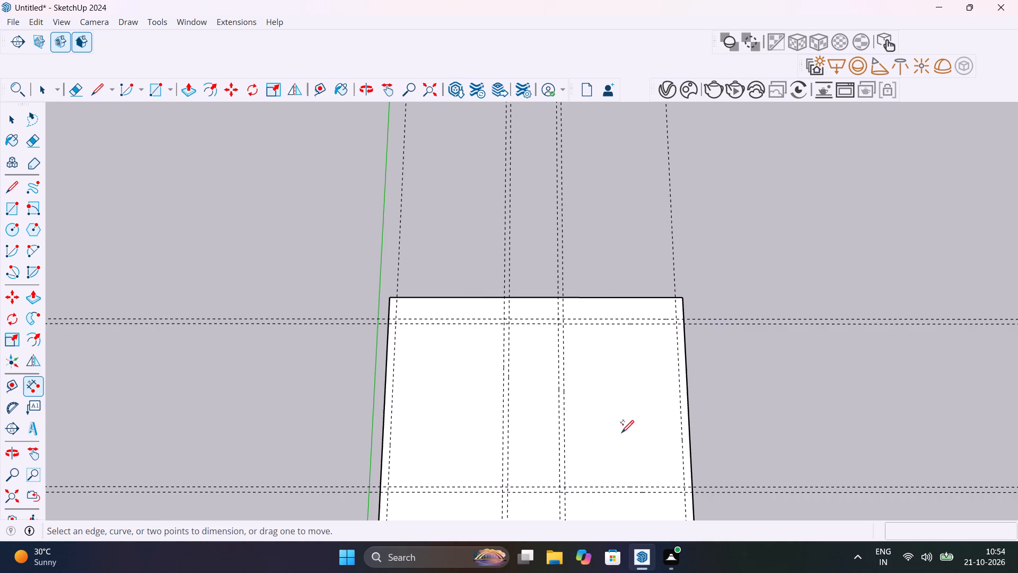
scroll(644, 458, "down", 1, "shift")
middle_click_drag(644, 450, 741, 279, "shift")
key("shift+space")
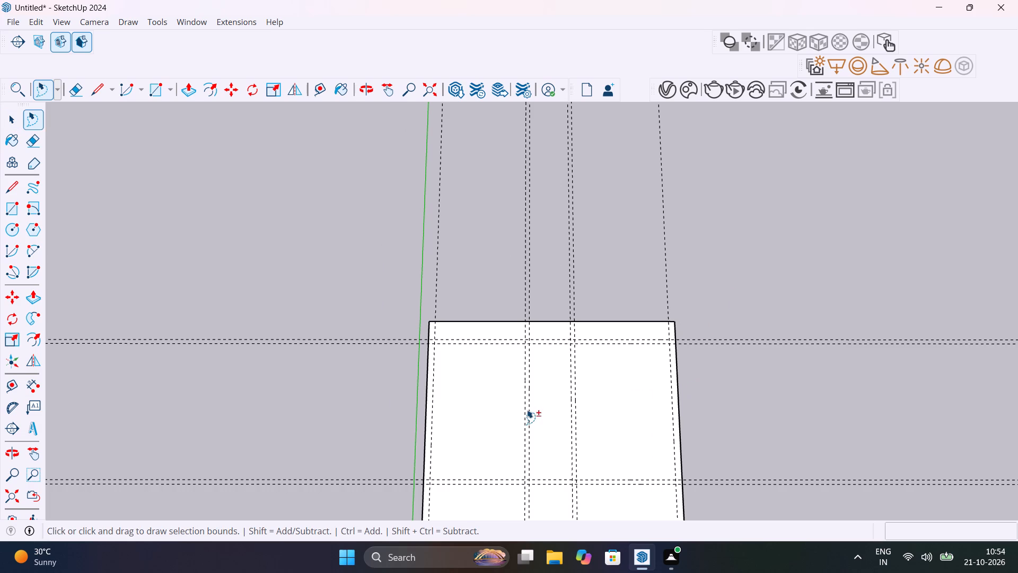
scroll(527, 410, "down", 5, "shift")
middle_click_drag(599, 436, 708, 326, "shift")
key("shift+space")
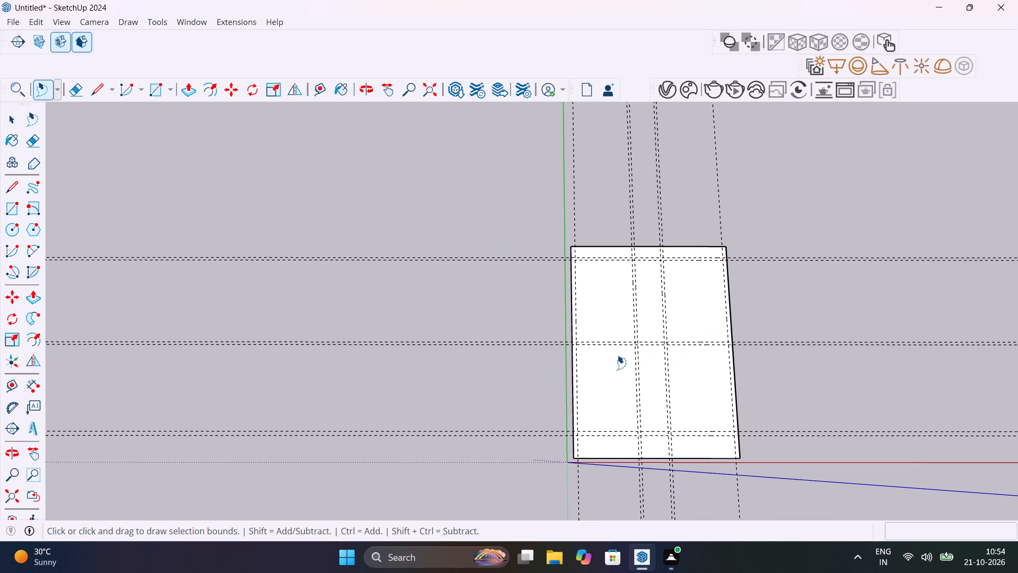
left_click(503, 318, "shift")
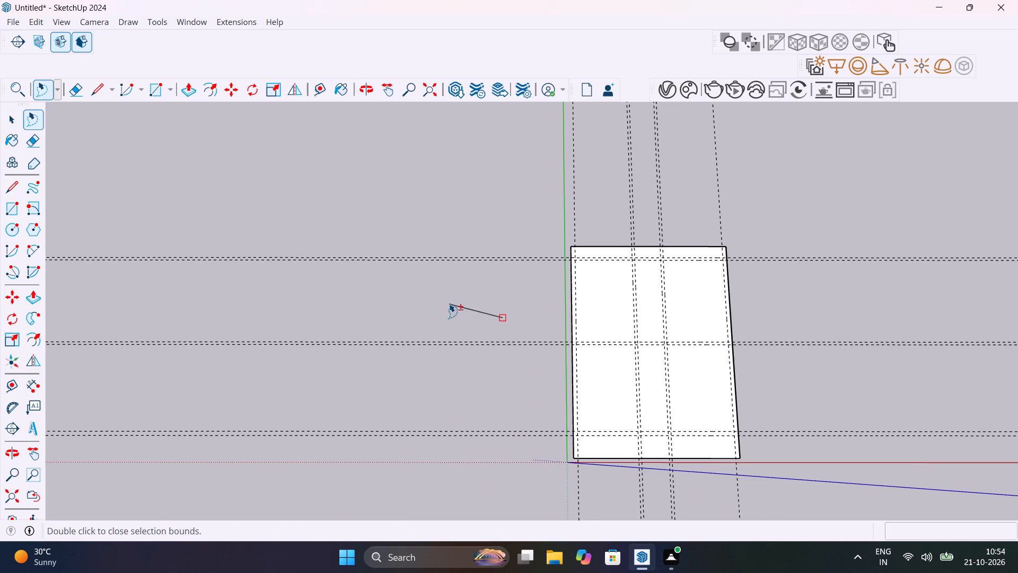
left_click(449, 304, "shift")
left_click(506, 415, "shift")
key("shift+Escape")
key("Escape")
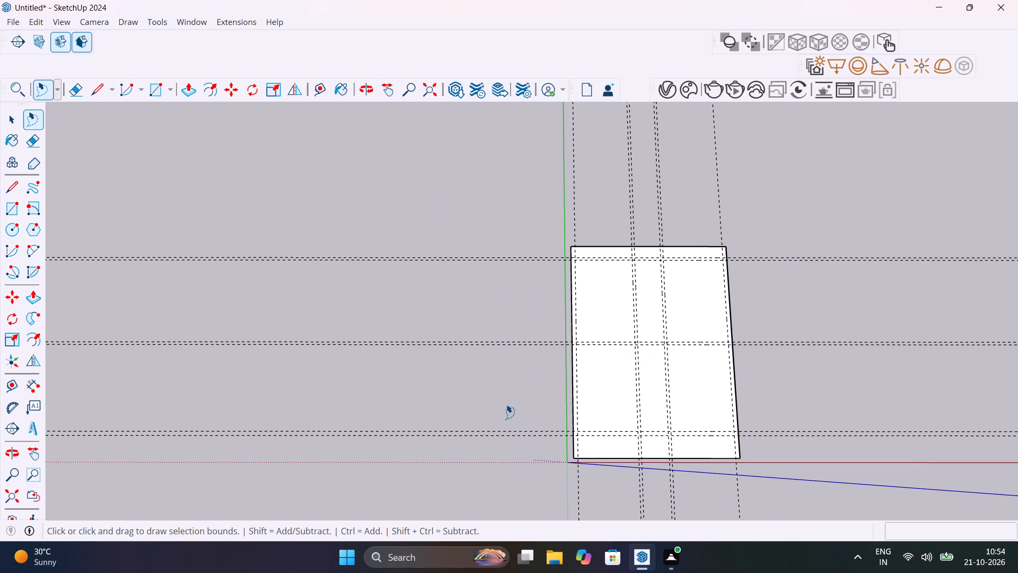
Delete the two crosswise guides nearest the slab's red-axis edge, the 4' guide and its 9" offset.
key("space")
middle_click_drag(724, 436, 716, 427)
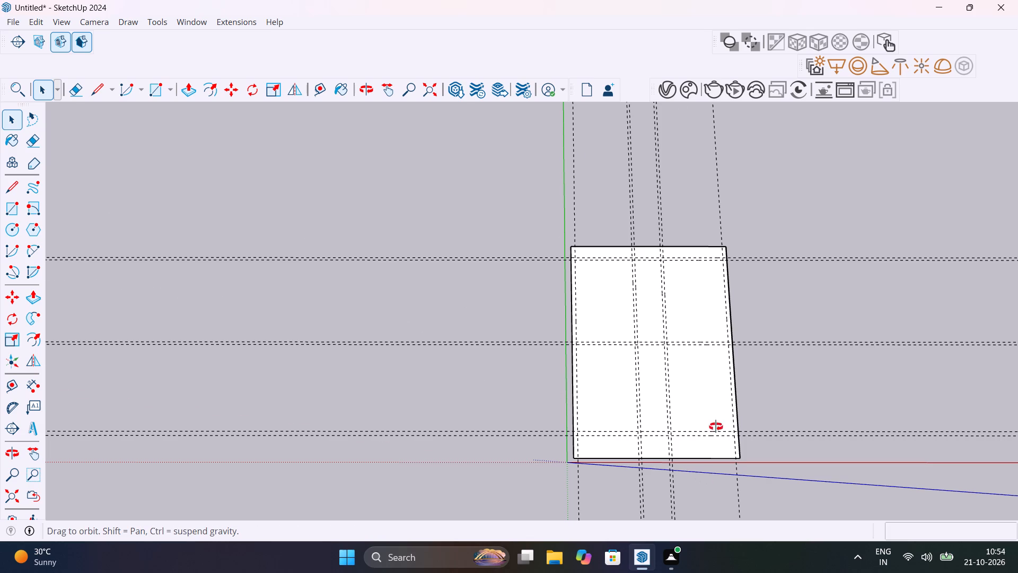
middle_click_drag(716, 427, 636, 279)
scroll(666, 314, "up", 8)
middle_click_drag(679, 343, 832, 572)
scroll(832, 572, "down", 1)
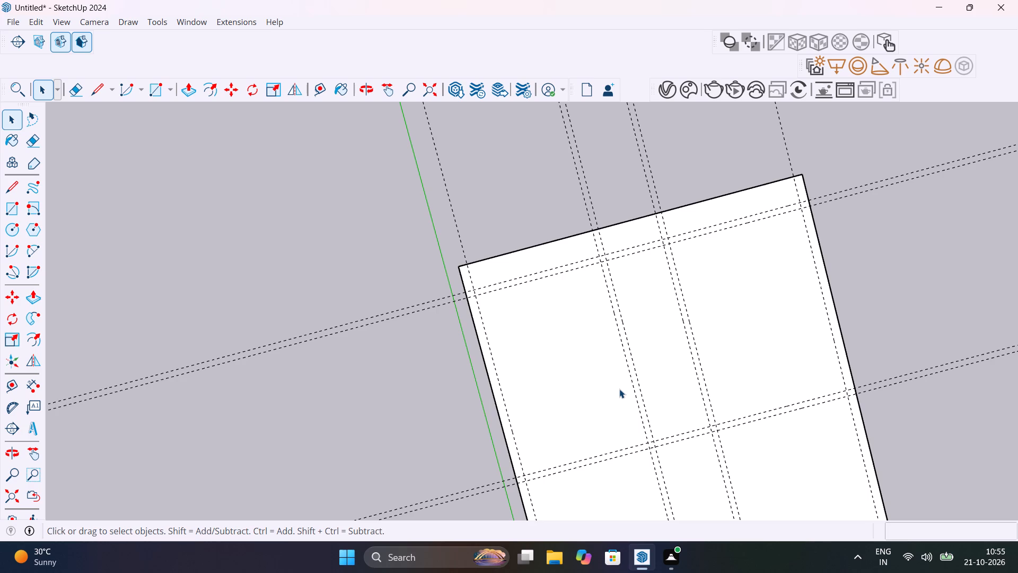
scroll(619, 389, "down", 13)
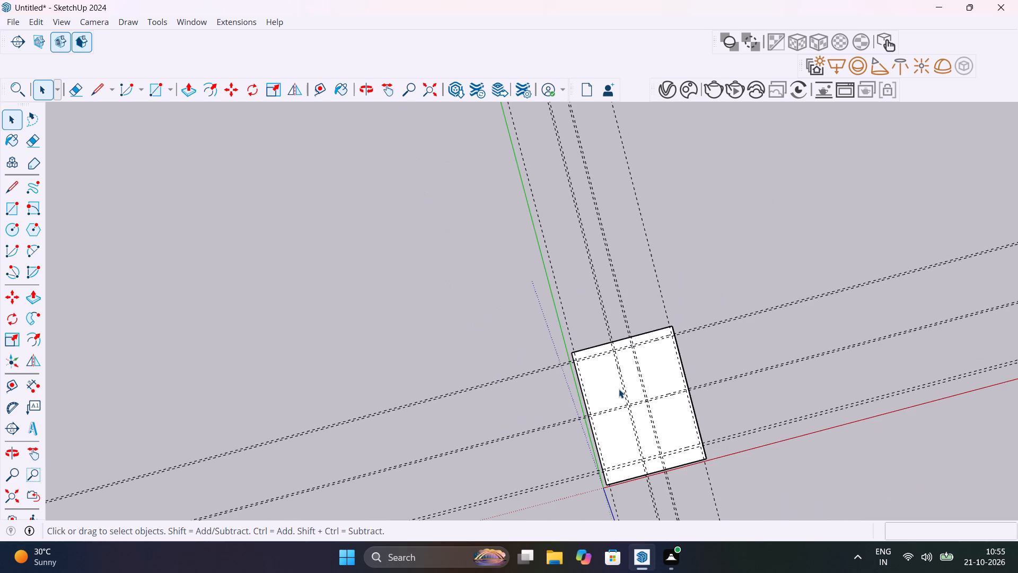
middle_click_drag(671, 458, 619, 285)
scroll(666, 375, "up", 12)
middle_click_drag(637, 356, 628, 335)
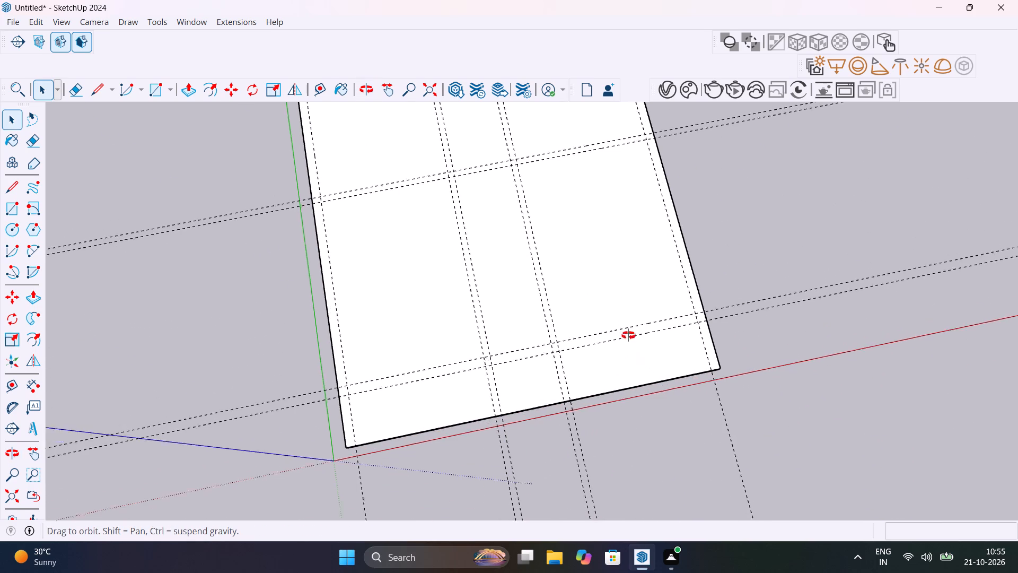
middle_click_drag(628, 335, 630, 286)
scroll(630, 286, "up", 1)
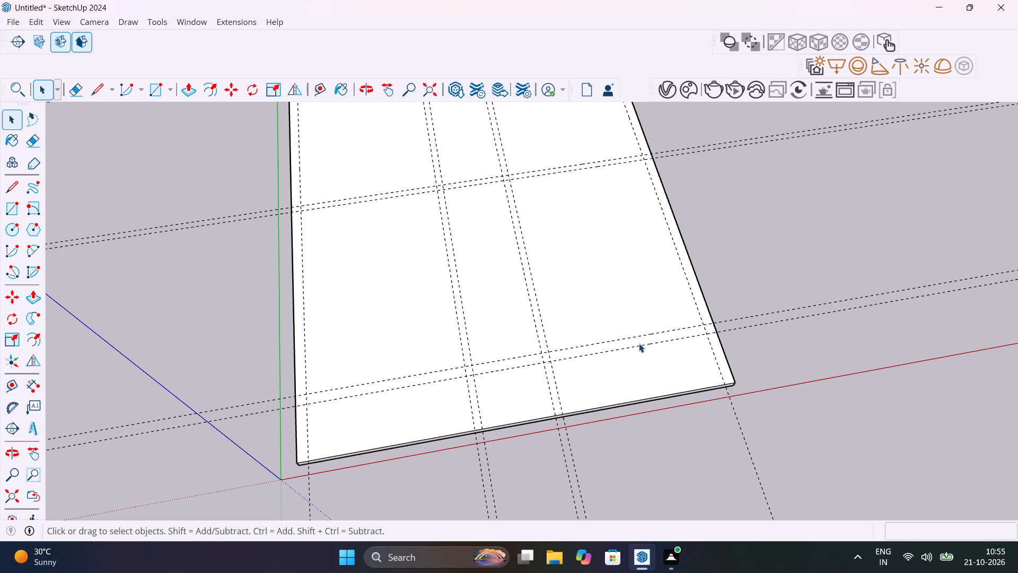
left_click(640, 345)
key("Delete")
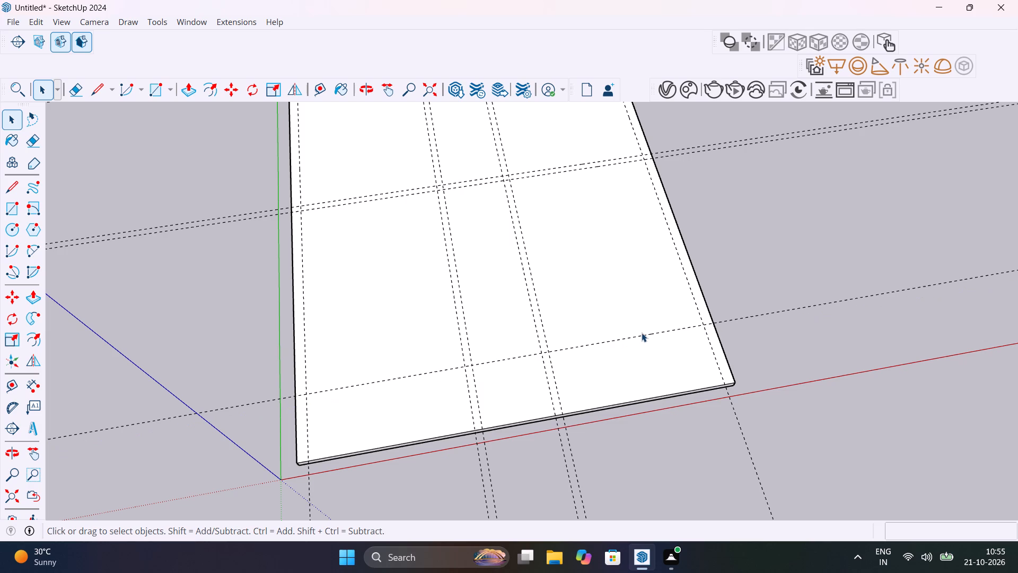
left_click(643, 335)
key("Delete")
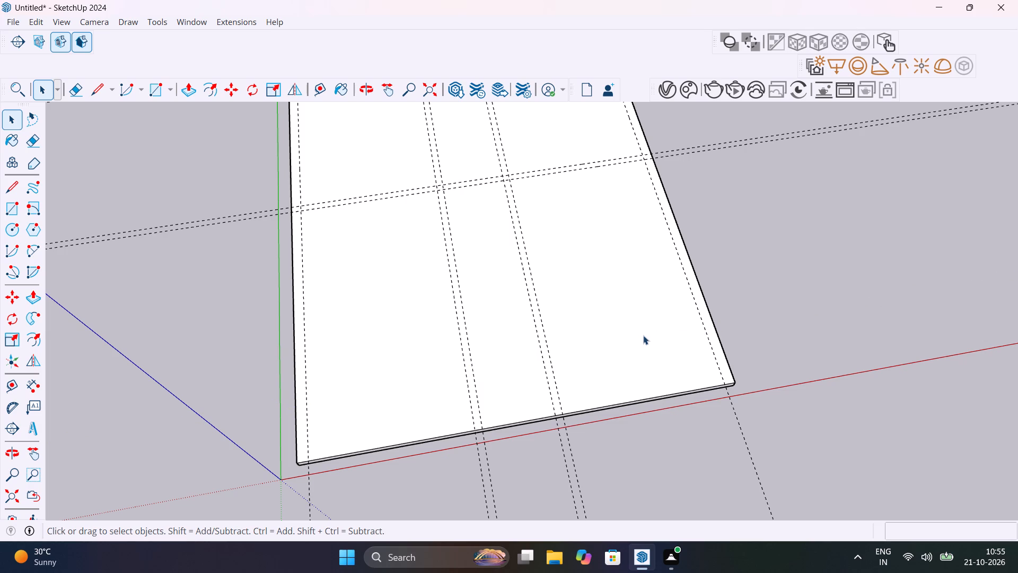
Place a lengthwise guide 14' inside the slab's 40' edge that lies away from the green axis.
key("t")
left_click(724, 350)
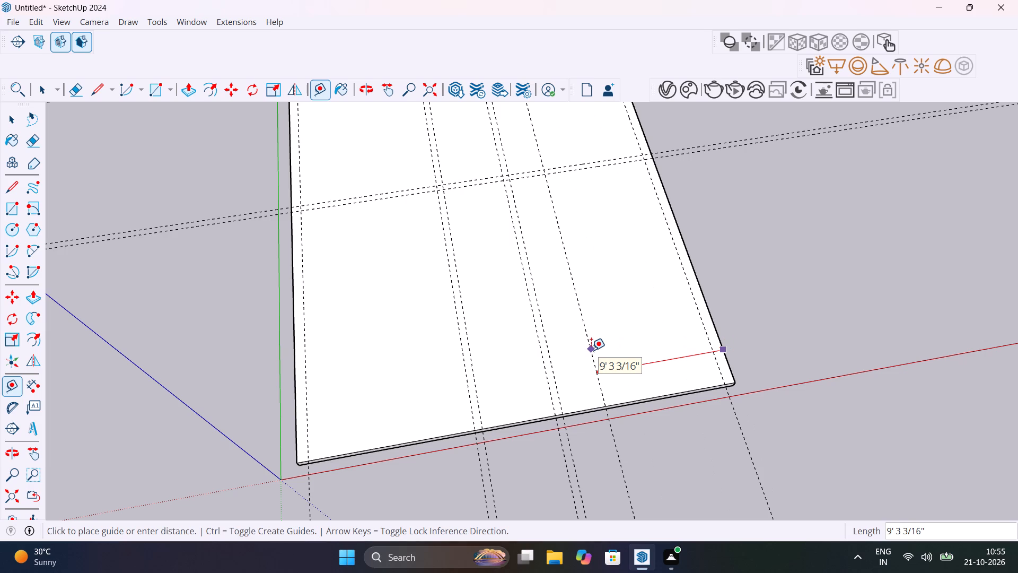
type("14'")
key("Return")
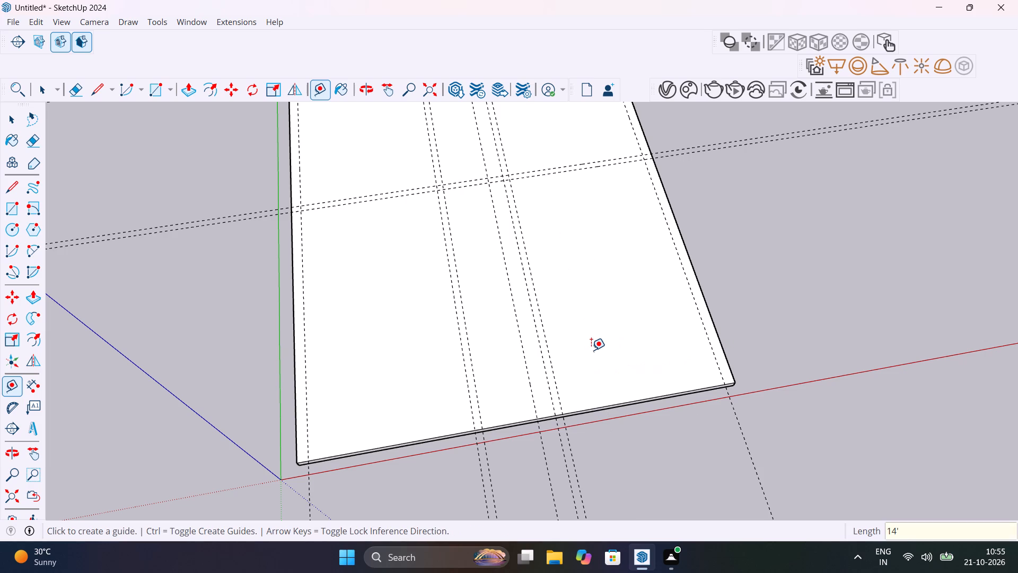
Delete the pair of older lengthwise guides just beside the new 14' guide, on the side away from the green axis.
key("space")
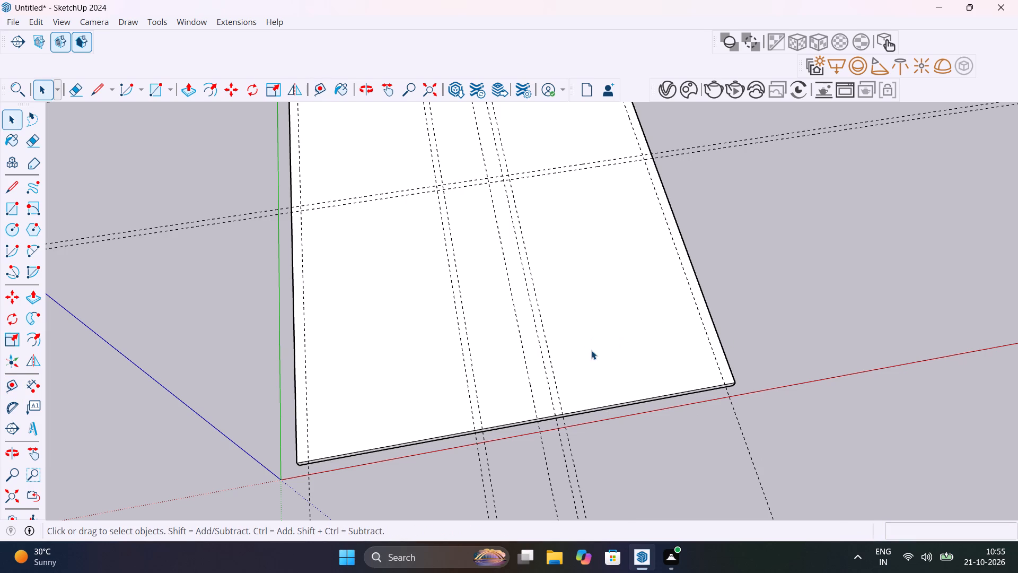
left_click(557, 394)
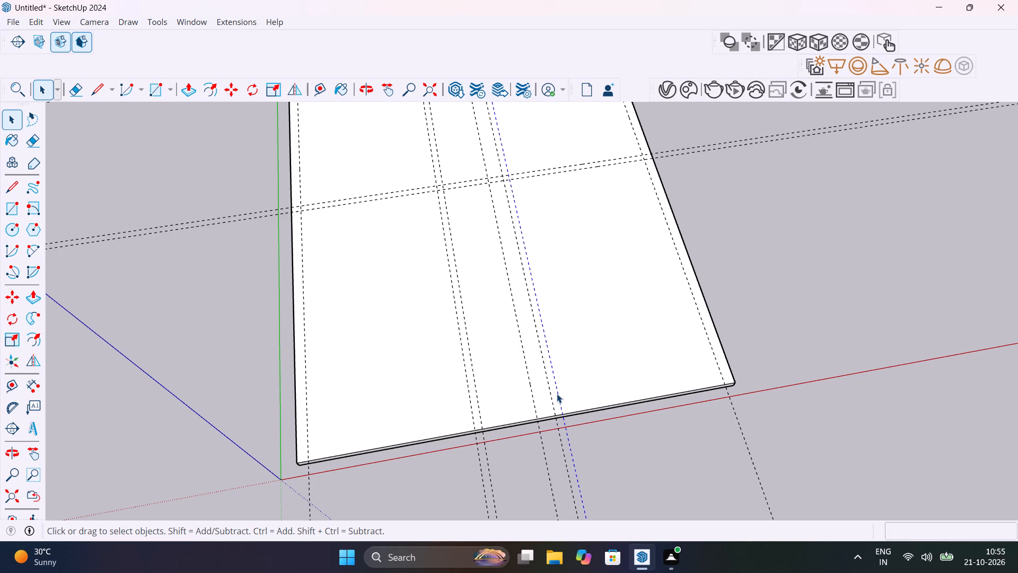
key("Delete")
left_click(554, 407)
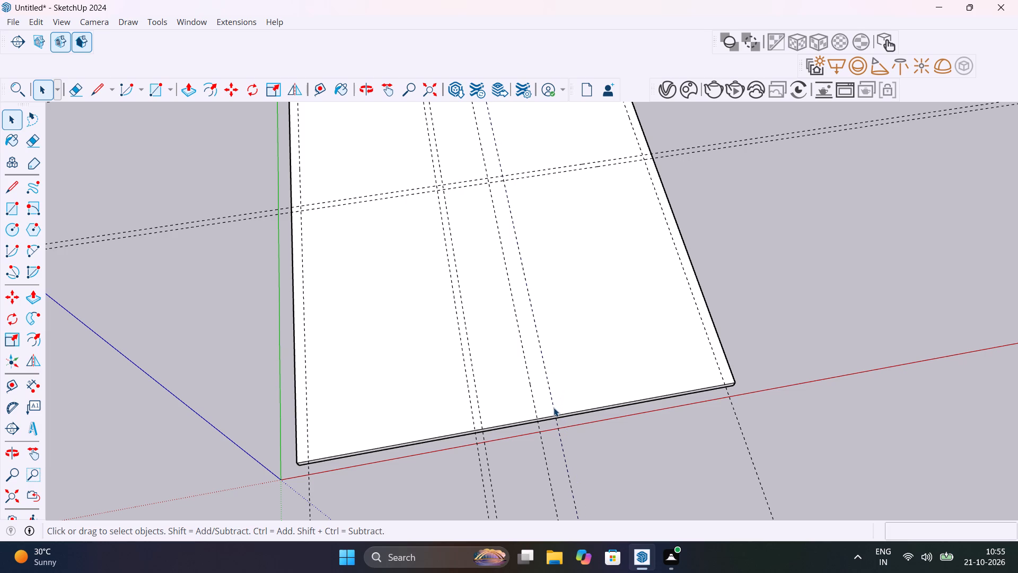
key("Delete")
Offset a second guide 9" from the 14' lengthwise guide, on the side toward the green axis.
key("t")
left_click(531, 383)
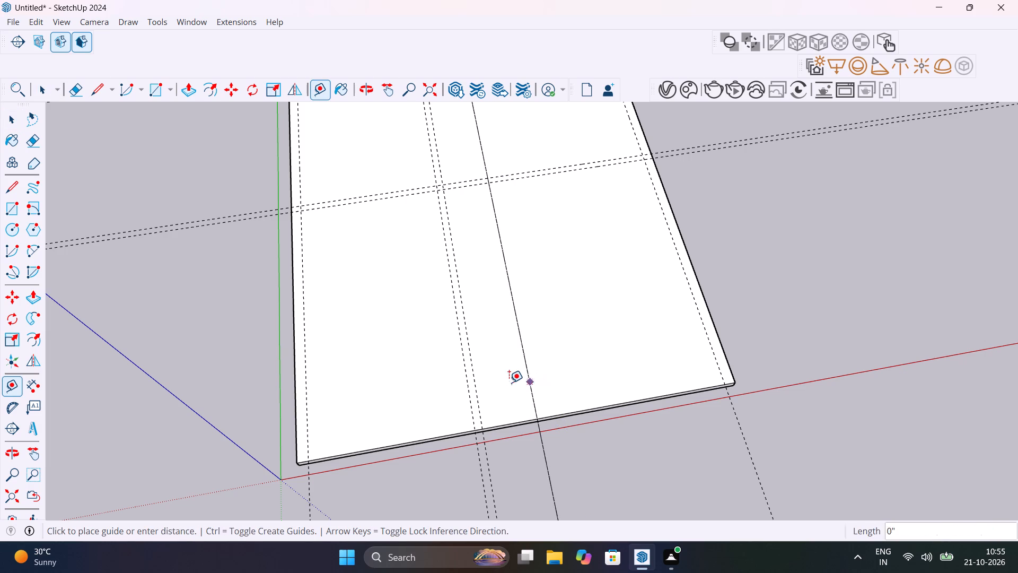
key("9")
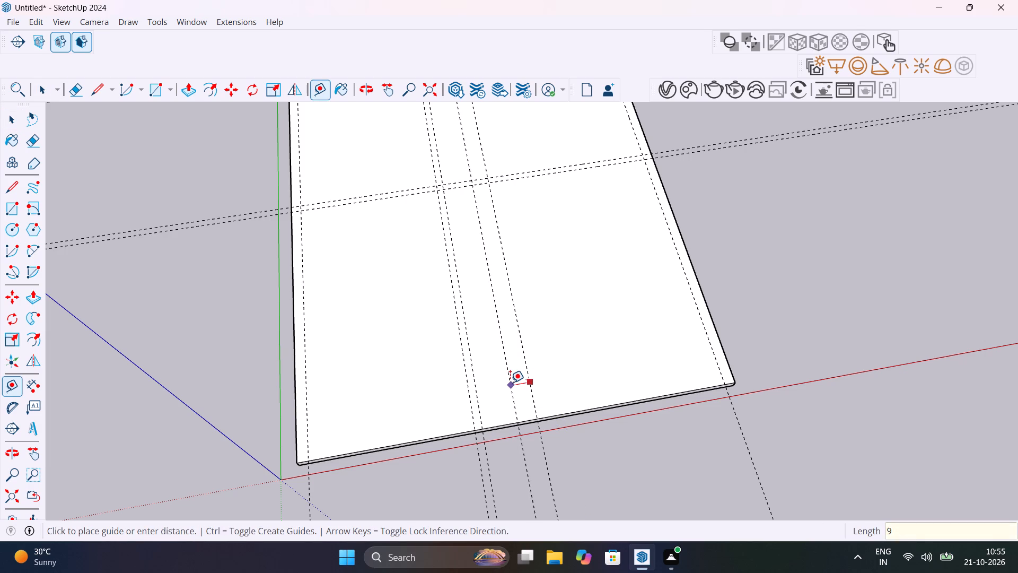
key("shift+quotedbl")
key("Return")
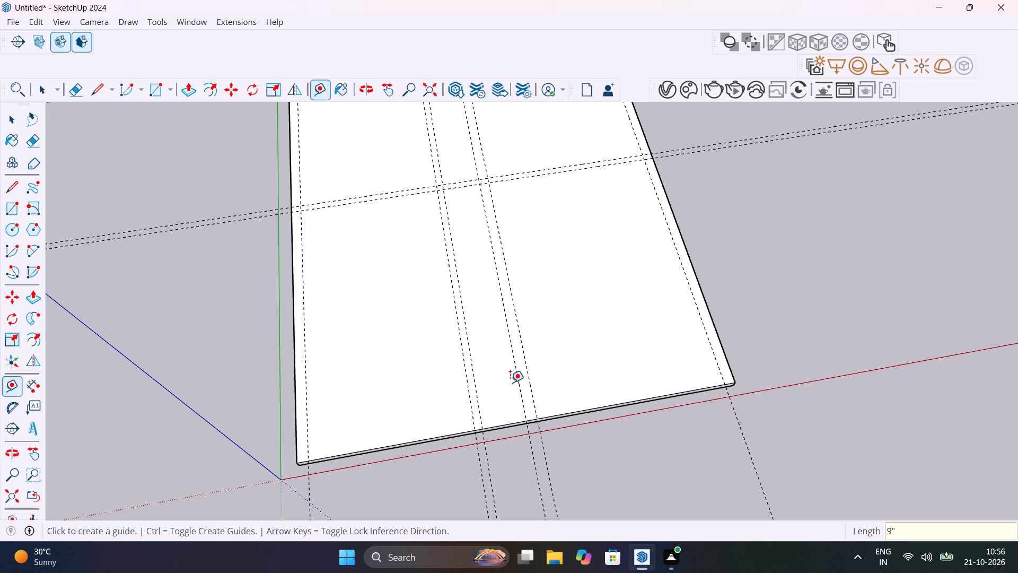
key("space")
Delete the pair of older lengthwise guides lying just beside the new 9" pair, on the green-axis side.
key("e")
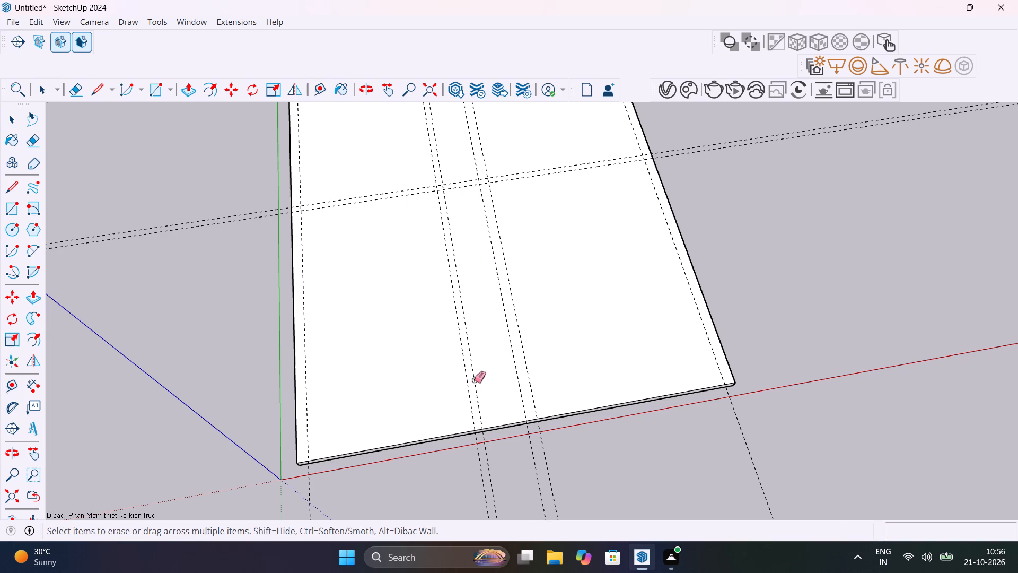
left_click_drag(474, 379, 464, 388)
key("space")
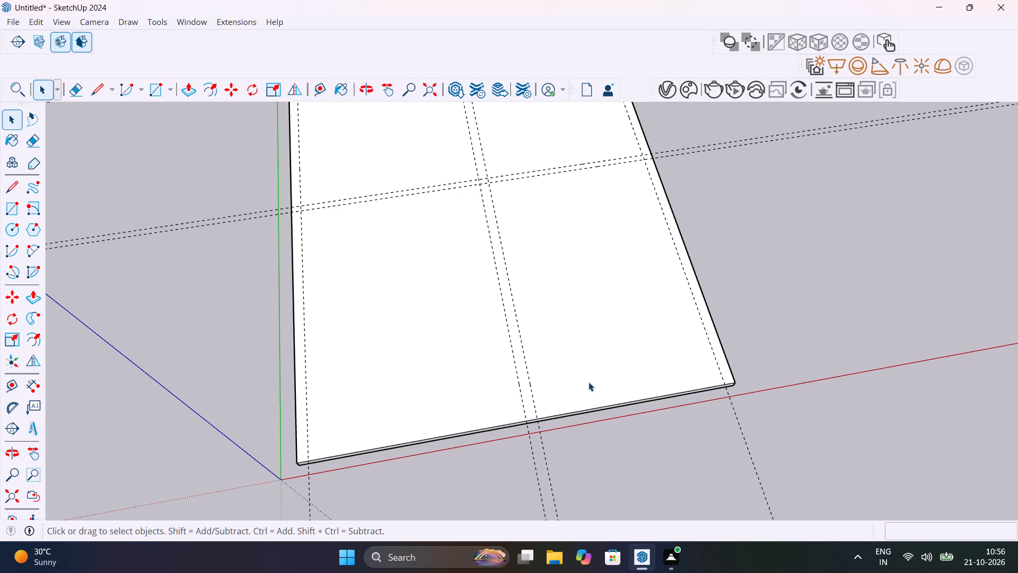
Place a crosswise guide 4' inside the slab's 30' edge along the red axis.
middle_click_drag(590, 380, 502, 363)
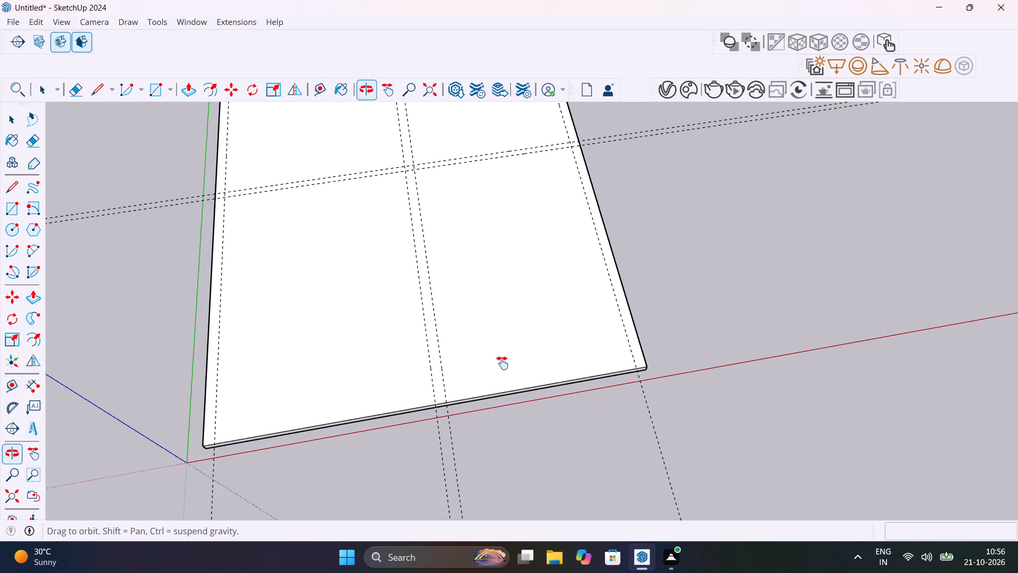
middle_click_drag(502, 363, 442, 406)
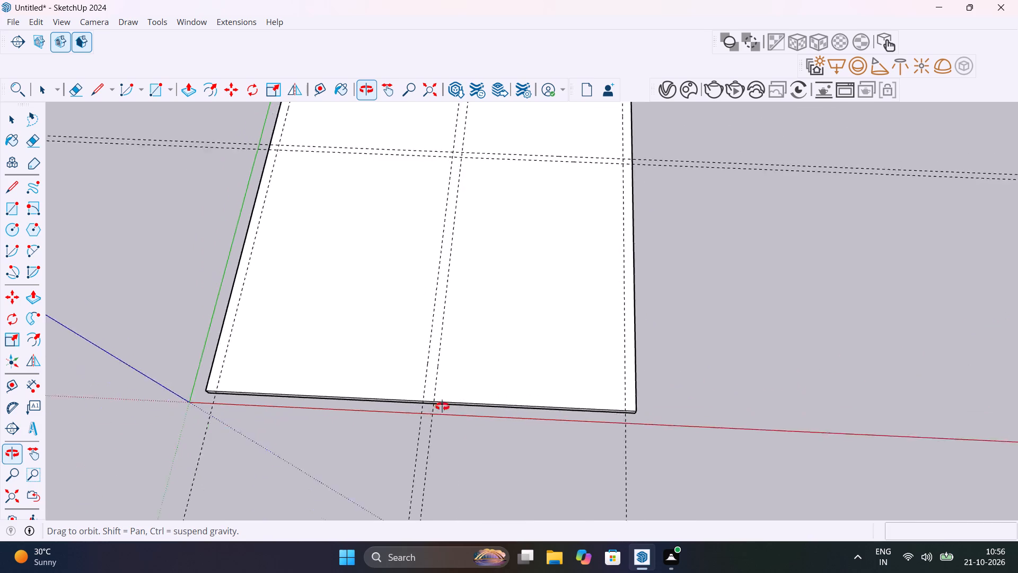
middle_click_drag(442, 406, 388, 411)
key("t")
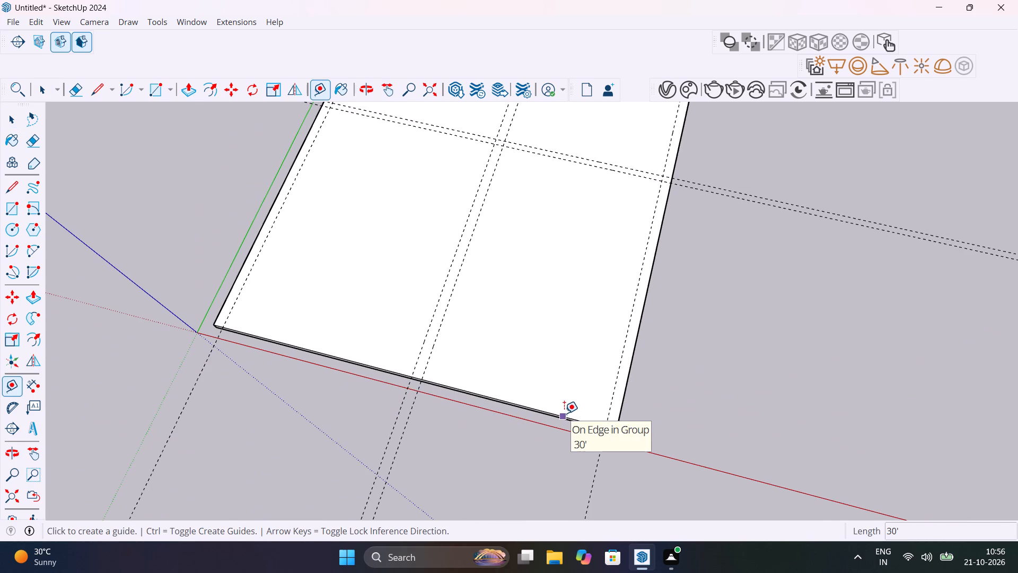
left_click(564, 413)
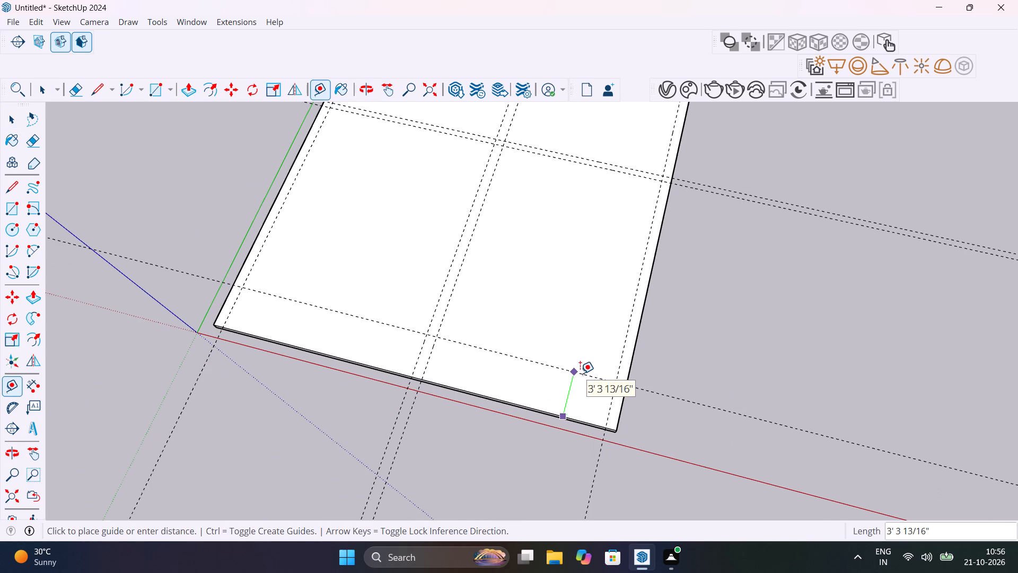
type("4'")
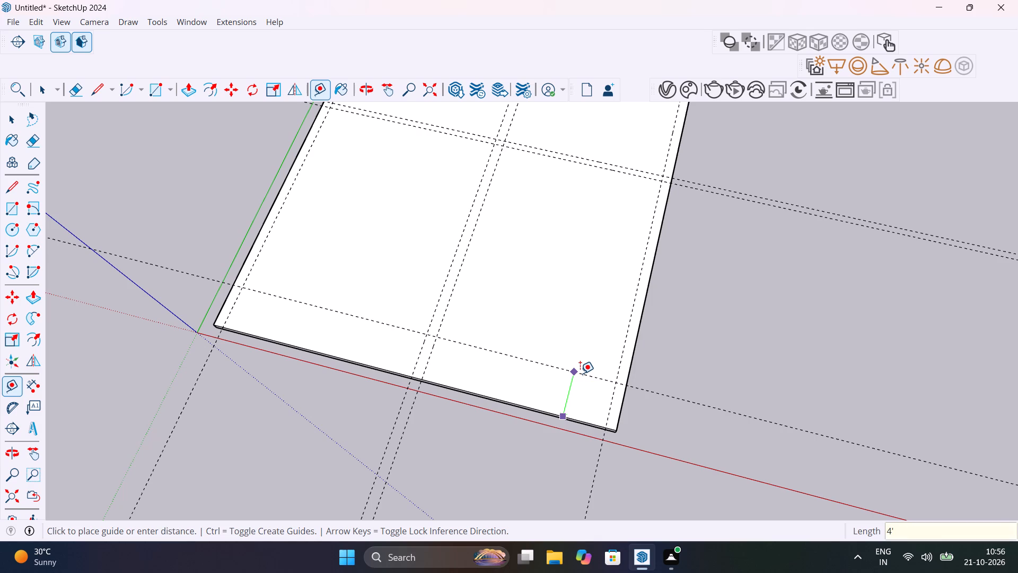
key("Return")
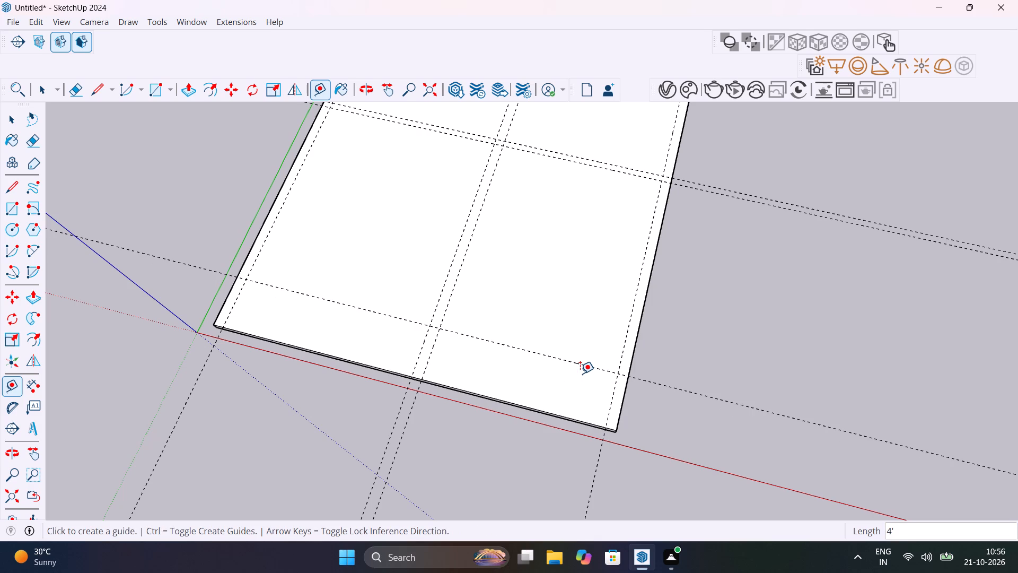
Offset a second crosswise guide 9" from the 4' guide, on the side away from the red axis.
left_click(592, 364)
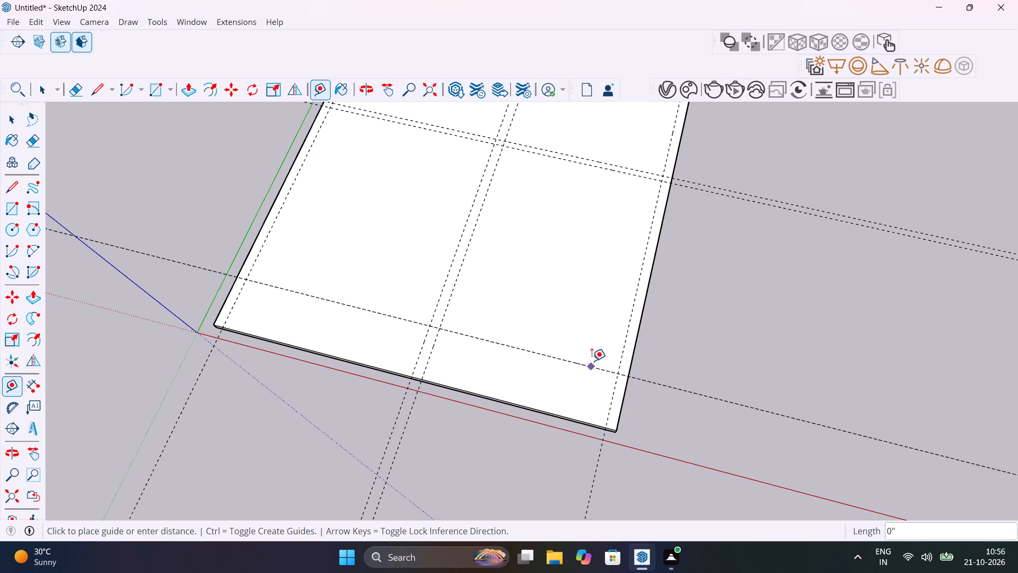
type("9\"")
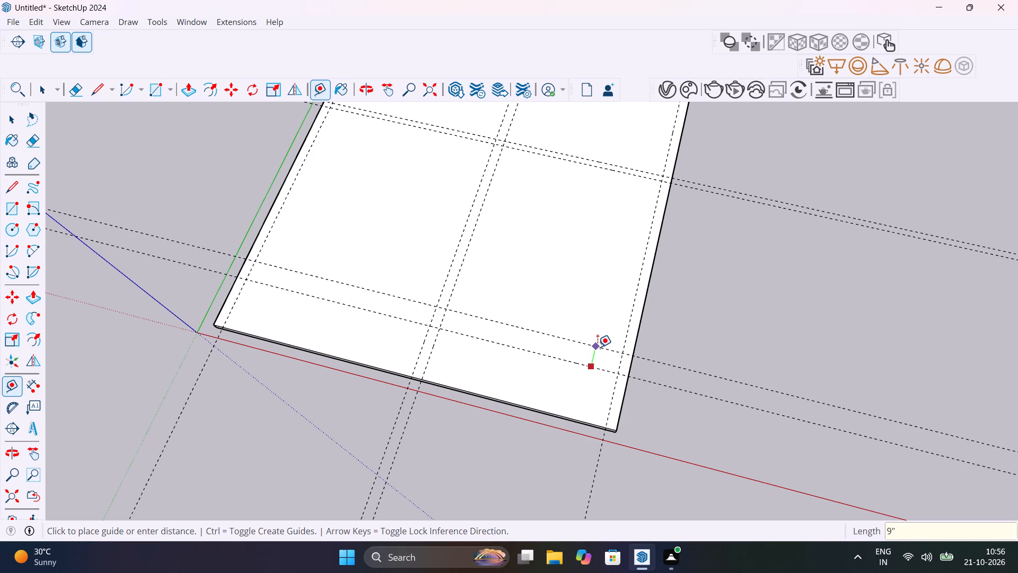
key("Return")
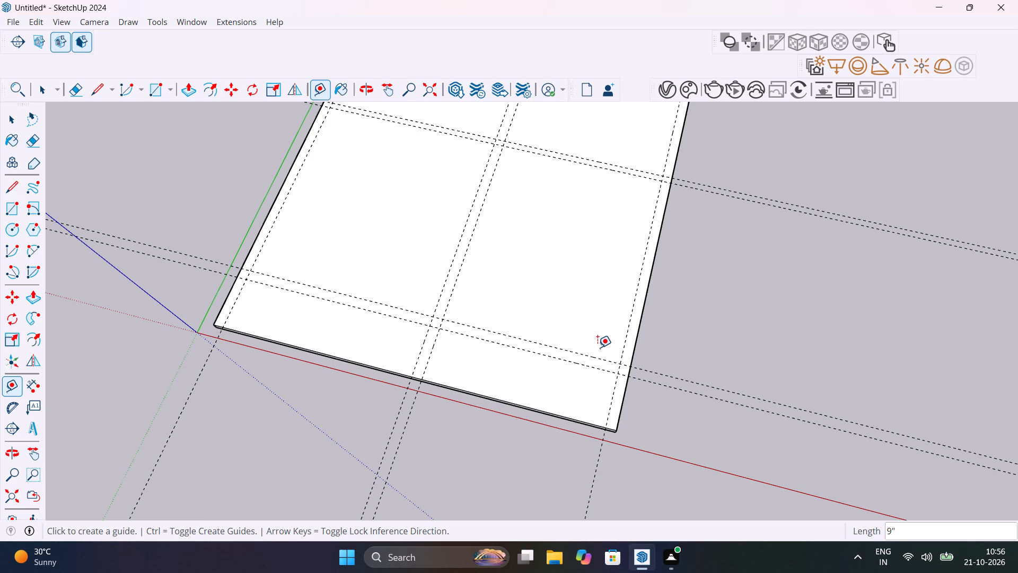
Place a crosswise guide 30' from the 4' guide, toward the slab's far 30' edge.
scroll(653, 372, "down", 4)
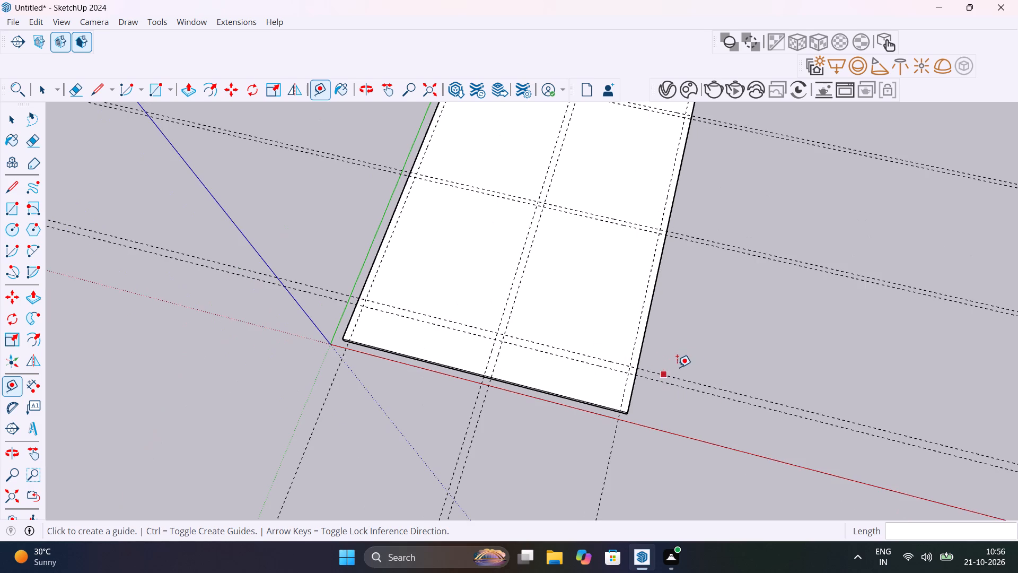
middle_click_drag(685, 362, 410, 435)
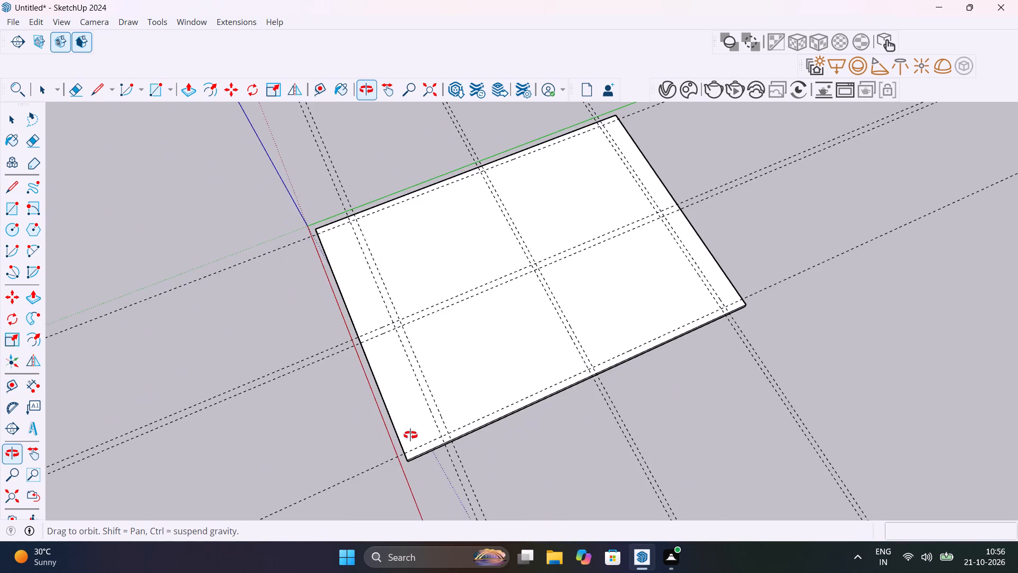
middle_click_drag(410, 435, 474, 361)
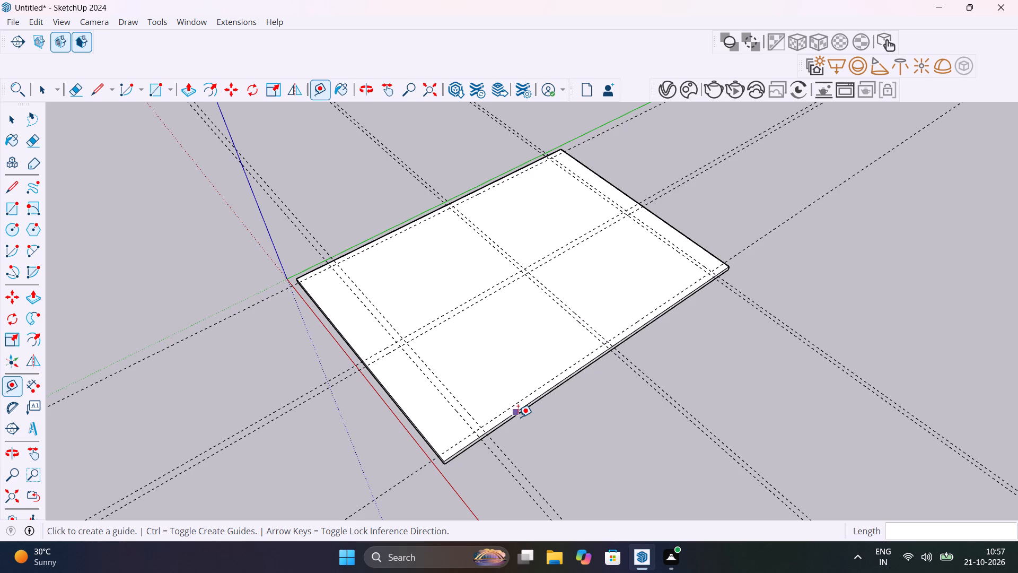
scroll(484, 437, "up", 10)
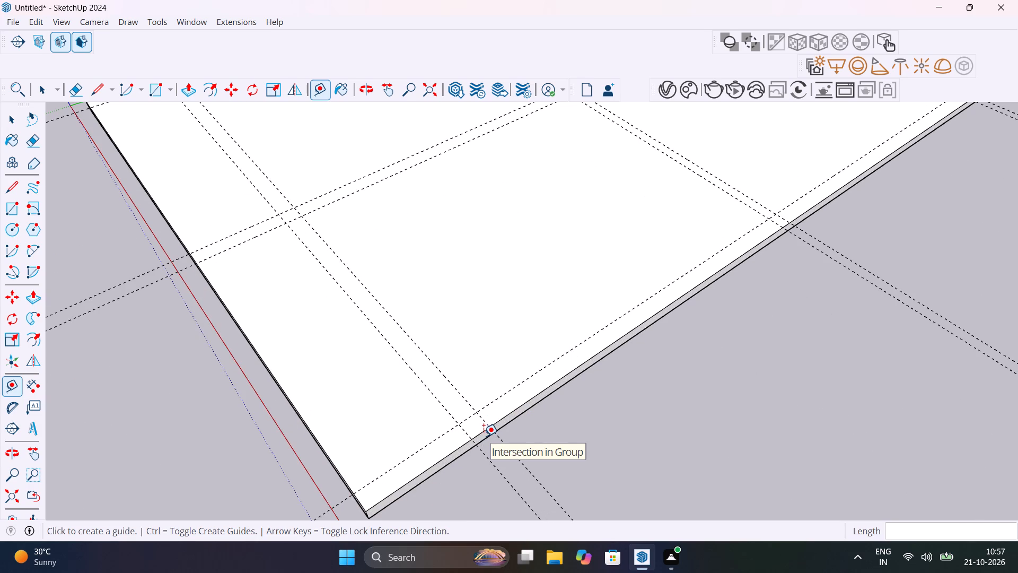
left_click(486, 457)
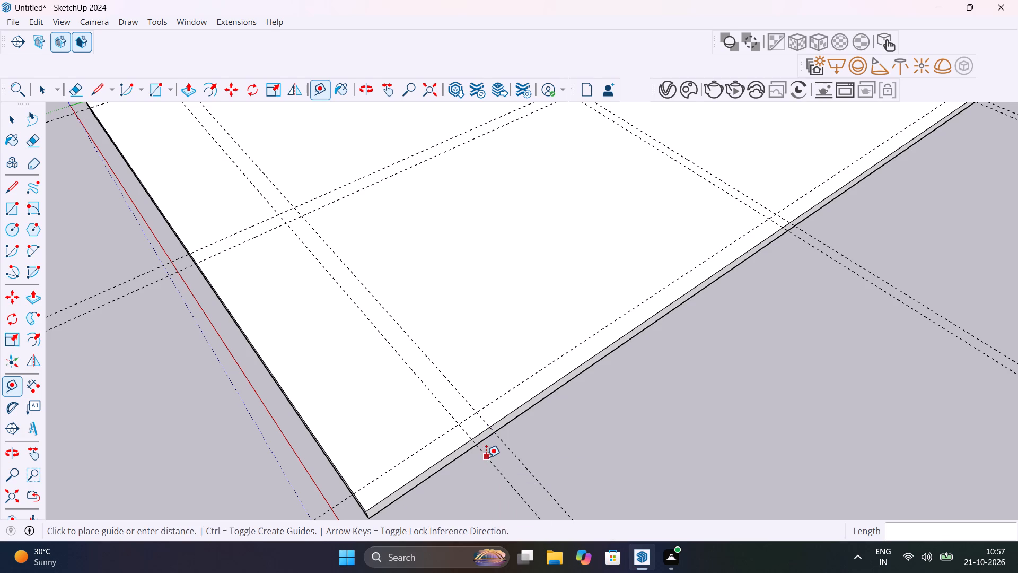
scroll(520, 440, "down", 13)
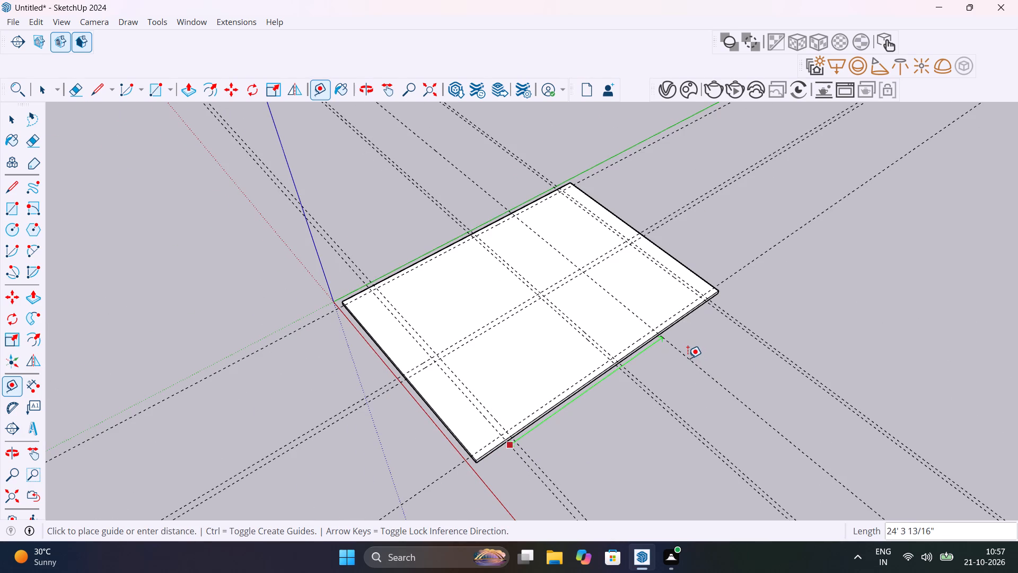
type("30'")
key("Return")
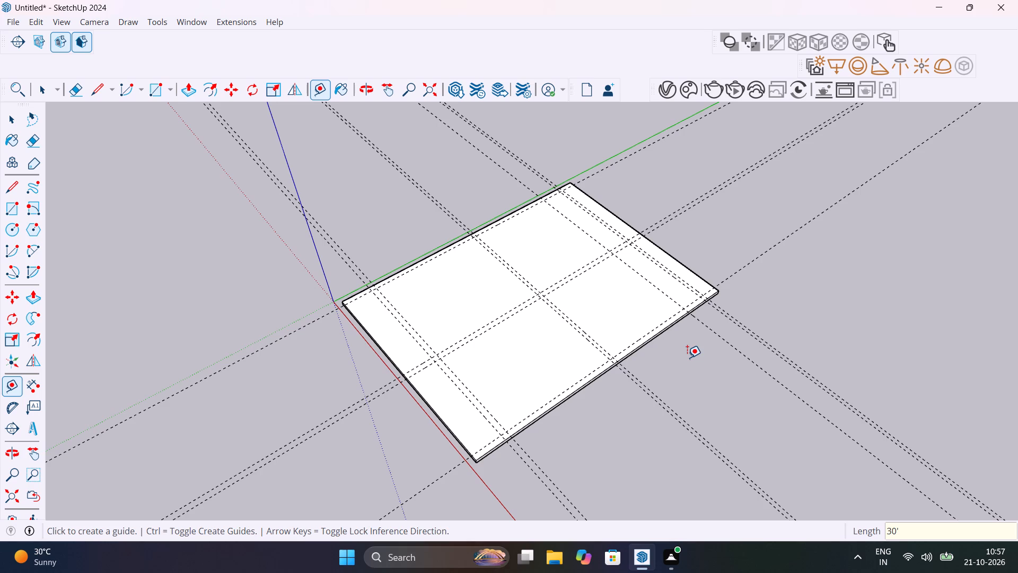
key("space")
Delete the pair of older crosswise guides between the new 30' guide and the slab's far 30' edge.
scroll(726, 325, "up", 9)
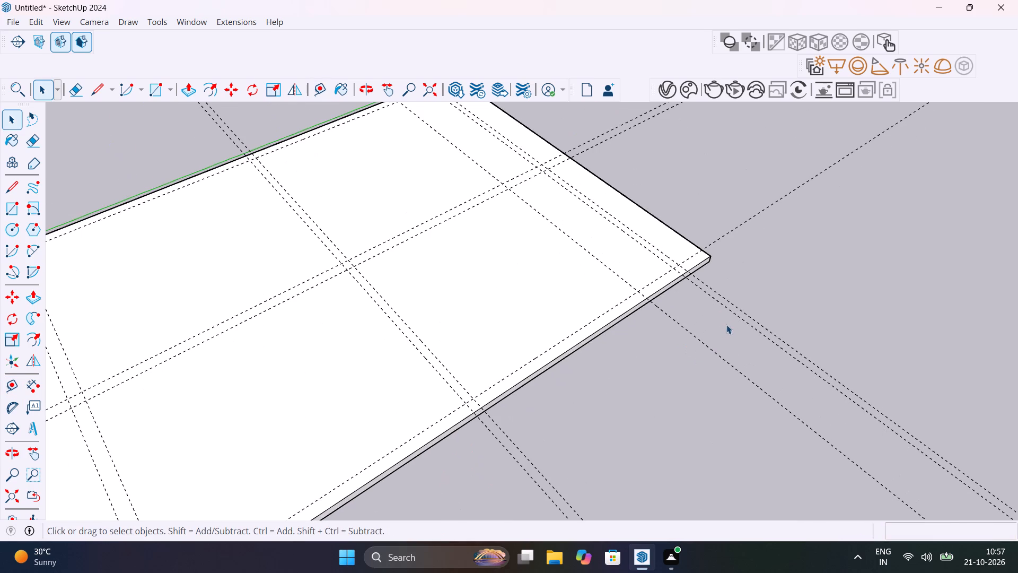
key("e")
left_click_drag(726, 325, 788, 288)
key("space")
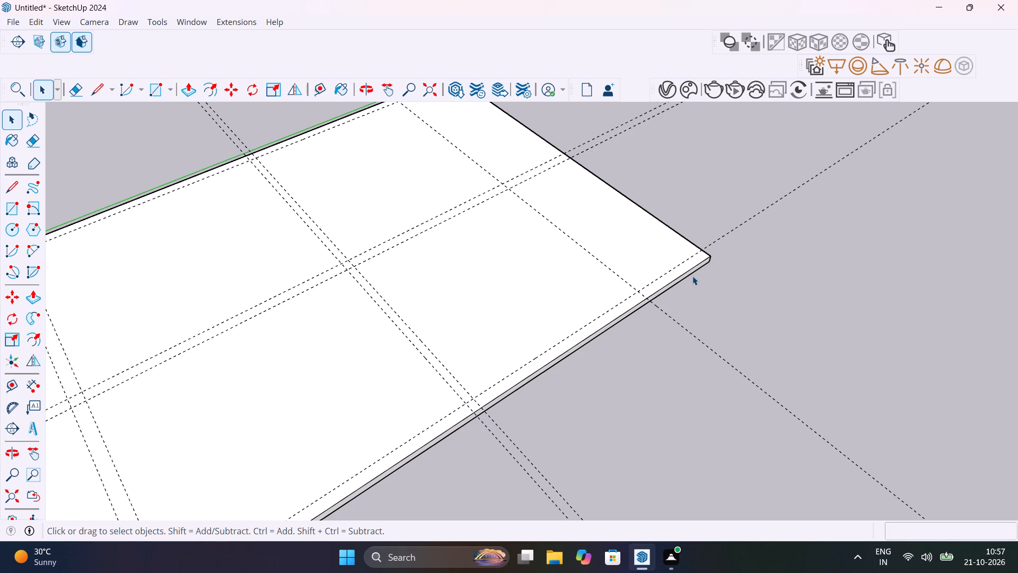
Delete the pair of crosswise guides running across the middle of the slab.
scroll(636, 267, "up", 5)
scroll(645, 279, "down", 7)
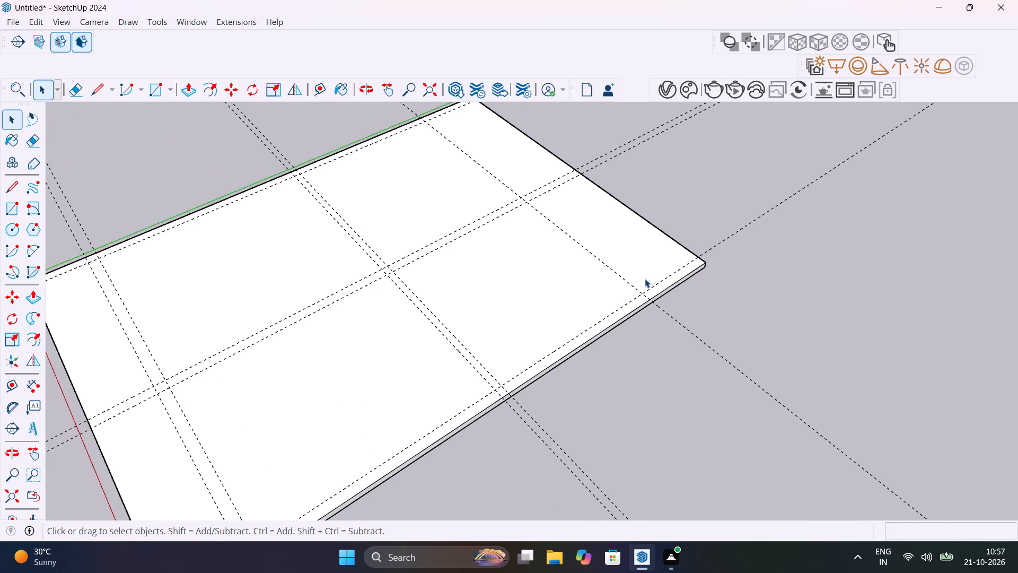
scroll(645, 279, "down", 4)
middle_click_drag(653, 300, 671, 393)
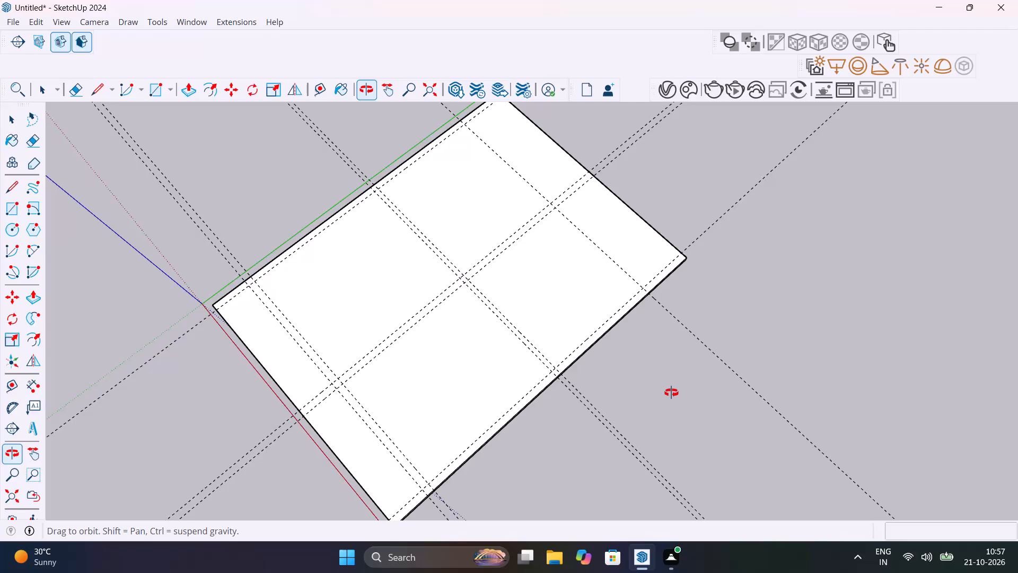
middle_click_drag(671, 393, 788, 285)
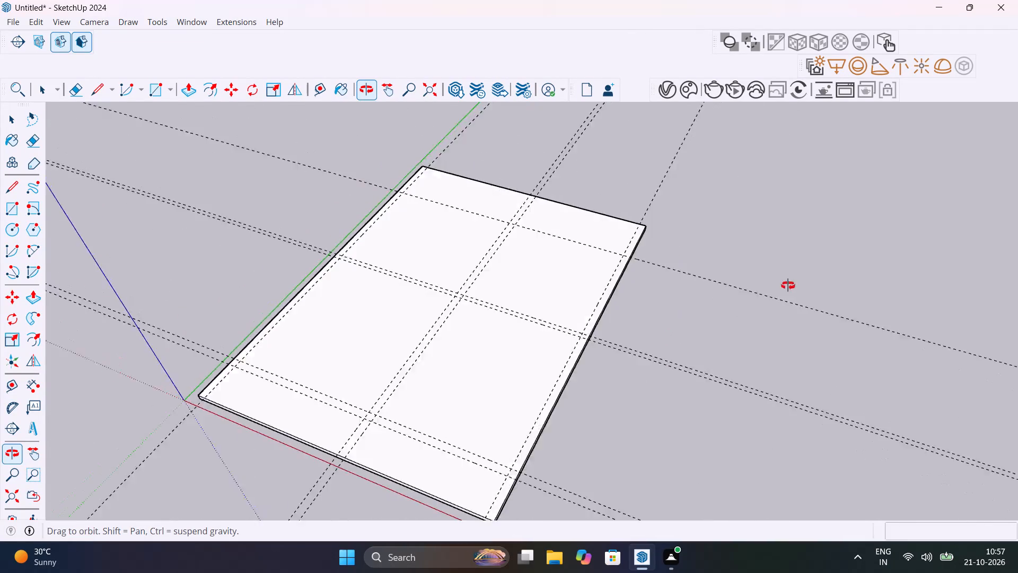
middle_click_drag(788, 285, 710, 347)
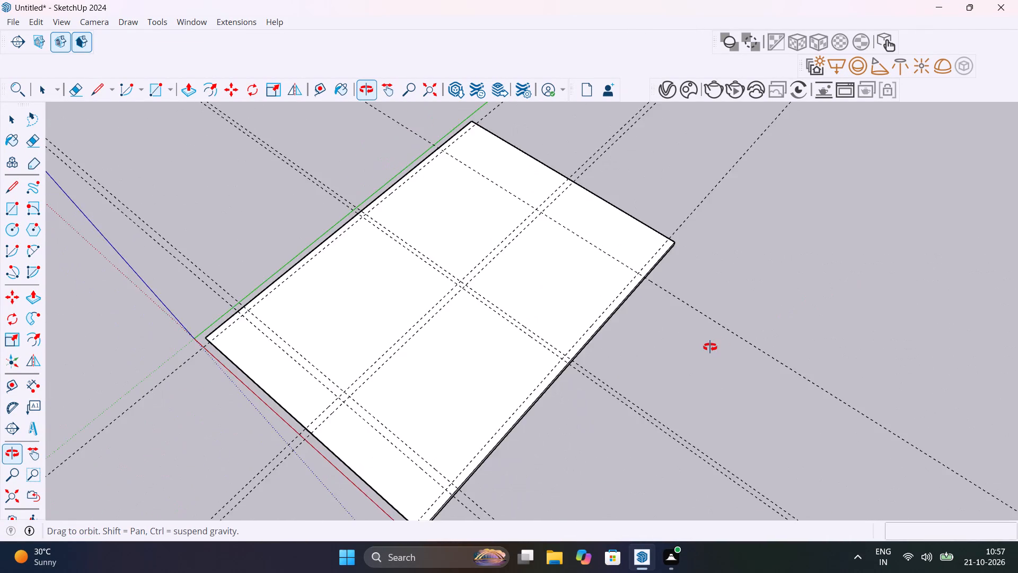
middle_click_drag(710, 347, 684, 368)
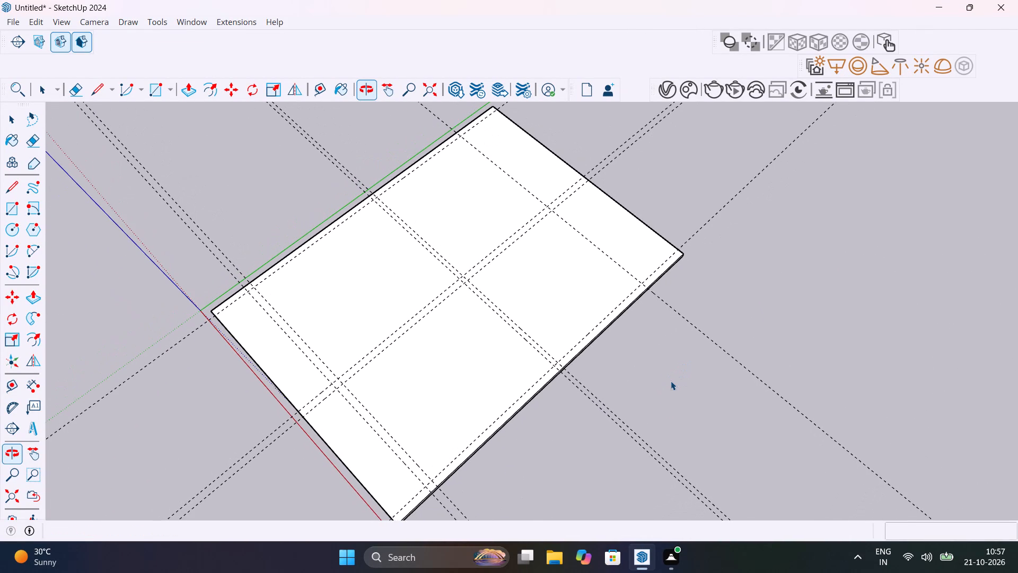
key("e")
left_click_drag(669, 384, 621, 475)
key("space")
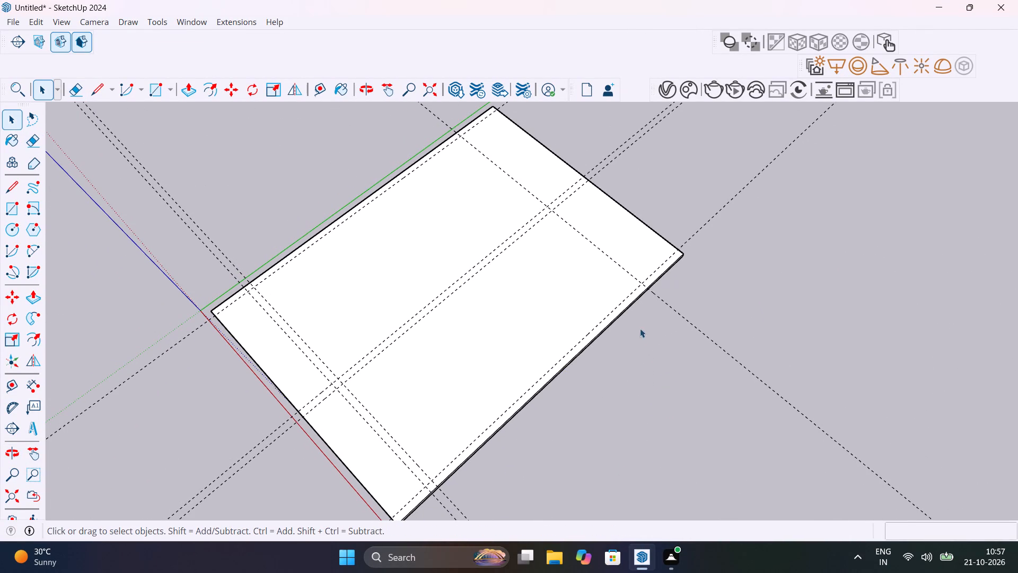
Offset a second crosswise guide 9" from the 30' guide, toward the slab's far 30' edge.
scroll(637, 282, "up", 7)
key("t")
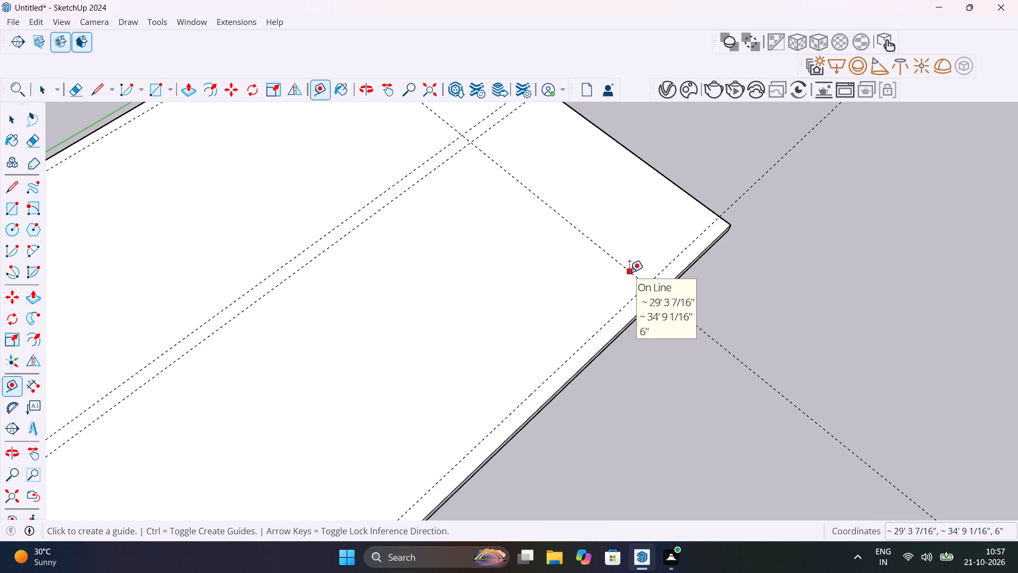
left_click(629, 272)
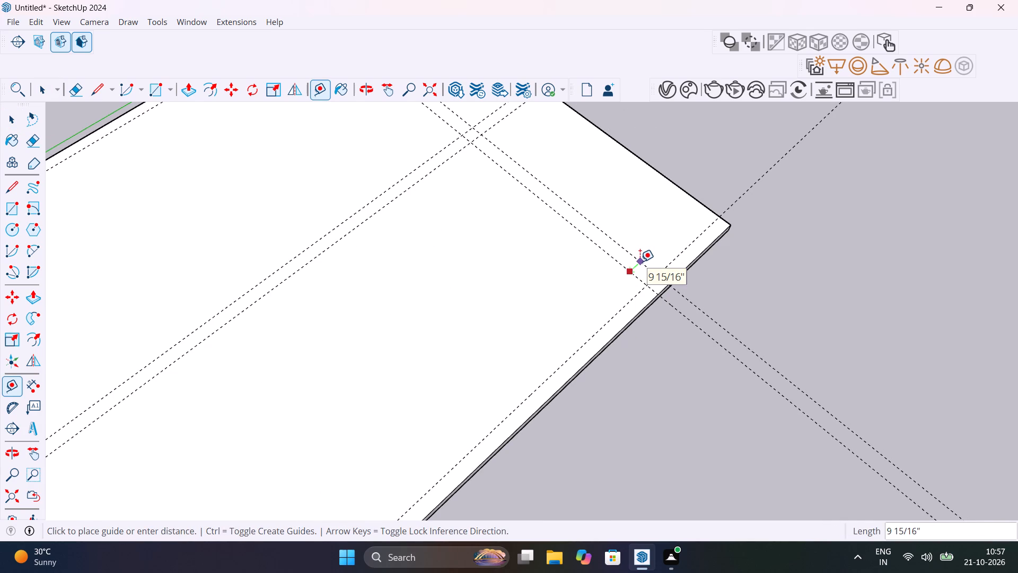
key("9")
key("shift+quotedbl")
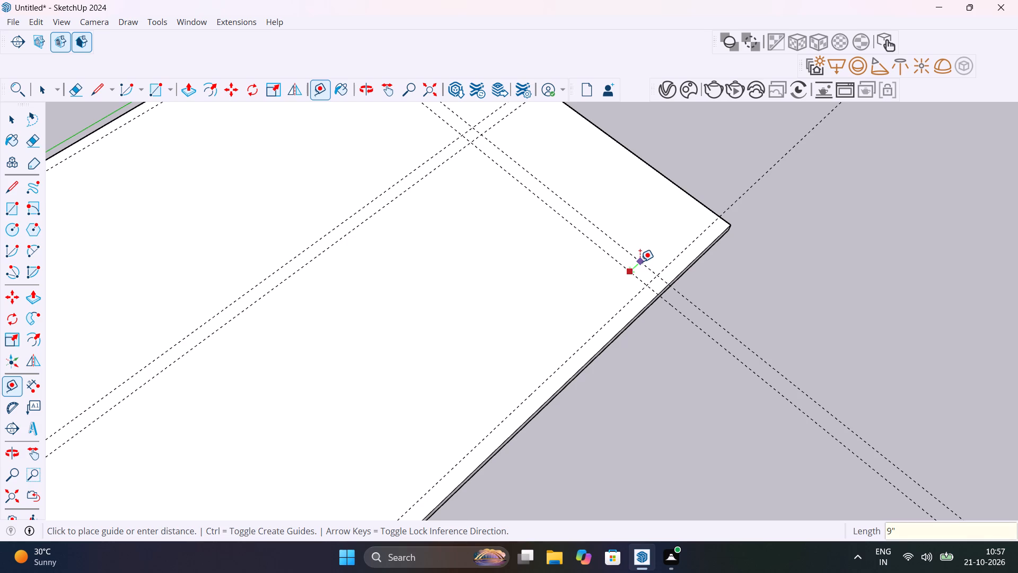
key("Return")
key("space")
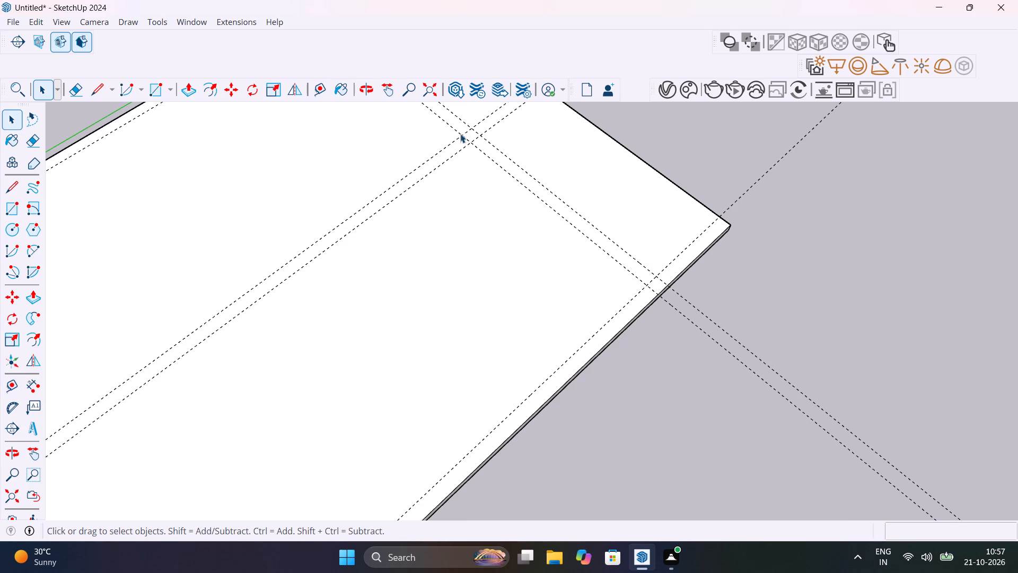
Check the distance from the 9" offset guide to the slab's far 30' edge, along the lengthwise guide.
left_click(29, 384)
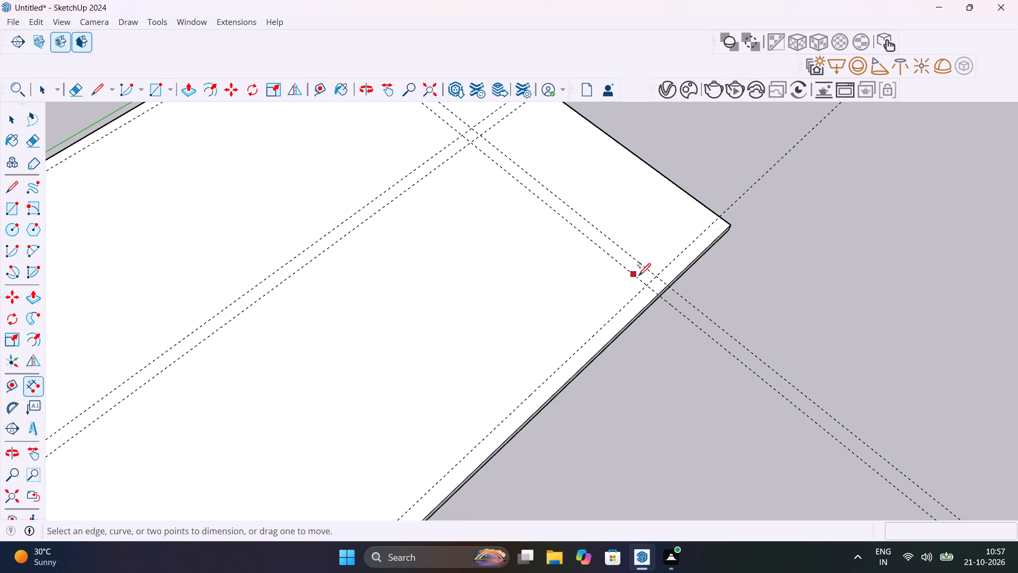
left_click(653, 275)
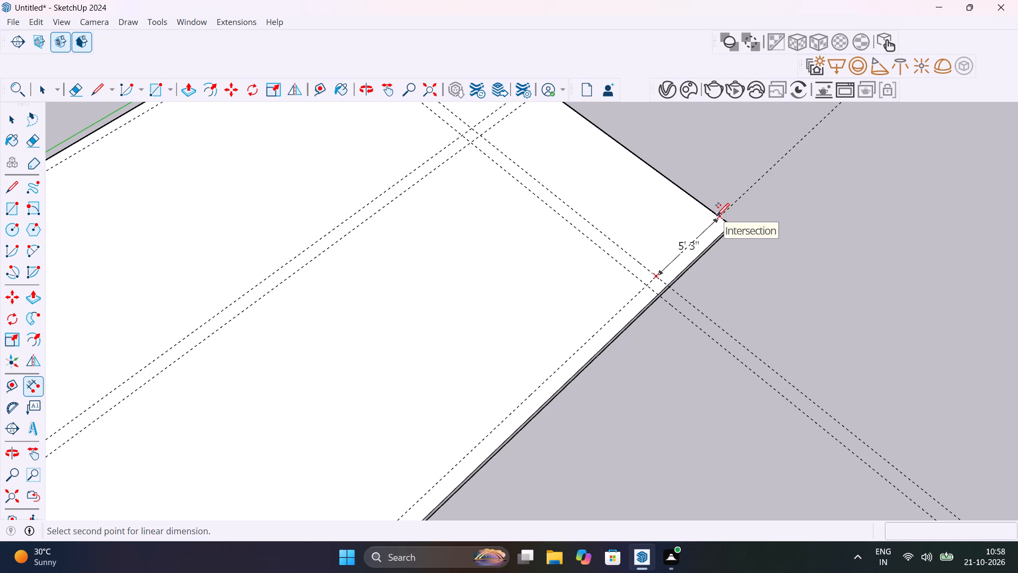
key("Escape")
Undo the 9" offset guide and offset the second crosswise guide 4.5" from the 30' guide instead, toward the slab's far 30' edge.
key("ctrl+z")
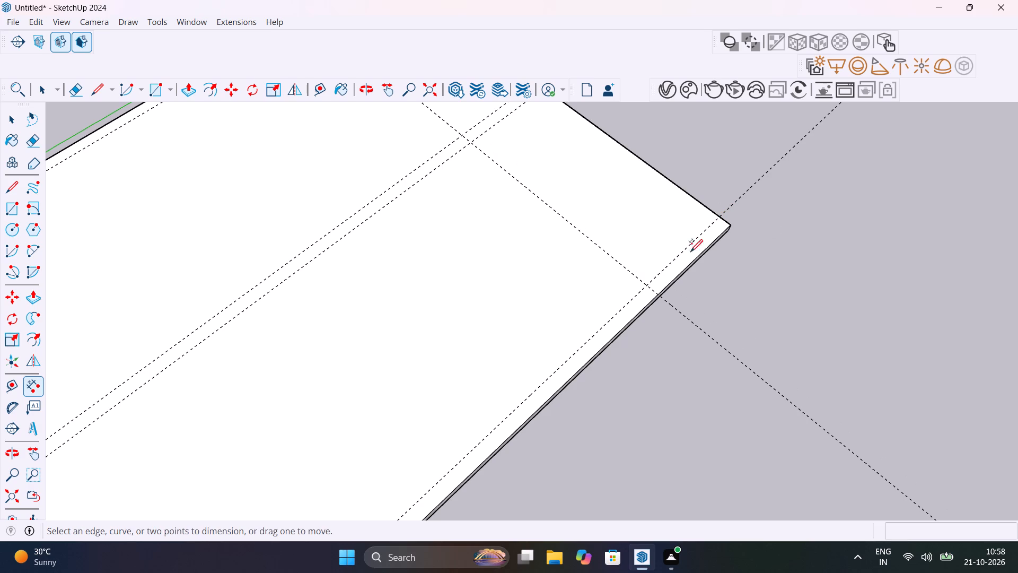
key("space")
key("t")
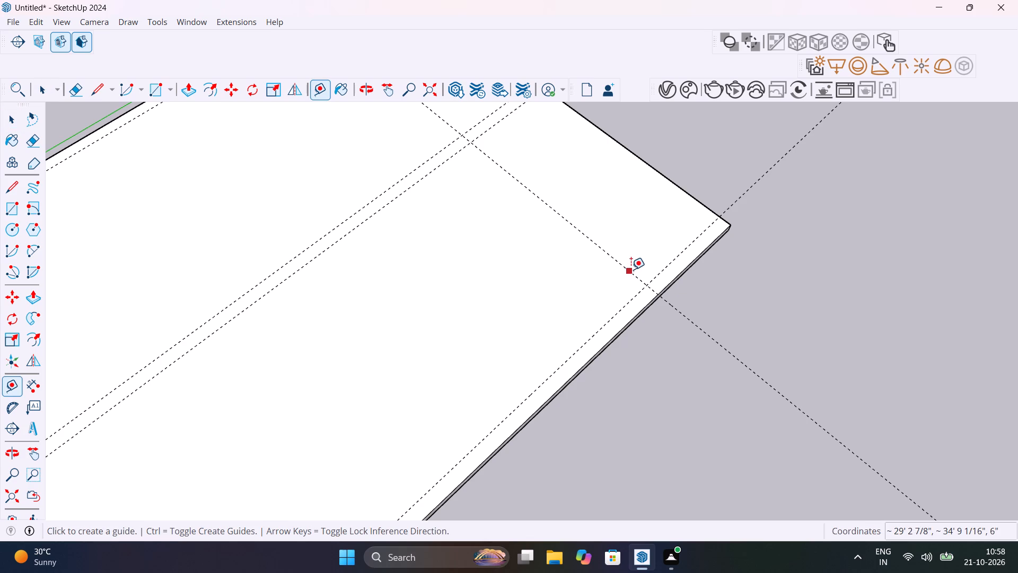
left_click(631, 267)
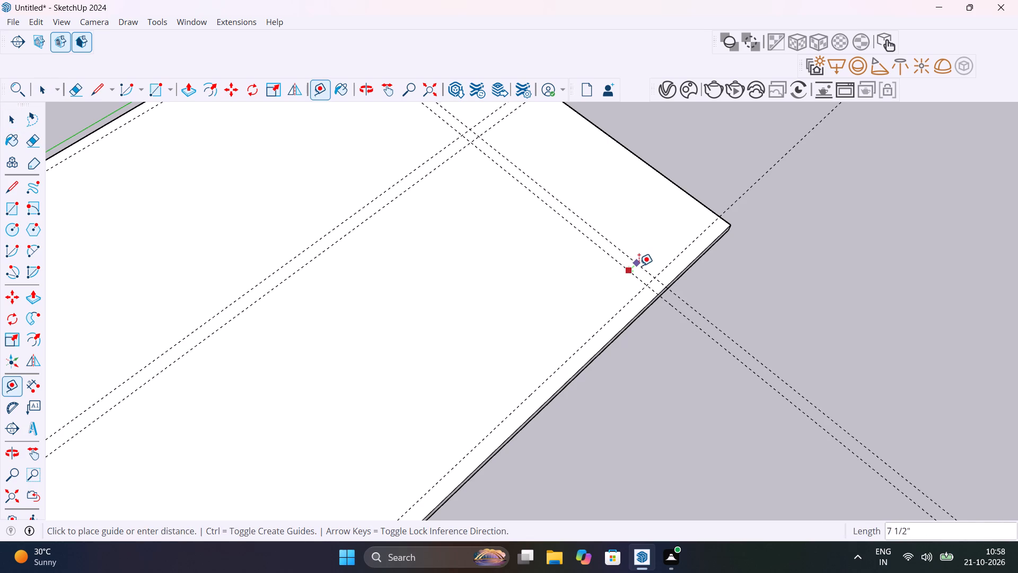
type("4.5\"")
key("Return")
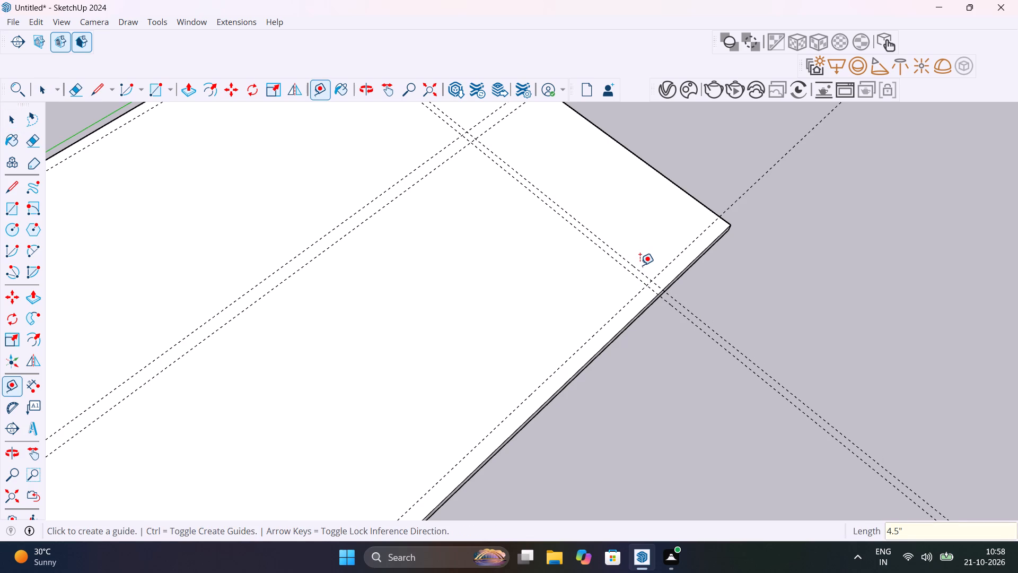
key("space")
Check the distance from the 30' crosswise guide to the slab's far 30' edge, along the lengthwise guide.
left_click(38, 380)
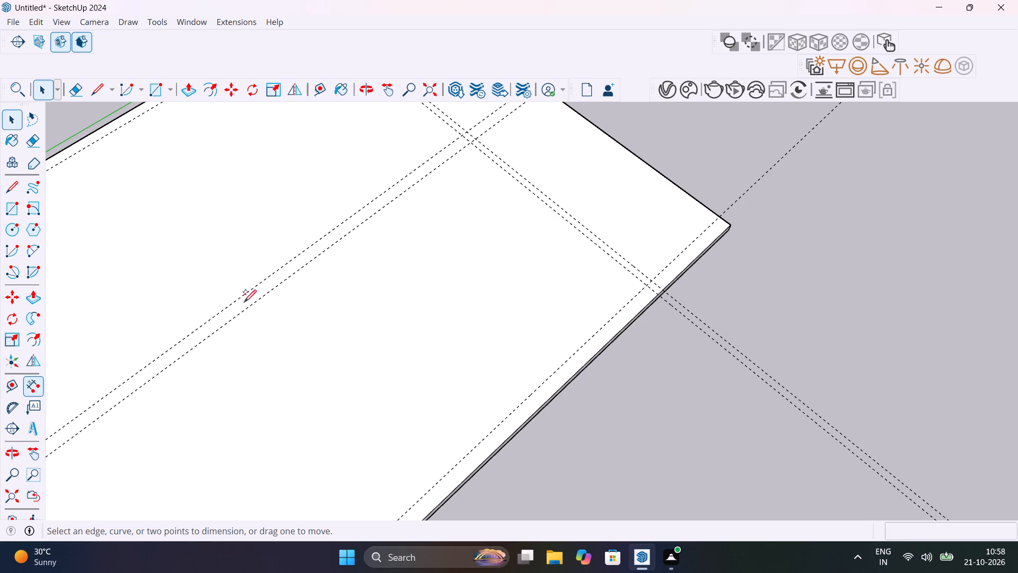
left_click(647, 283)
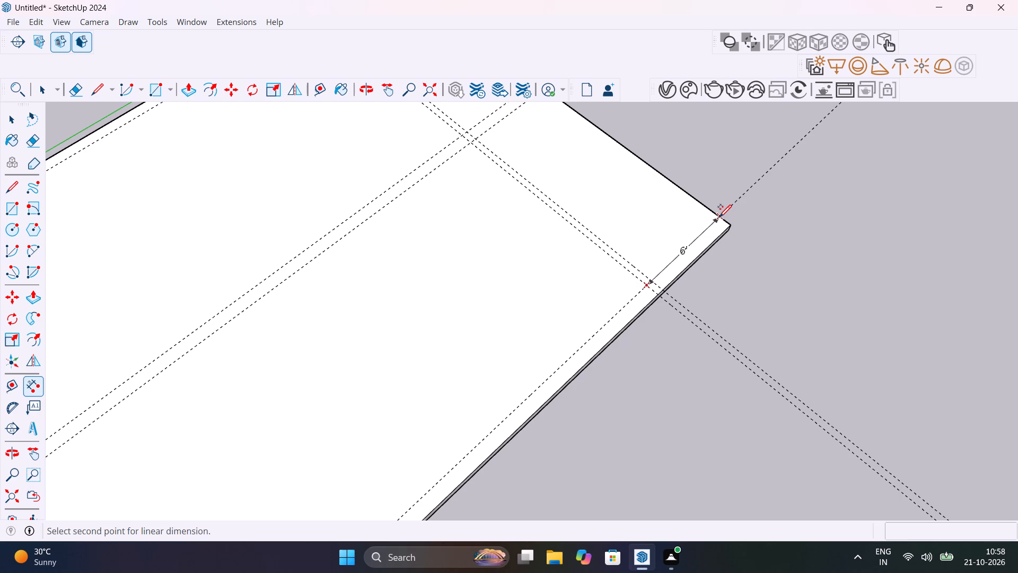
key("Escape")
Place a lengthwise guide 11'6" inward from the slab's 40' edge beside the green axis.
scroll(719, 216, "down", 11)
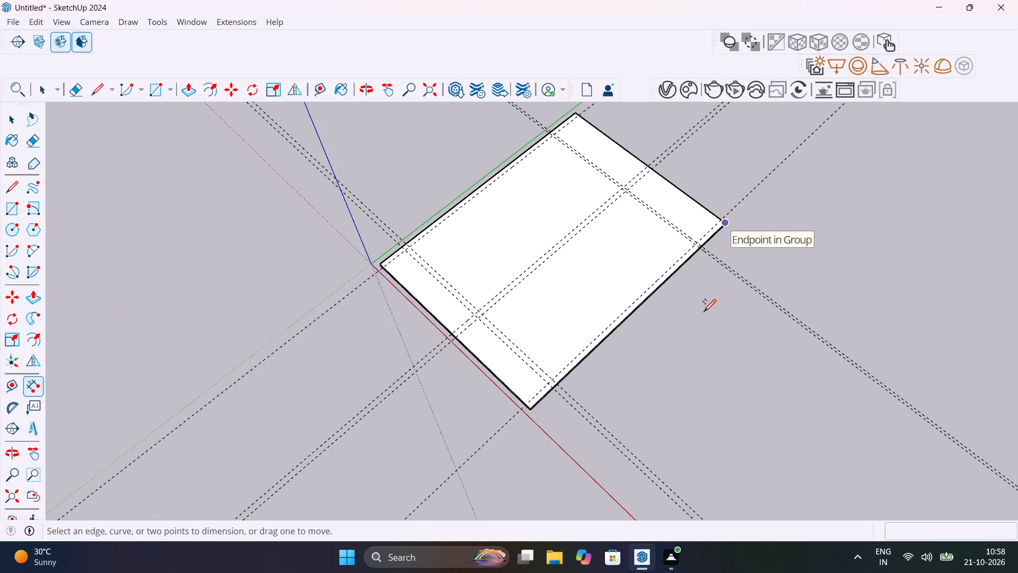
middle_click_drag(706, 314, 897, 316)
key("v")
key("space")
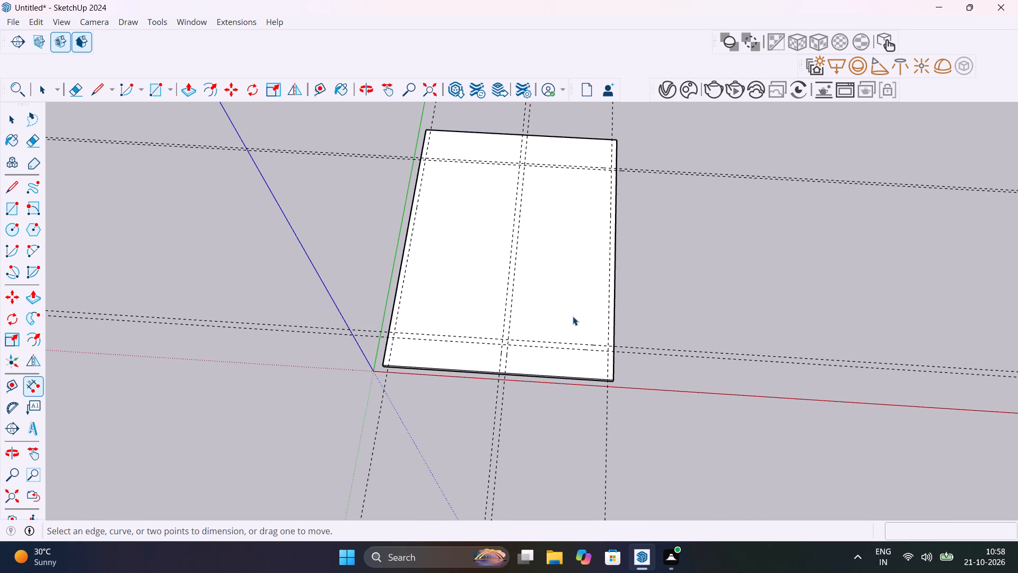
scroll(573, 315, "up", 6)
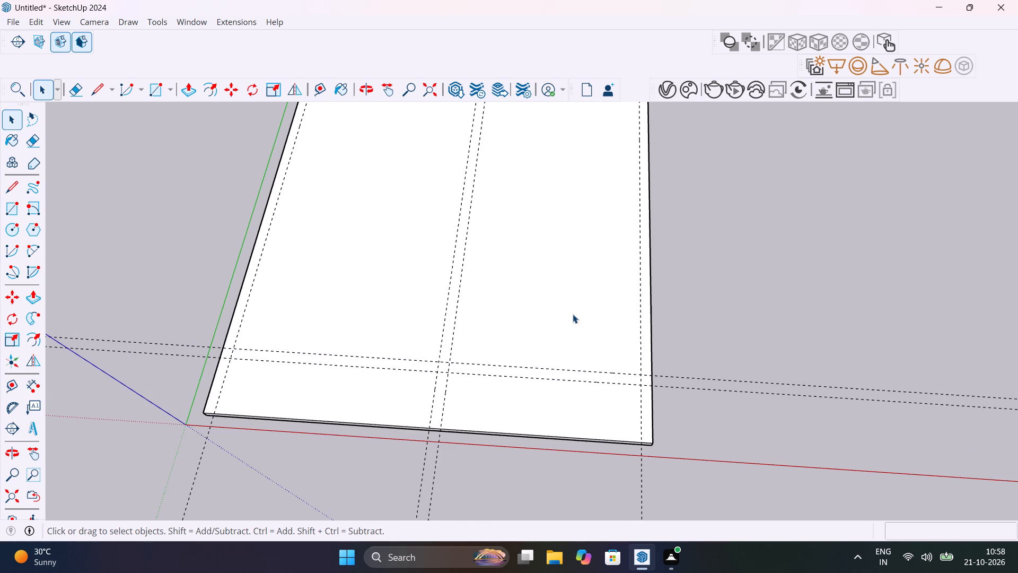
scroll(605, 283, "down", 4)
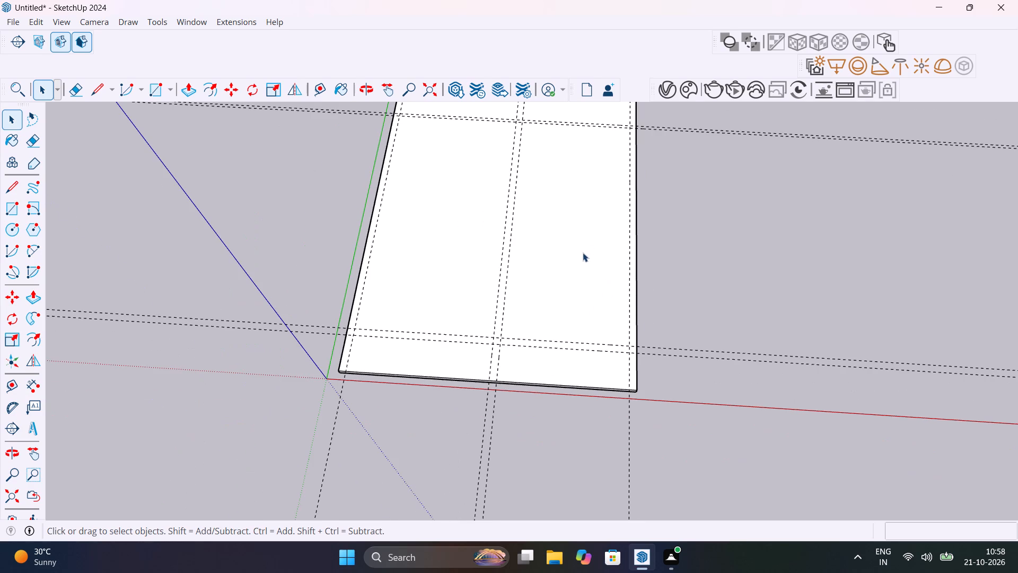
middle_click_drag(584, 253, 751, 255)
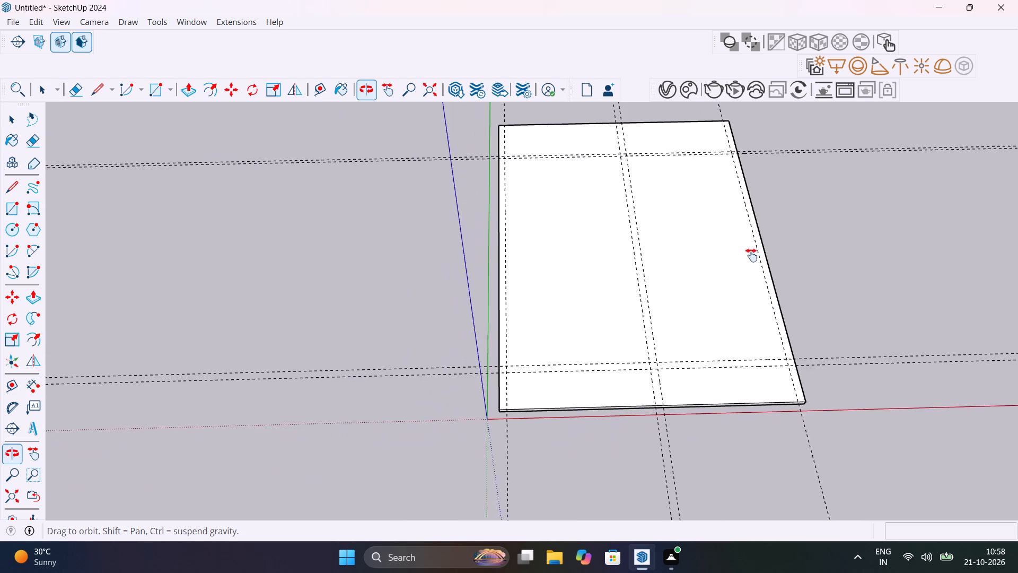
middle_click_drag(751, 255, 784, 248)
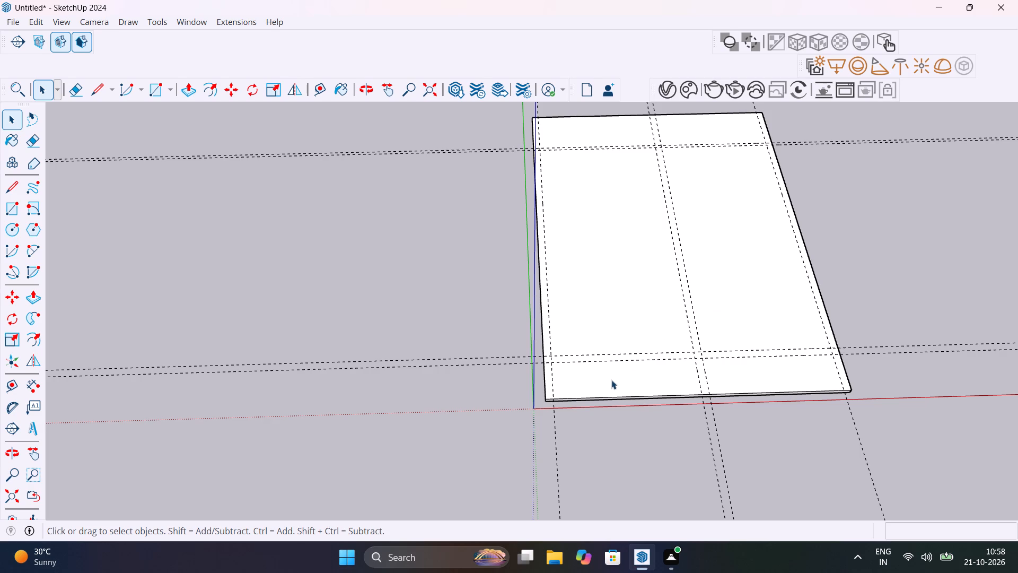
key("t")
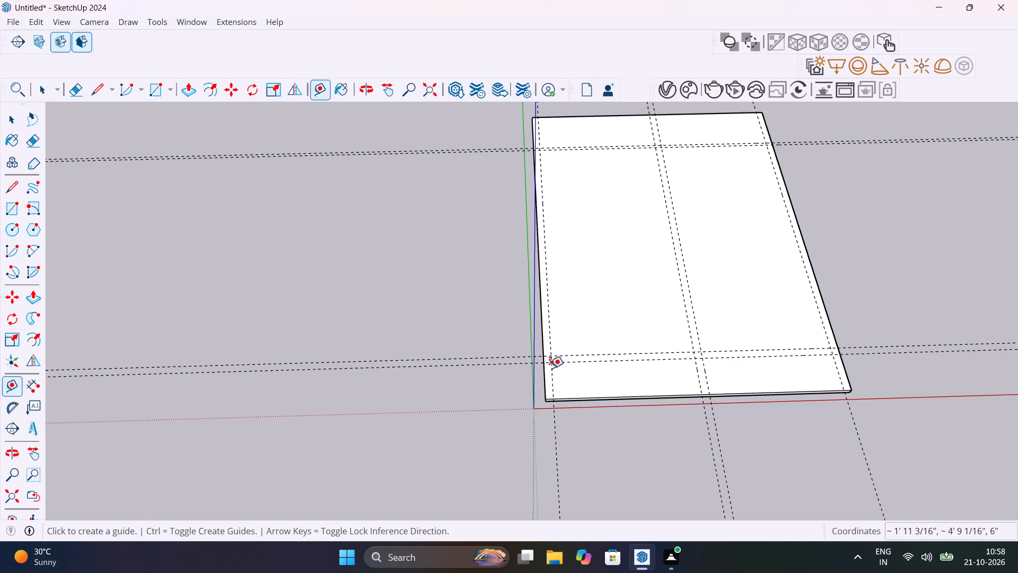
left_click(543, 380)
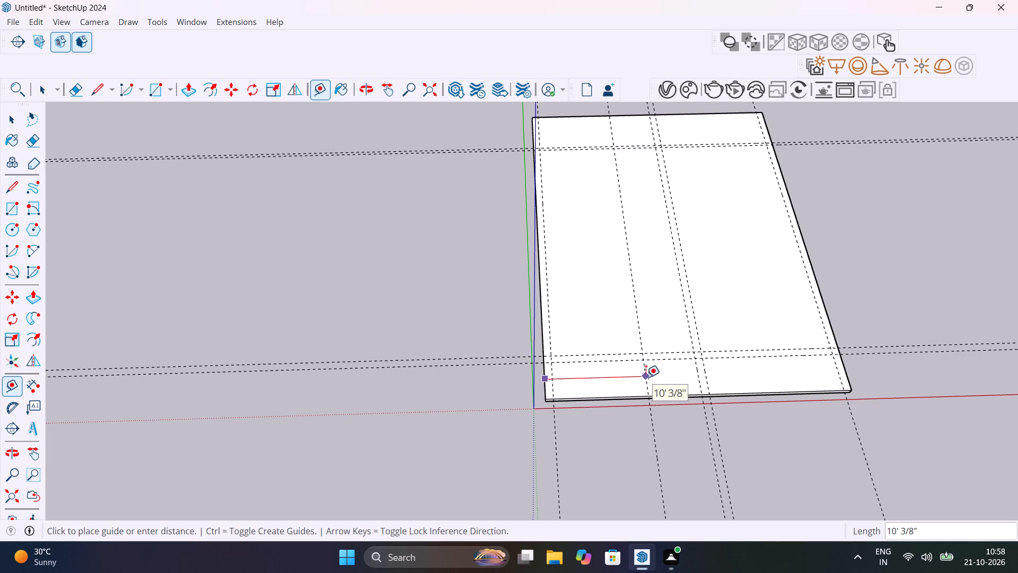
type("11")
key("1")
key("BackSpace")
key("apostrophe")
type("6\"")
key("Return")
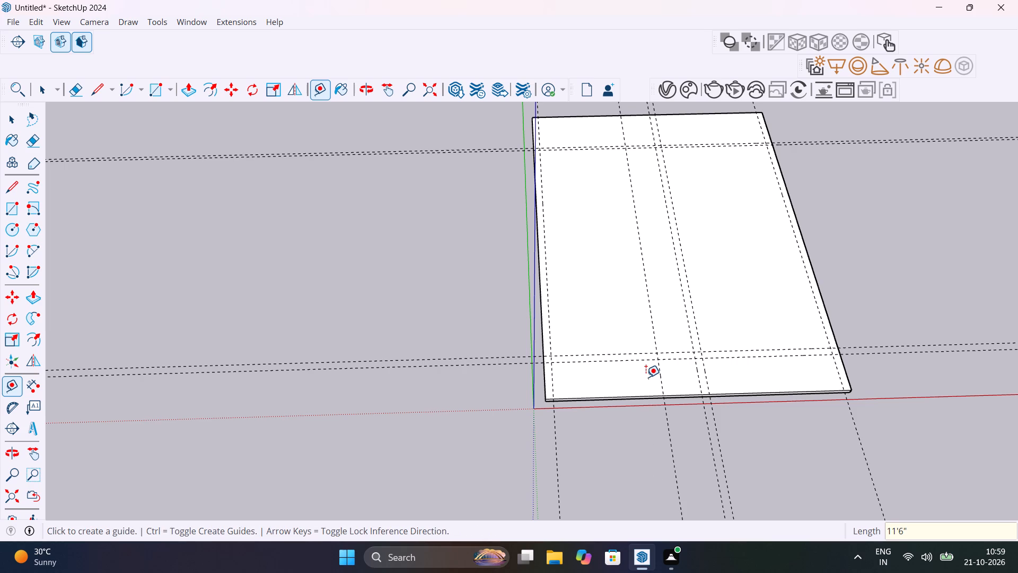
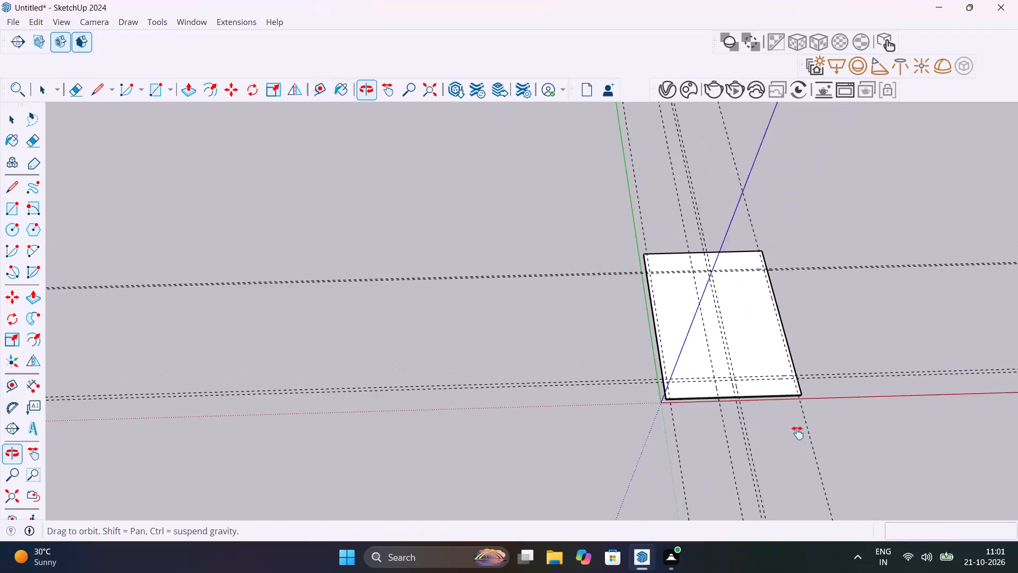
Delete all guides from the model, leaving only the slab.
left_click(38, 26)
left_click(85, 151)
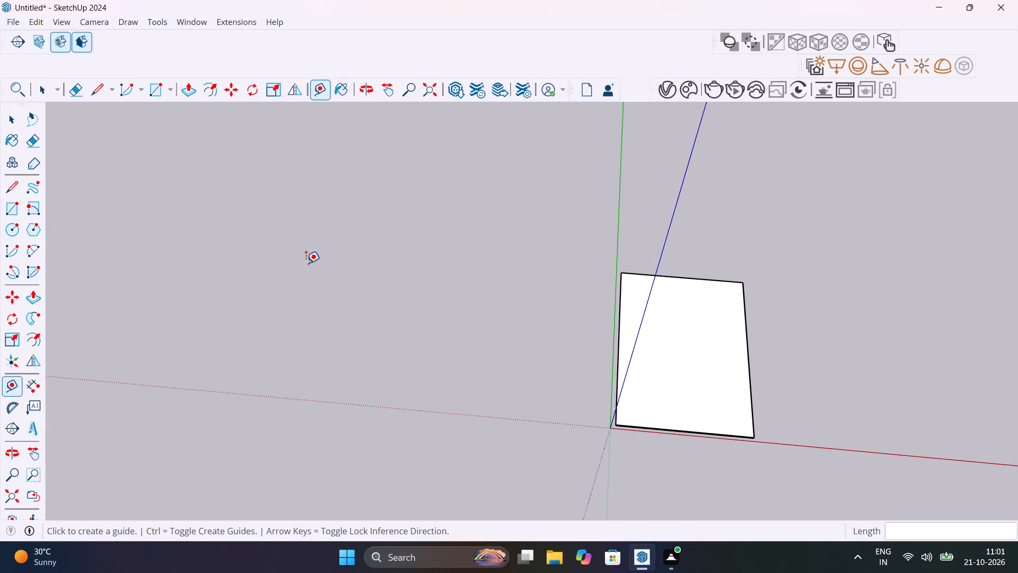
Place a lengthwise guide in the empty area beyond the slab's 40' edge away from the green axis, with a second guide 9" farther out.
middle_click_drag(366, 325, 312, 322, "shift")
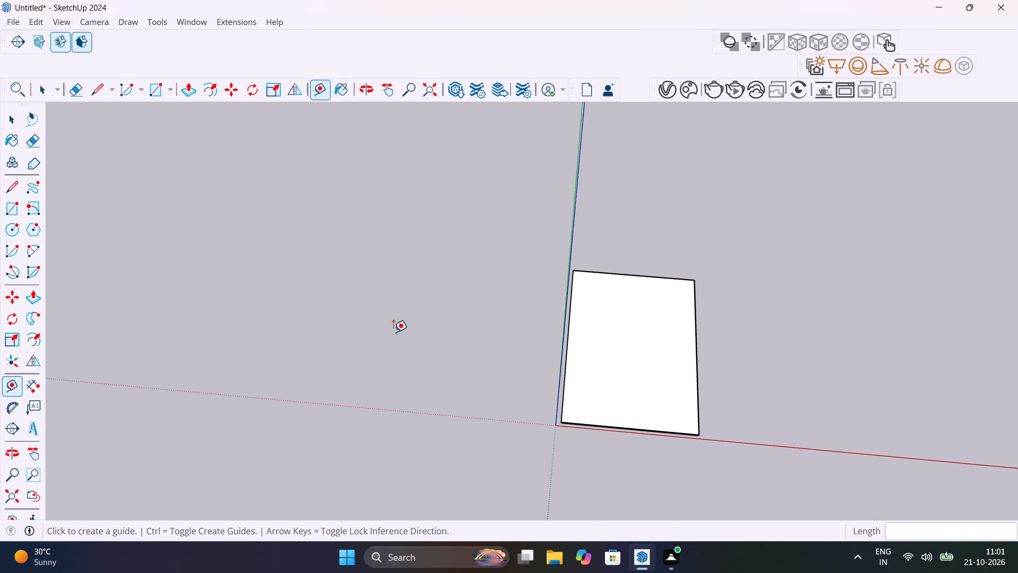
scroll(393, 332, "down", 7)
middle_click_drag(492, 344, 346, 298, "shift")
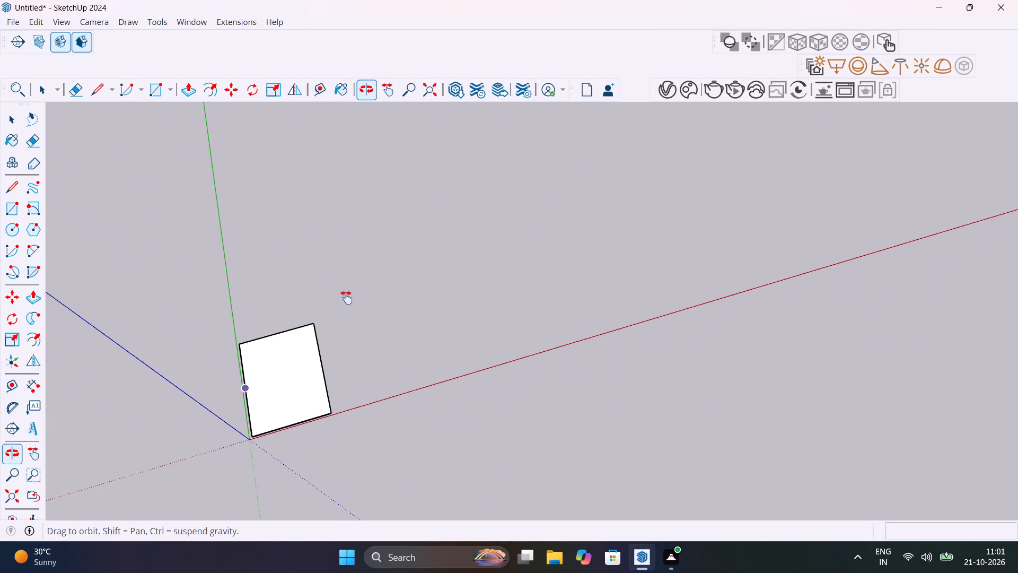
middle_click_drag(346, 298, 346, 290, "shift")
scroll(328, 366, "up", 2)
left_click(327, 365)
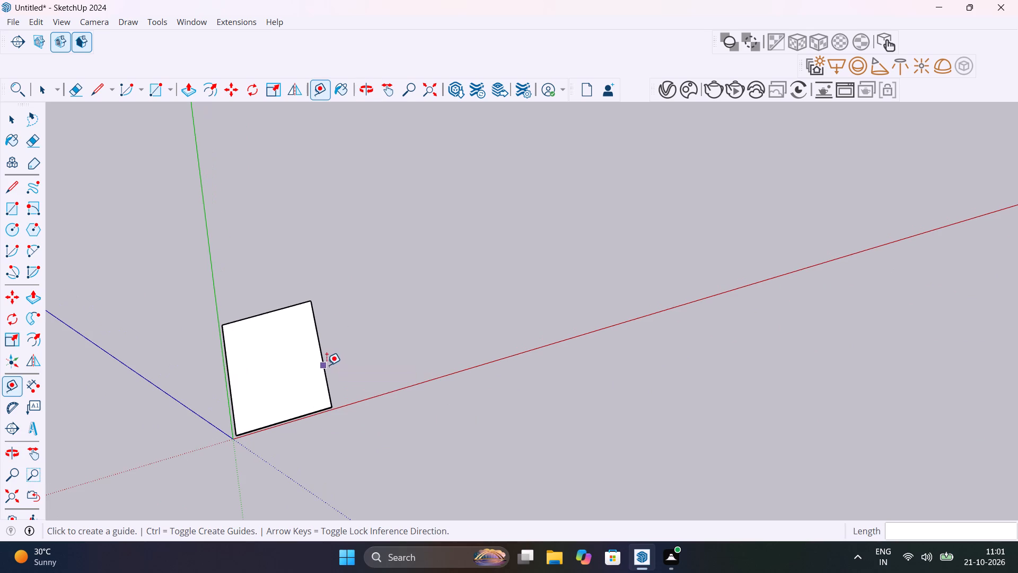
left_click(418, 351)
left_click(416, 346)
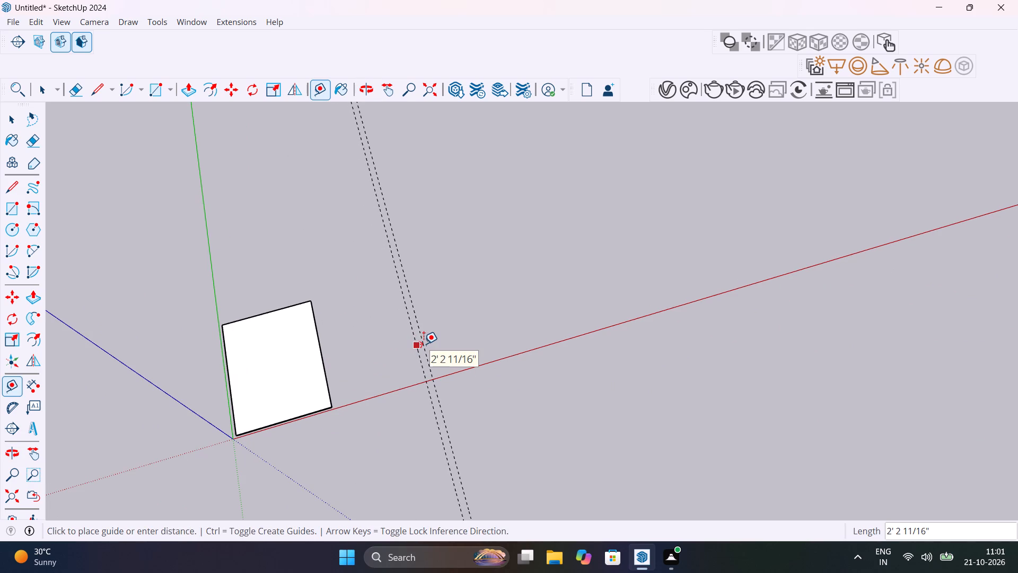
type("9\"")
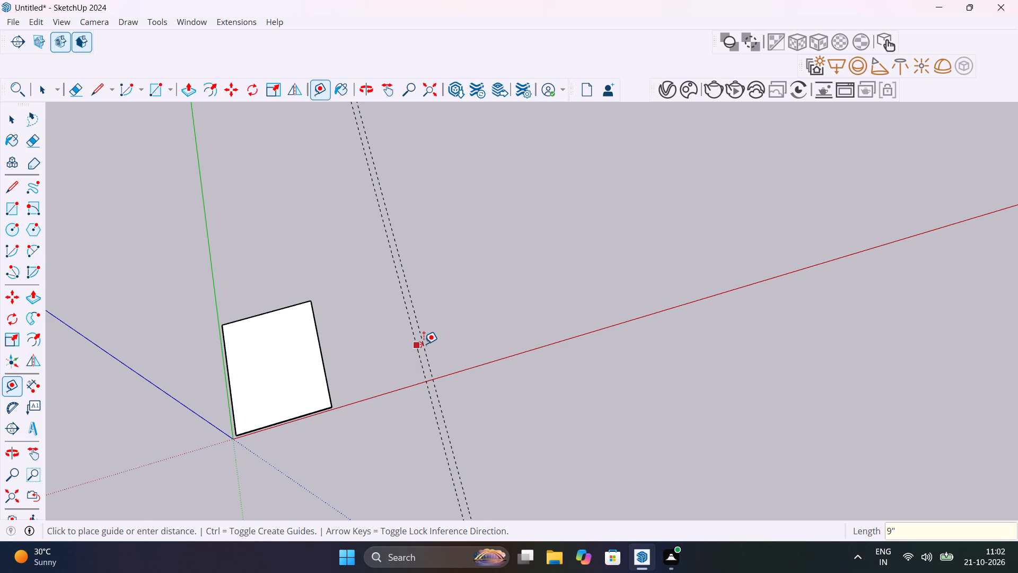
key("Return")
Place a lengthwise guide 11' outward from the second guide of the 9" pair, and another 4.5" beyond it.
scroll(426, 346, "up", 3)
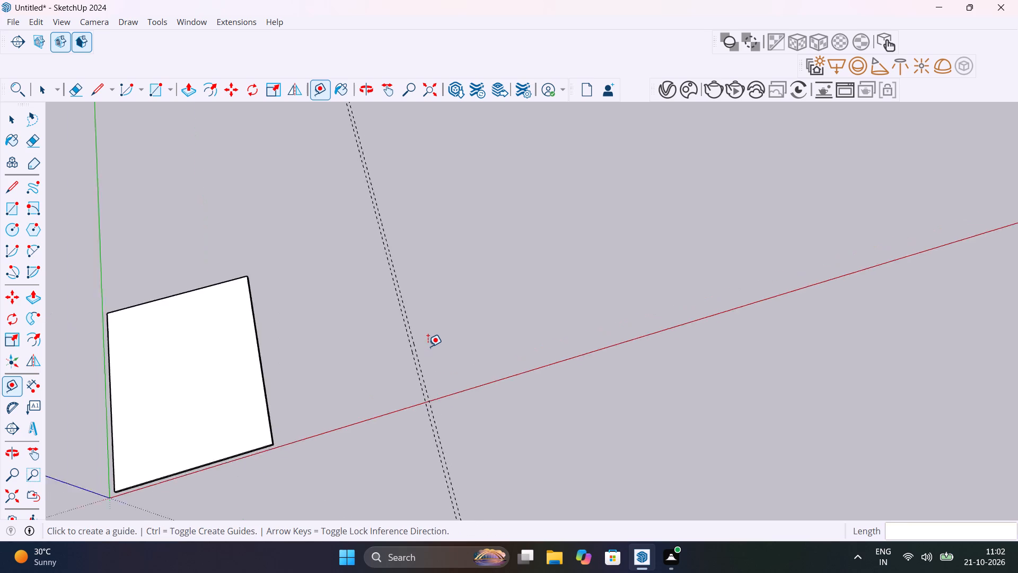
scroll(428, 346, "up", 8)
left_click(413, 377)
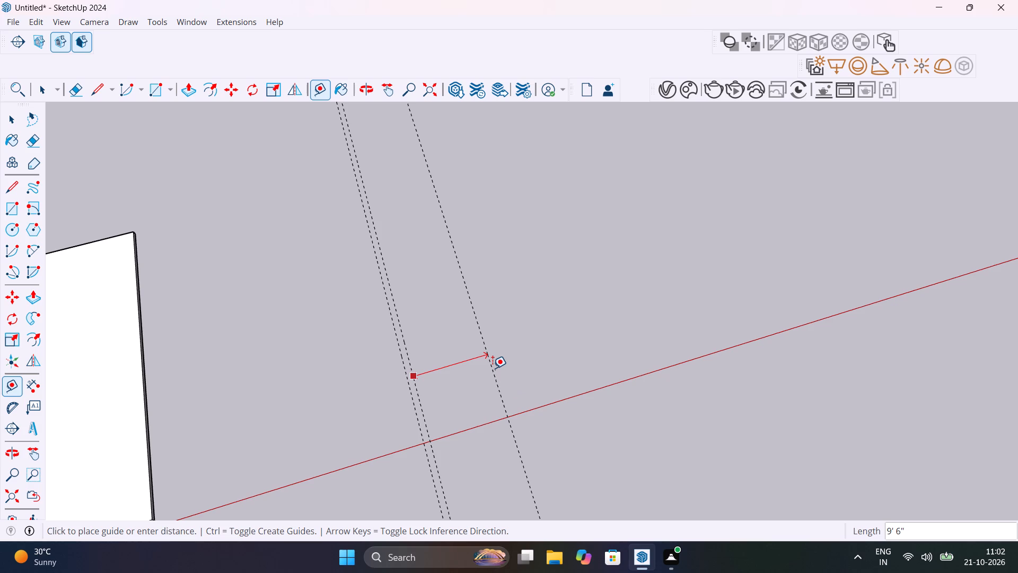
type("11'")
key("Return")
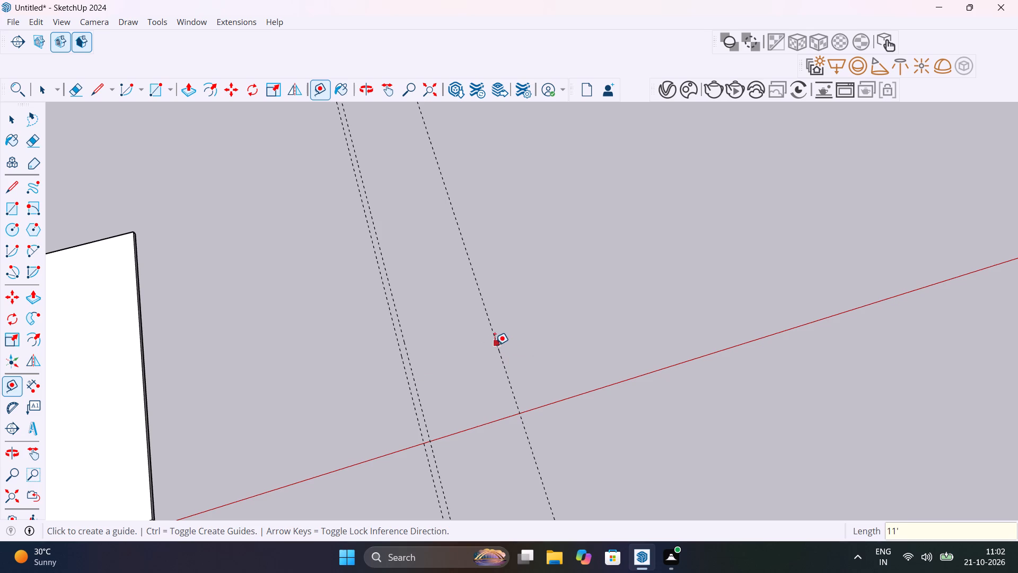
left_click(495, 344)
type("4.5\"")
key("Return")
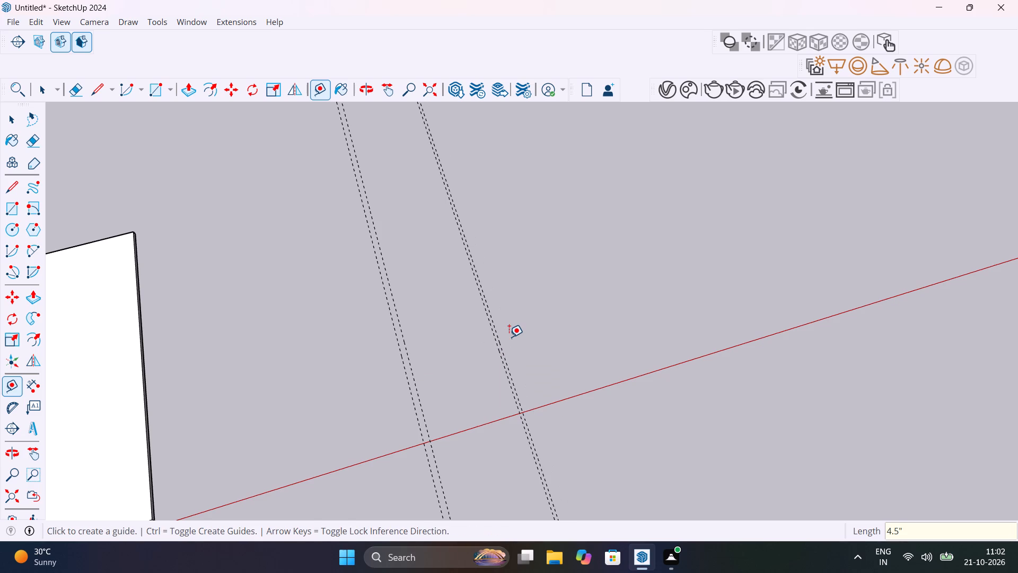
Place a lengthwise guide 5' outward from the outer guide of the 4.5" pair, and another 4.5" beyond it.
left_click(506, 353)
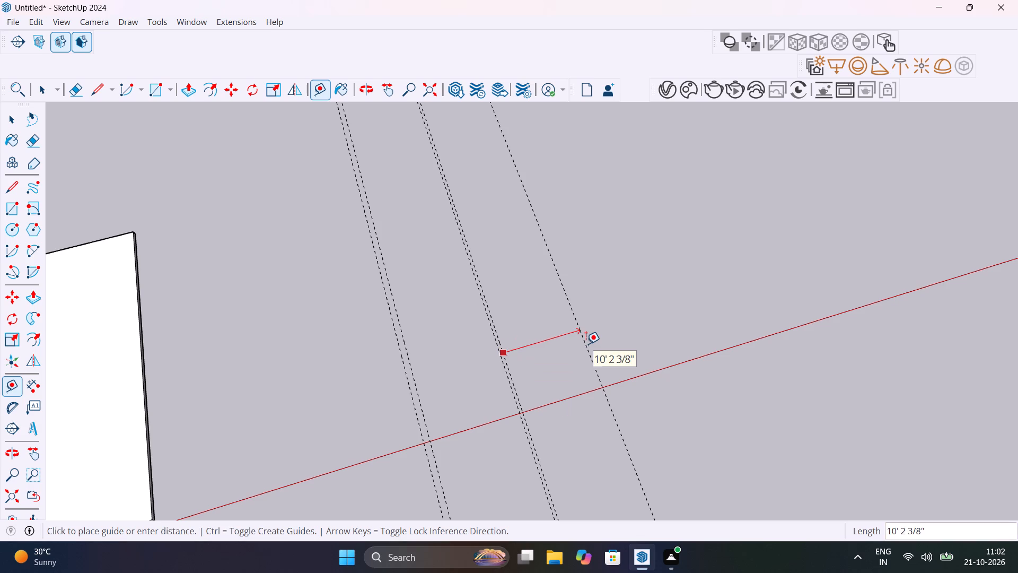
type("5'")
key("Return")
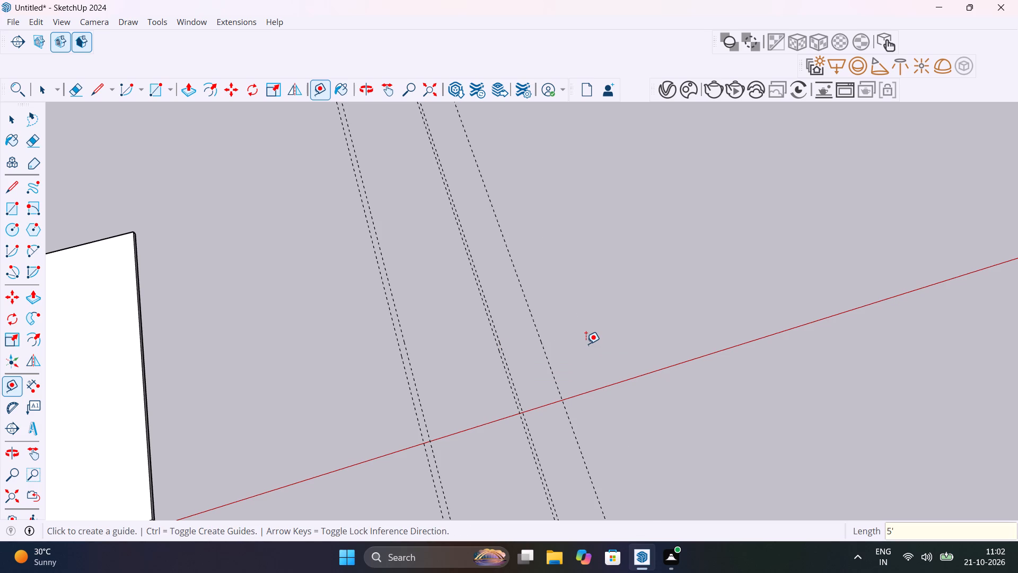
left_click(549, 363)
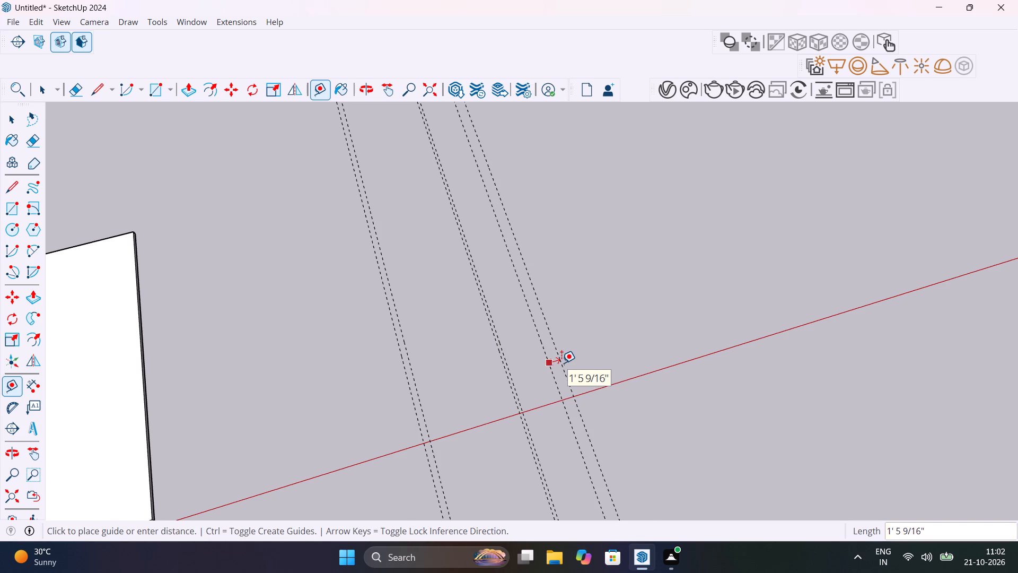
type("4.5\"")
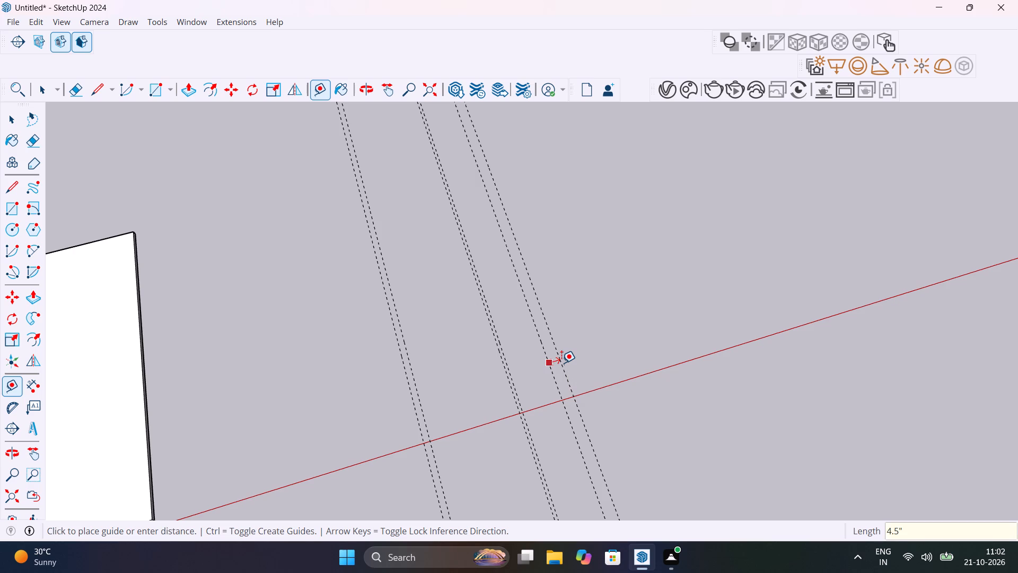
key("Return")
Place a lengthwise guide 4' outward from the outermost 4.5" guide, and another 9" beyond it for the outer wall.
scroll(546, 357, "up", 5)
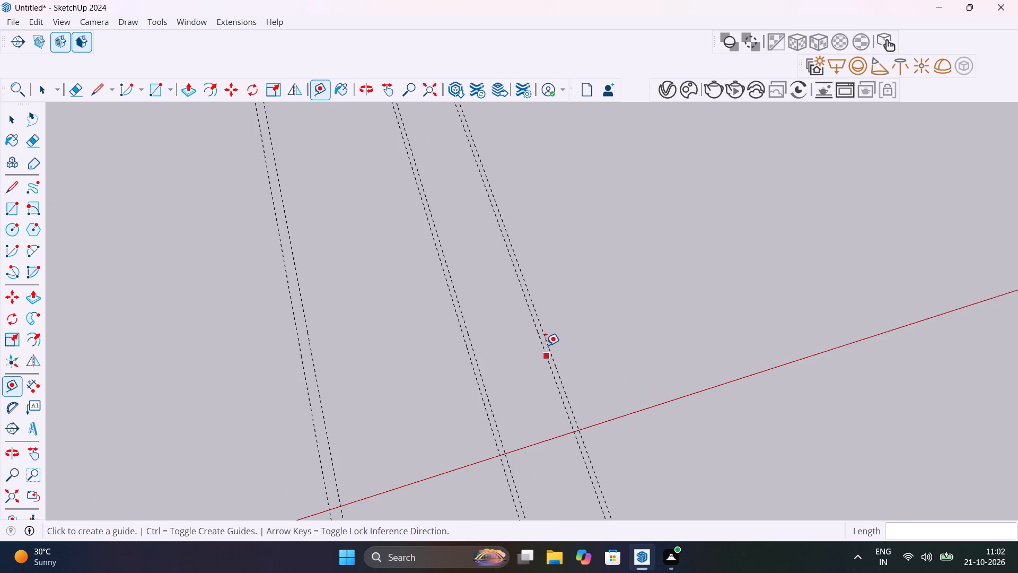
left_click(547, 333)
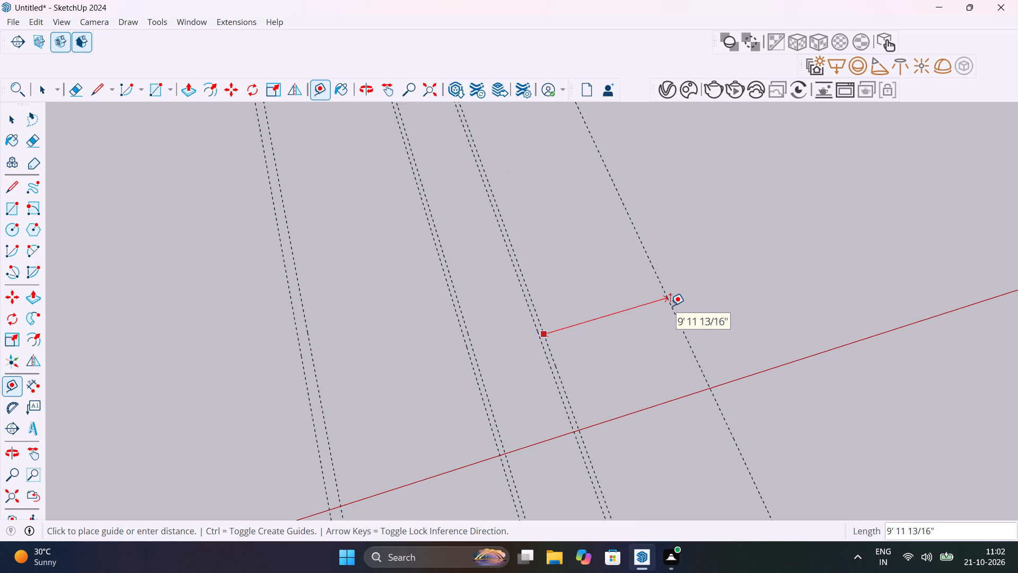
type("4'")
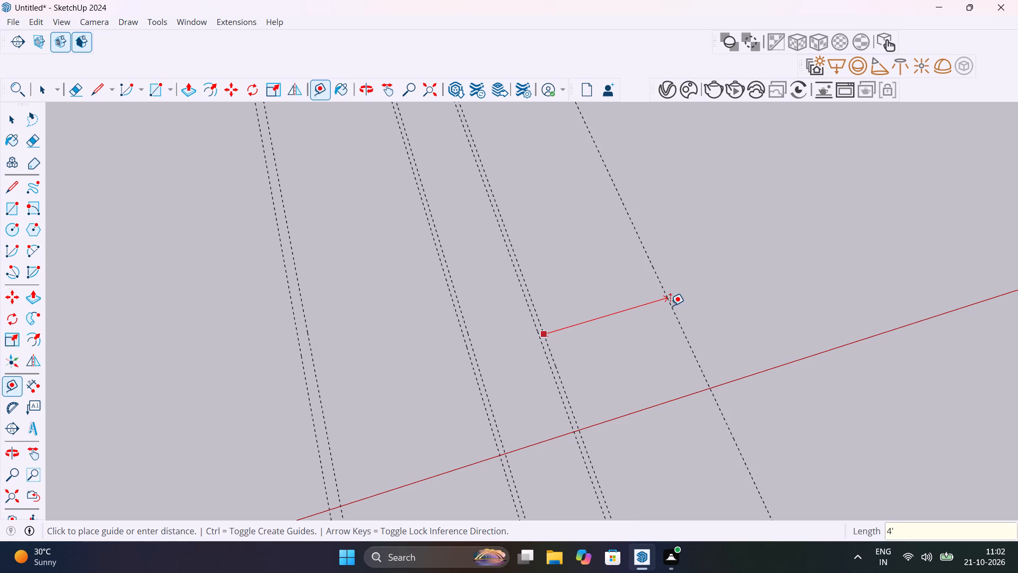
key("Return")
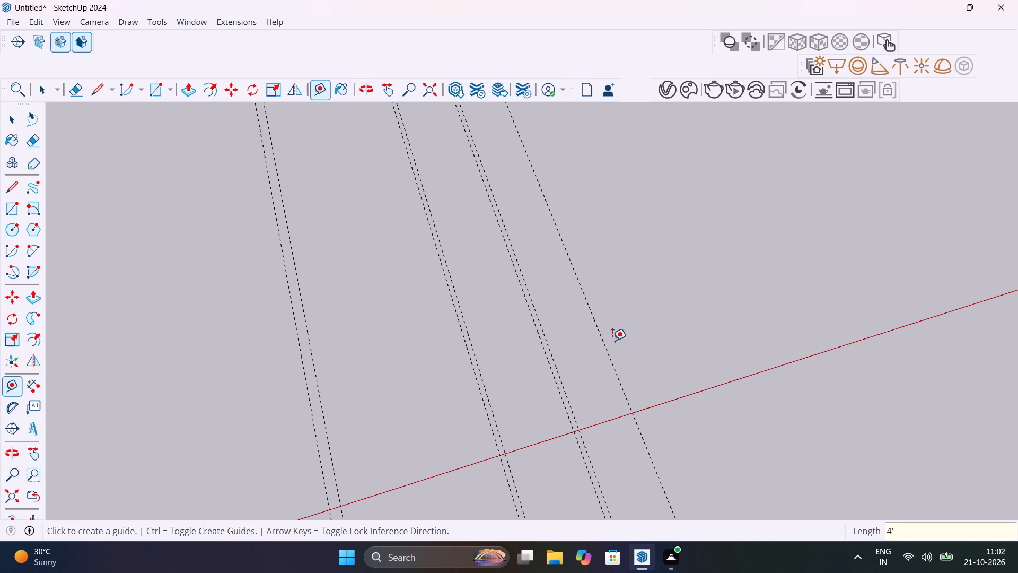
left_click(611, 353)
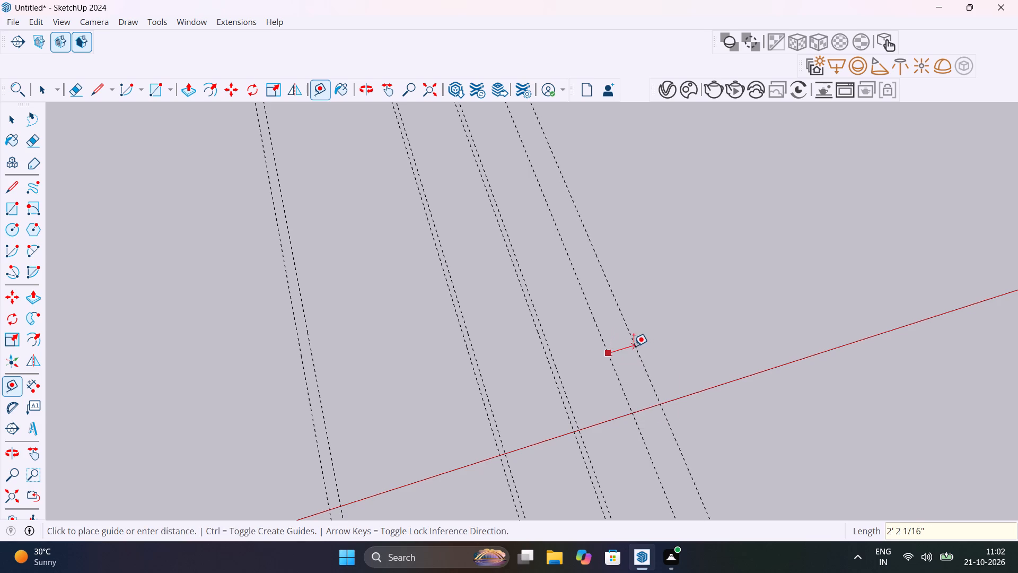
type("9\"")
key("Return")
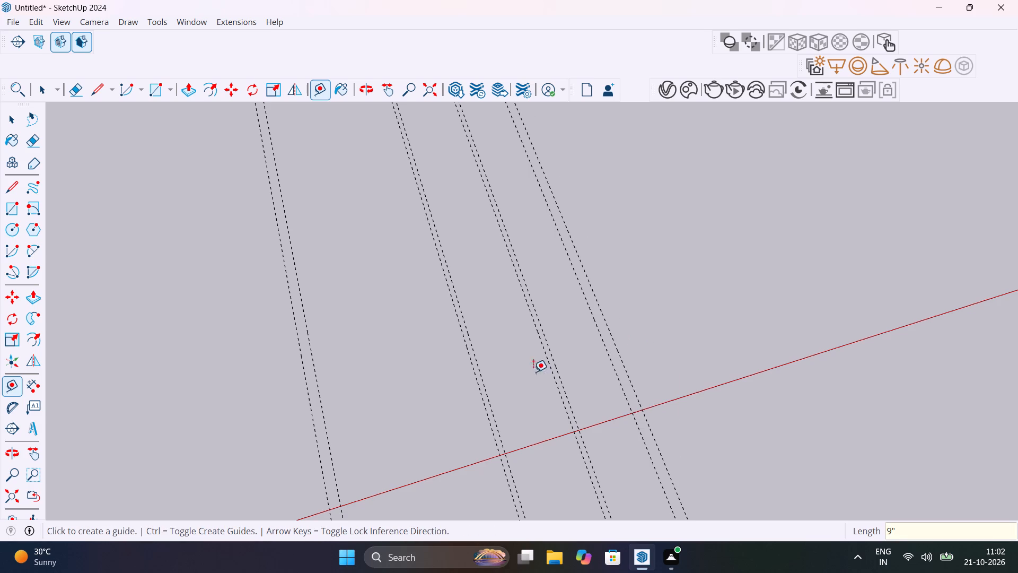
Place a crosswise guide about 40' from the red axis across the lengthwise guides, and another 9" from it toward the red axis.
left_click(473, 461)
scroll(406, 337, "down", 3)
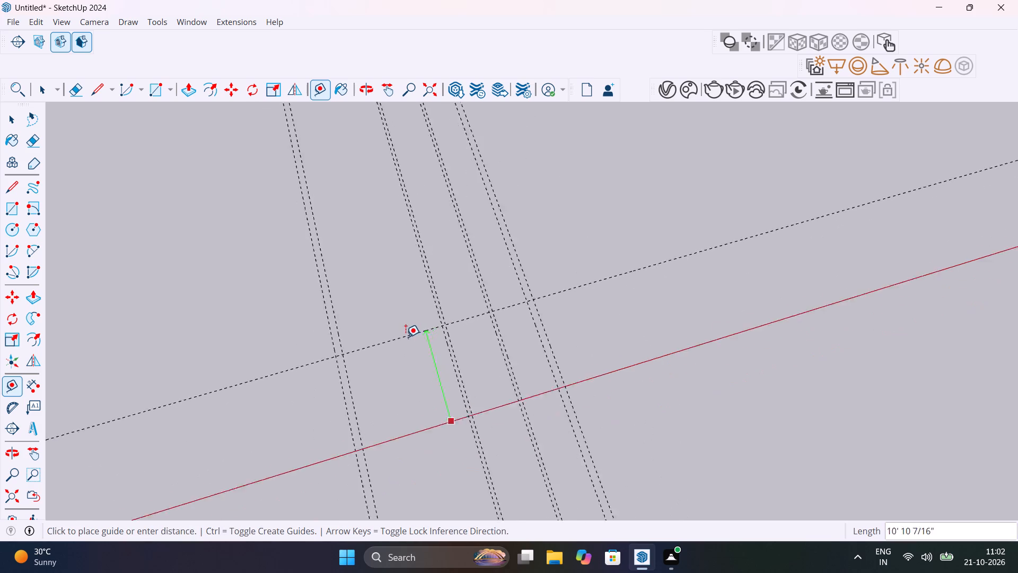
scroll(406, 337, "down", 7)
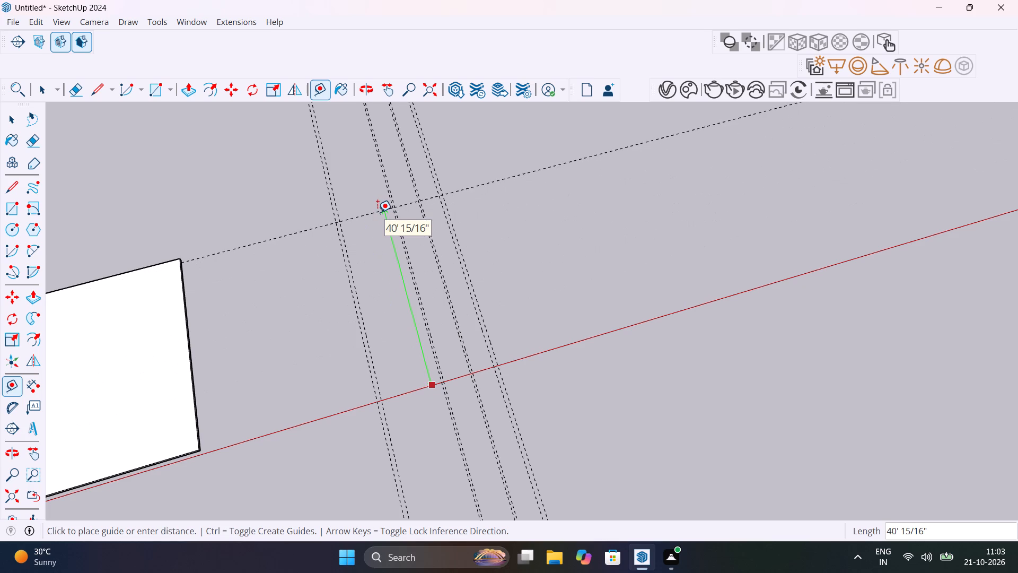
left_click(378, 212)
scroll(364, 211, "up", 8)
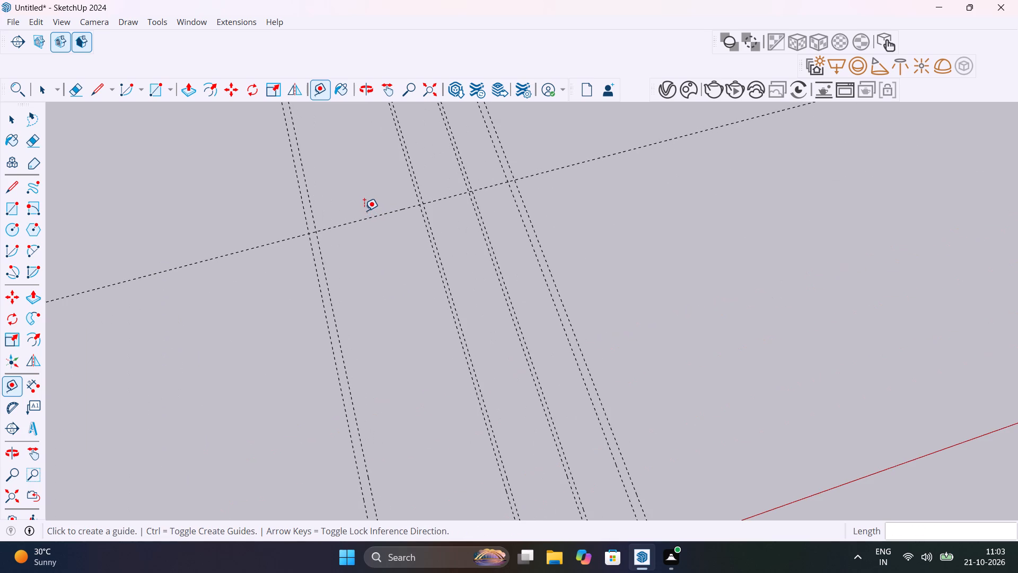
left_click(367, 216)
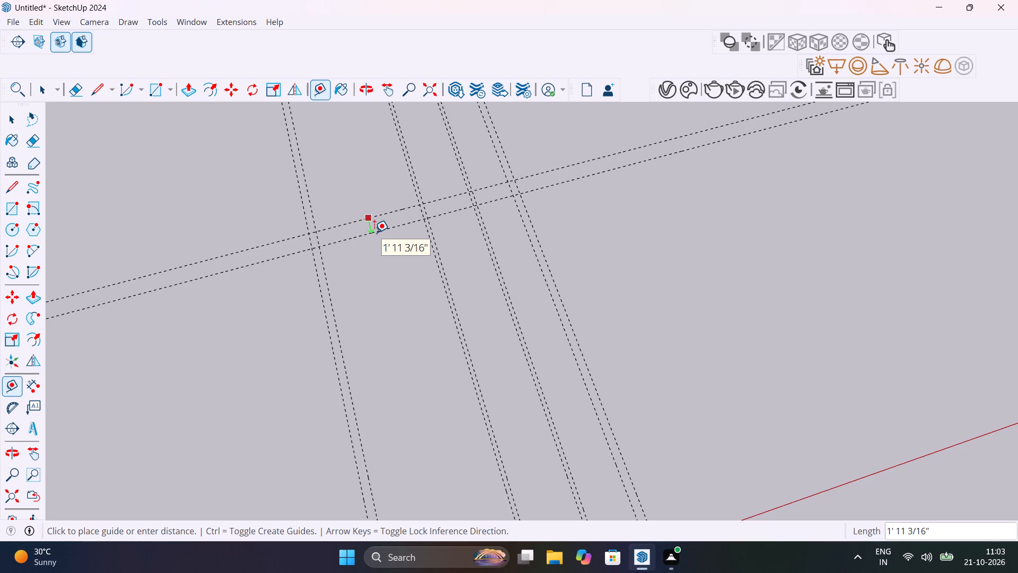
type("9\"")
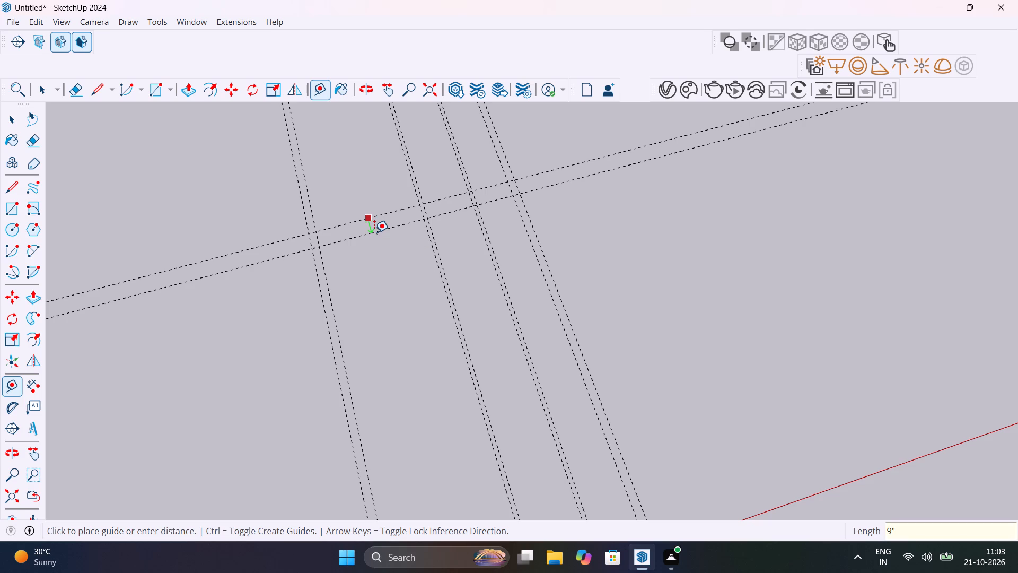
key("Return")
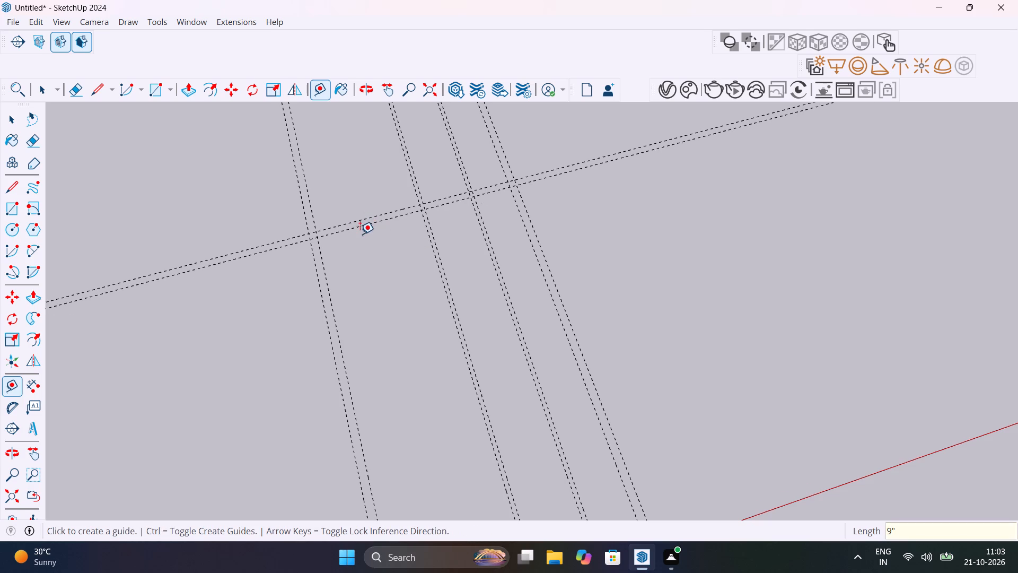
Place a crosswise guide 12' from the inner 9" crosswise guide toward the red axis, and another 4.5" beyond it.
left_click(374, 224)
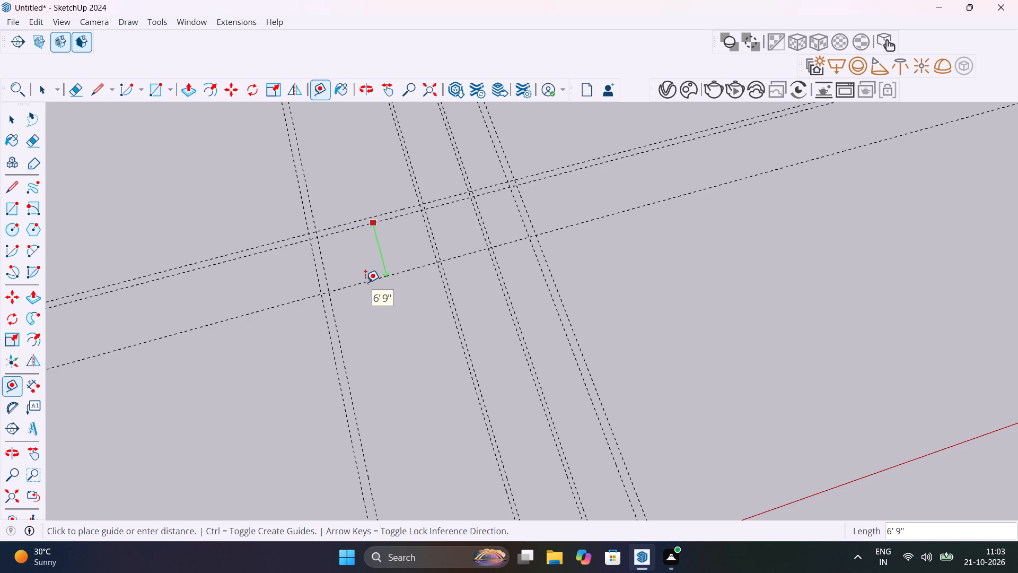
type("12'")
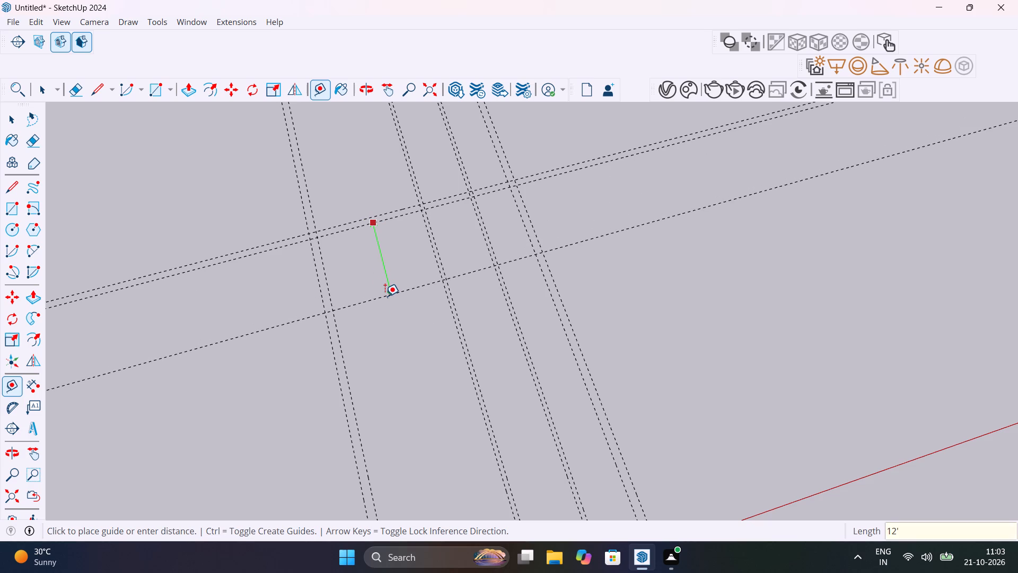
key("Return")
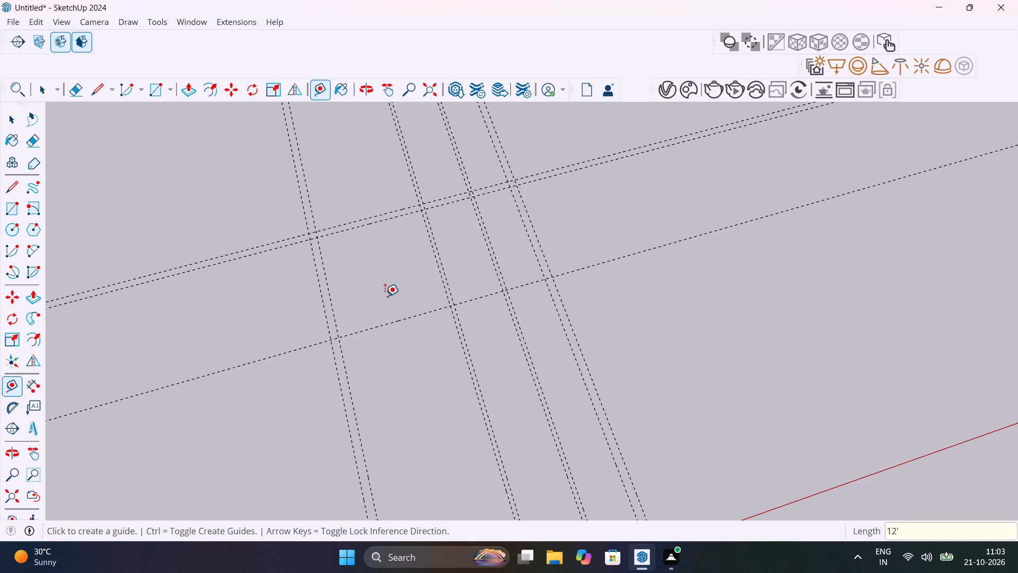
left_click(394, 322)
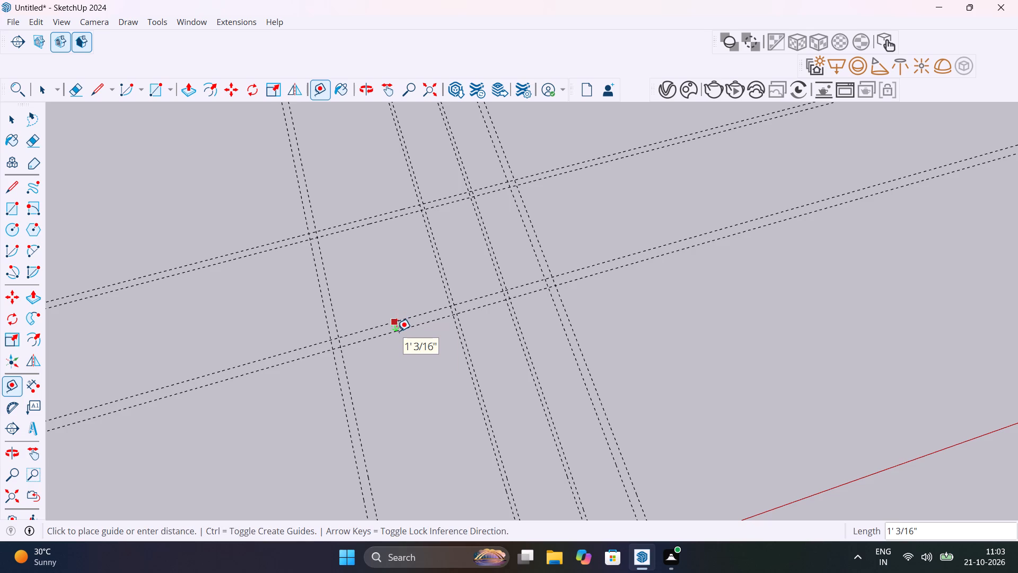
type("4.5\"")
key("Return")
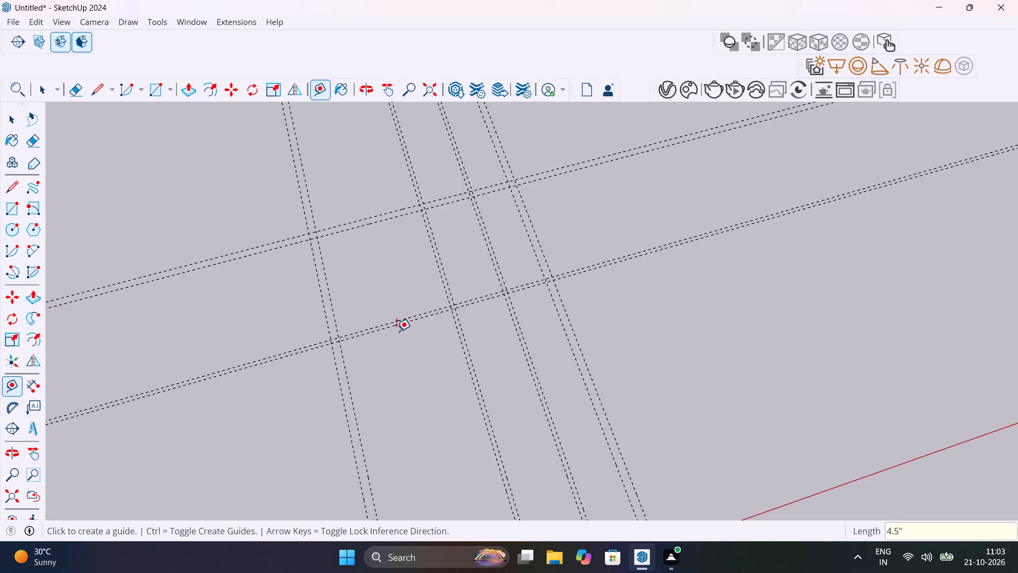
Place a crosswise guide 7' from the inner 9" crosswise guide toward the red axis, and another 4.5" beyond it.
left_click(452, 202)
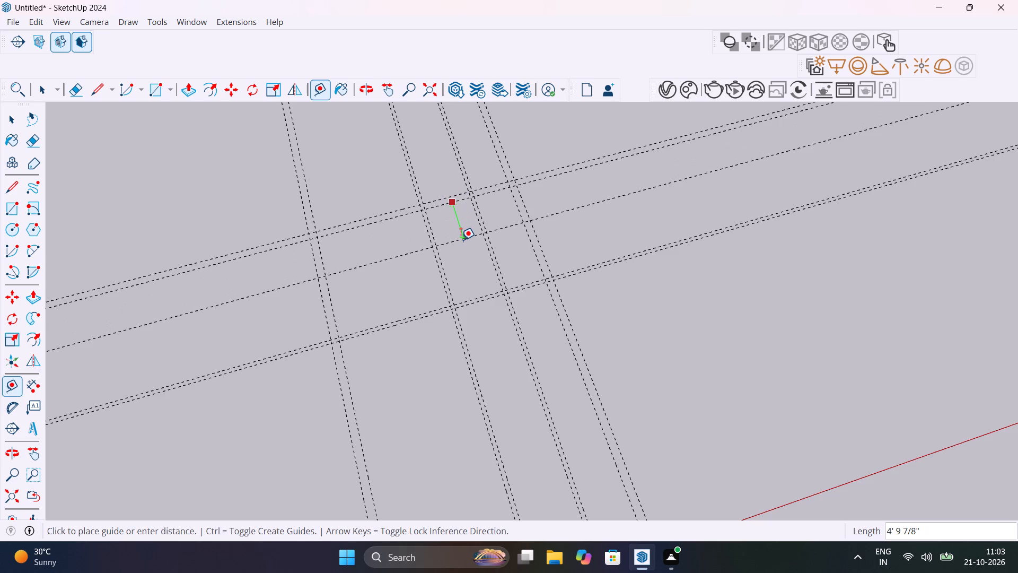
type("7'")
key("Return")
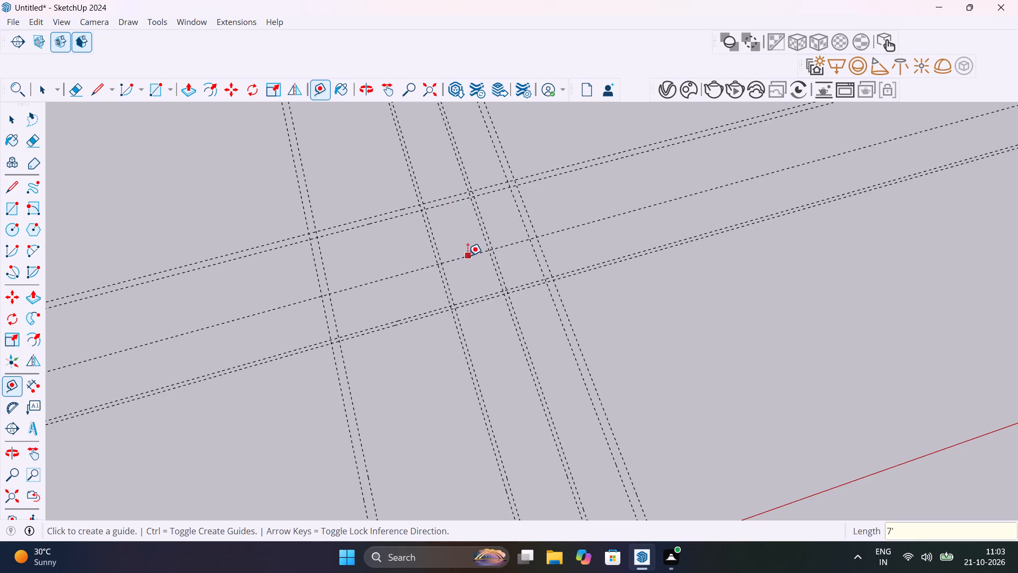
left_click(468, 256)
type("4.5\"")
key("Return")
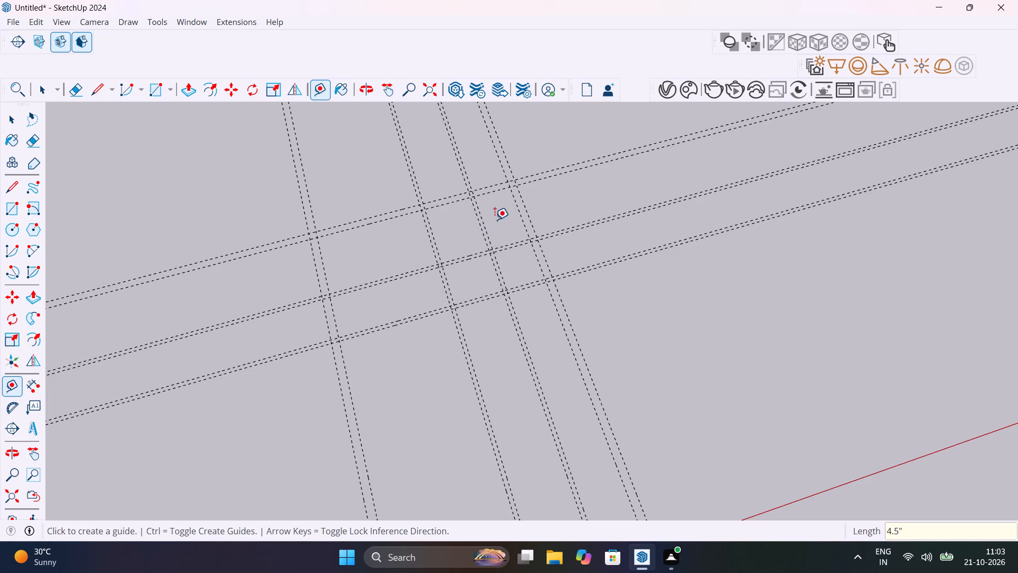
scroll(500, 212, "up", 1)
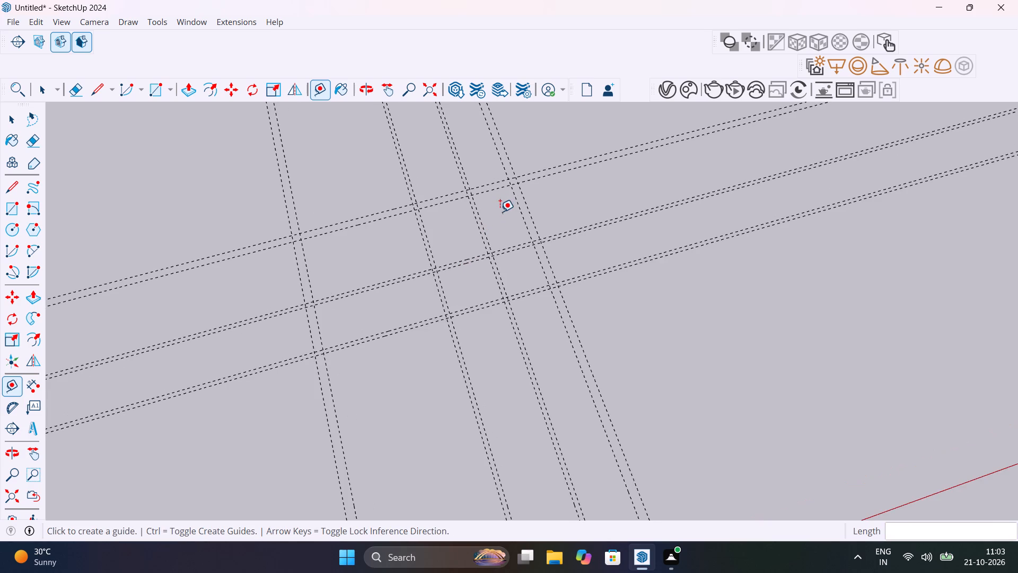
Place a crosswise guide 12' from the 4.5" crosswise guide nearest the red axis, toward that axis.
scroll(500, 212, "up", 4)
scroll(500, 212, "down", 6)
middle_click_drag(497, 292, 605, 184)
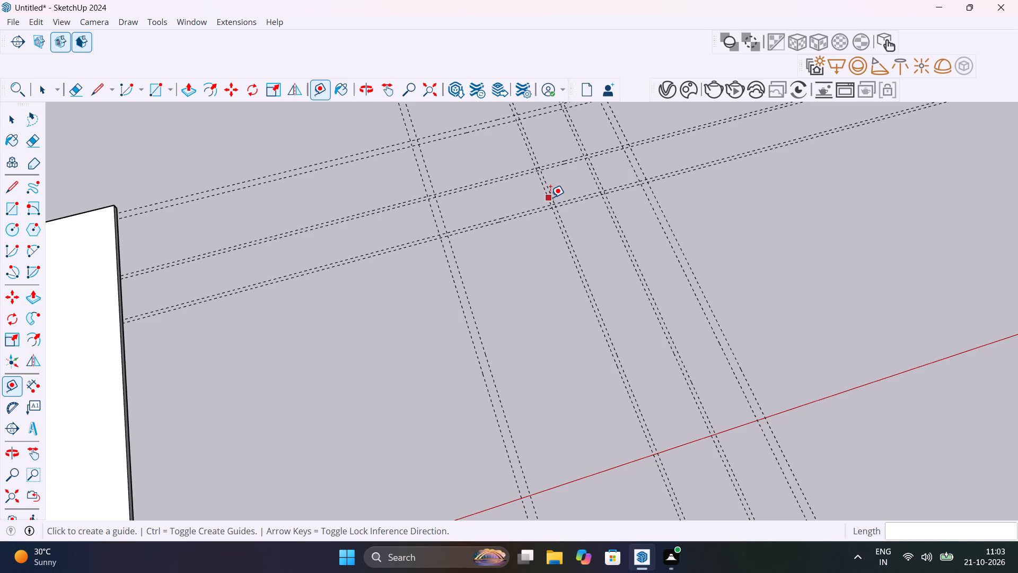
scroll(550, 197, "down", 3)
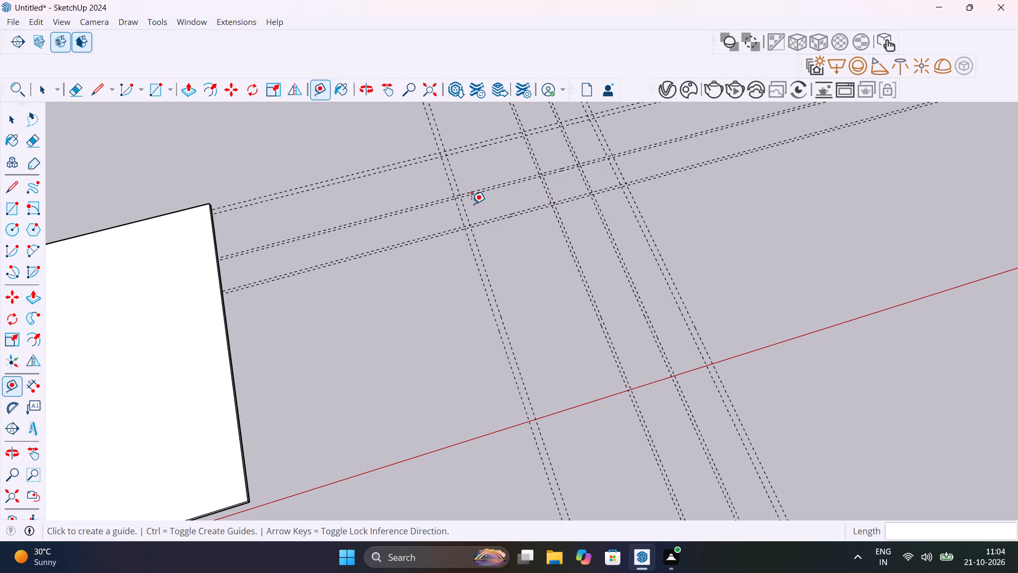
scroll(491, 211, "up", 8)
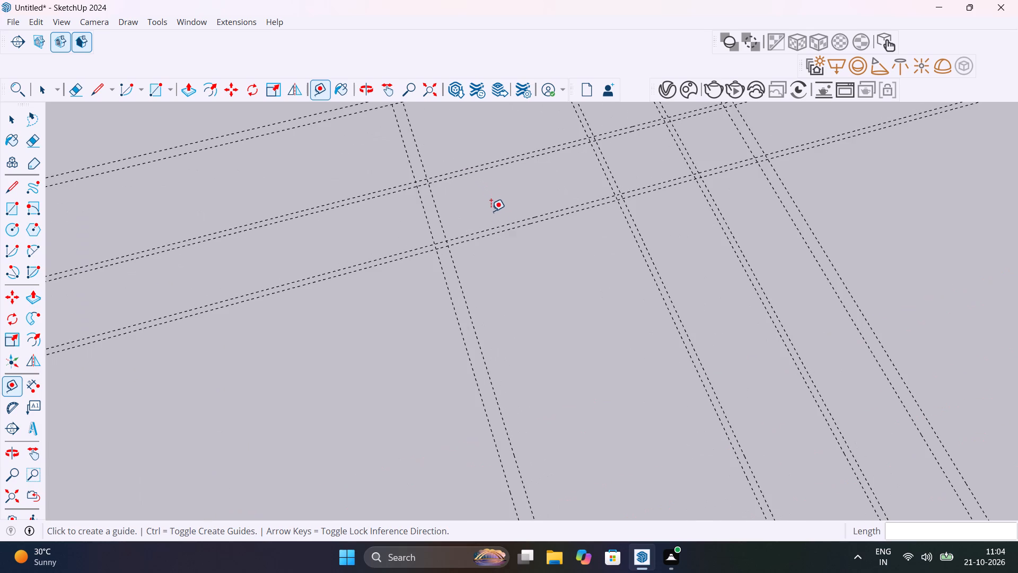
left_click(516, 228)
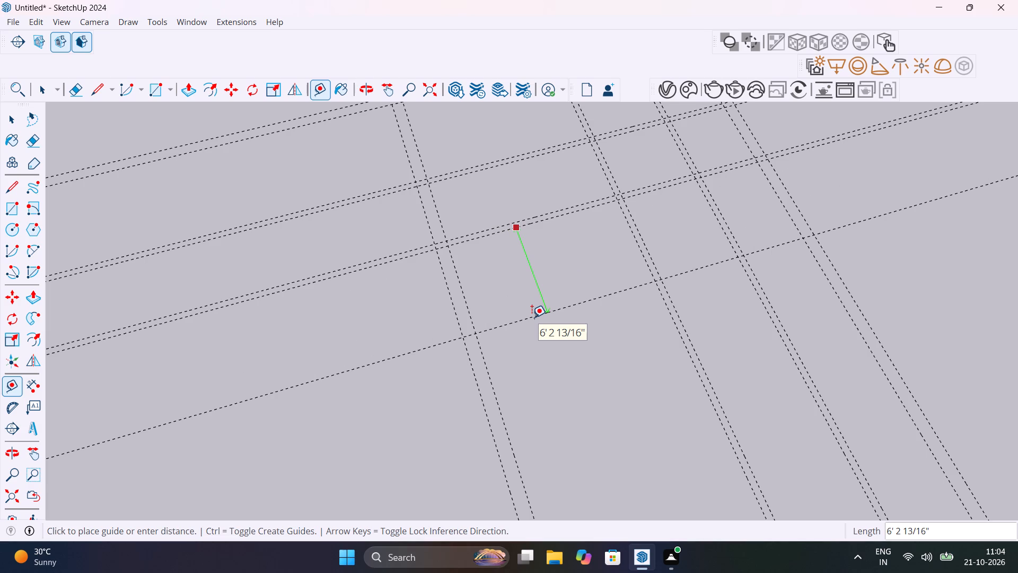
key("1")
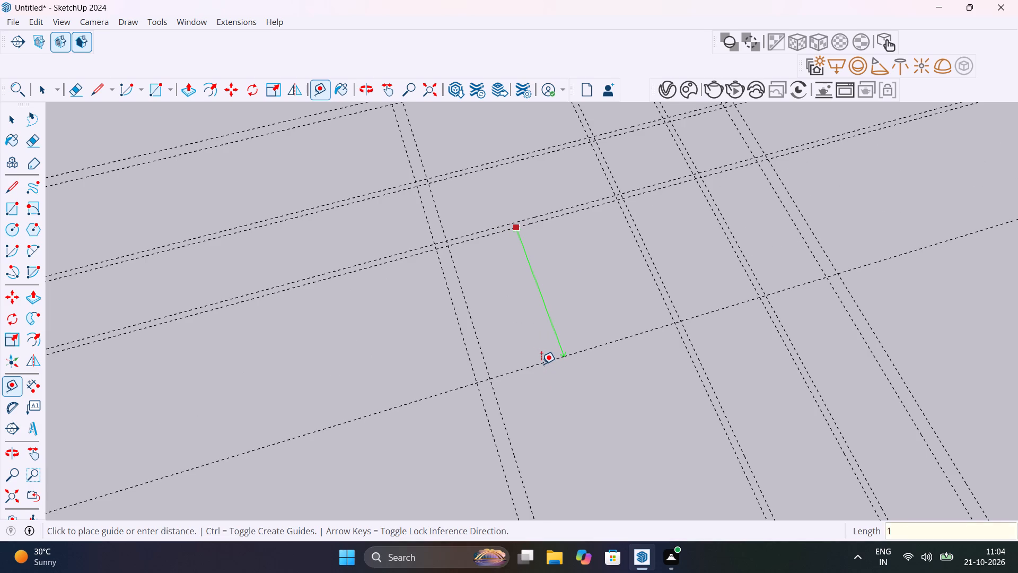
type("2'")
key("Return")
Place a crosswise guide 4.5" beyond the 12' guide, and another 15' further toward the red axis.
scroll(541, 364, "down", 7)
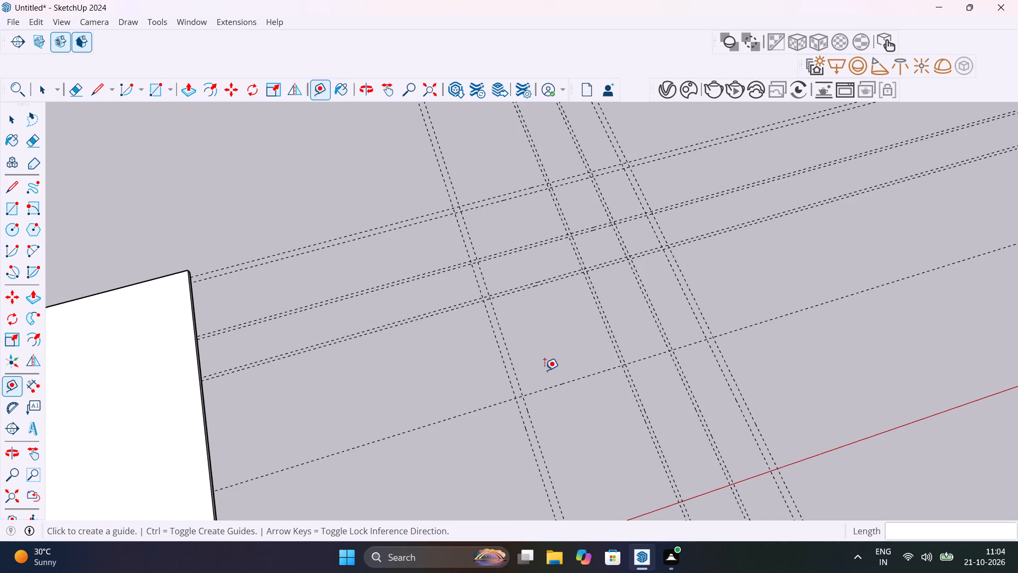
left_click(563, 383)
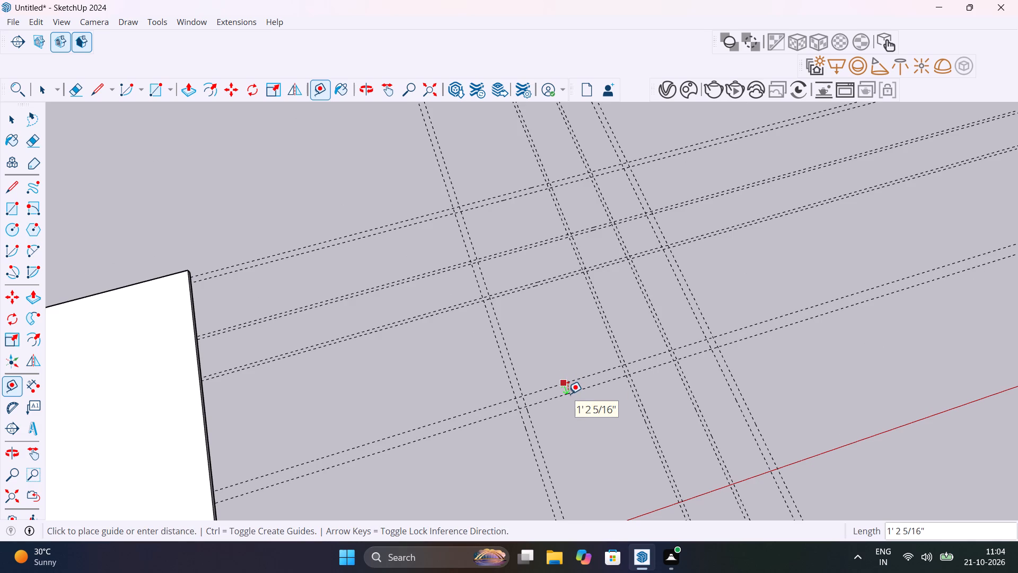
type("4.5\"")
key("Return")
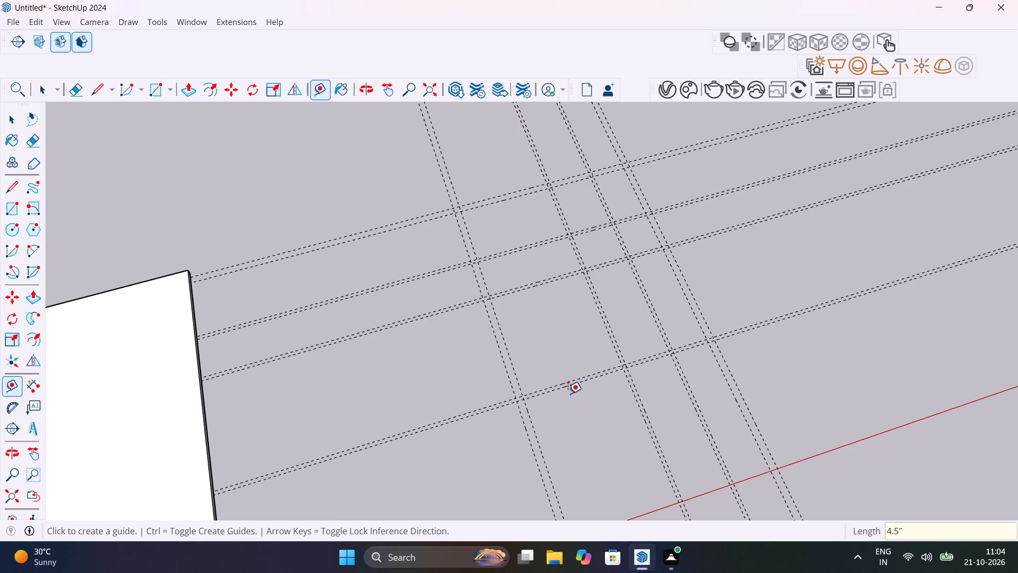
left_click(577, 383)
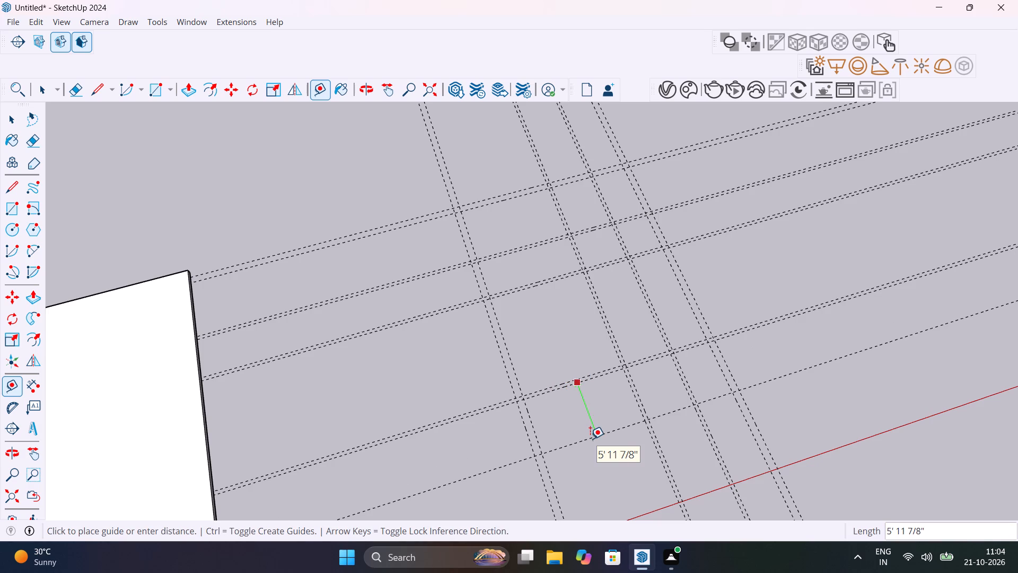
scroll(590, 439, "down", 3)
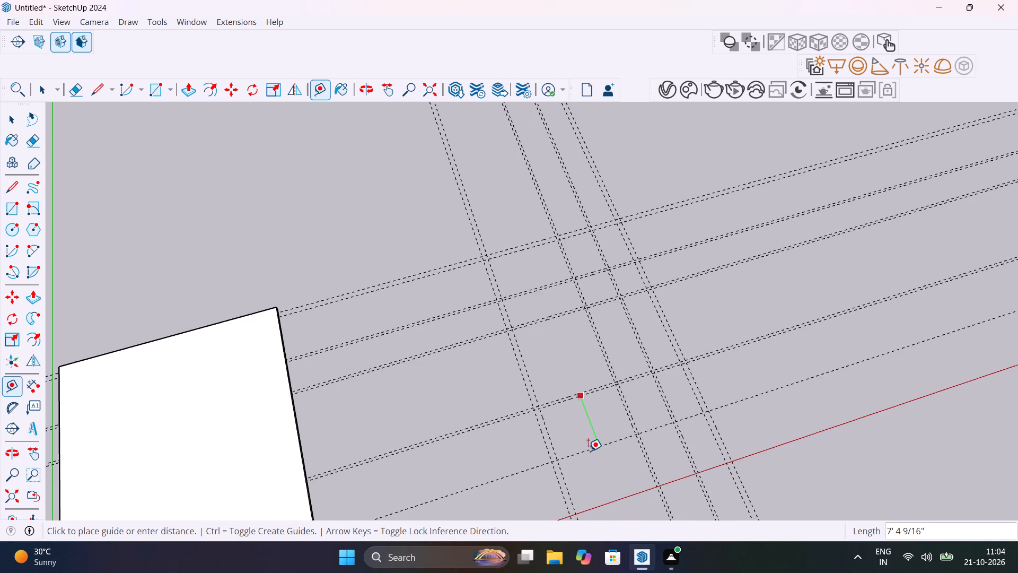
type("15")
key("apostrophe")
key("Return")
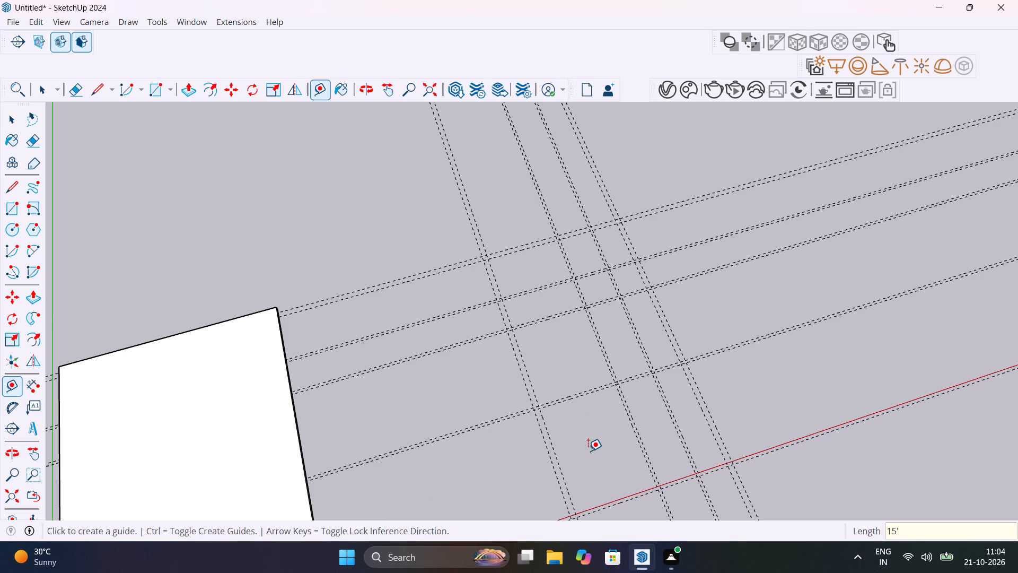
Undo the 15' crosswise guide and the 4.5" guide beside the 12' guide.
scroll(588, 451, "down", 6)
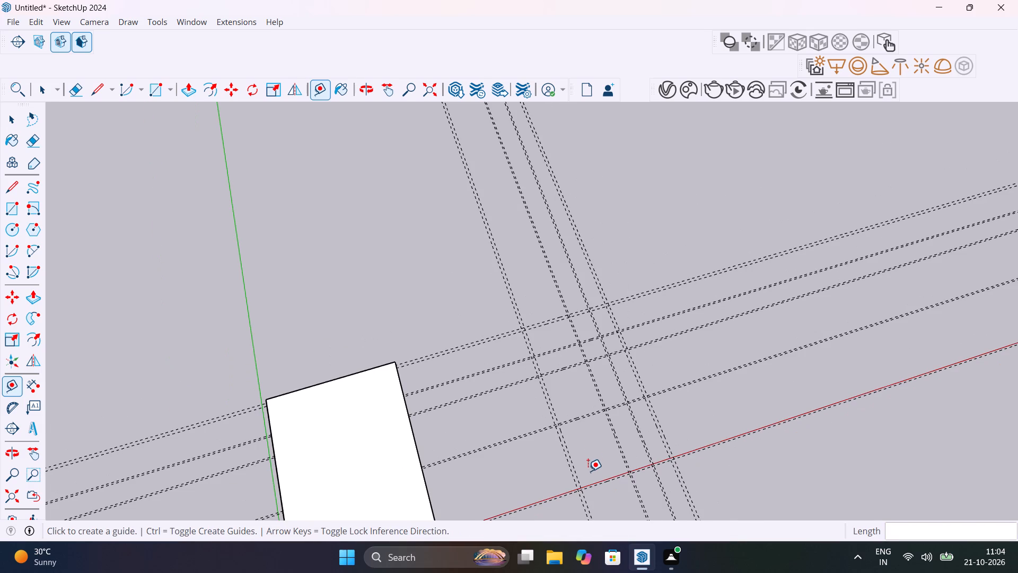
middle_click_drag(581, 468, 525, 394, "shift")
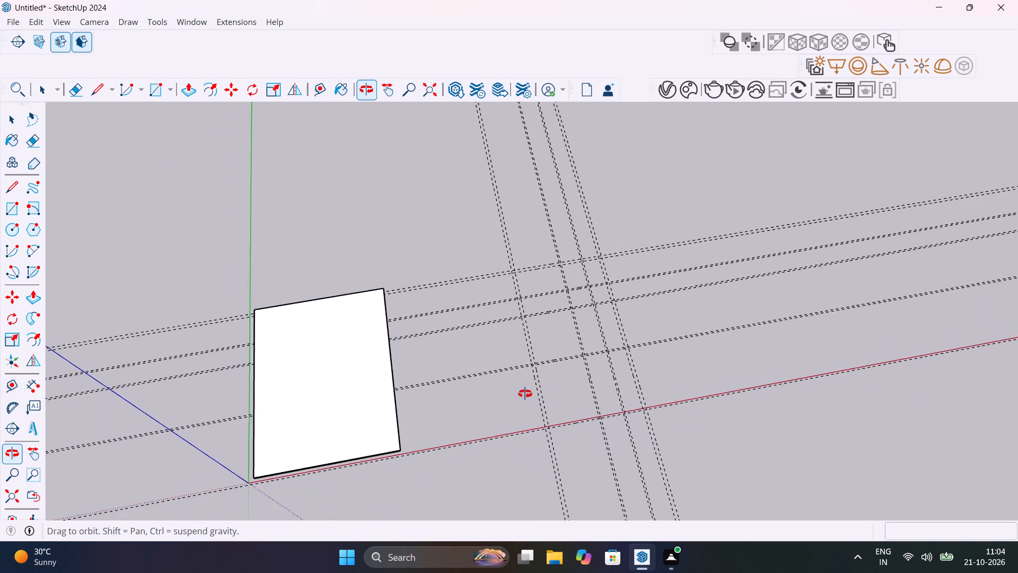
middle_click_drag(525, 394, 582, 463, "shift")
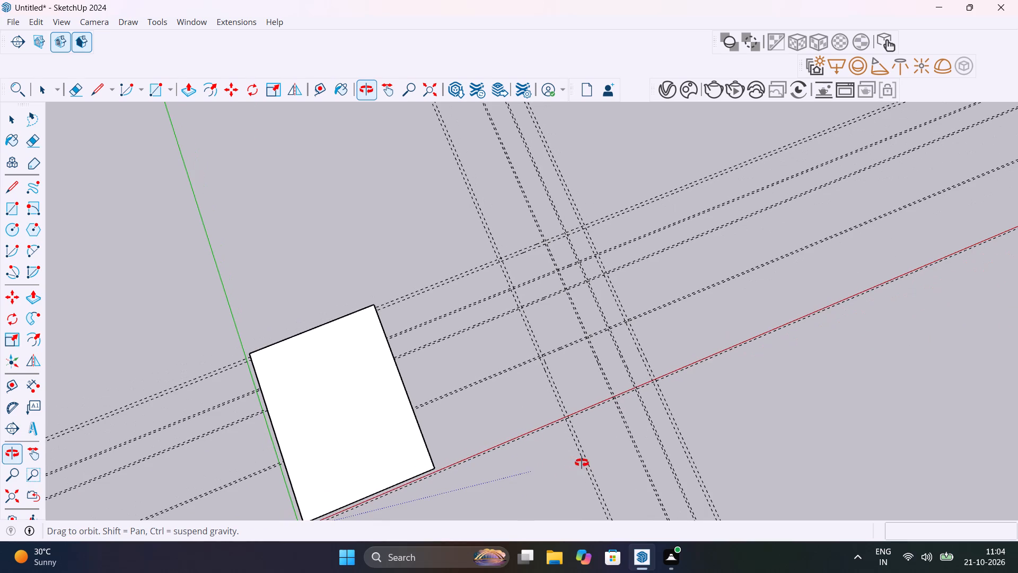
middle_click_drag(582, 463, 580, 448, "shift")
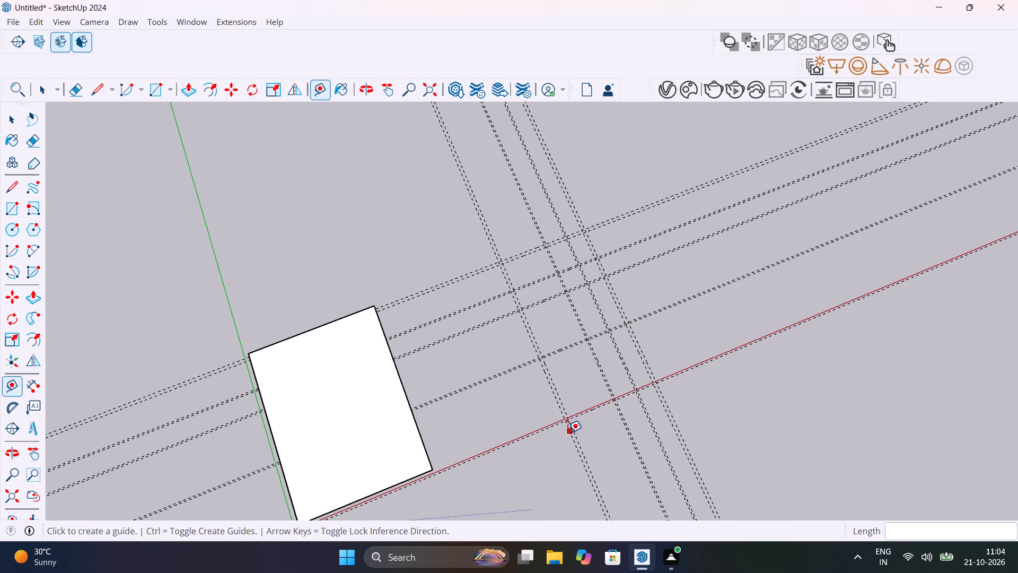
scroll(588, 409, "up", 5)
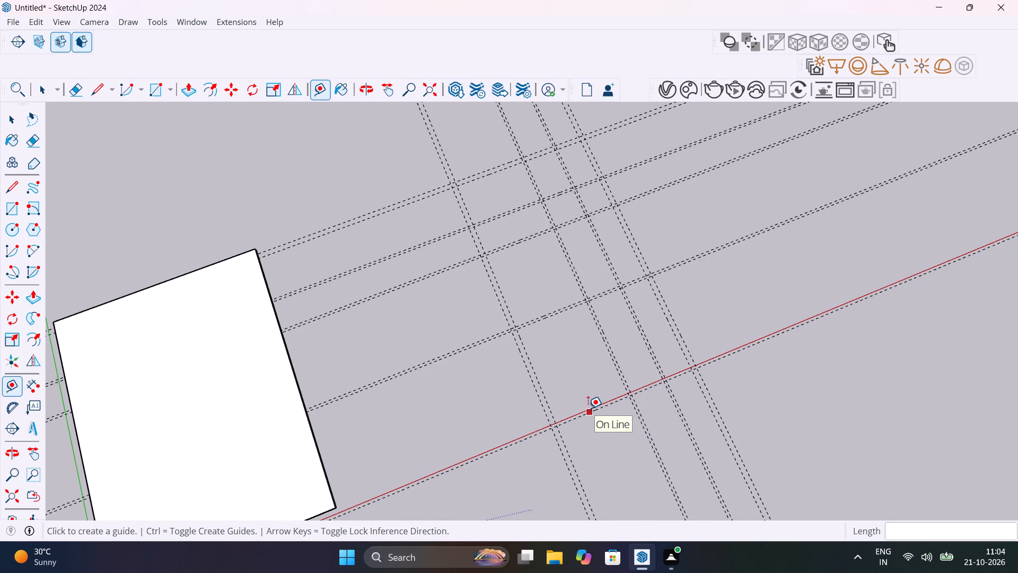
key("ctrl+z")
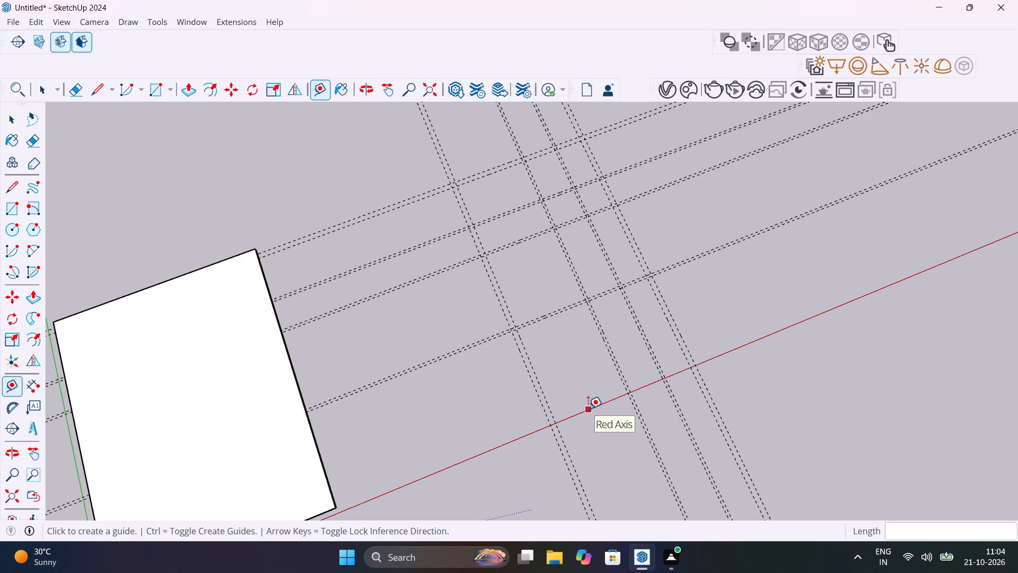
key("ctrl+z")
Place a crosswise guide 9" beyond the 12' guide, toward the red axis.
scroll(534, 318, "up", 6)
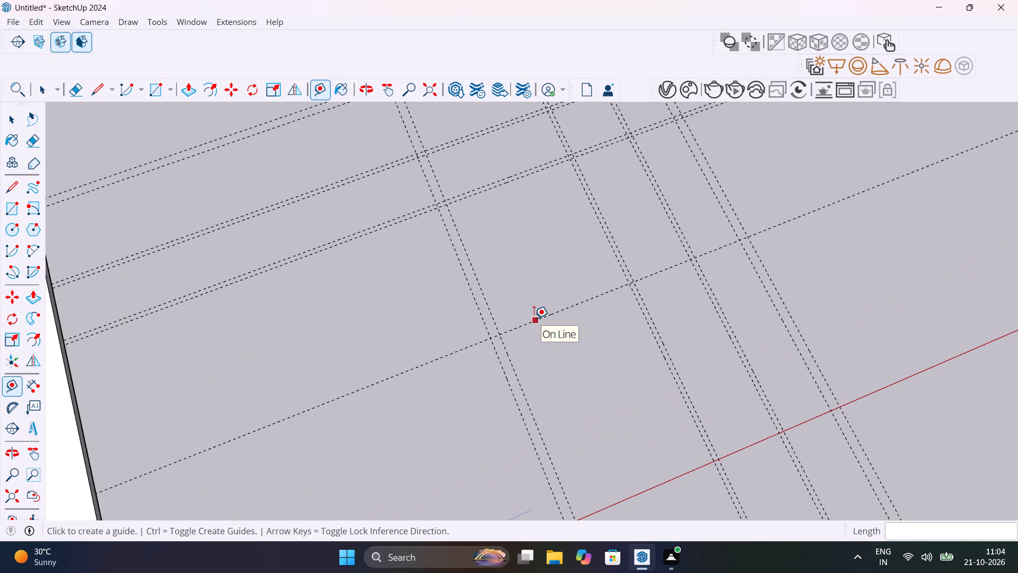
left_click(534, 318)
type("9\"")
key("Return")
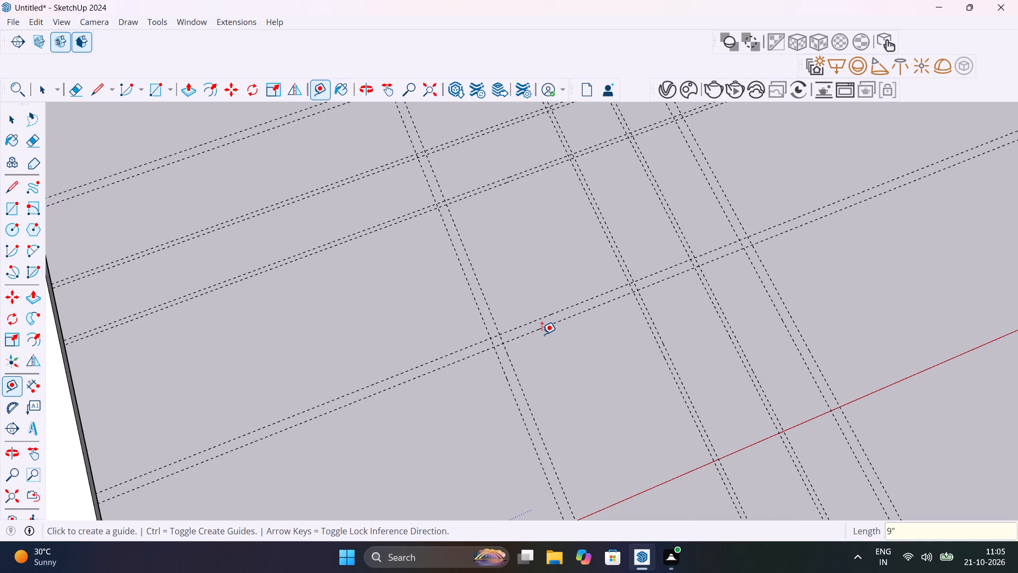
left_click(533, 418)
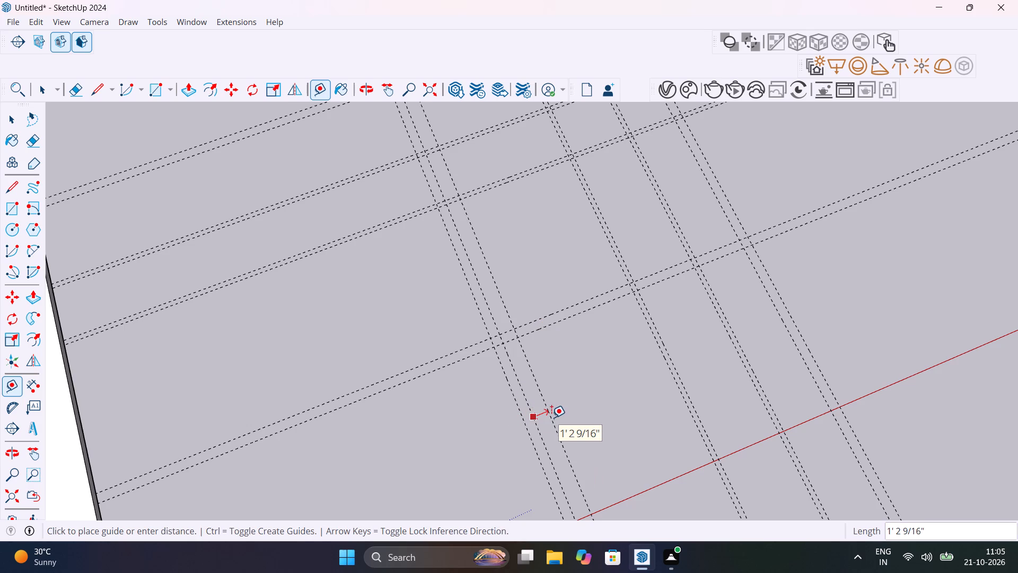
key("Escape")
Place a crosswise guide 15' from the new 9" crosswise pair, toward and past the red axis.
scroll(582, 459, "down", 3)
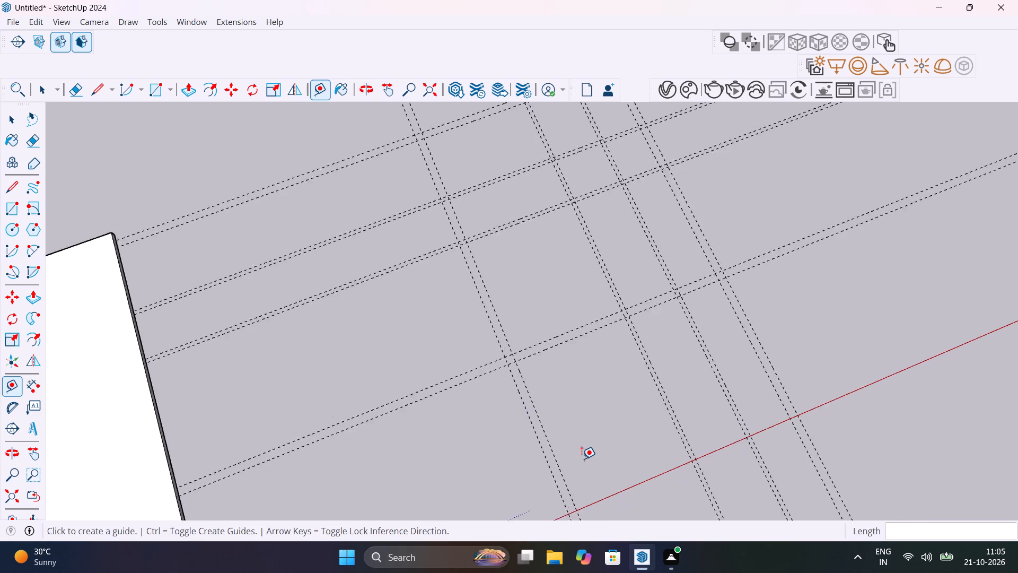
scroll(582, 459, "down", 2)
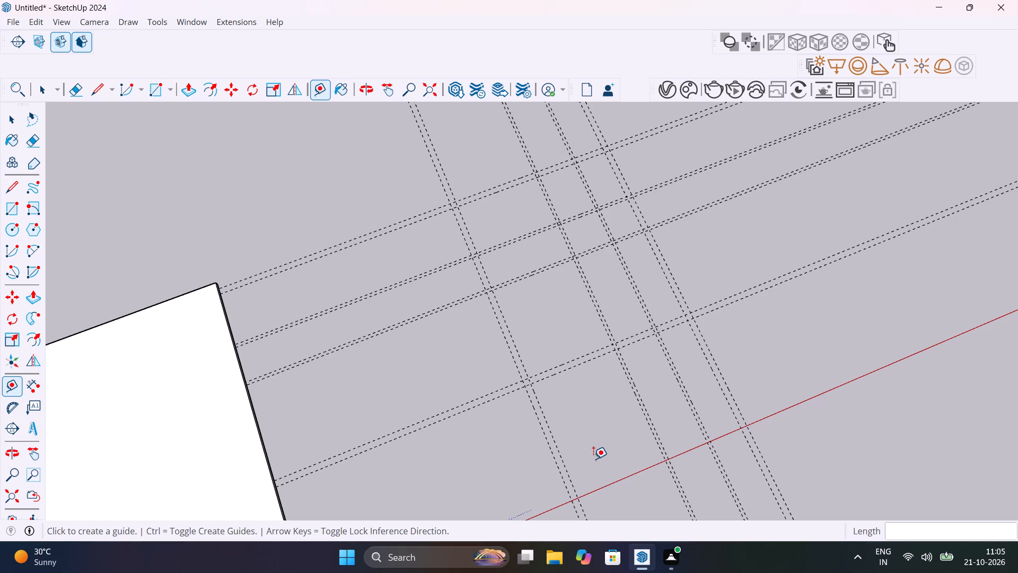
left_click(573, 368)
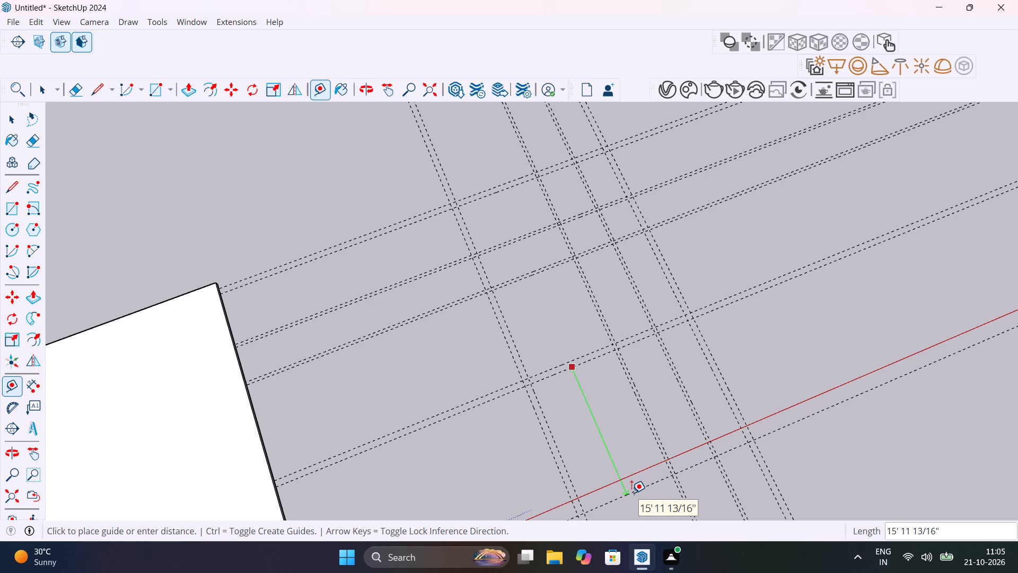
type("15'")
key("Return")
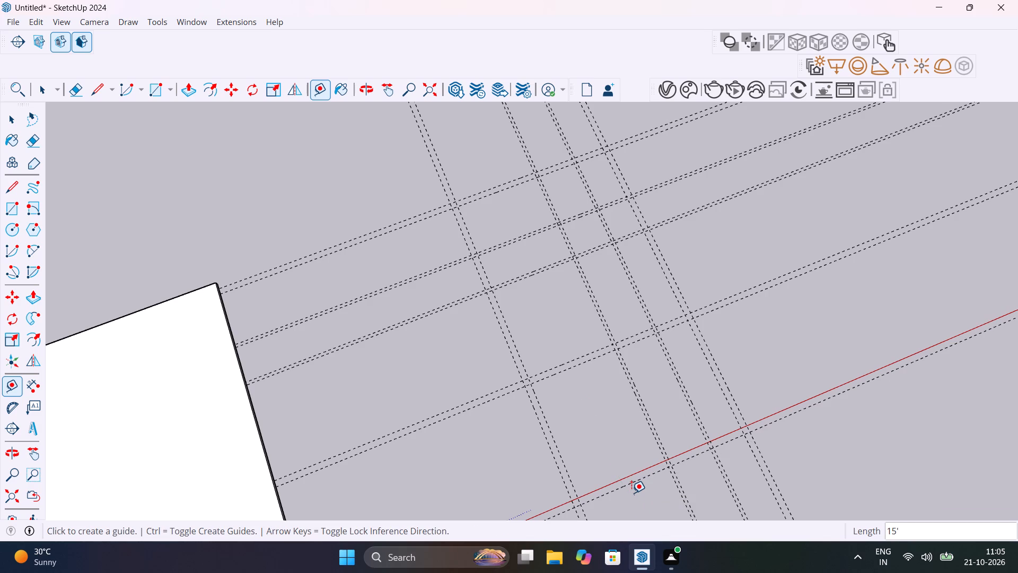
key("space")
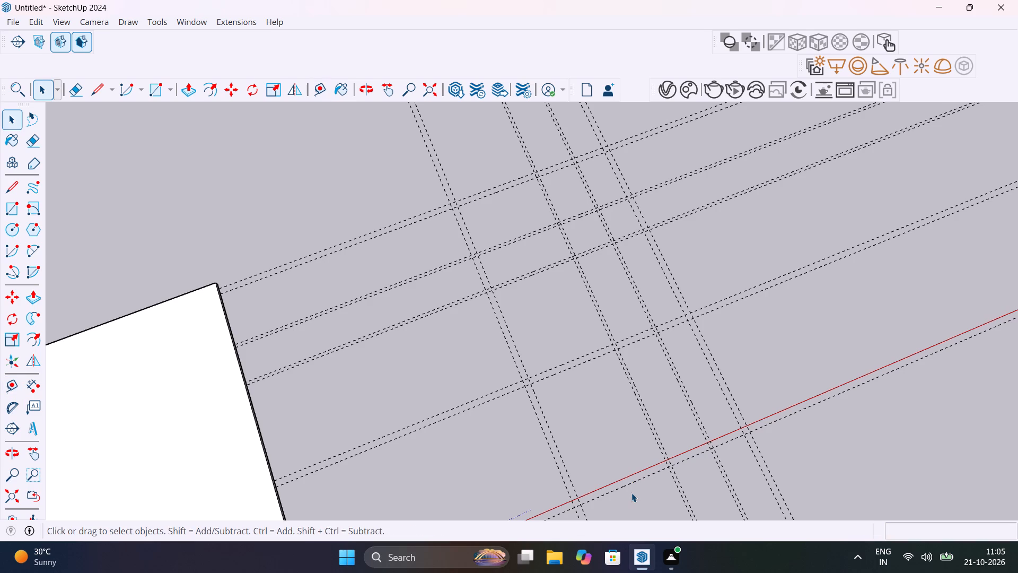
Draw a rectangle about 22' 3" by 41' between diagonally opposite outer guide intersections, ending on the crosswise guide just past the red axis.
key("r")
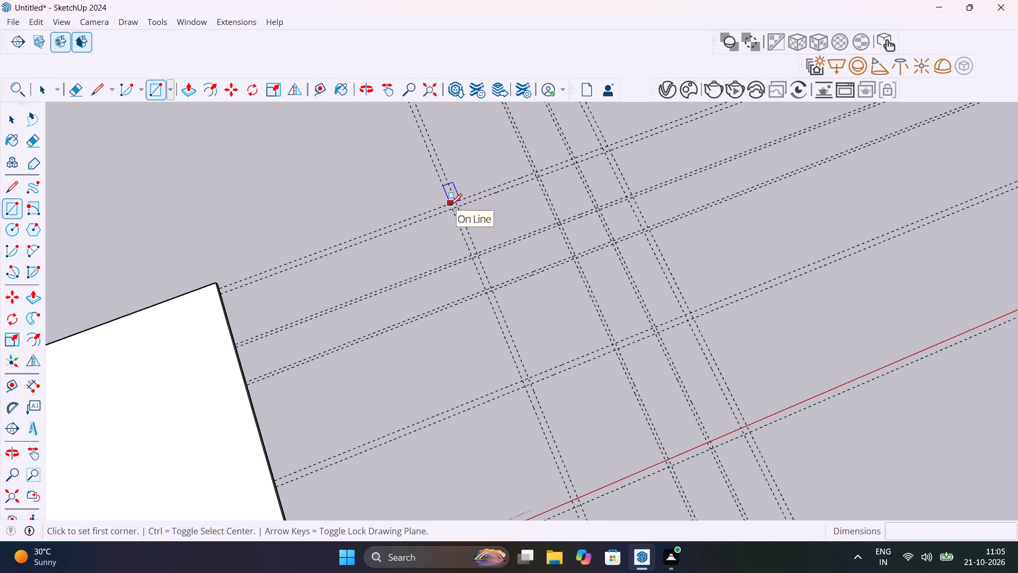
scroll(450, 206, "up", 11)
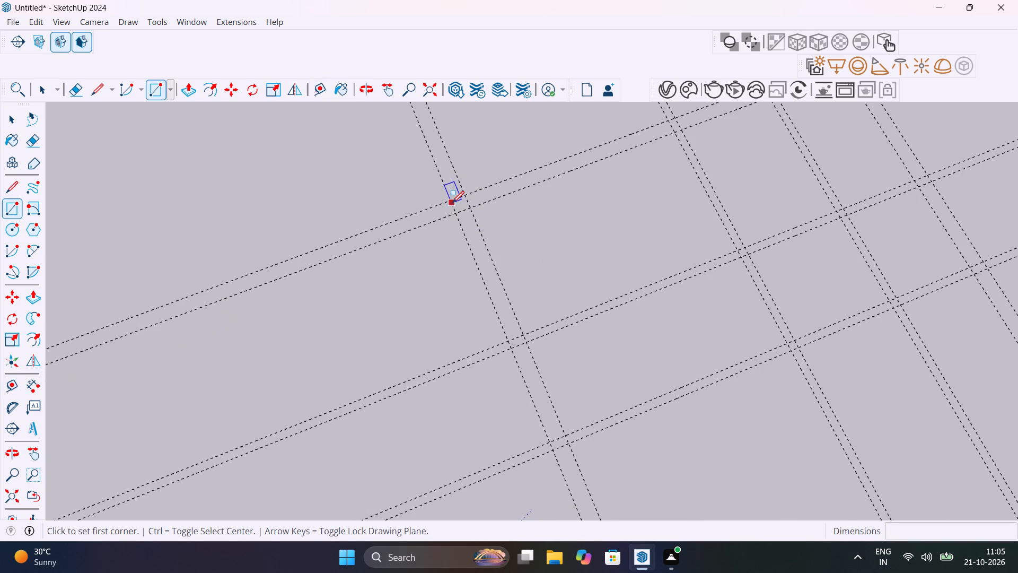
scroll(452, 199, "up", 2)
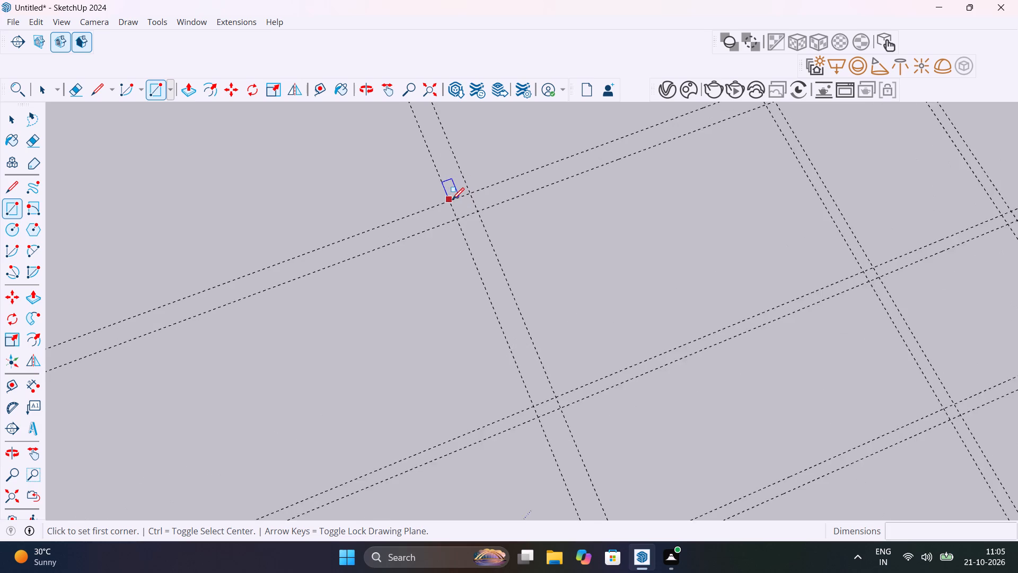
scroll(452, 199, "up", 18)
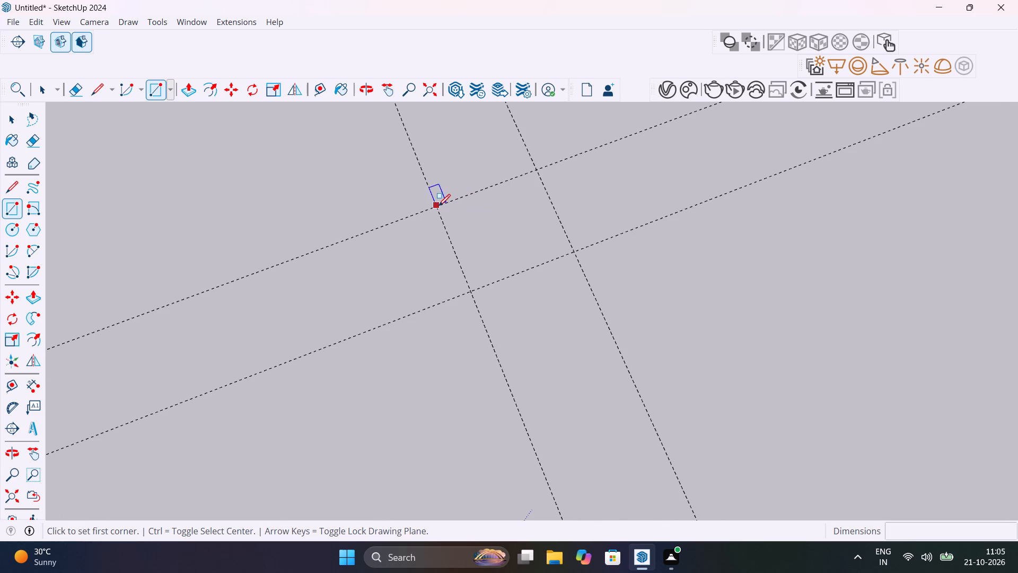
left_click(437, 207)
scroll(481, 235, "down", 20)
scroll(481, 235, "down", 4)
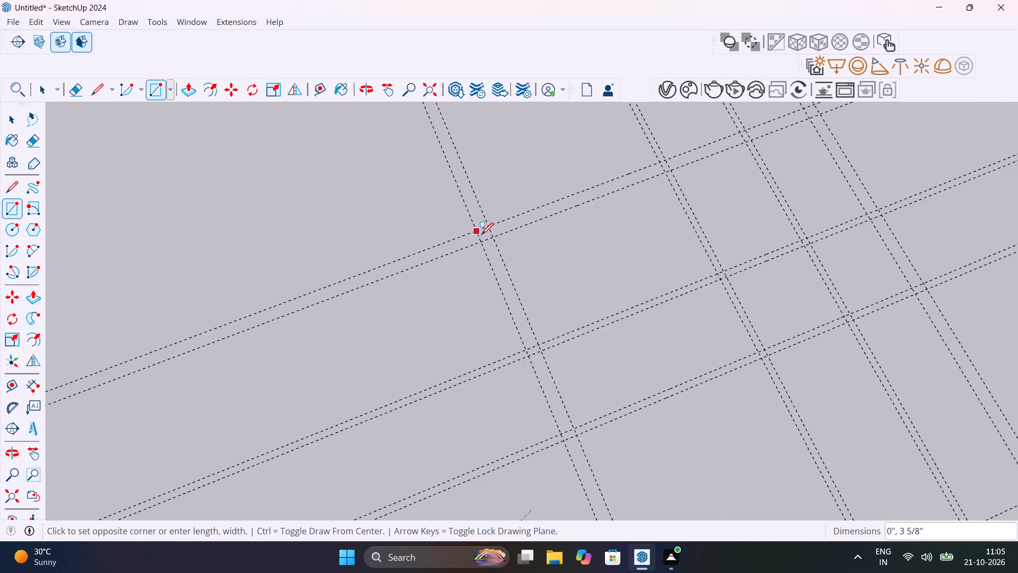
scroll(481, 235, "down", 14)
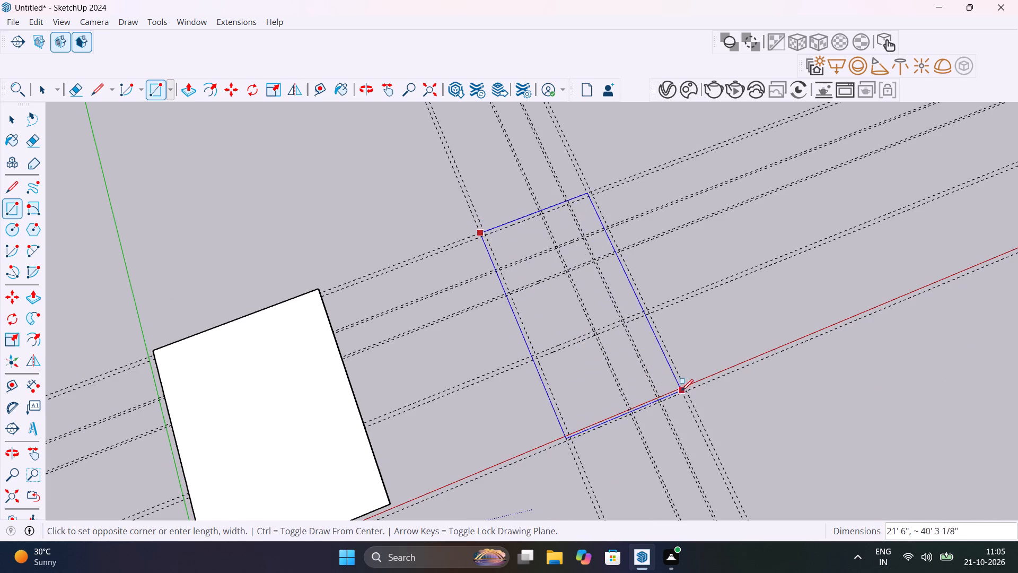
scroll(689, 392, "up", 11)
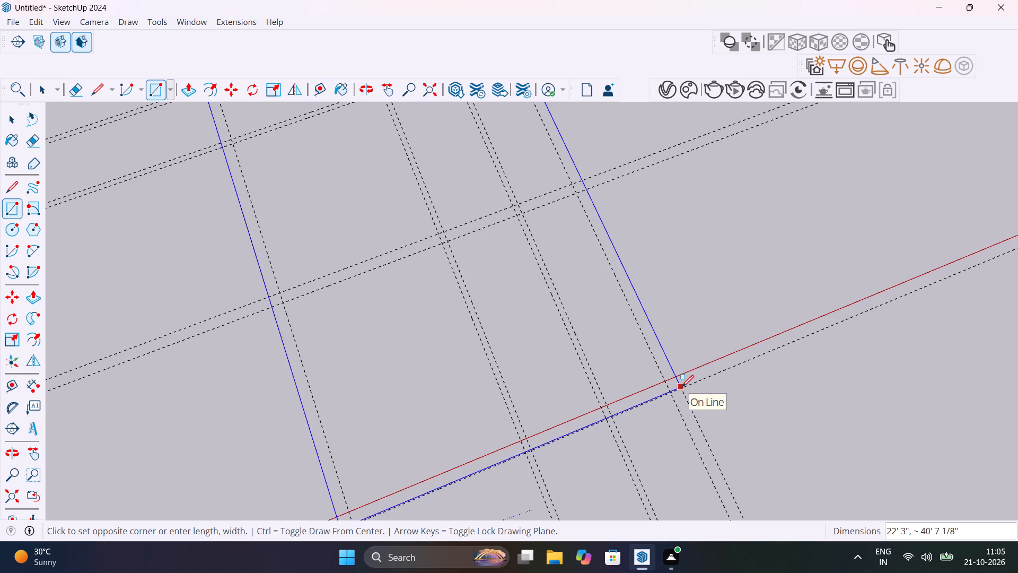
scroll(683, 388, "up", 5)
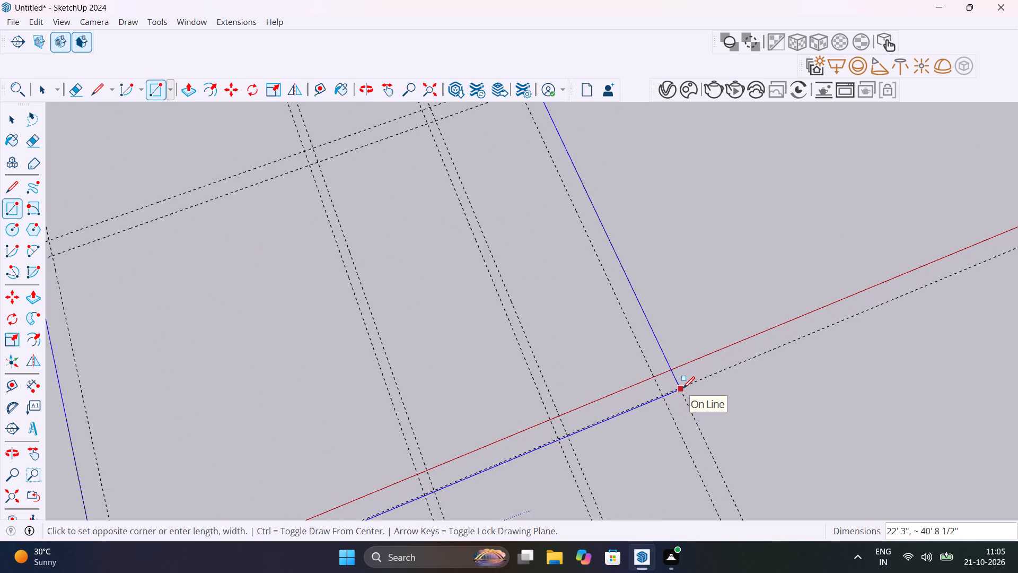
scroll(683, 388, "down", 1)
middle_click_drag(683, 388, 841, 105)
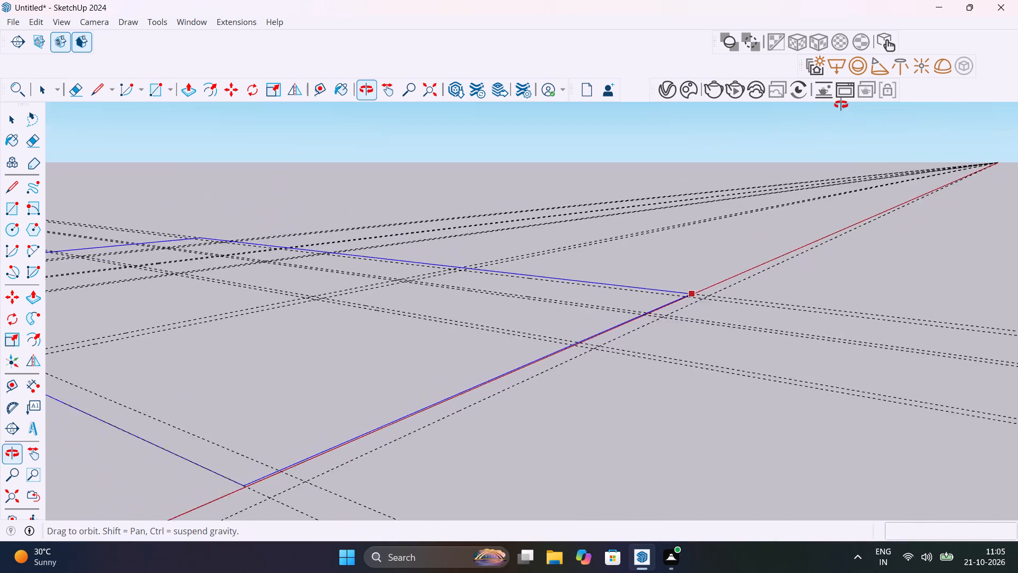
middle_click_drag(841, 105, 625, 109)
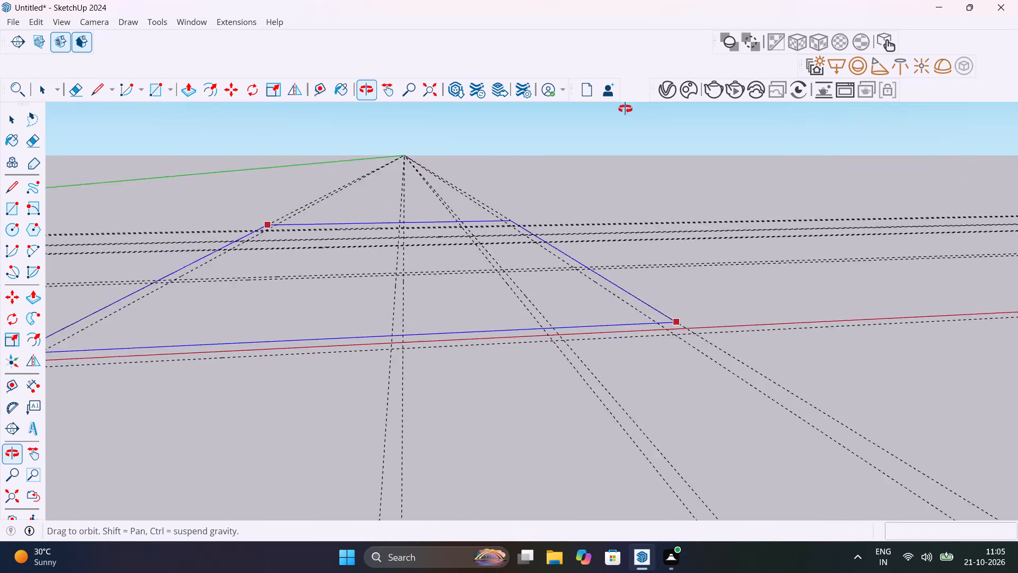
middle_click_drag(625, 109, 652, 228)
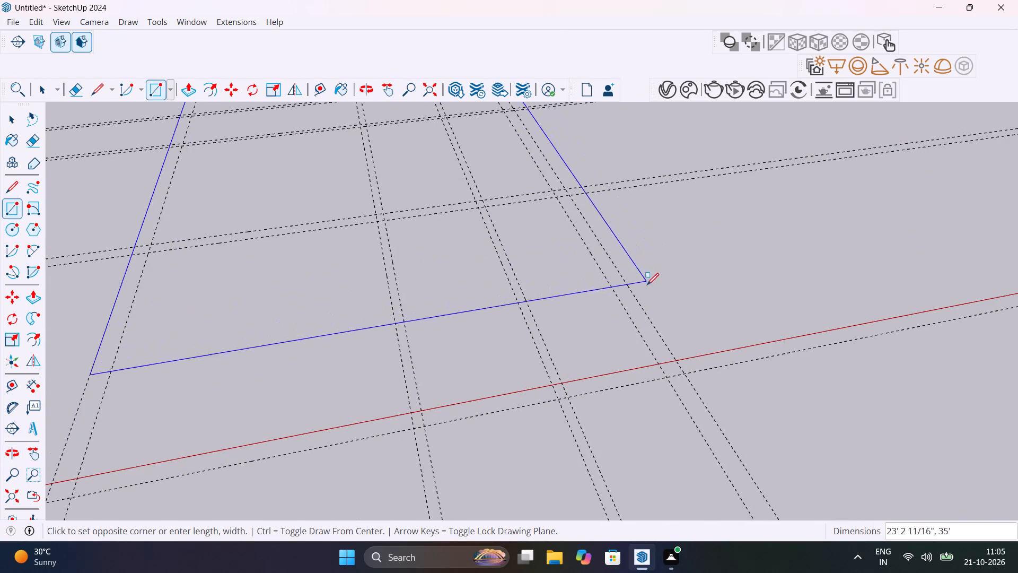
left_click(685, 374)
Push/Pull the underside of the new rectangle downward 6" to form a slab.
scroll(545, 370, "down", 8)
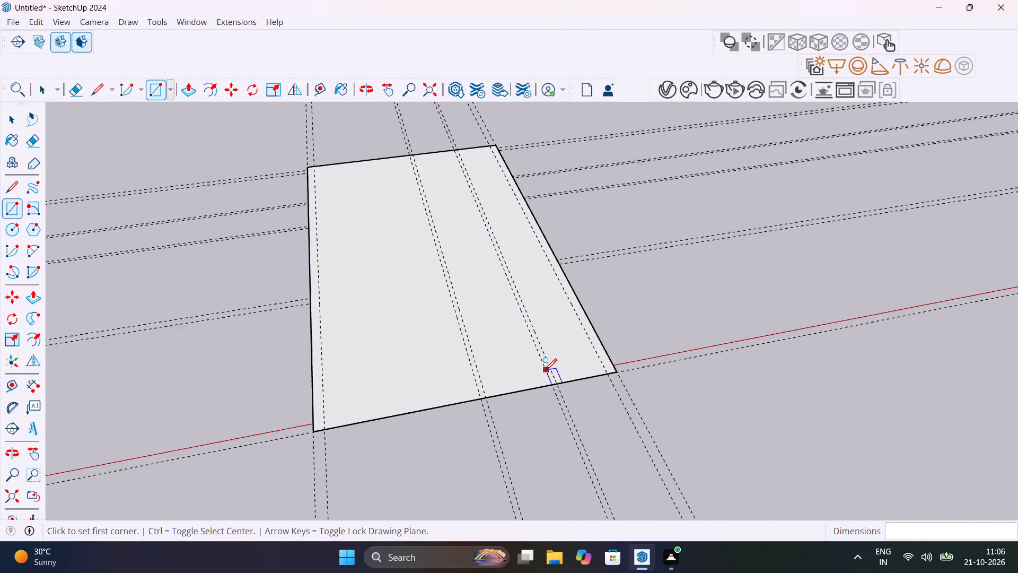
scroll(545, 370, "down", 4)
middle_click_drag(534, 401, 634, 190)
scroll(633, 192, "up", 1)
middle_click_drag(634, 190, 645, 176)
scroll(490, 304, "up", 6)
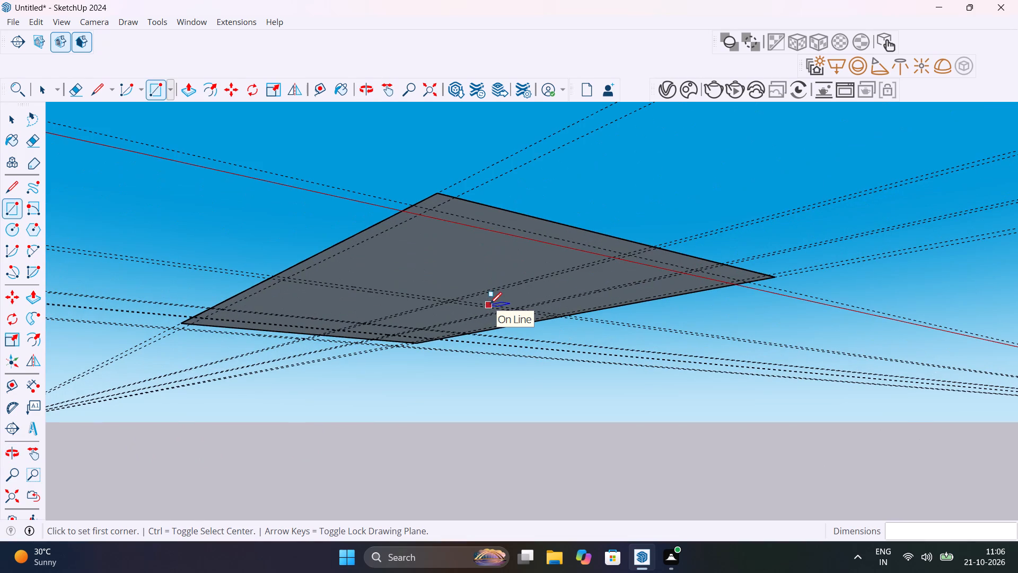
key("p")
left_click(484, 268)
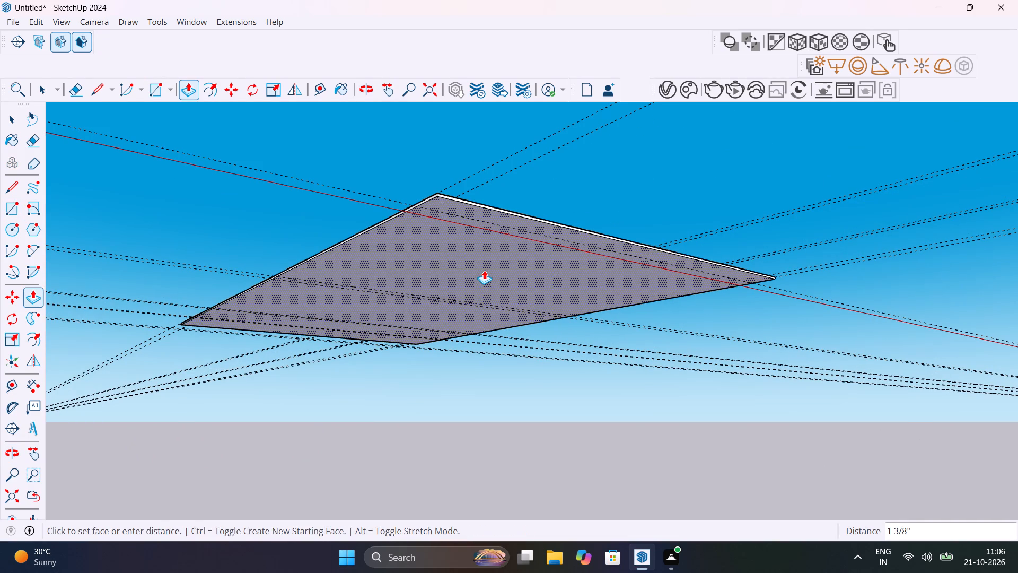
type("6\"")
key("Return")
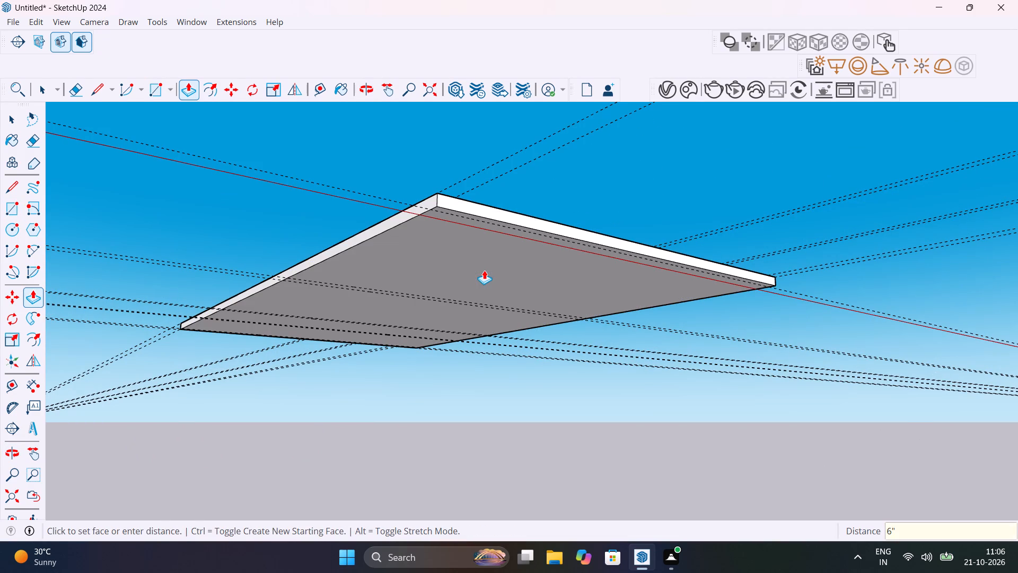
key("space")
Select the whole new slab, make it a group, and deselect it.
scroll(525, 235, "down", 6)
middle_click_drag(570, 264, 548, 459)
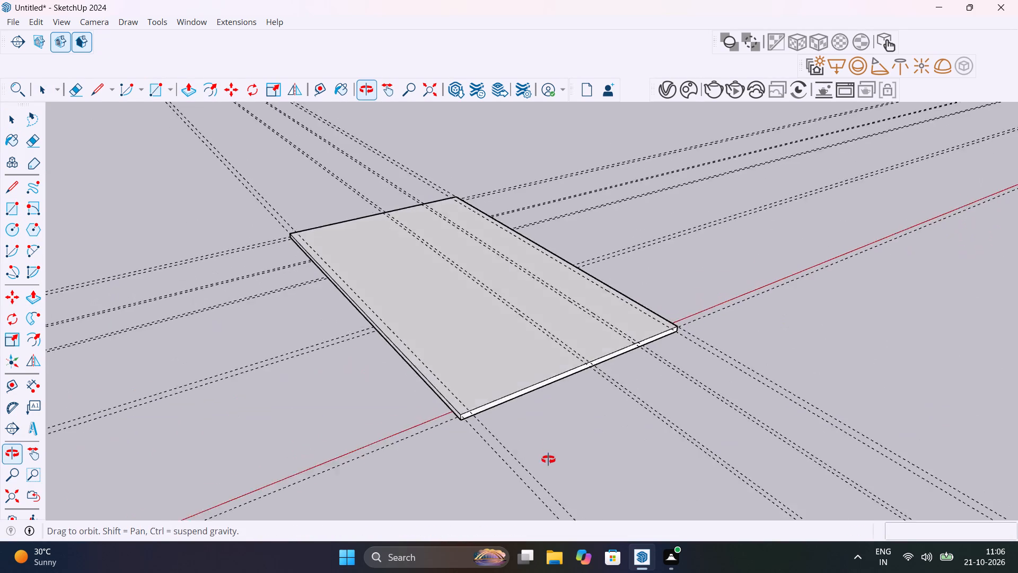
middle_click_drag(548, 459, 548, 481)
scroll(548, 481, "up", 1)
triple_click(508, 355)
left_click(508, 355)
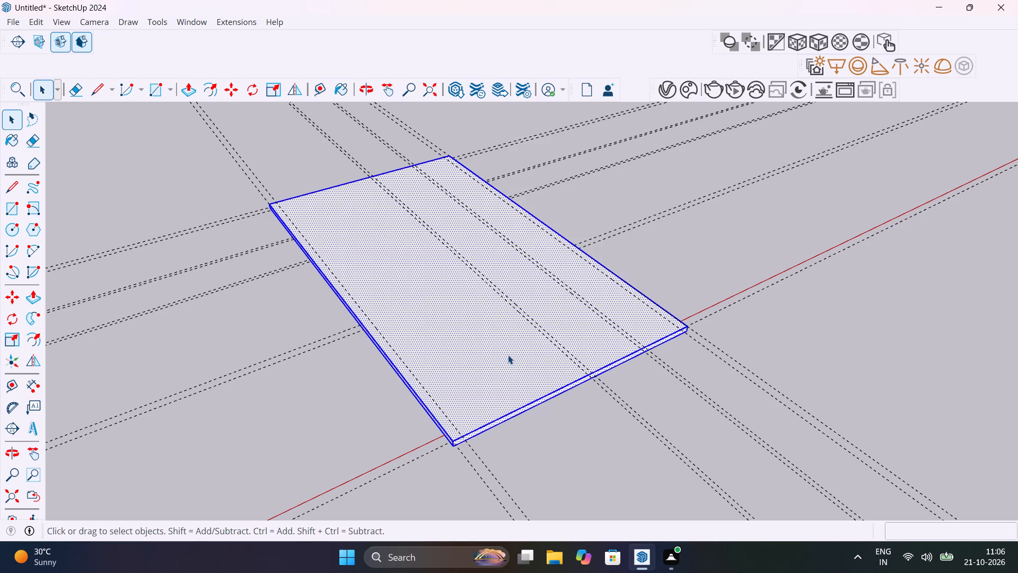
right_click(508, 355)
left_click(523, 134)
left_click(924, 350)
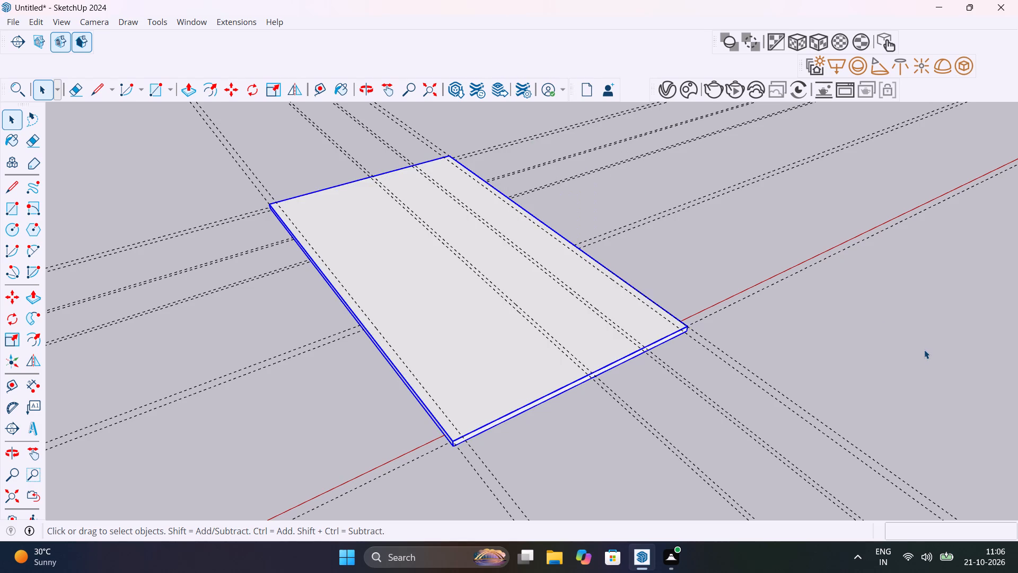
Inside the slab group, Push/Pull the end face farthest from the red axis outward about 3 1/16" to the outer crosswise guide.
middle_click_drag(714, 247, 634, 388)
scroll(634, 389, "up", 1)
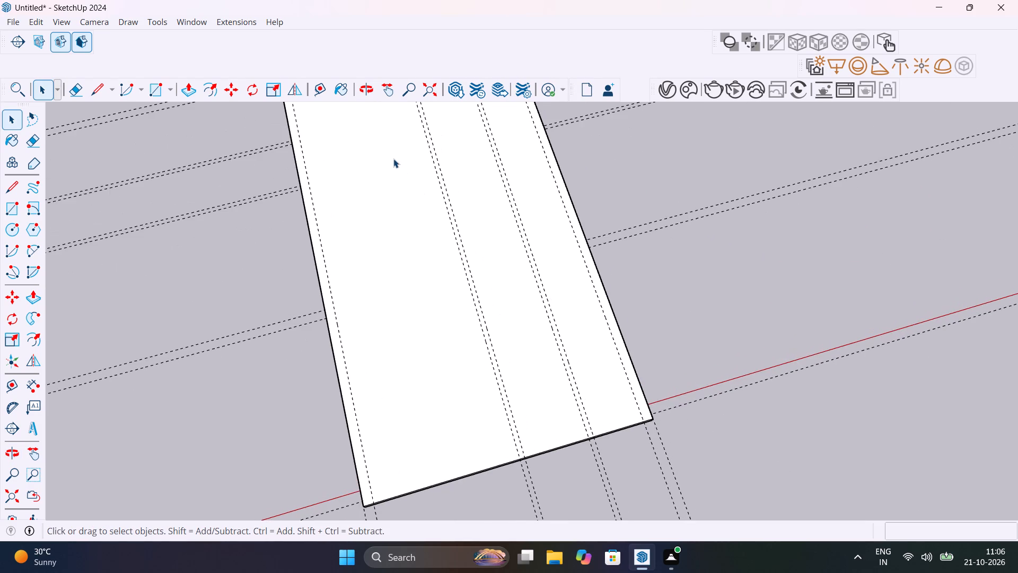
scroll(393, 158, "down", 6)
middle_click_drag(406, 153, 466, 405)
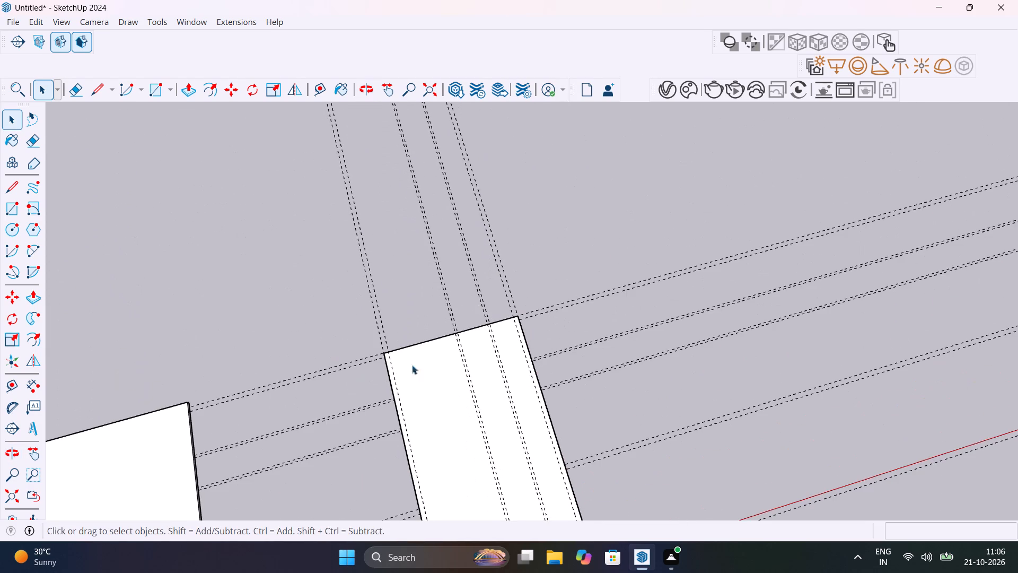
scroll(407, 360, "up", 12)
middle_click_drag(420, 355, 631, 202)
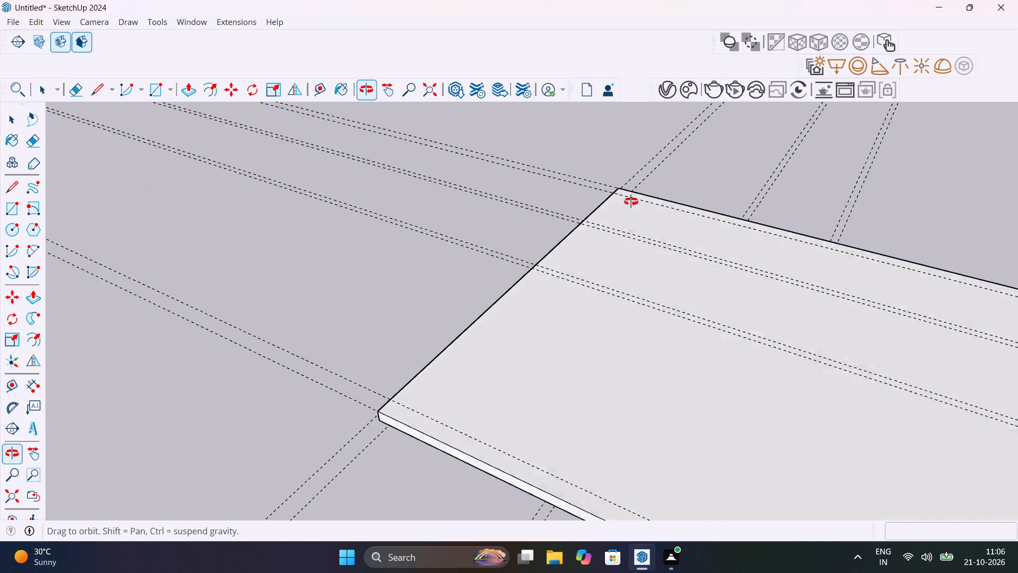
middle_click_drag(631, 202, 370, 255)
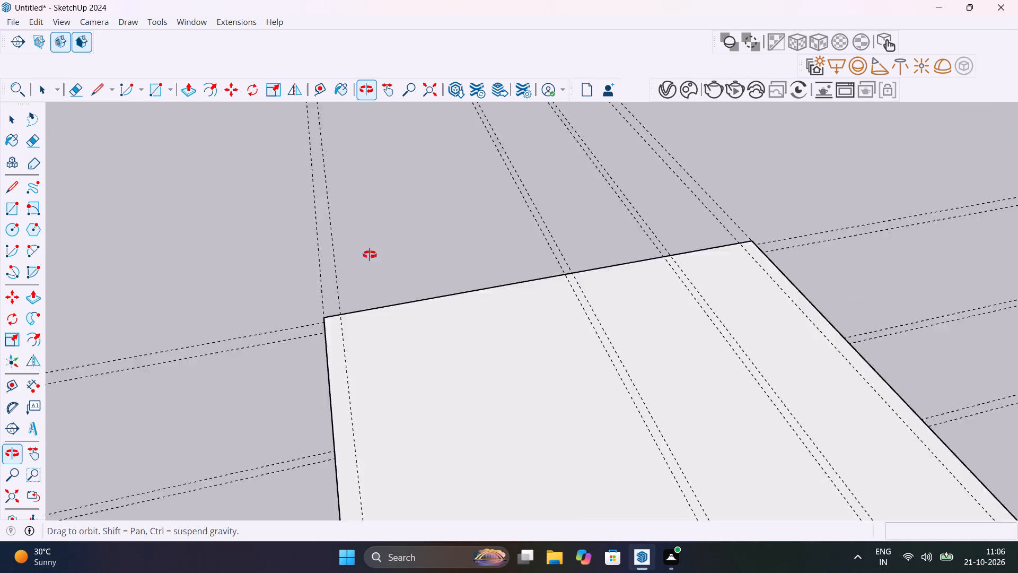
middle_click_drag(370, 255, 508, 320)
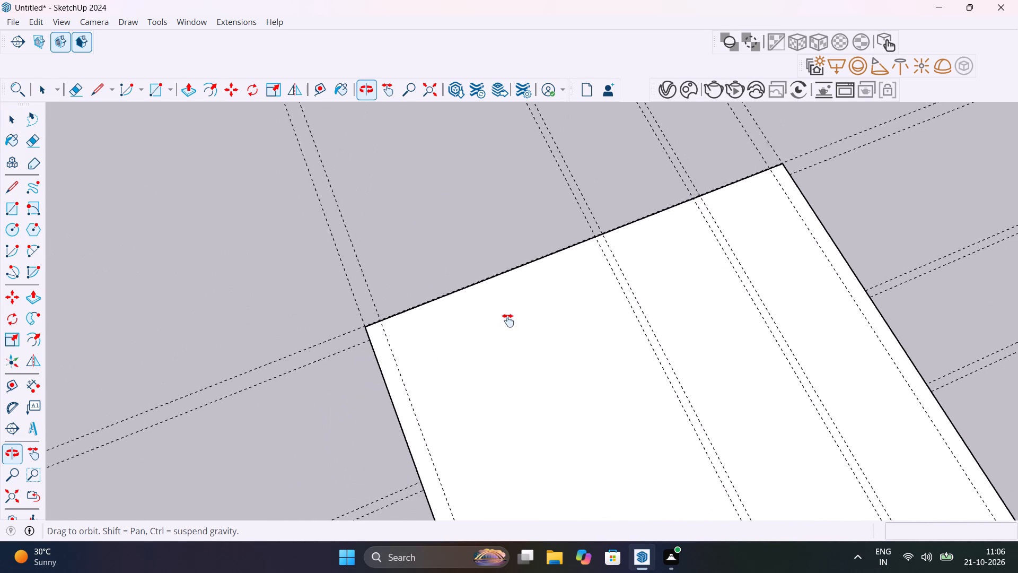
middle_click_drag(508, 320, 964, 233)
middle_click_drag(426, 293, 639, 176)
scroll(639, 176, "up", 1)
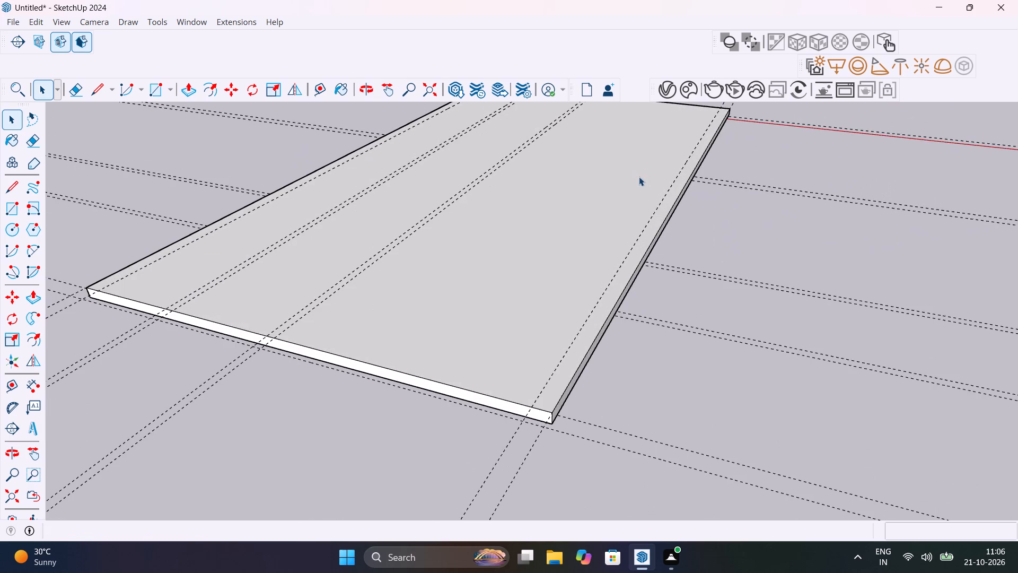
scroll(502, 413, "up", 10)
middle_click_drag(513, 399, 491, 314)
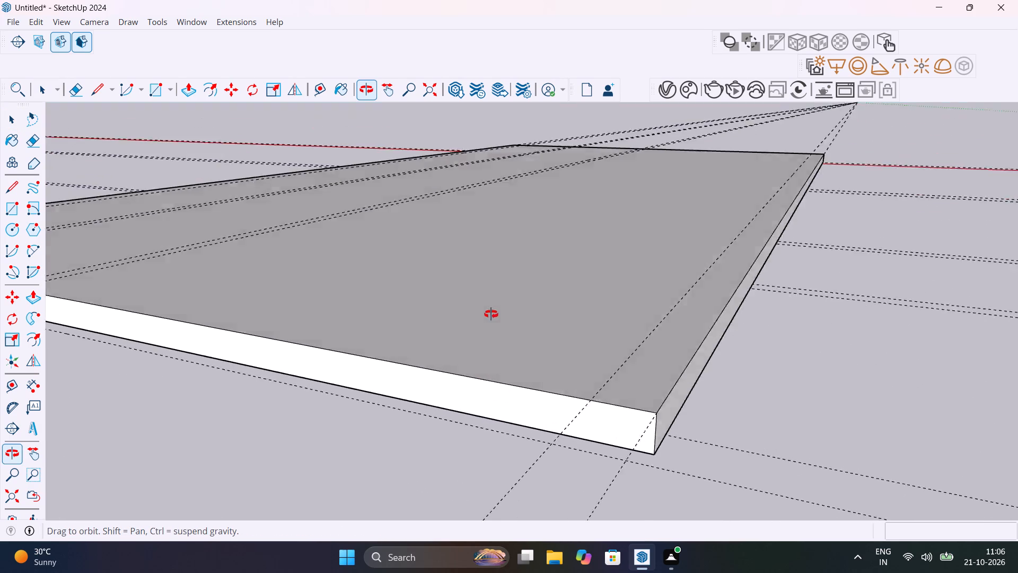
middle_click_drag(491, 314, 448, 369)
left_click(496, 389)
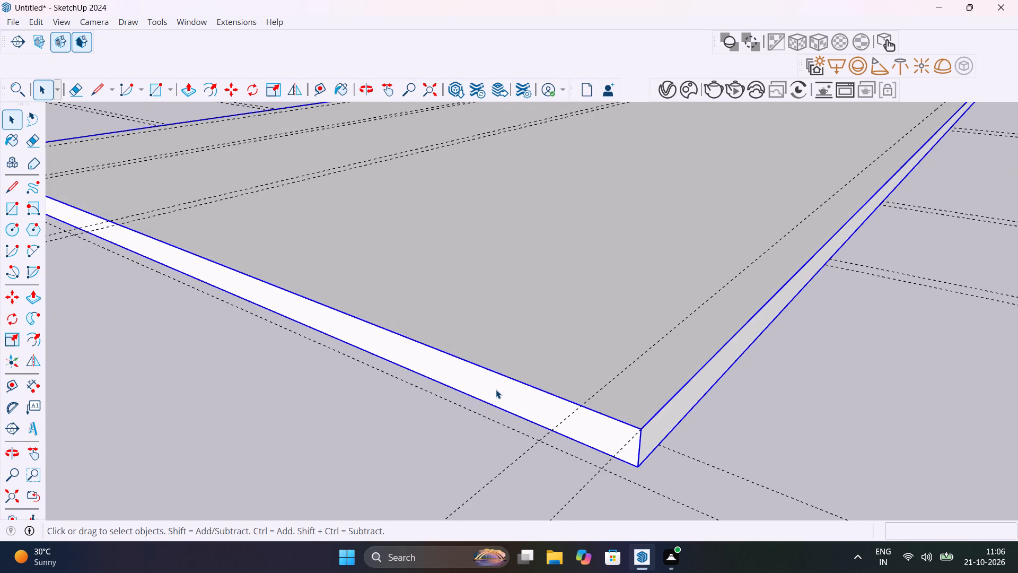
double_click(496, 389)
left_click(496, 389)
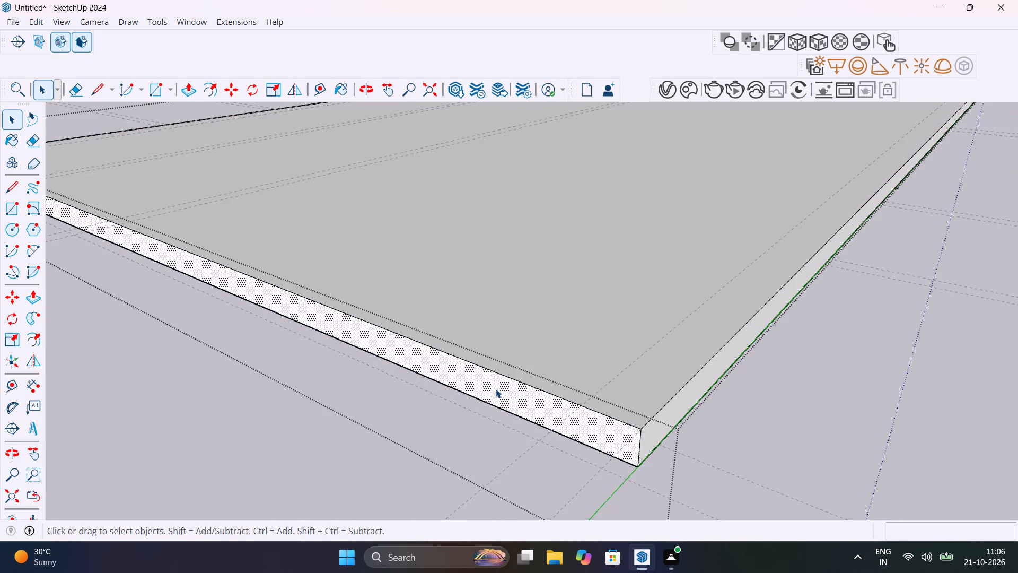
key("p")
left_click(617, 445)
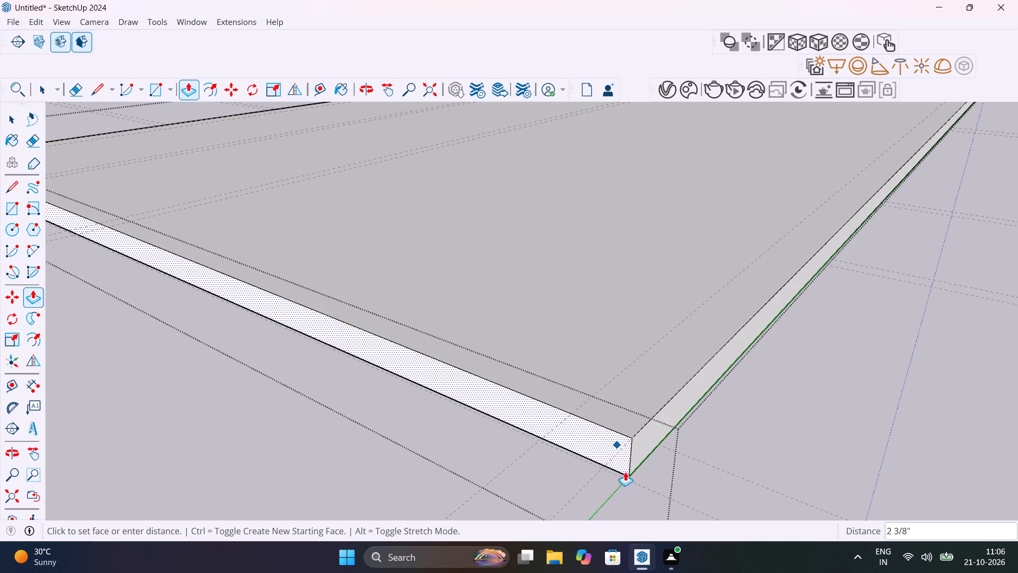
left_click(649, 488)
Examine the slab's other corners and side faces against the outer guides.
scroll(477, 412, "down", 7)
middle_click_drag(707, 353, 229, 349)
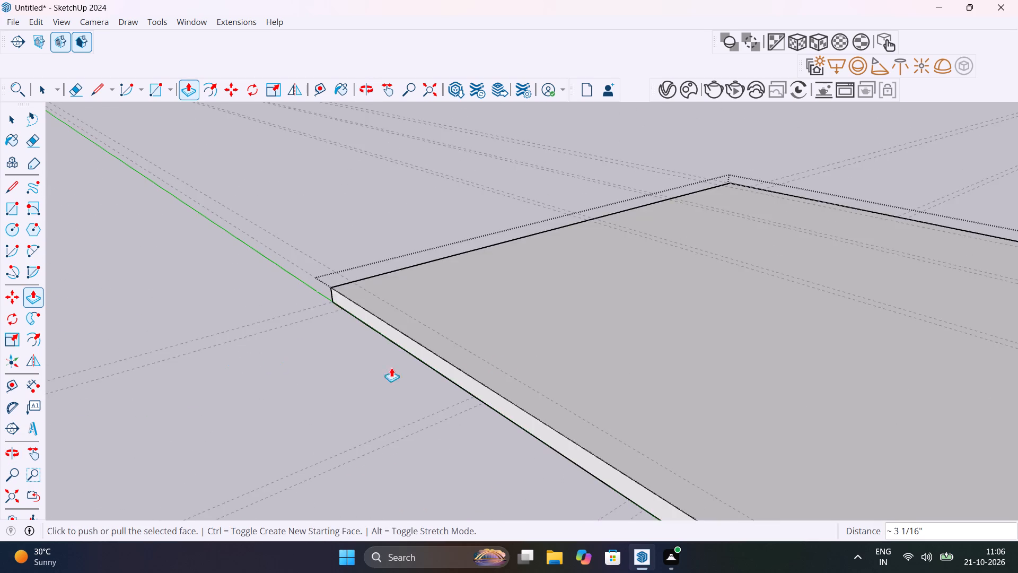
scroll(506, 361, "down", 18)
middle_click_drag(651, 421, 504, 231, "shift")
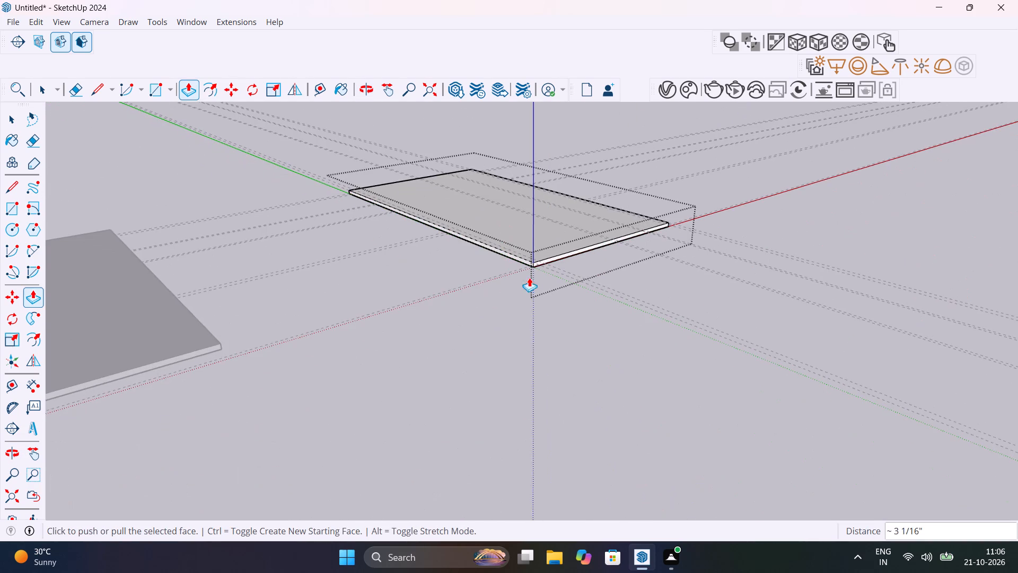
scroll(545, 277, "up", 20)
scroll(545, 277, "up", 6)
scroll(533, 228, "up", 5)
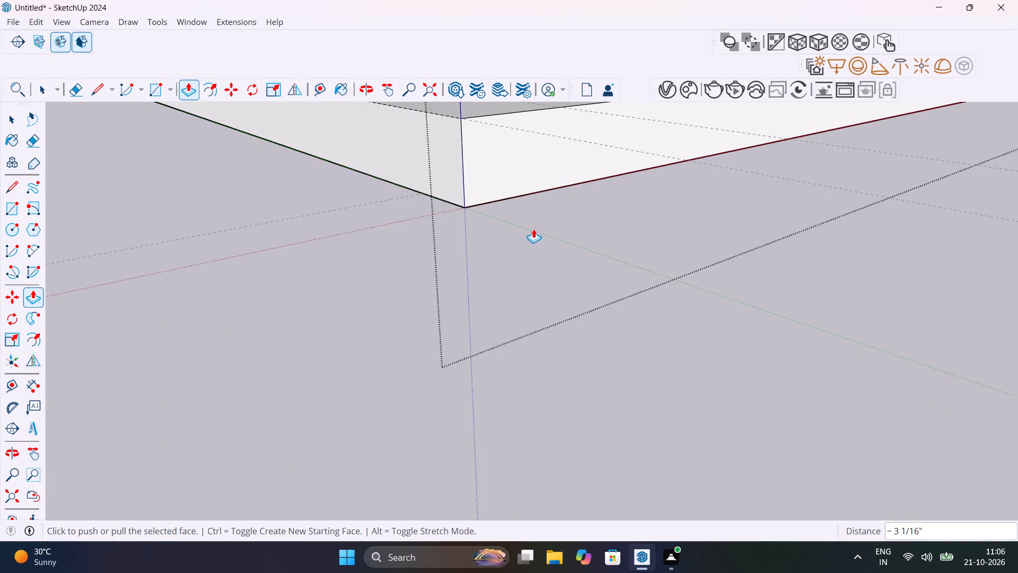
middle_click_drag(537, 230, 740, 274)
scroll(368, 279, "down", 6)
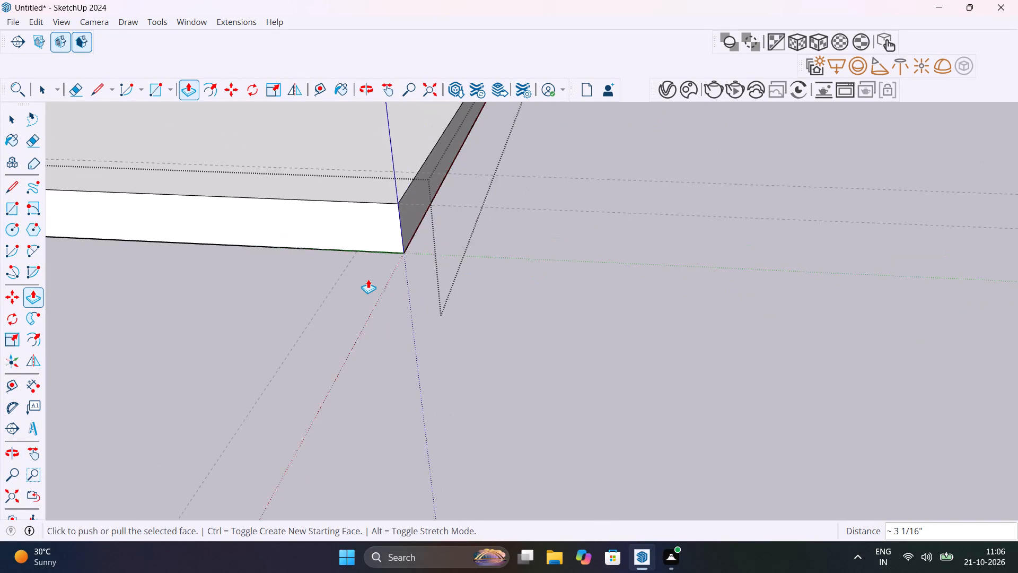
scroll(368, 279, "down", 11)
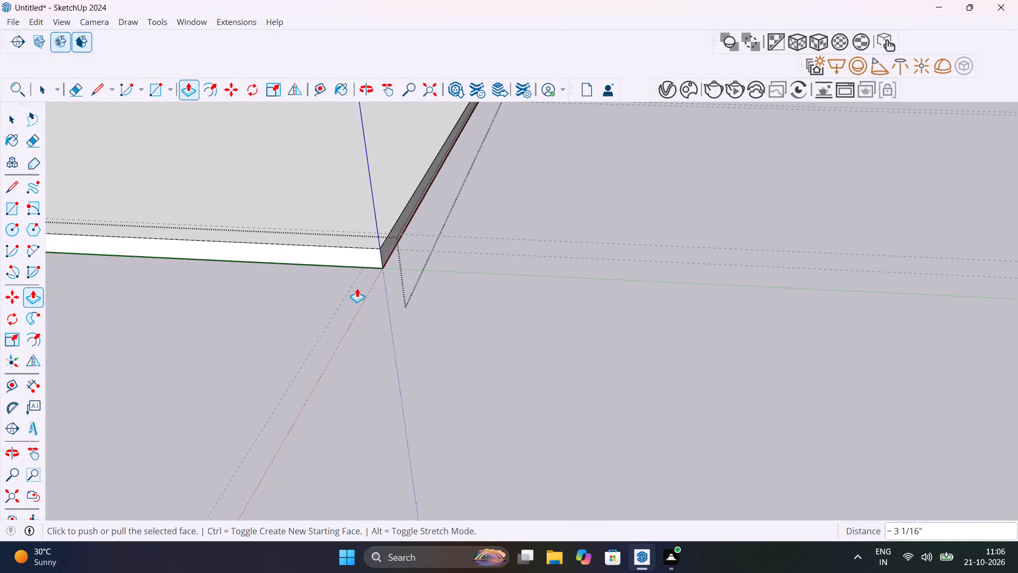
middle_click_drag(357, 288, 326, 307)
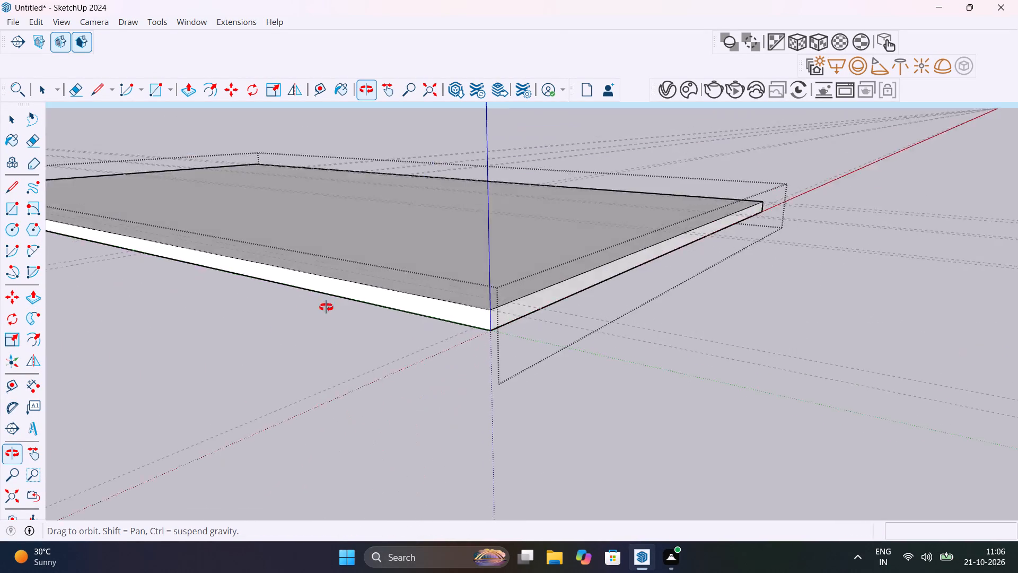
middle_click_drag(326, 307, 315, 338)
scroll(538, 296, "up", 4)
key("space")
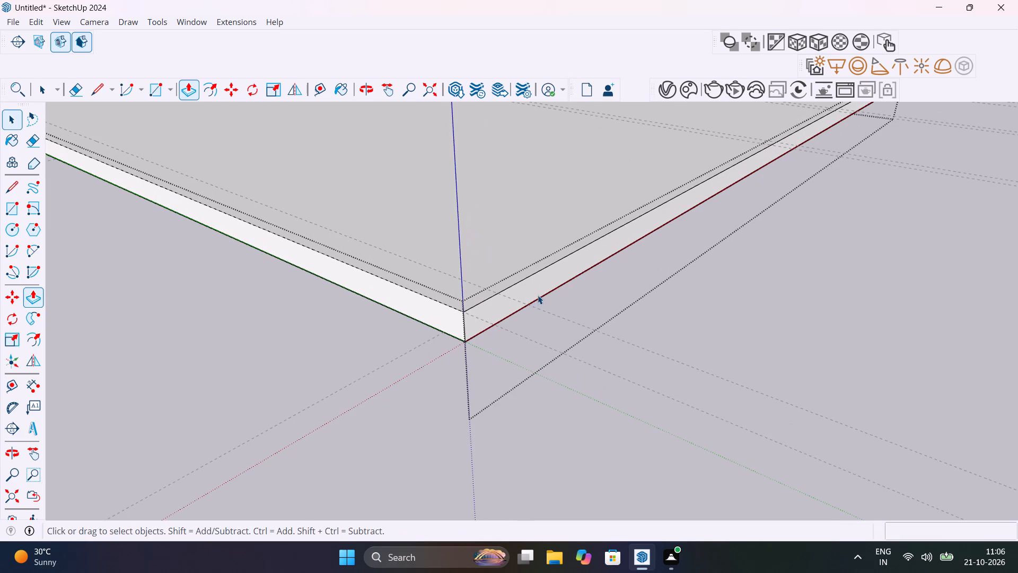
Push/Pull the slab's end face on the red axis inward about 5 3/8" to the crosswise guide, and close the group.
left_click(533, 291)
key("p")
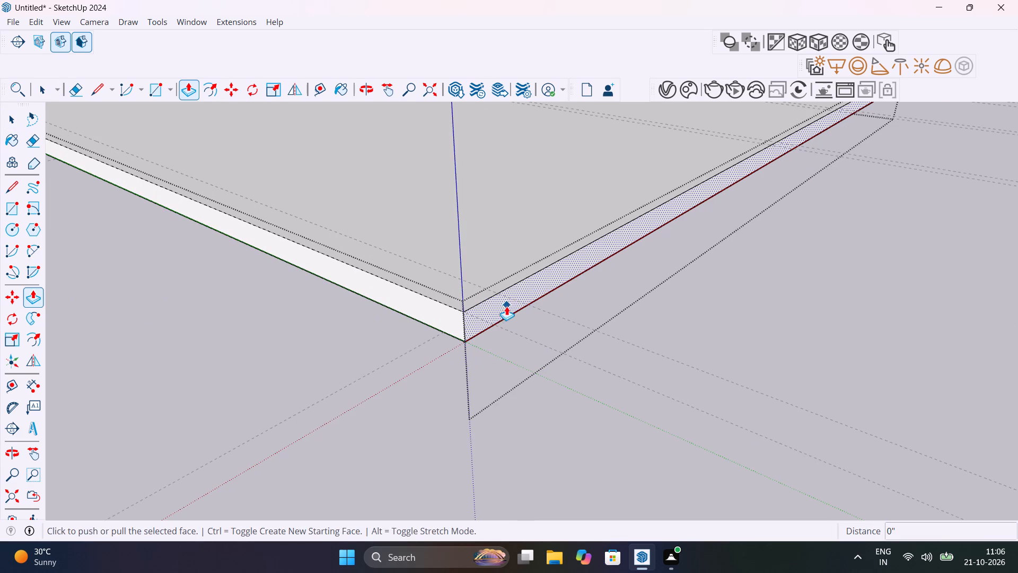
left_click(493, 310)
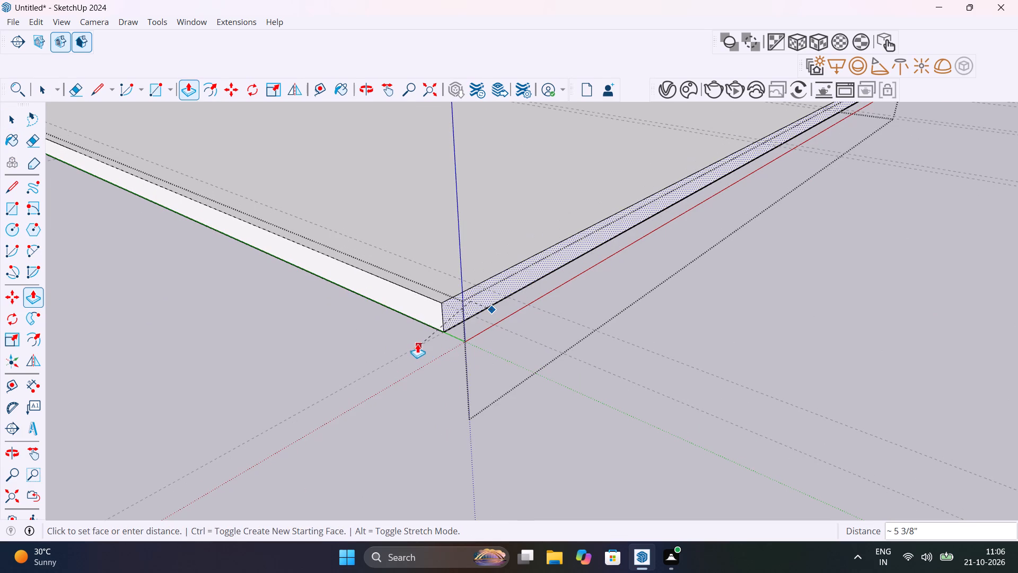
left_click(418, 345)
scroll(538, 338, "down", 15)
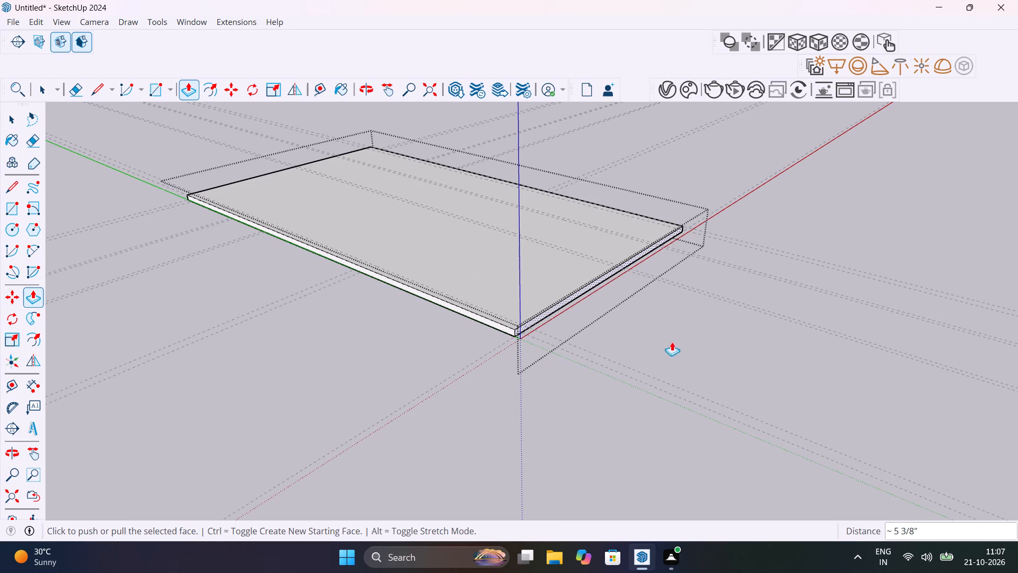
key("space")
middle_click_drag(596, 348, 76, 369)
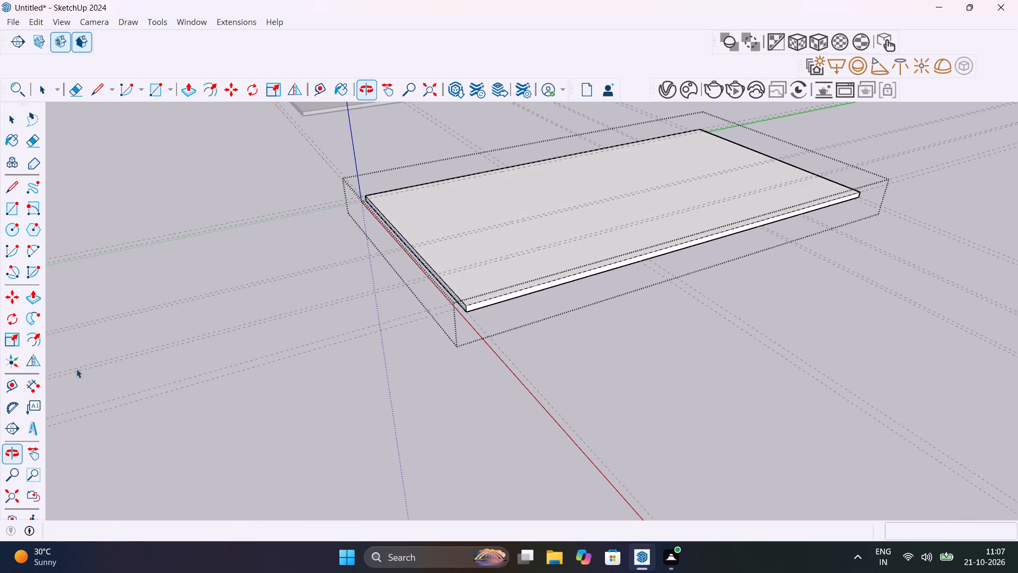
scroll(481, 303, "up", 20)
scroll(481, 303, "up", 2)
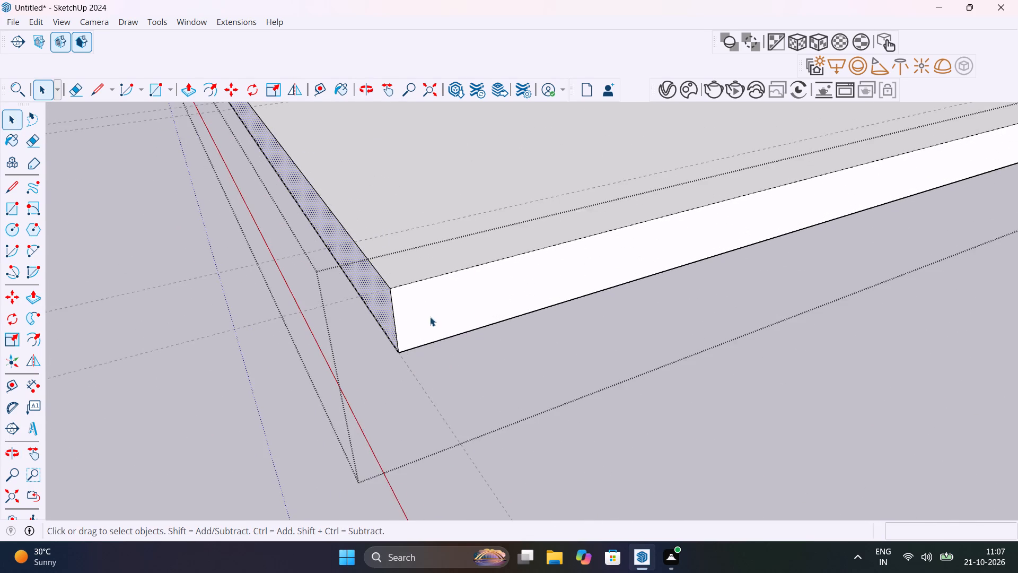
middle_click_drag(475, 299, 784, 332)
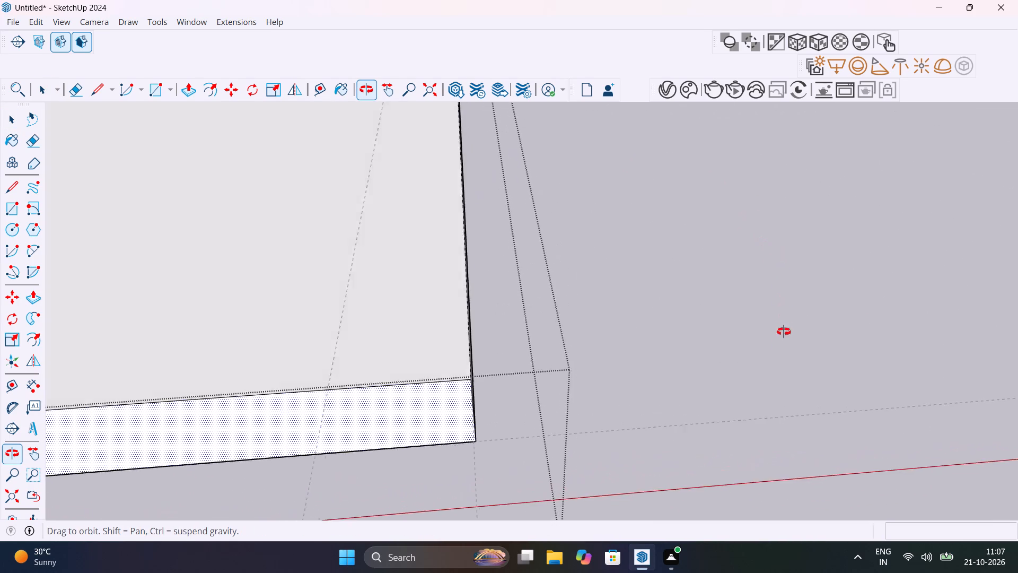
middle_click_drag(784, 332, 573, 247)
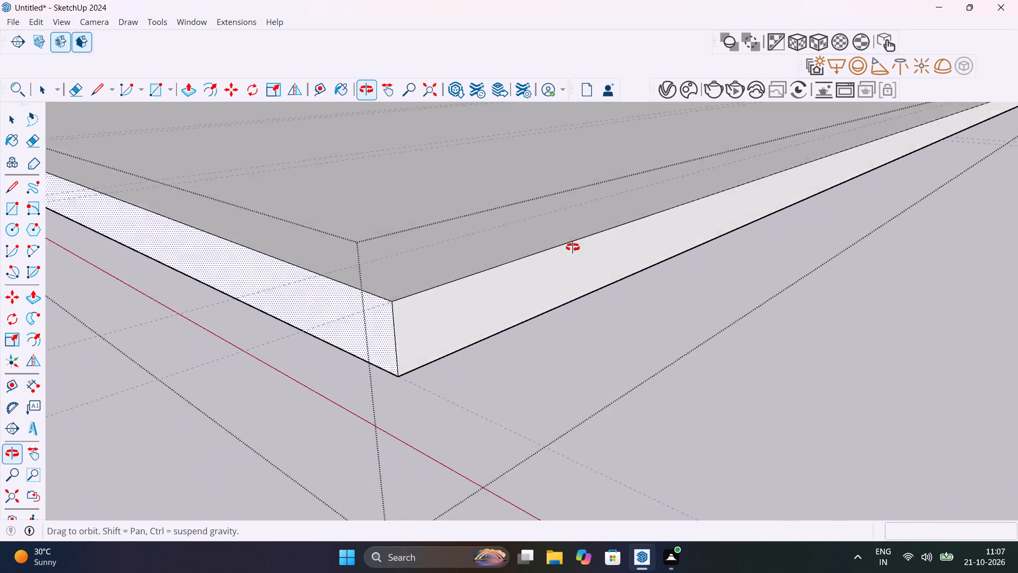
middle_click_drag(573, 247, 717, 185)
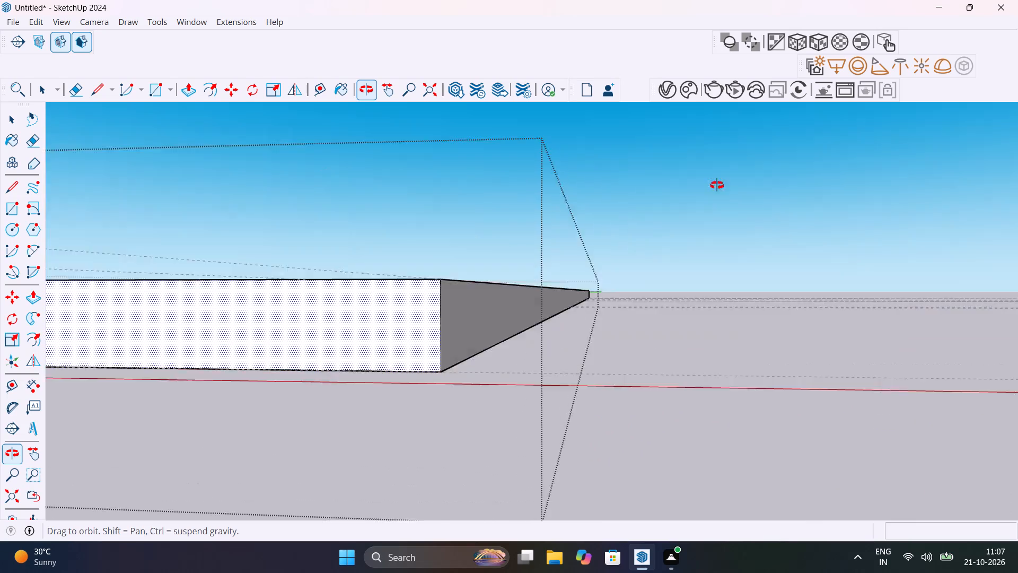
middle_click_drag(717, 185, 689, 367)
scroll(423, 318, "down", 20)
scroll(423, 318, "down", 13)
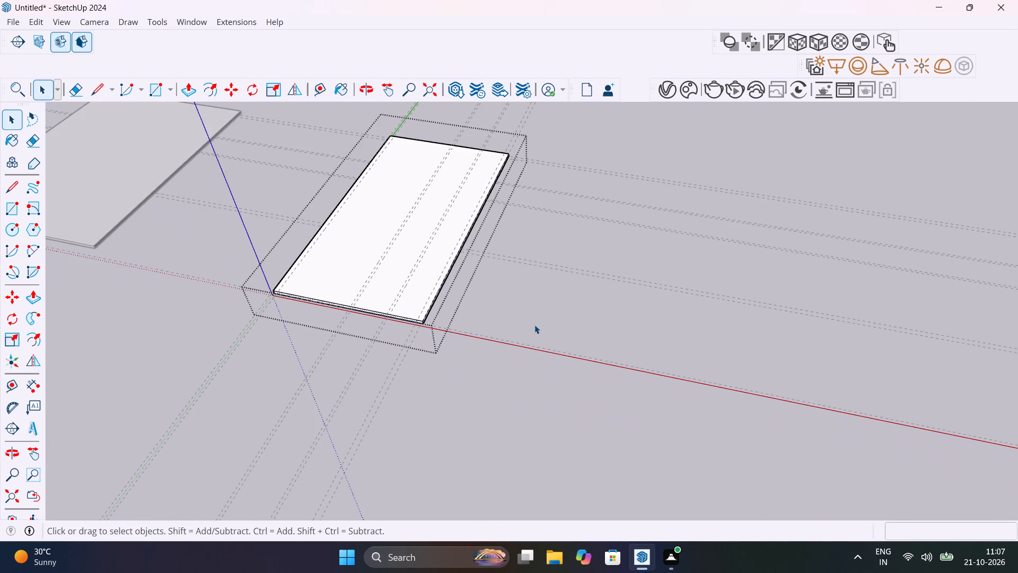
key("space")
left_click(538, 311)
Place a crosswise guide 9" inside the slab's end edge farthest from the red axis, using the Tape Measure.
middle_click_drag(382, 224, 593, 345, "shift")
scroll(376, 252, "up", 7)
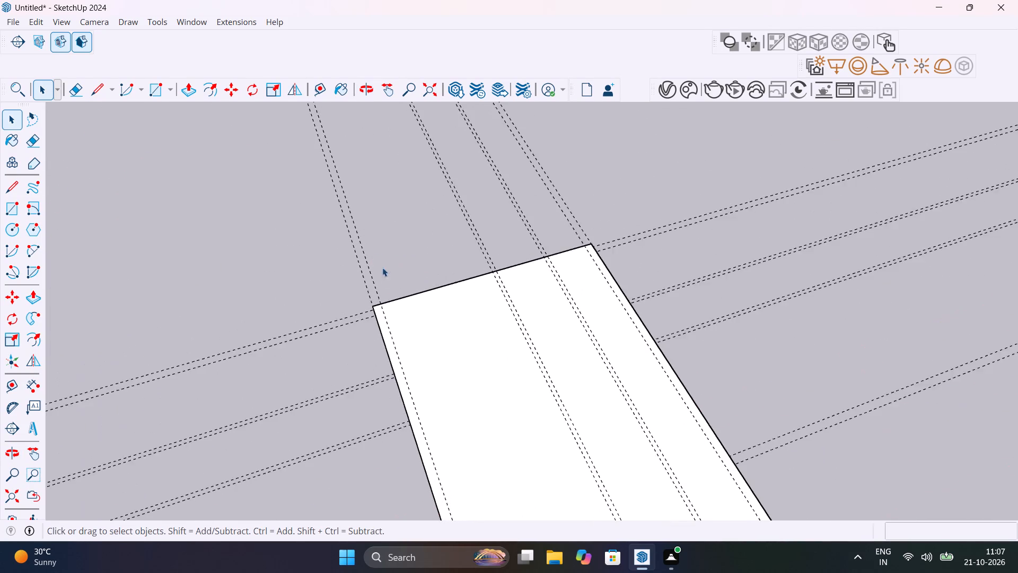
scroll(382, 267, "up", 5)
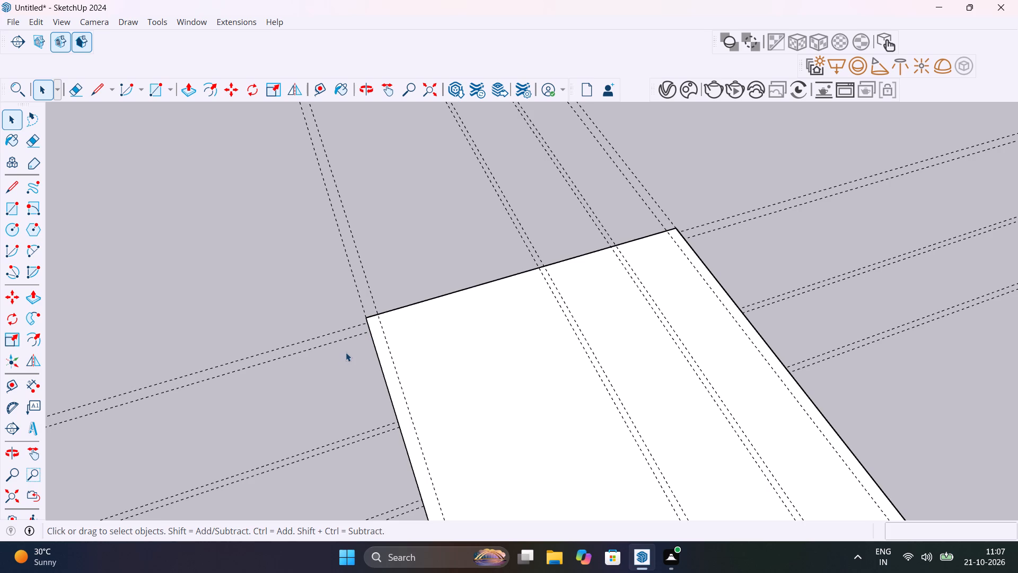
middle_click_drag(358, 322, 696, 283)
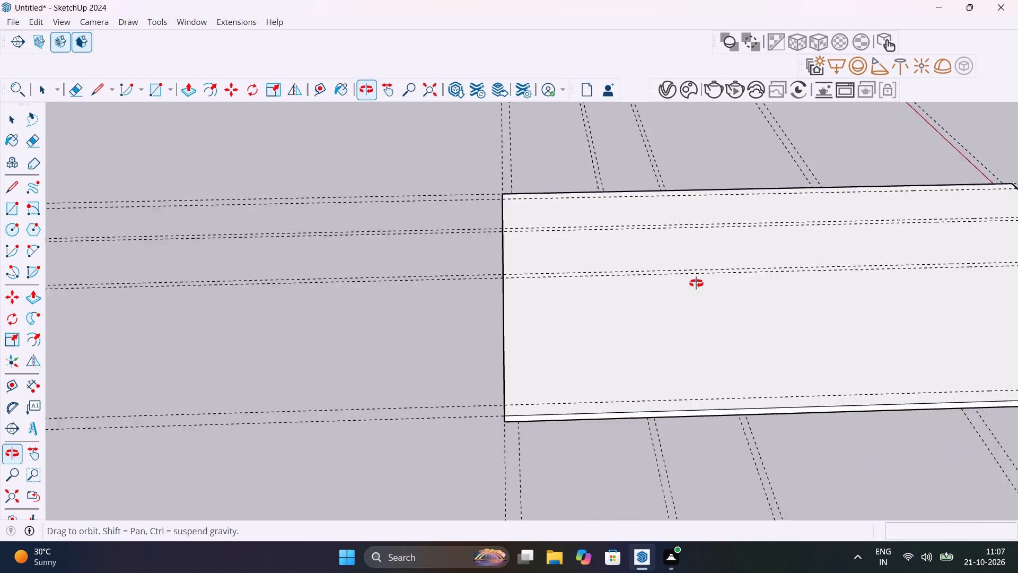
middle_click_drag(696, 283, 732, 280)
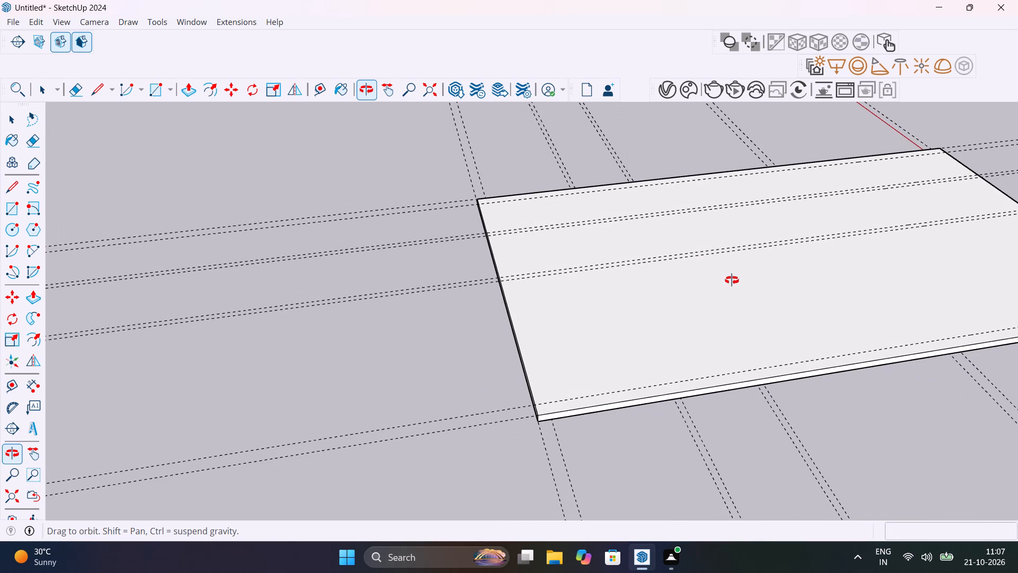
middle_click_drag(732, 280, 716, 158)
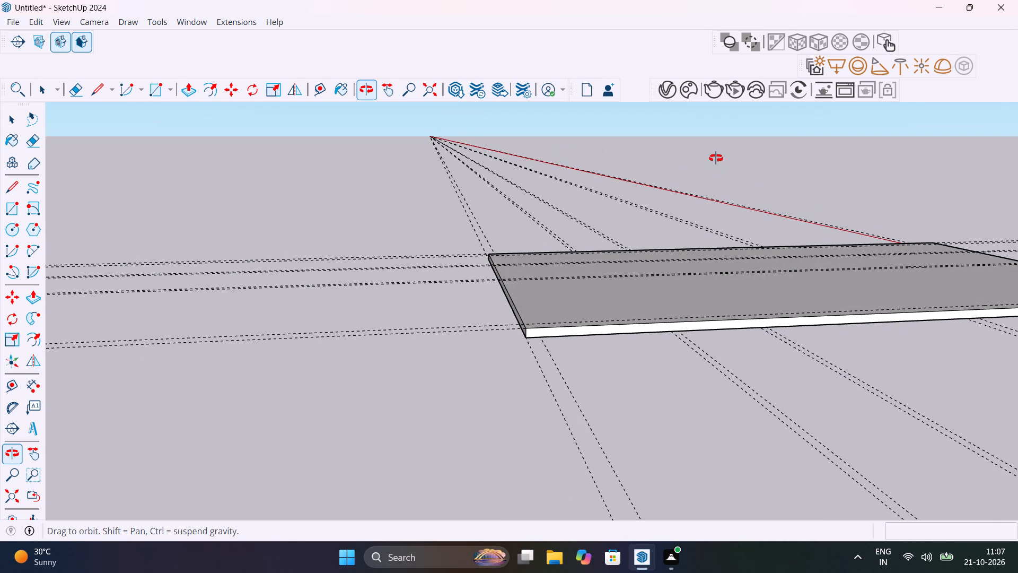
middle_click_drag(716, 158, 373, 420)
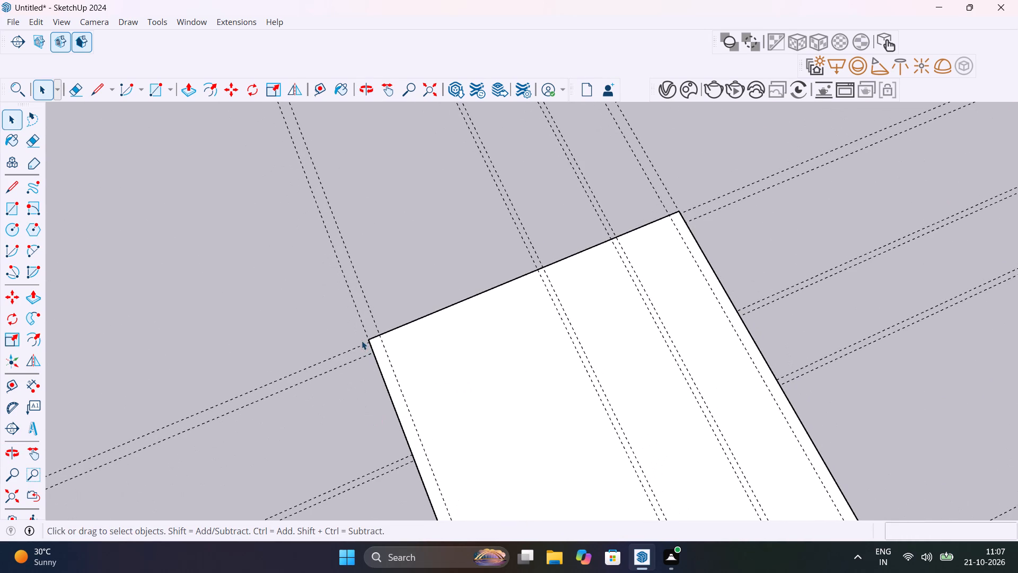
scroll(362, 341, "up", 20)
scroll(362, 341, "up", 1)
key("t")
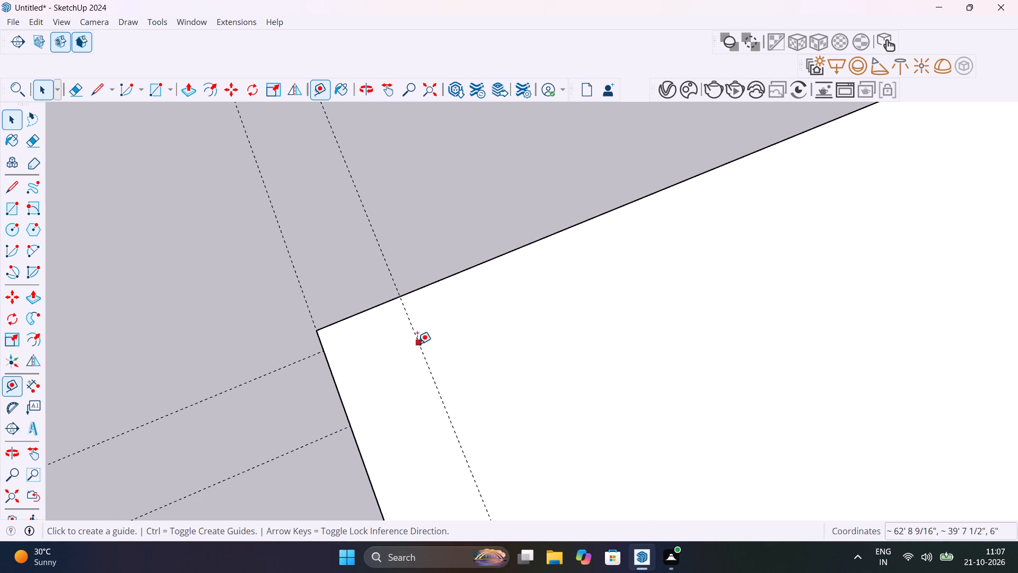
left_click(451, 279)
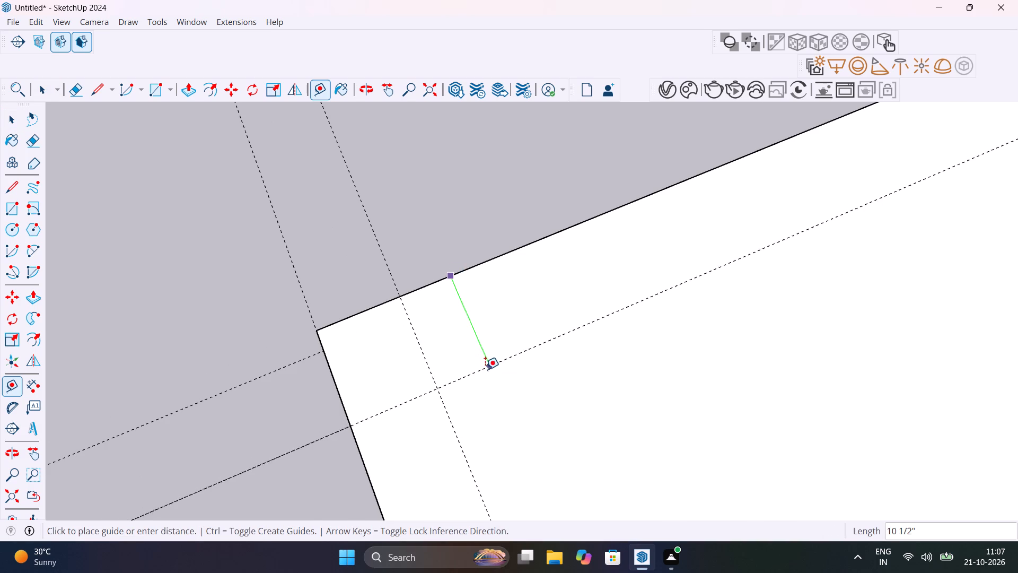
type("9\"")
key("Return")
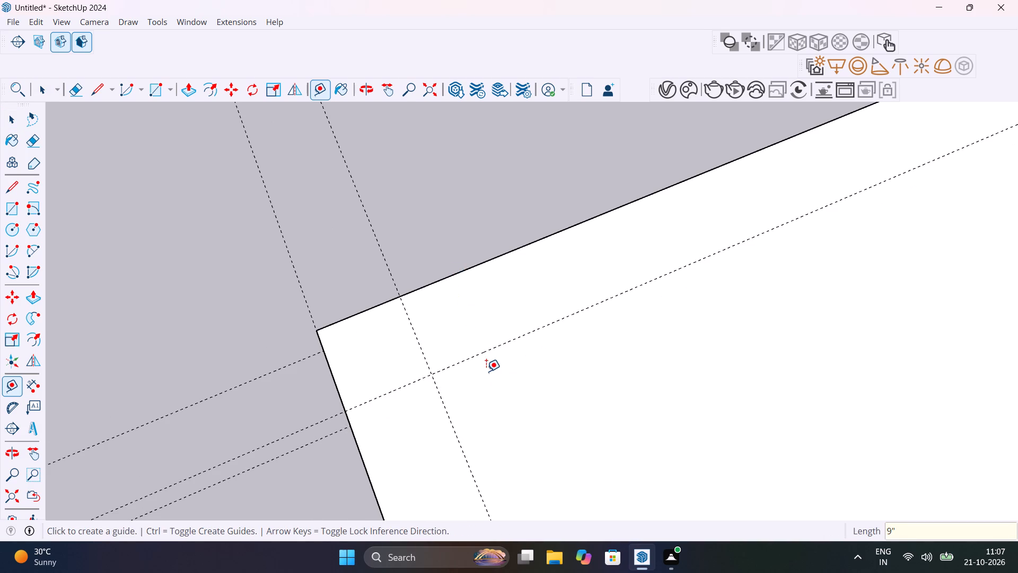
Offset a parallel guide 12' from the new 9" wall guide toward the red axis.
scroll(486, 371, "down", 20)
scroll(486, 371, "down", 1)
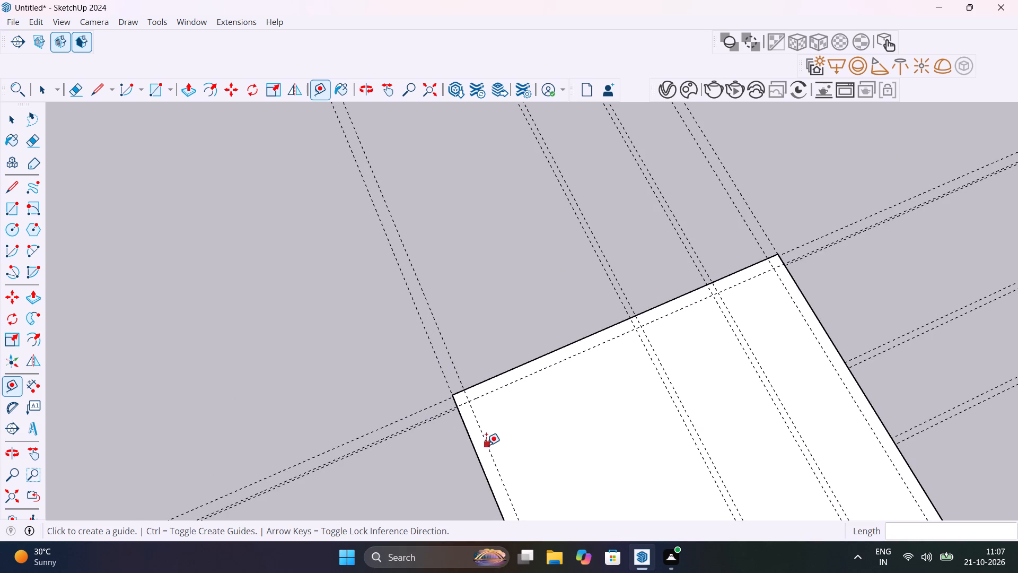
middle_click_drag(480, 433, 289, 342, "shift")
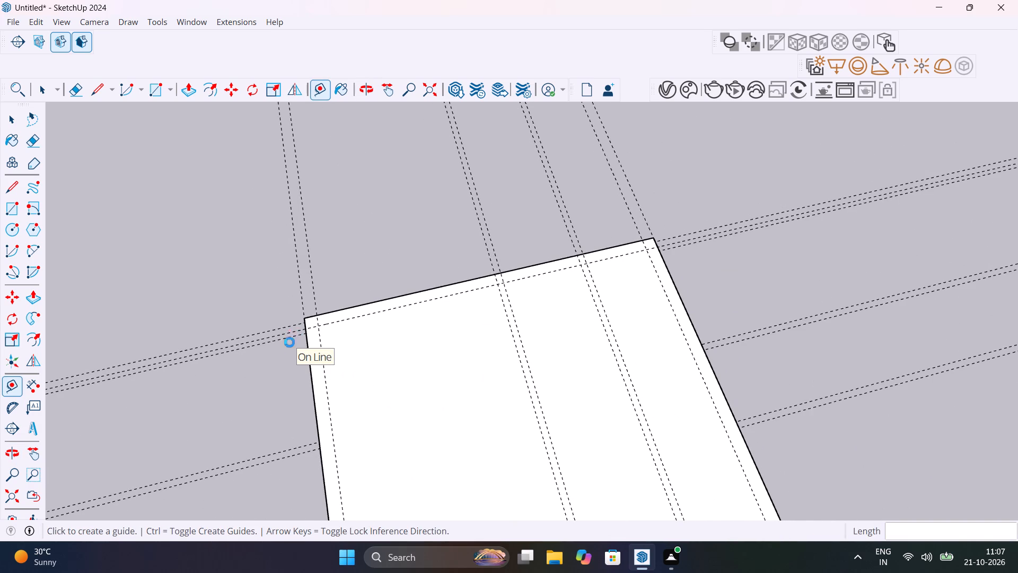
left_click(429, 299)
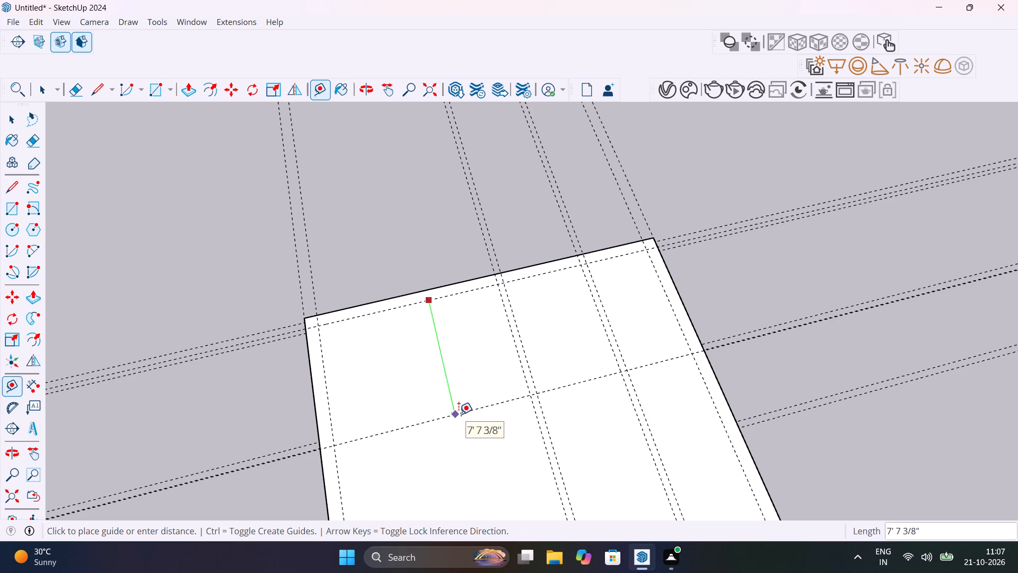
type("12'")
key("Return")
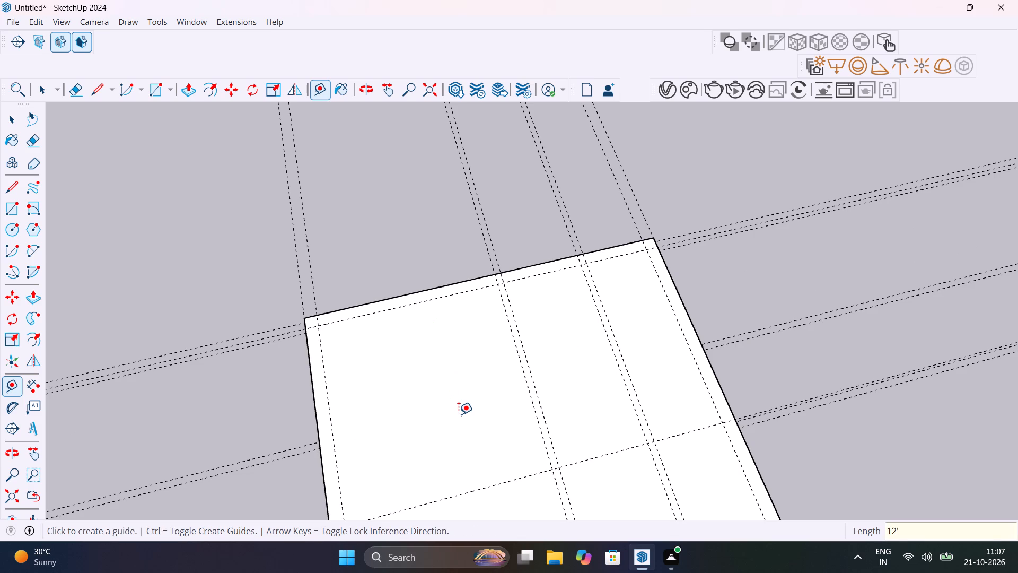
Offset a parallel guide 4.5" from the 12' guide toward the red axis for a partition wall.
scroll(459, 414, "down", 10)
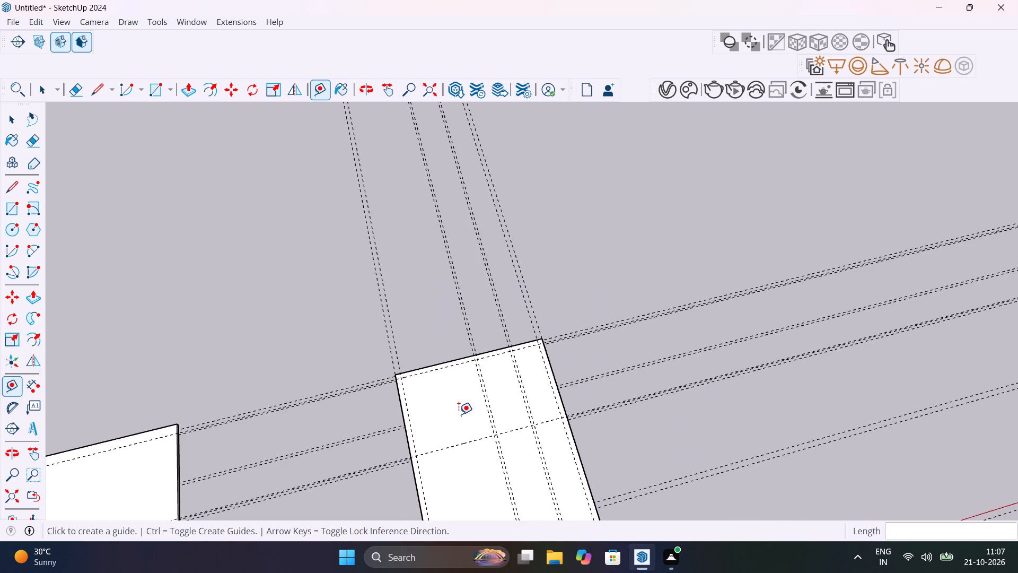
middle_click_drag(459, 458, 508, 357)
scroll(508, 357, "up", 1)
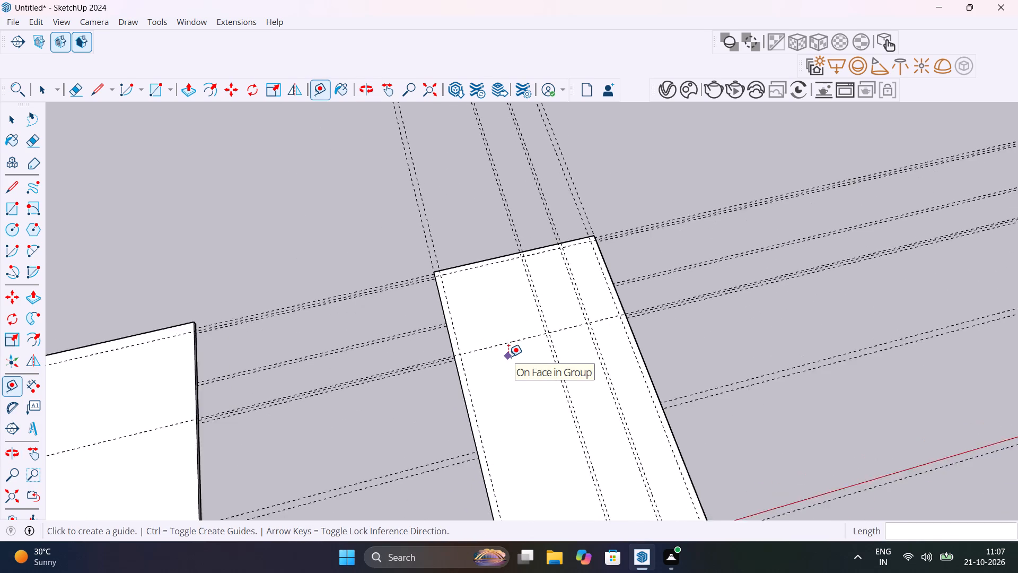
scroll(508, 357, "up", 4)
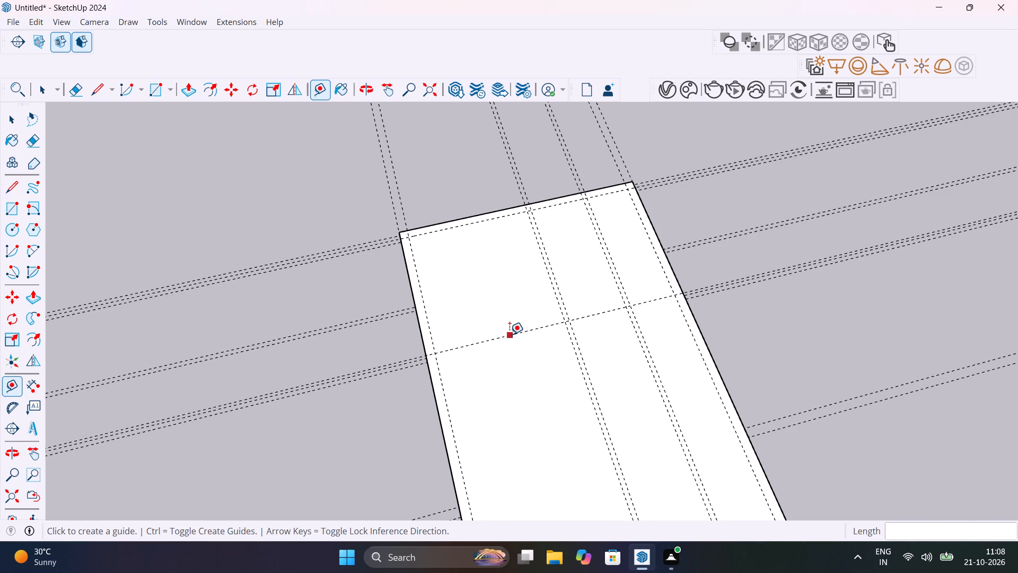
left_click(510, 334)
type("4.5")
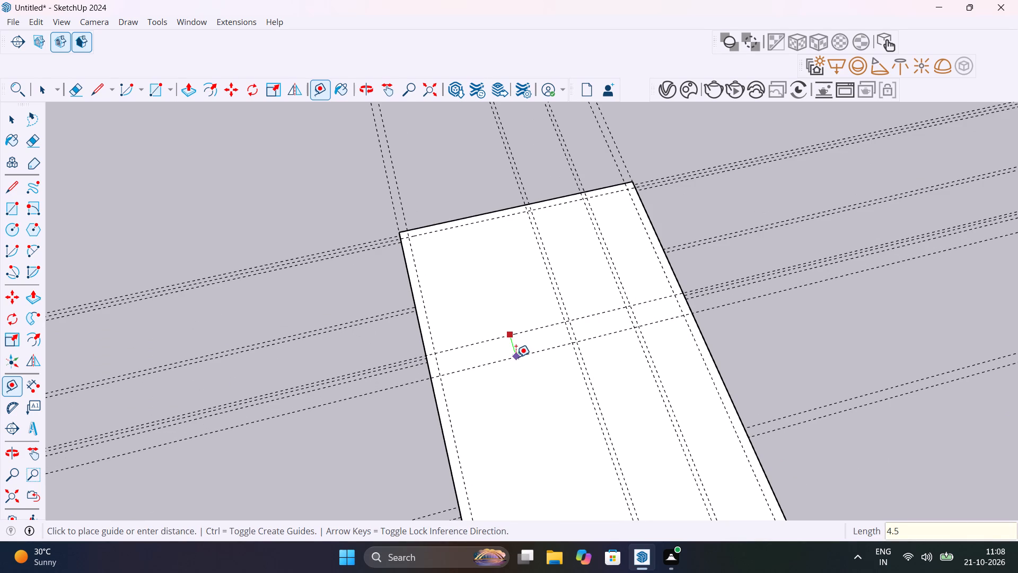
key("Return")
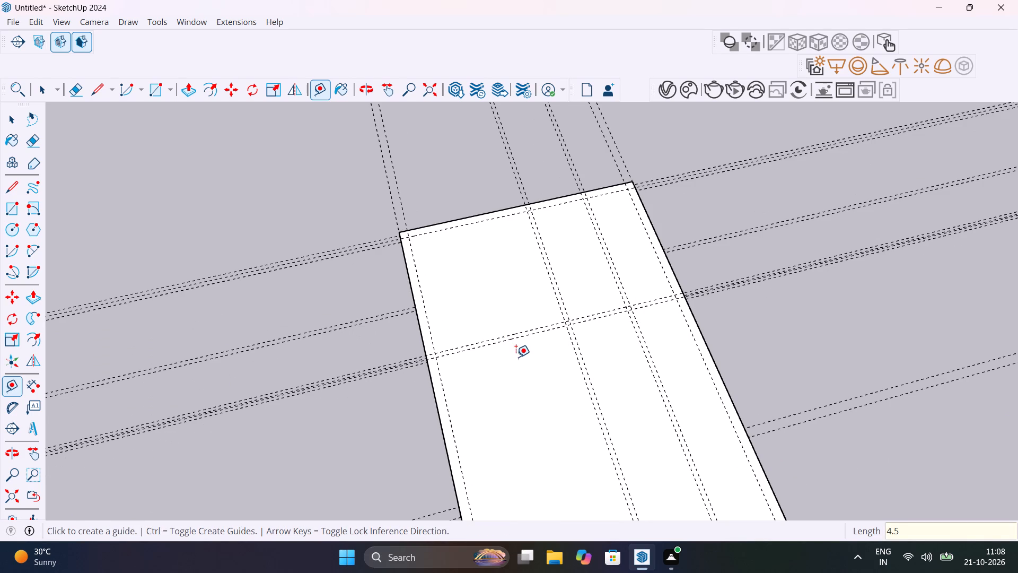
Offset another crosswise guide 12' from the 4.5" partition guide toward the red axis.
left_click(520, 339)
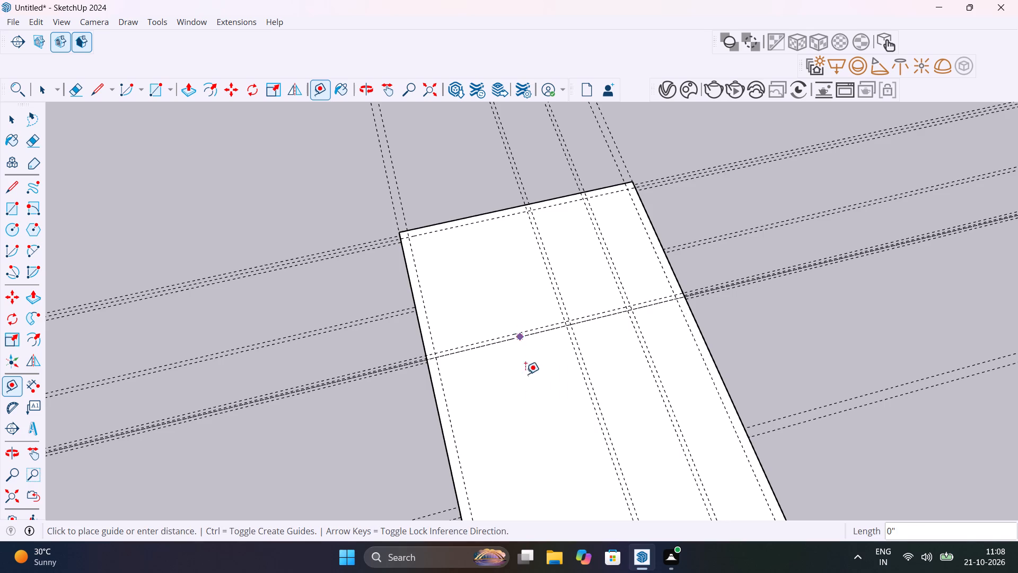
type("12'")
key("Return")
Offset a parallel guide 9" from the second 12' room guide toward the red axis.
scroll(533, 410, "down", 3)
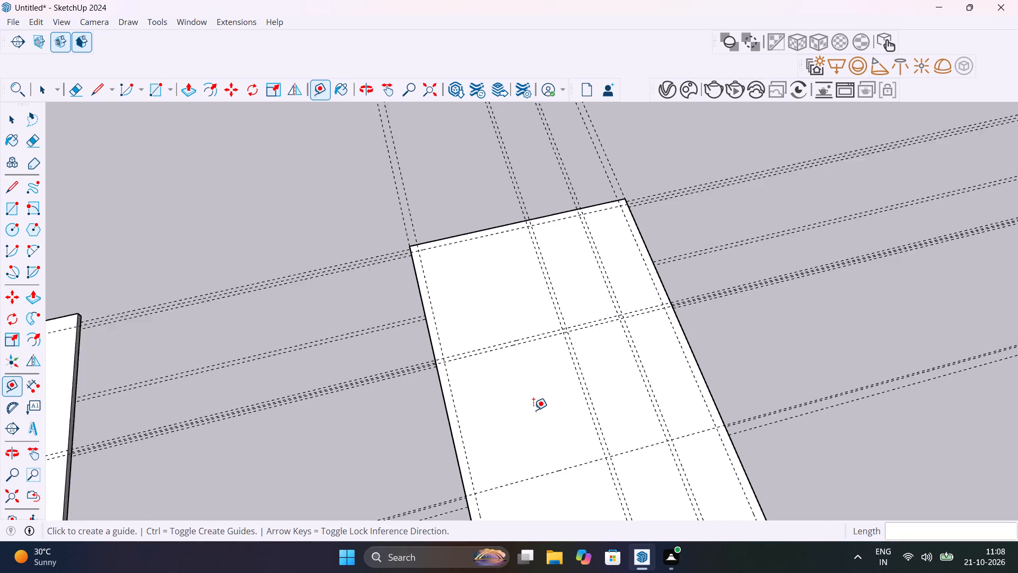
scroll(533, 410, "down", 4)
scroll(539, 452, "up", 3)
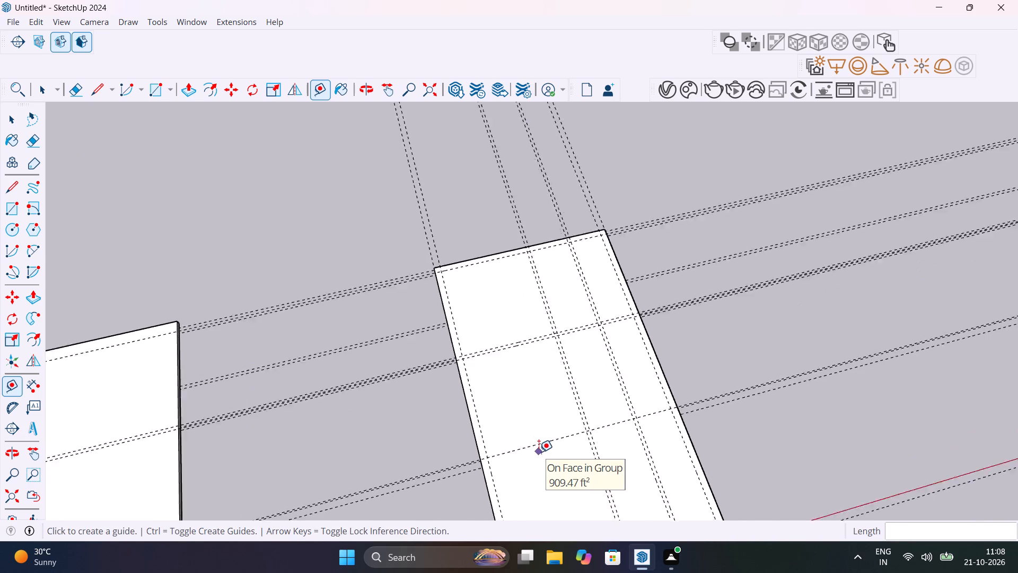
scroll(539, 452, "up", 7)
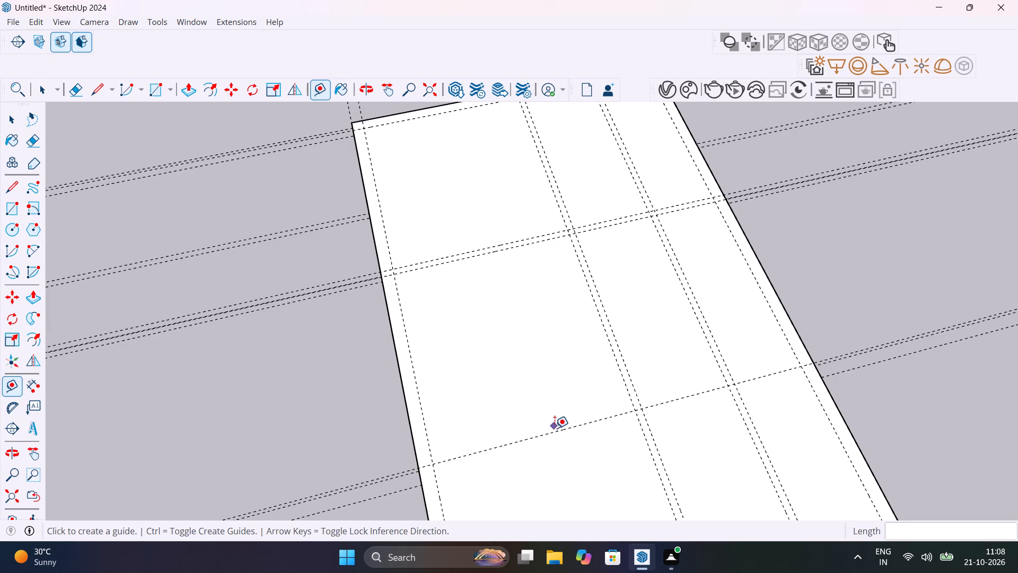
left_click(564, 430)
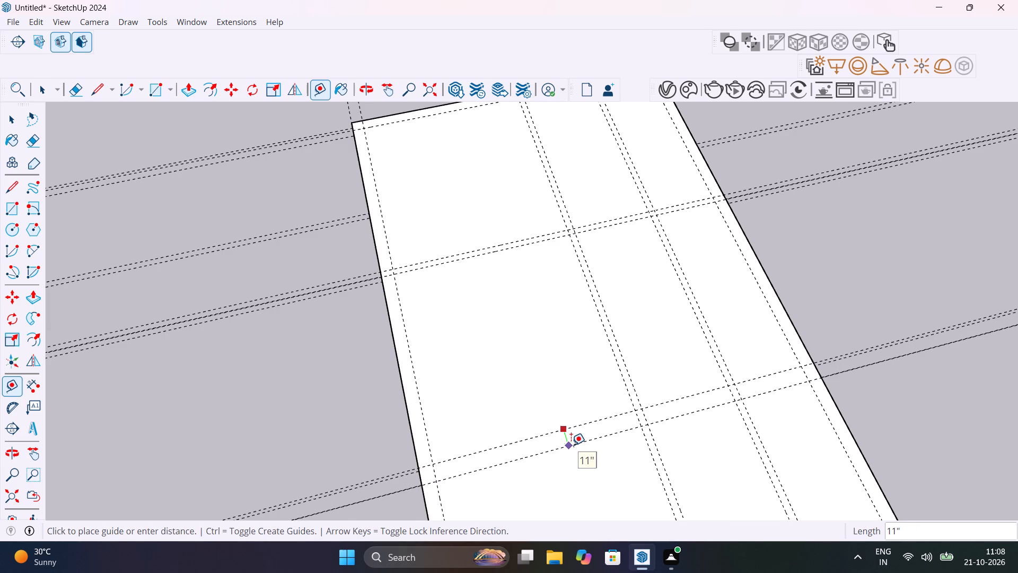
type("9\"")
key("Return")
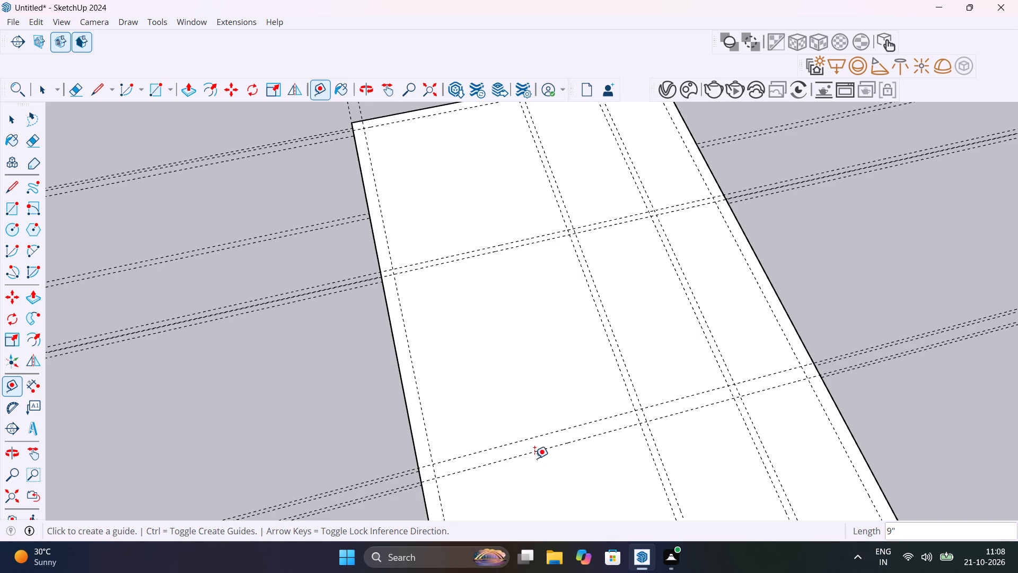
scroll(441, 456, "down", 9)
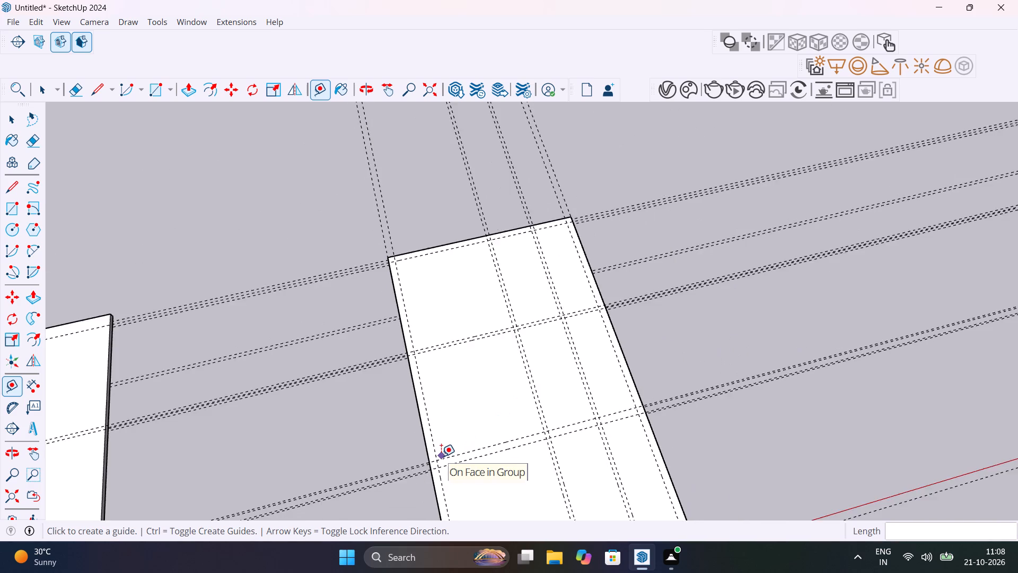
Draw a 9" by 40' 10 1/2" wall rectangle along the second slab's long edge facing the first slab.
scroll(441, 456, "down", 2)
middle_click_drag(457, 466, 616, 340)
key("space")
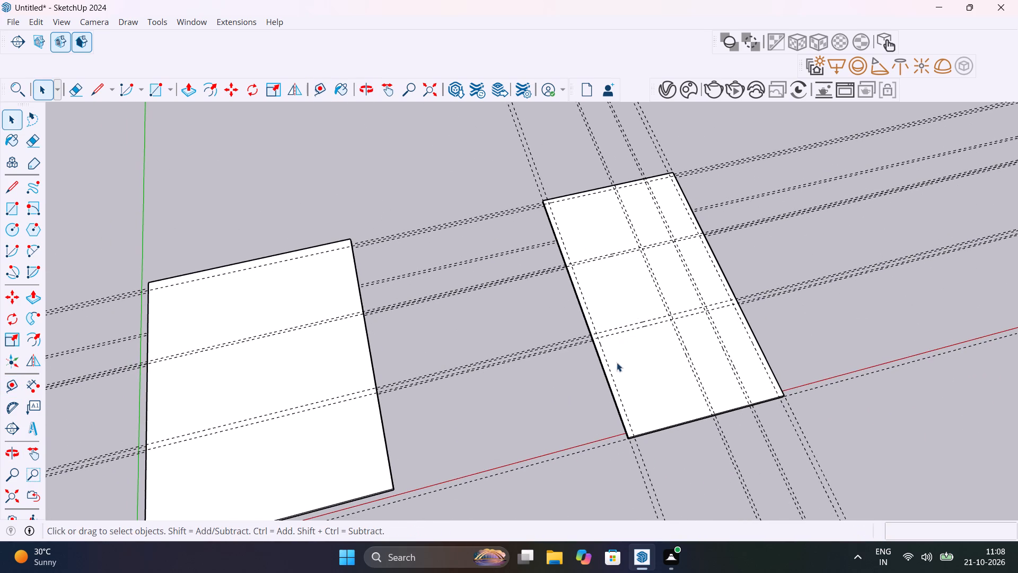
scroll(633, 447, "up", 11)
key("r")
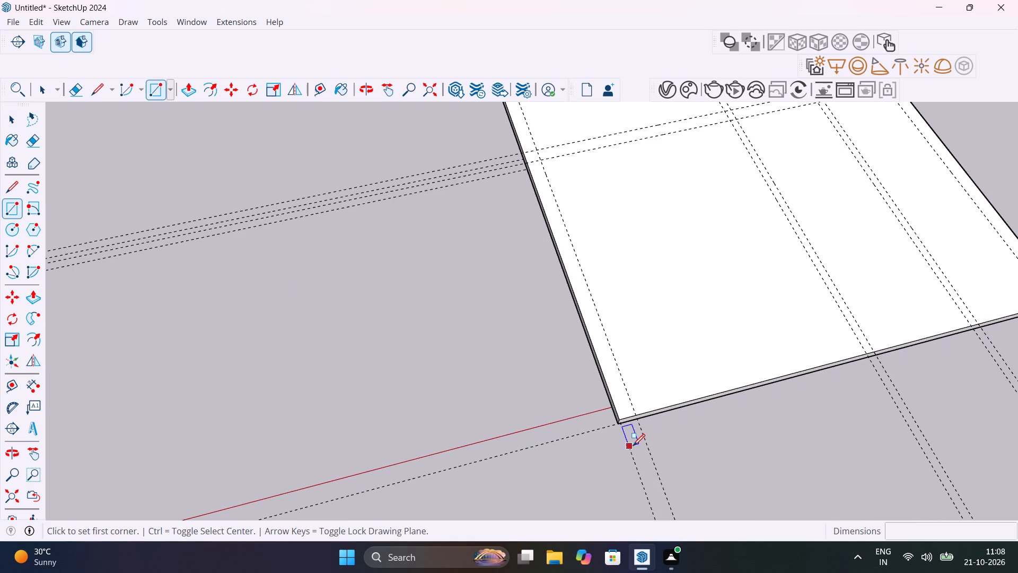
left_click(636, 412)
scroll(576, 345, "down", 10)
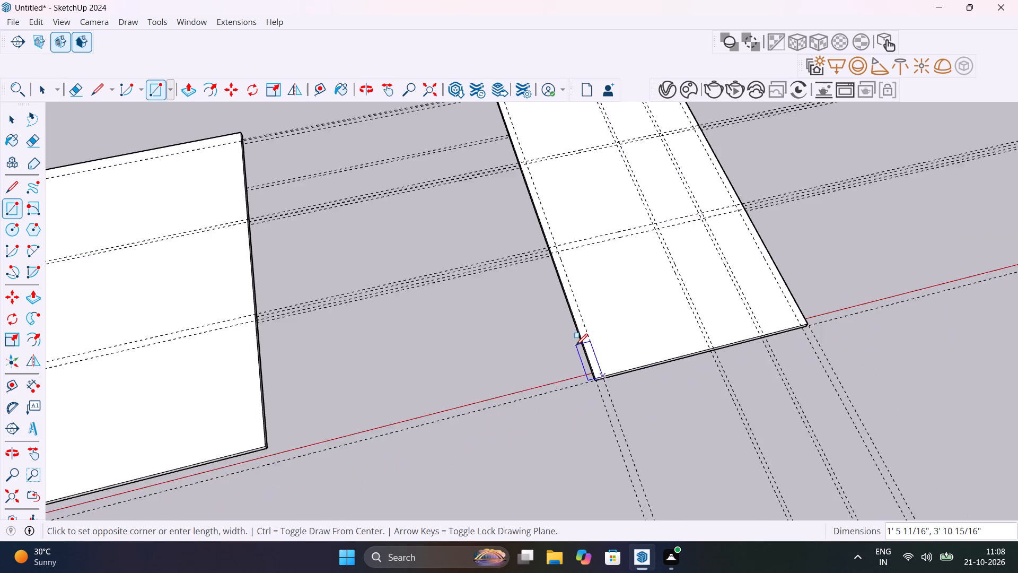
scroll(576, 345, "down", 5)
middle_click_drag(564, 294, 616, 551, "shift")
scroll(591, 448, "up", 2)
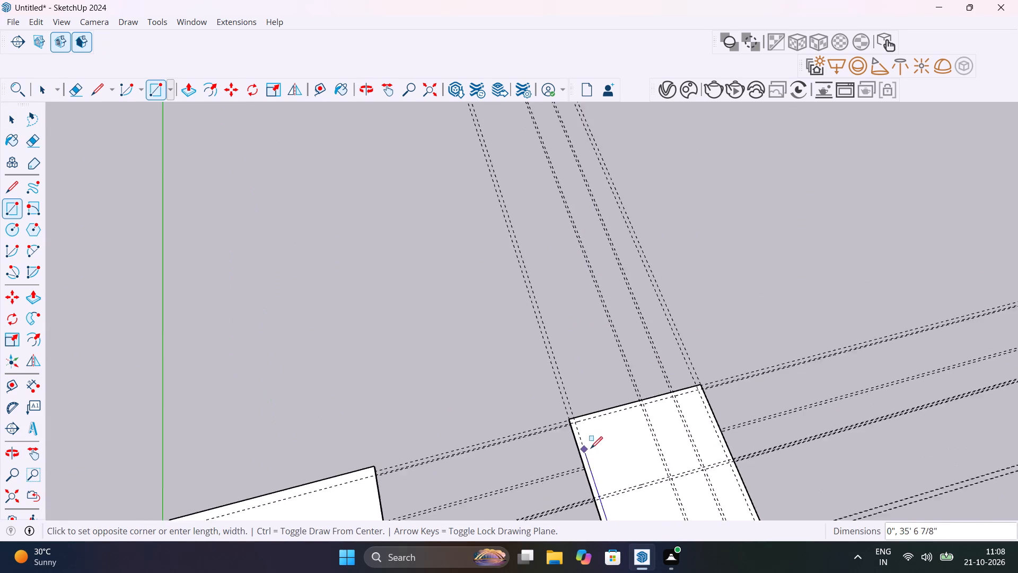
scroll(591, 448, "up", 20)
scroll(591, 448, "up", 7)
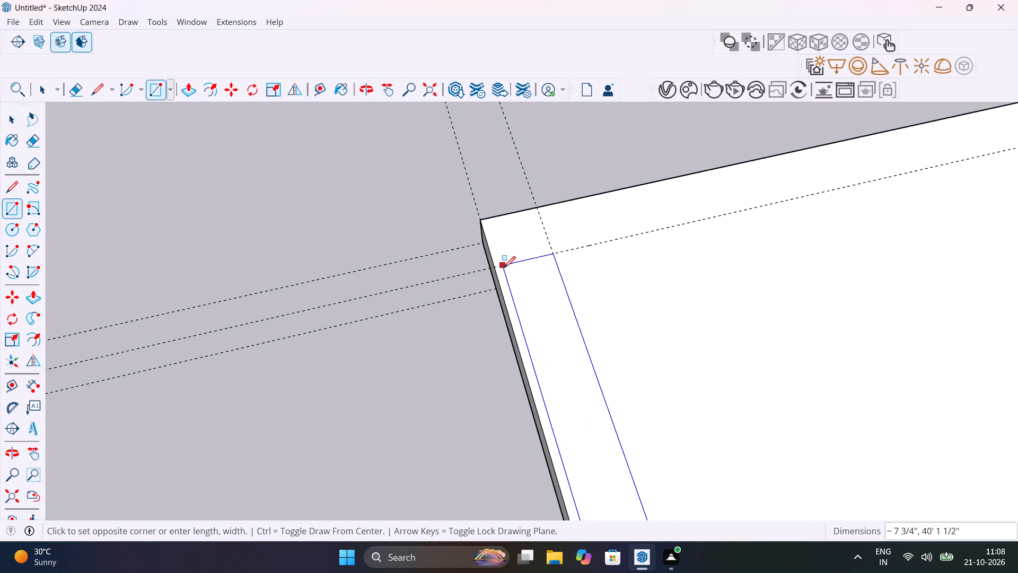
left_click(488, 219)
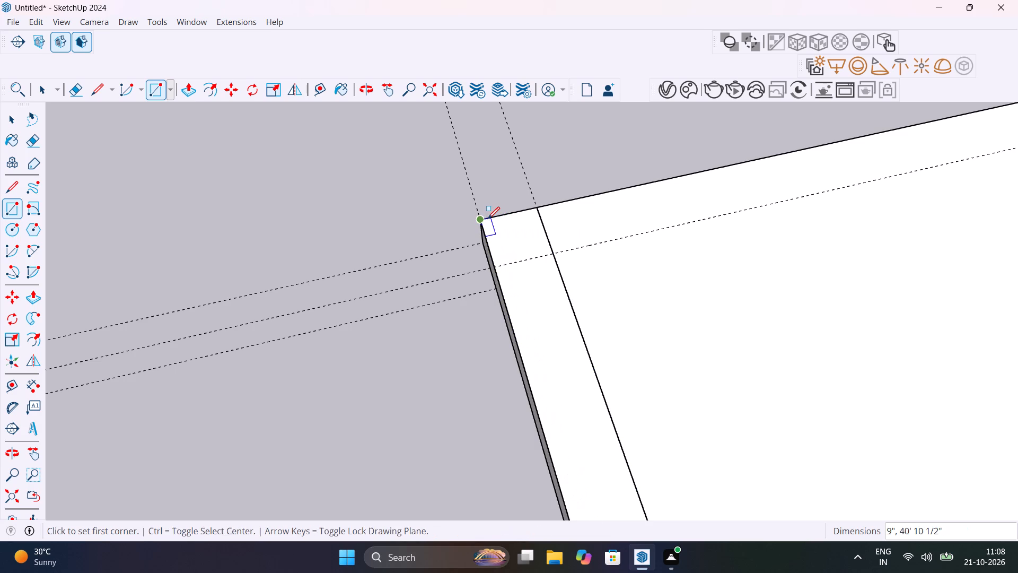
Make the long wall strip's face and edges into a group.
key("space")
double_click(537, 307)
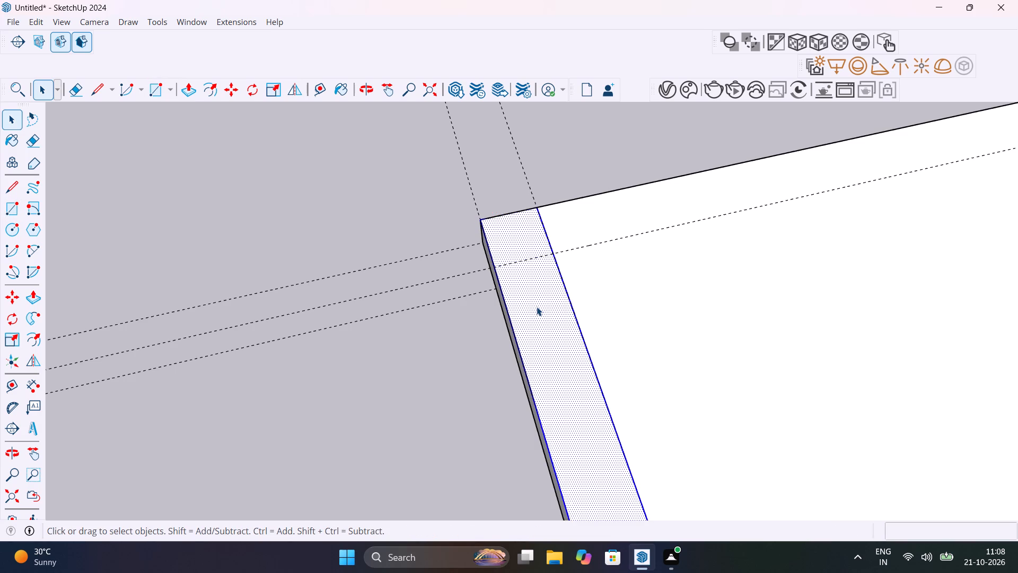
right_click(537, 307)
left_click(612, 132)
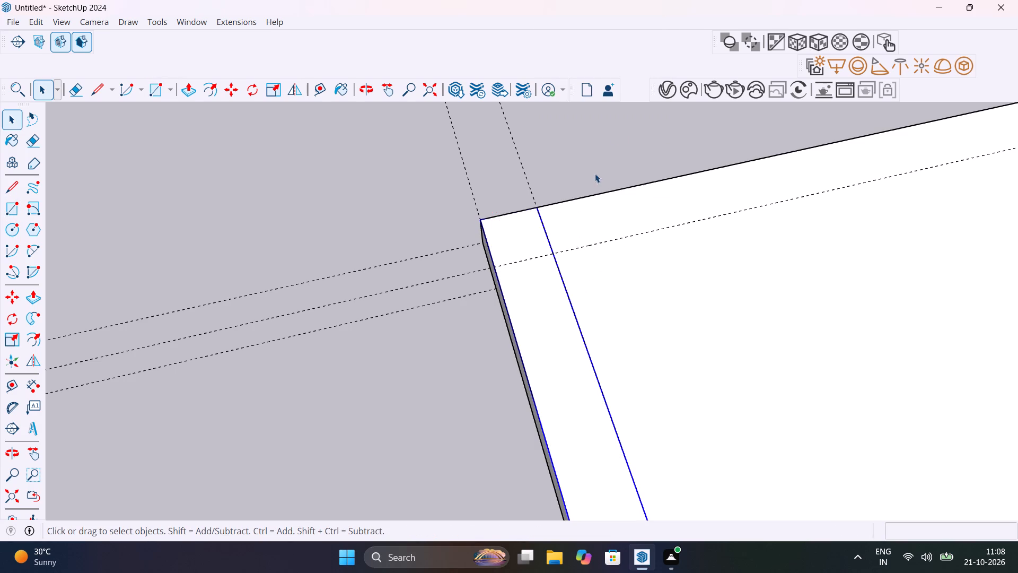
Inside the group, Push/Pull the long wall strip up 10' and leave the group.
double_click(544, 335)
key("p")
left_click(544, 335)
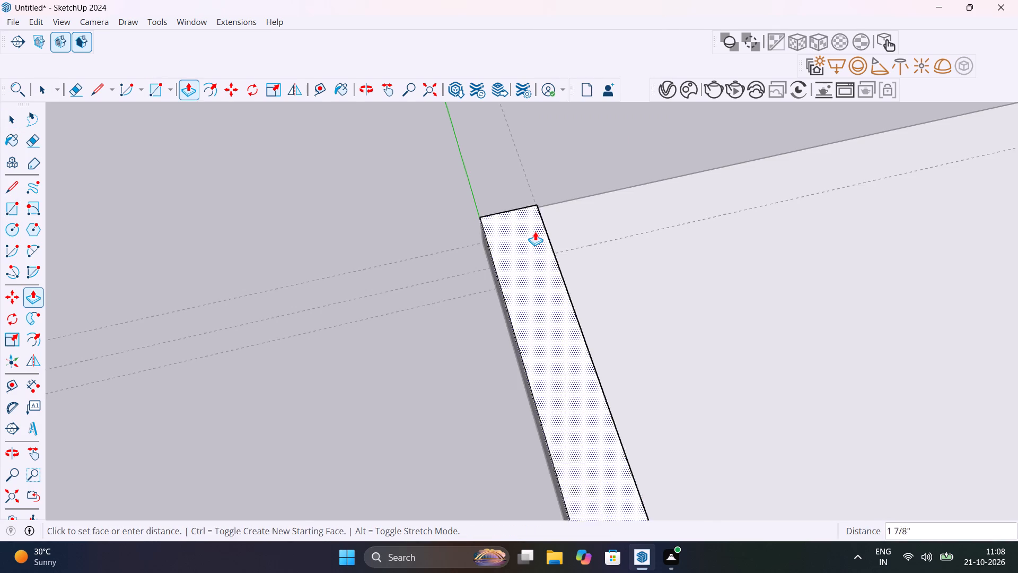
scroll(535, 231, "down", 20)
scroll(535, 231, "down", 11)
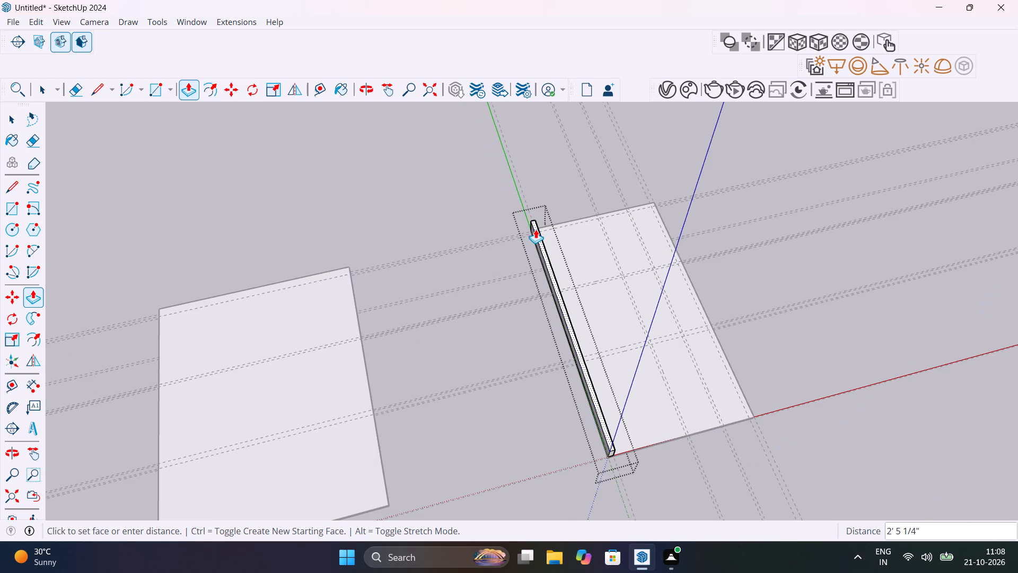
type("10'")
key("Return")
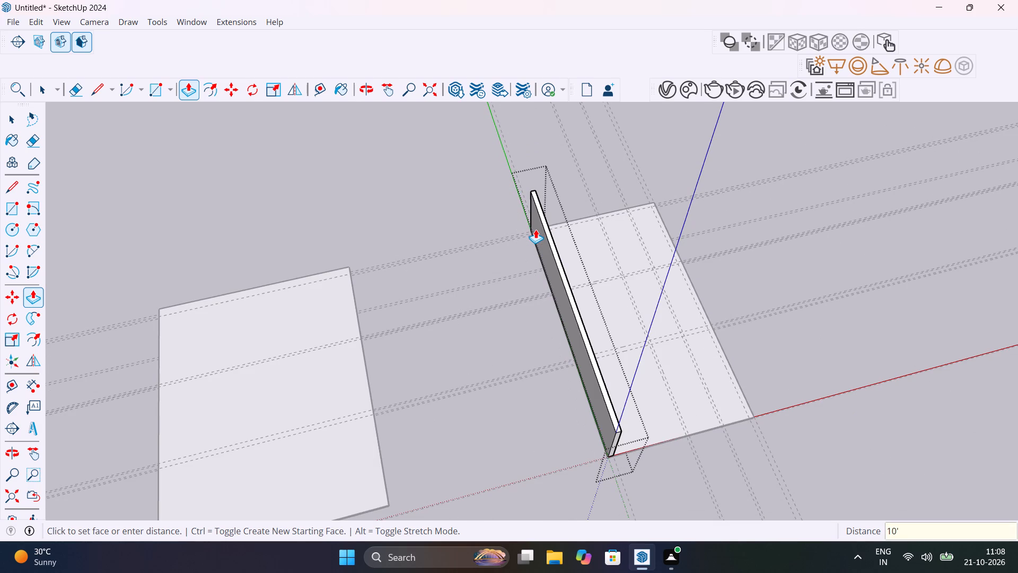
key("space")
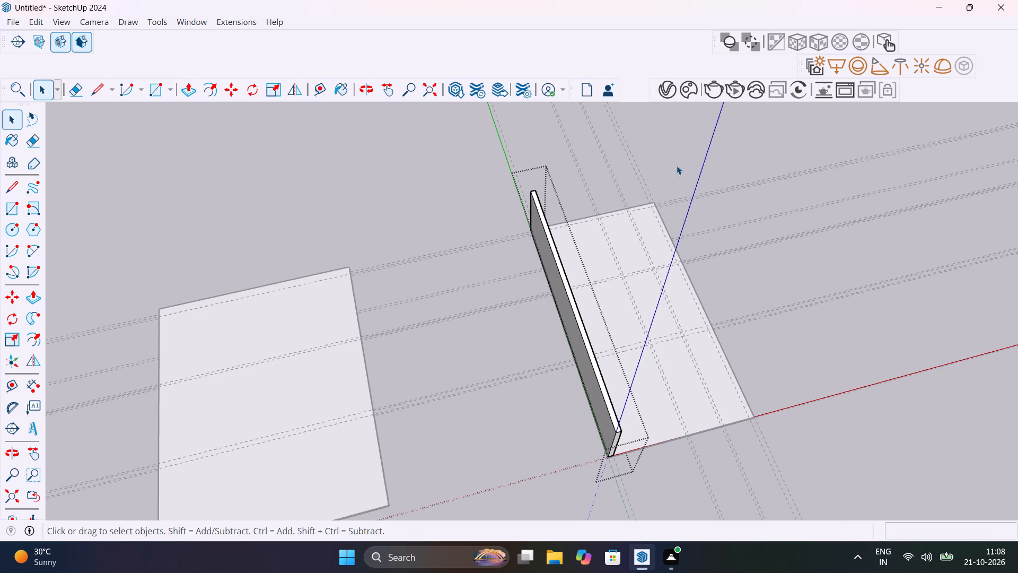
left_click(677, 166)
Measure the clear spacings between the wall and lengthwise guides along the 9" guide at the slab's far end.
scroll(356, 280, "down", 1)
middle_click_drag(587, 361, 582, 356)
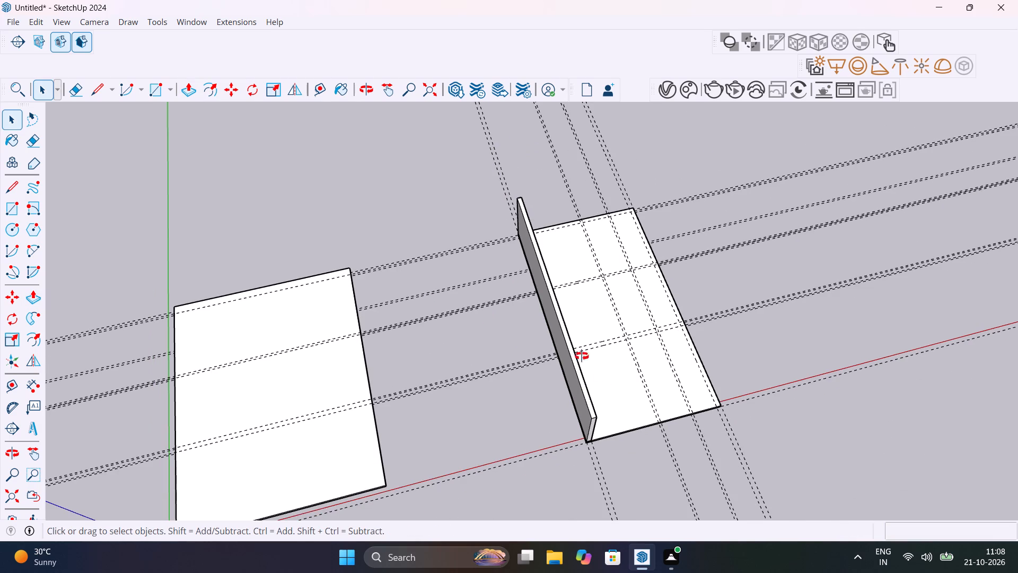
middle_click_drag(582, 356, 411, 340)
scroll(410, 337, "down", 1)
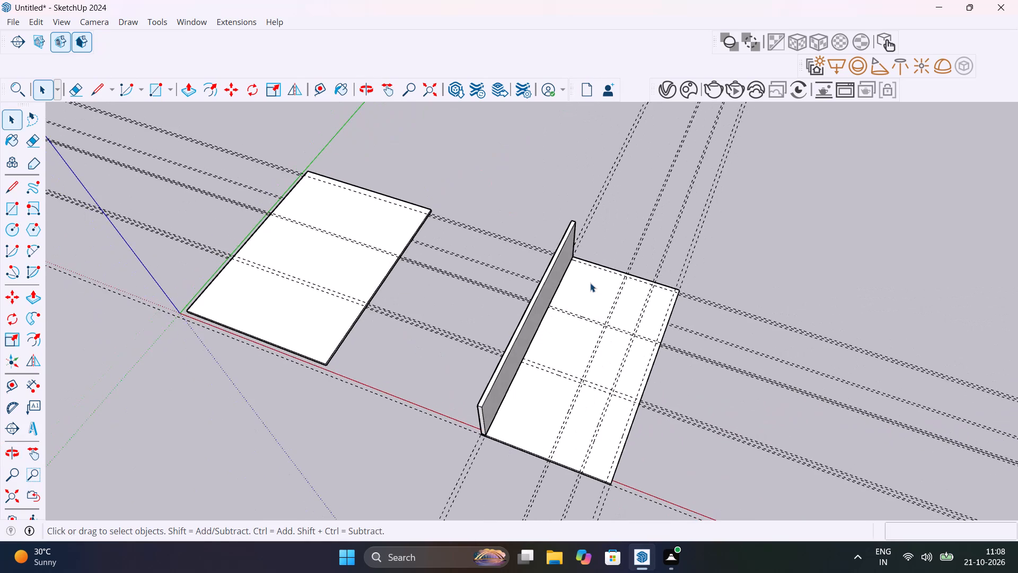
scroll(590, 282, "up", 11)
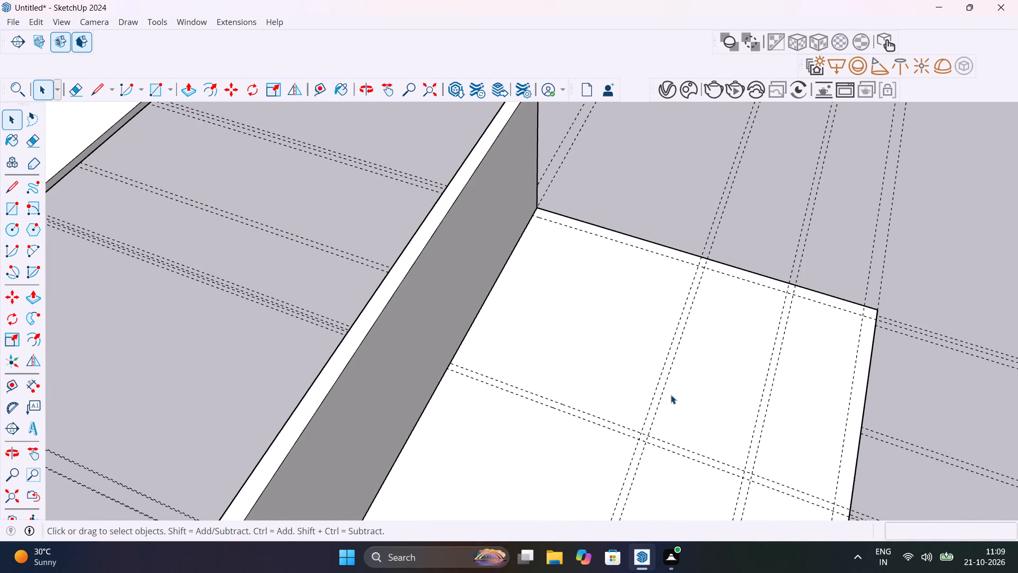
middle_click_drag(671, 394, 620, 419, "shift")
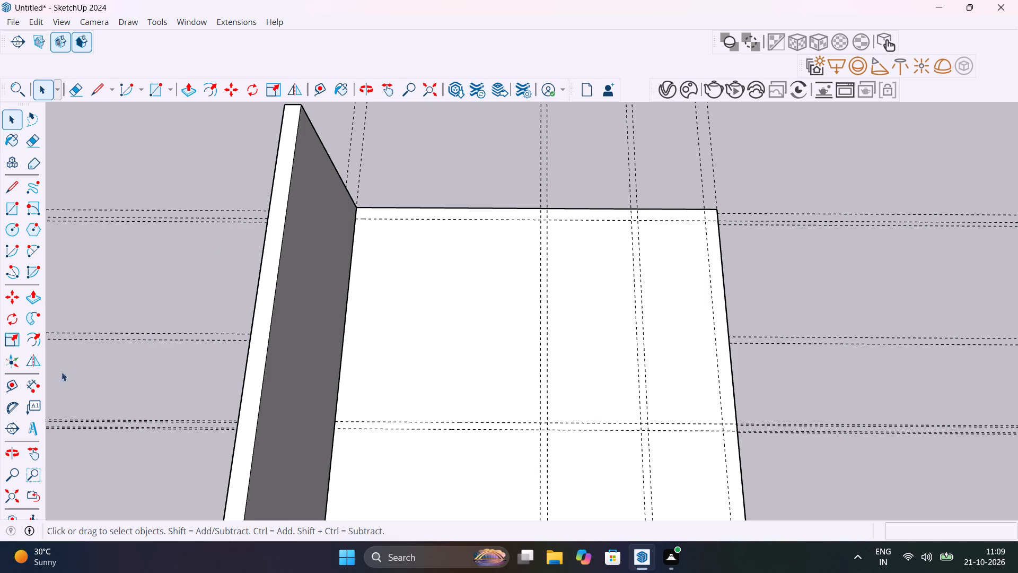
left_click(30, 383)
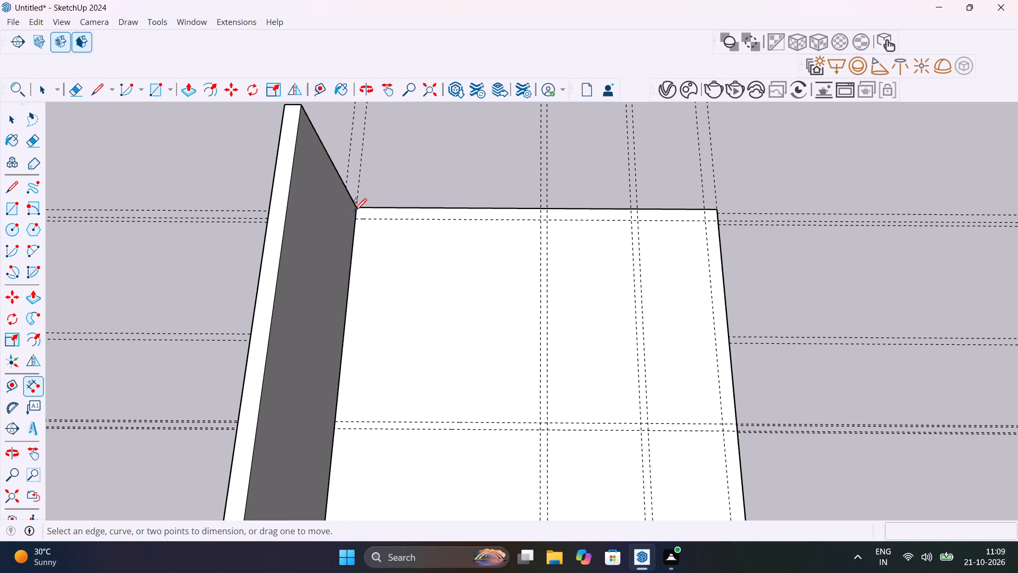
left_click(356, 218)
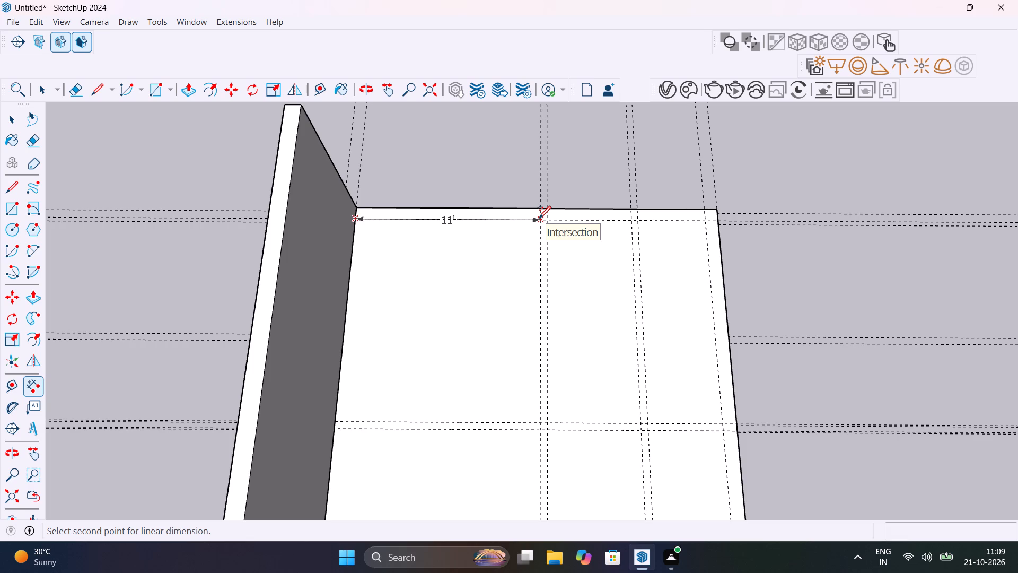
key("Escape")
left_click(539, 219)
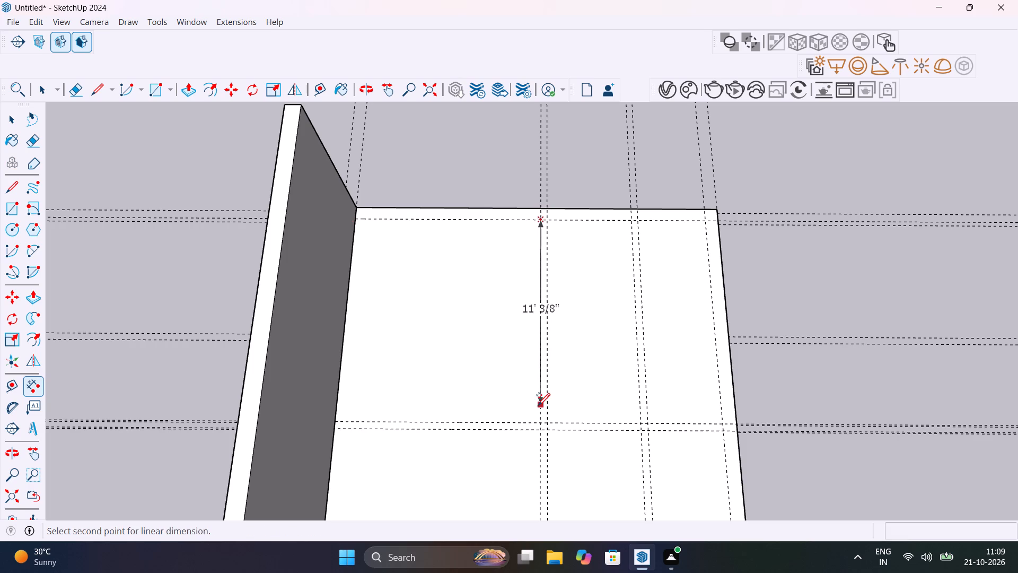
key("Escape")
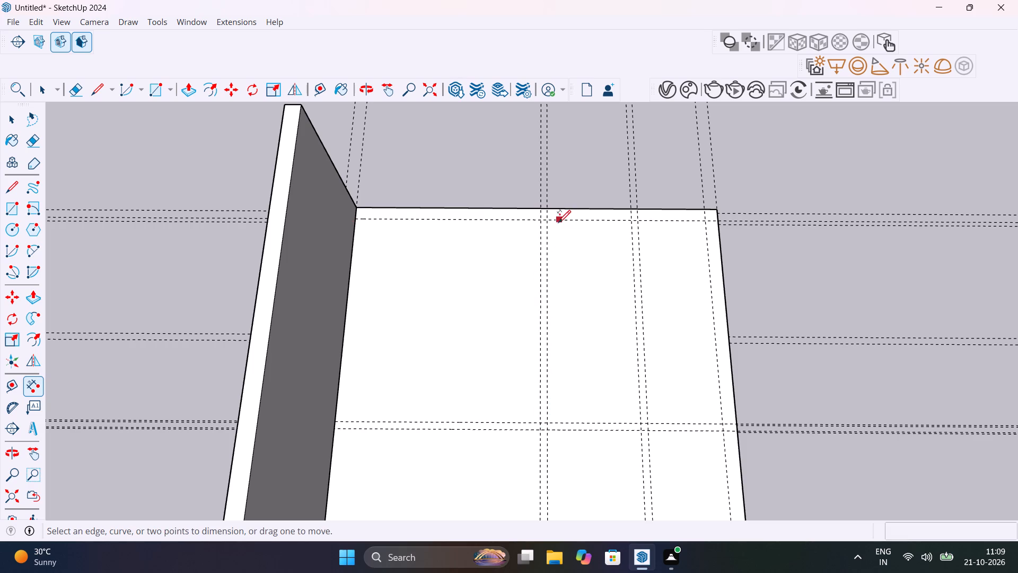
left_click(549, 219)
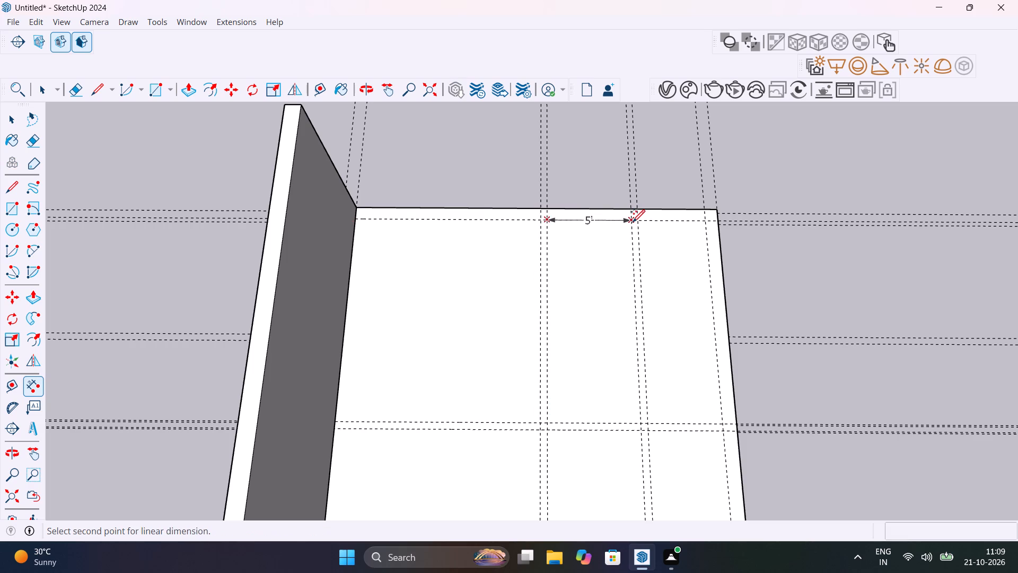
key("Escape")
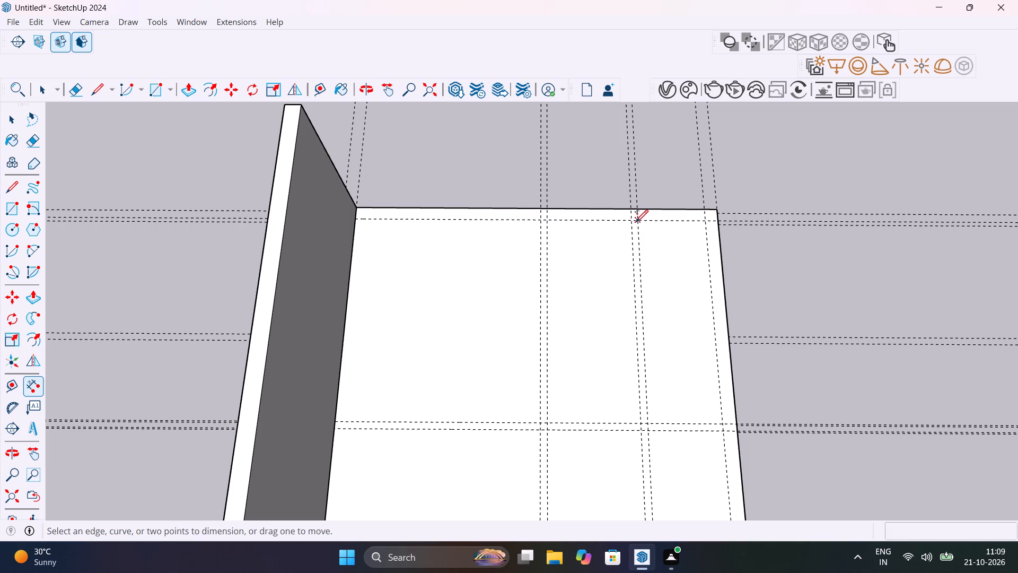
left_click(638, 220)
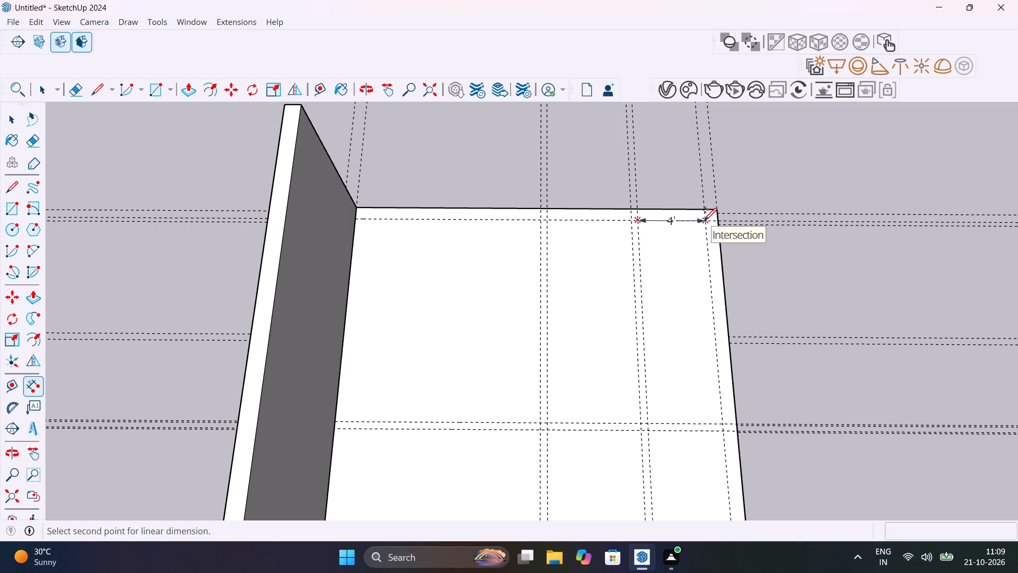
key("Escape")
Draw a 16' 9" by 9" wall rectangle along the slab's far short edge, from the long wall to the second partition guide pair.
key("space")
type("r")
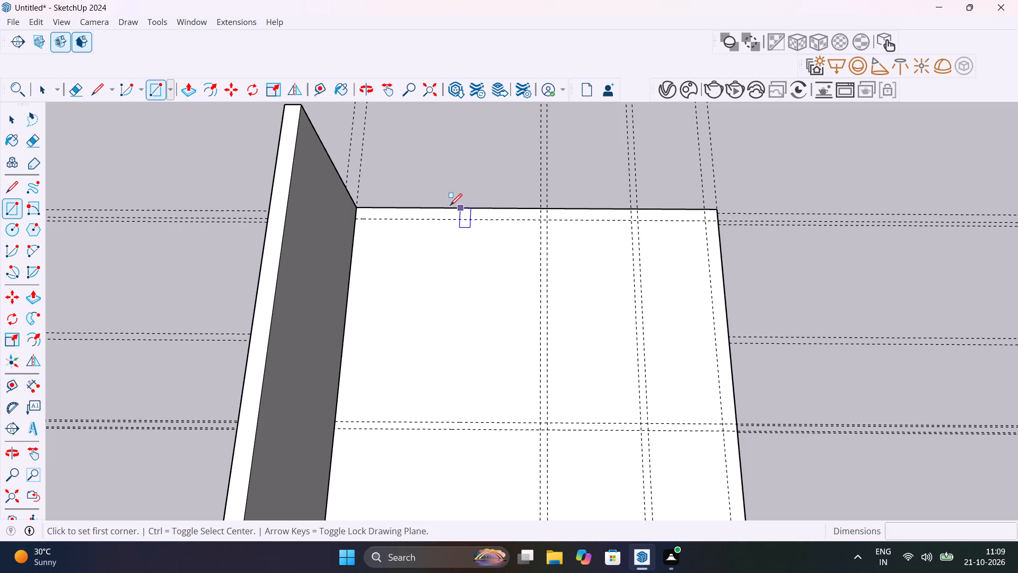
left_click(357, 220)
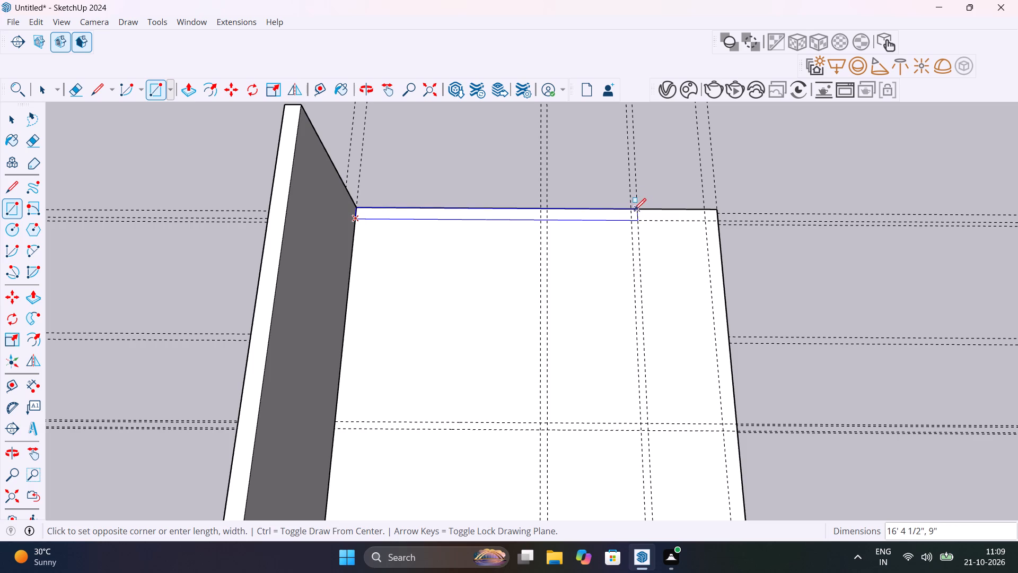
left_click(636, 210)
Make the far-end wall strip's face and edges into a group.
key("space")
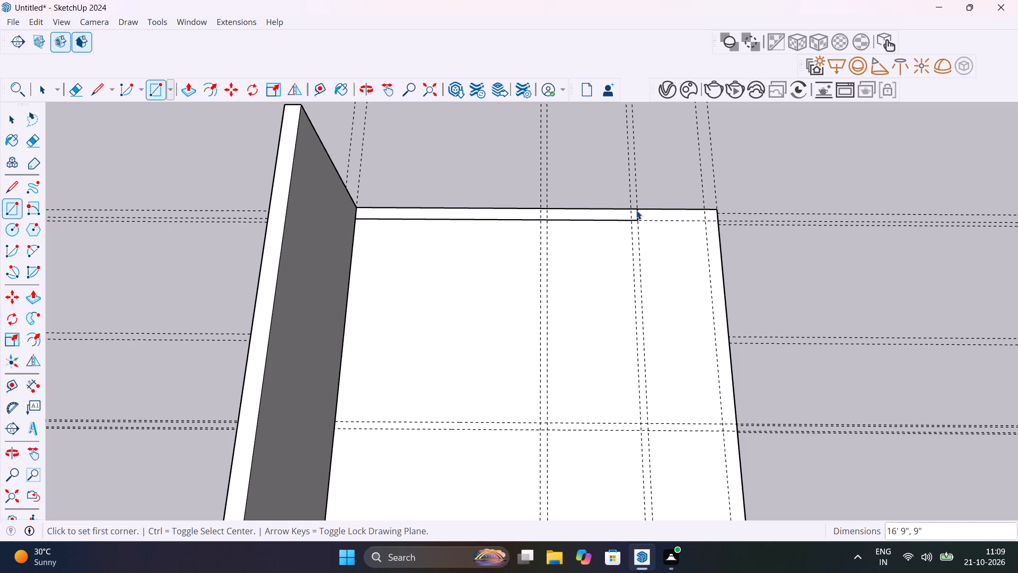
double_click(625, 212)
right_click(625, 212)
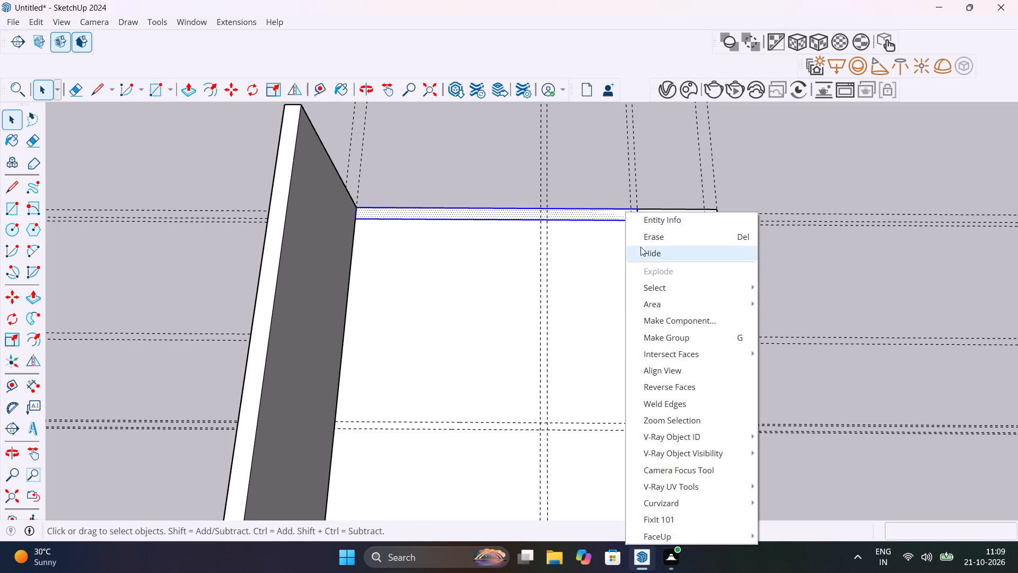
left_click(674, 335)
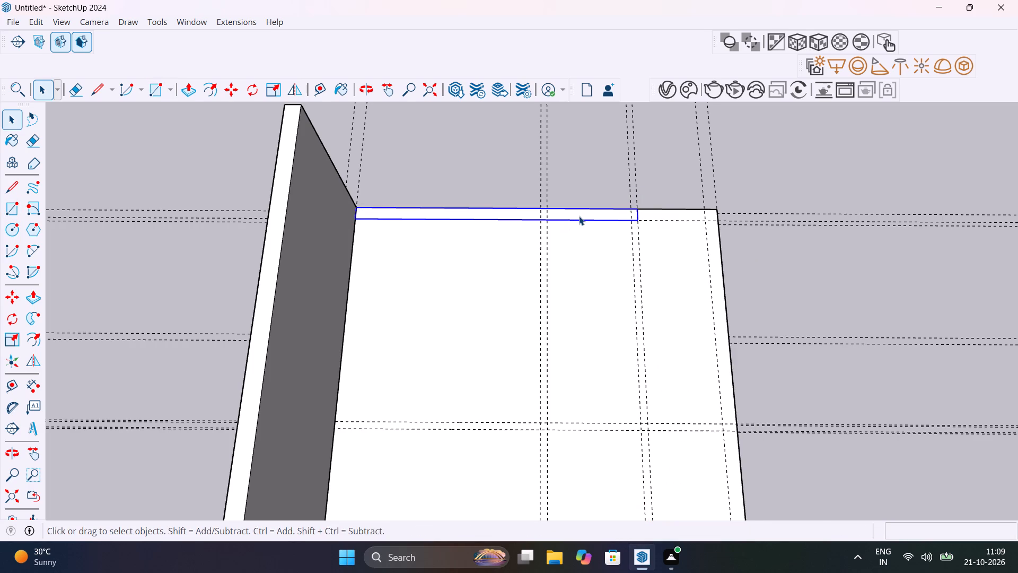
Inside the group, Push/Pull the far-end wall strip up 10' to match the long wall, and leave the group.
double_click(579, 216)
key("p")
left_click(579, 216)
scroll(606, 178, "down", 5)
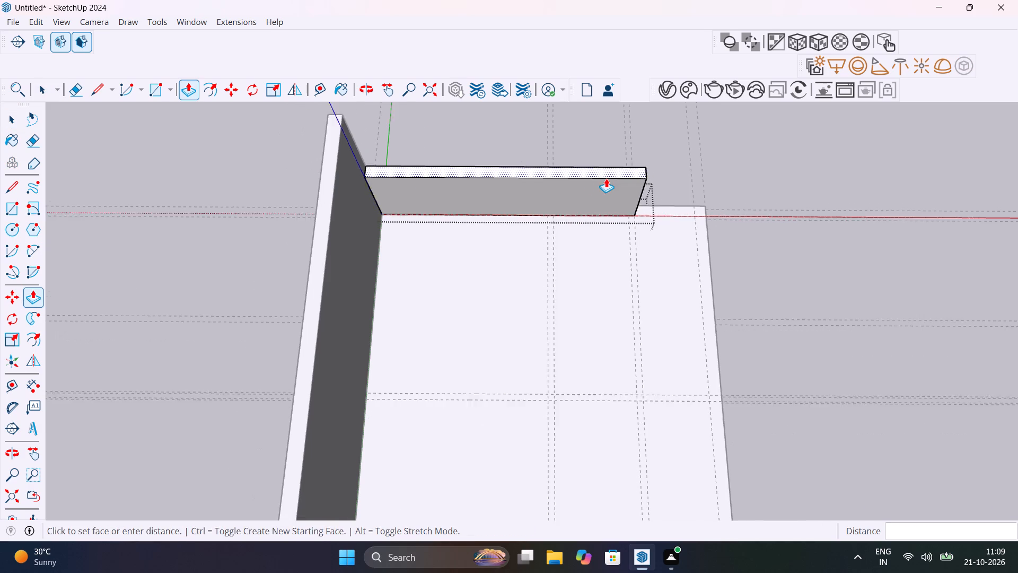
left_click(377, 257)
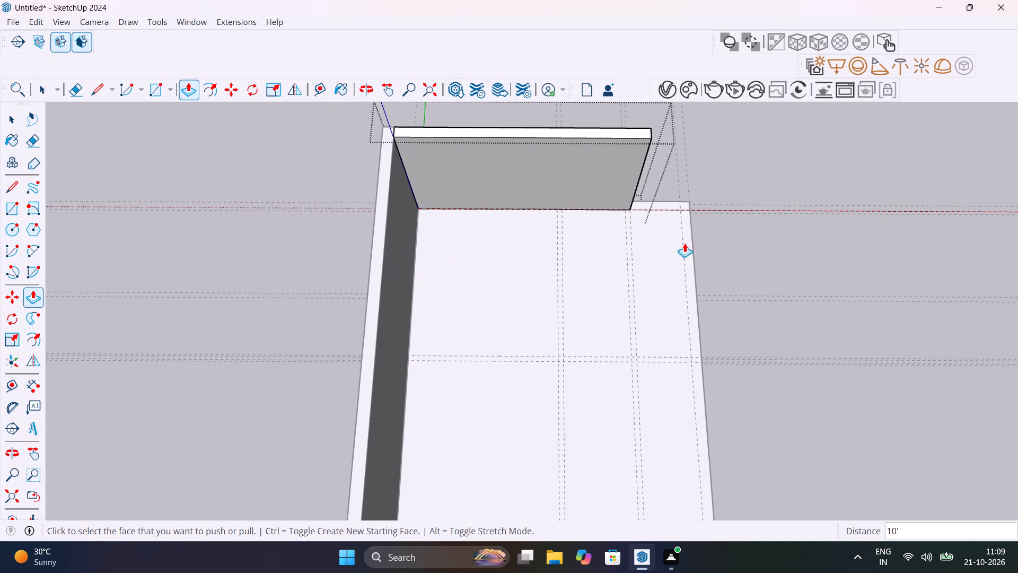
key("space")
left_click(761, 241)
Draw a 9" wide wall rectangle along the slab's full open long edge, opposite the existing long wall.
scroll(651, 276, "down", 5)
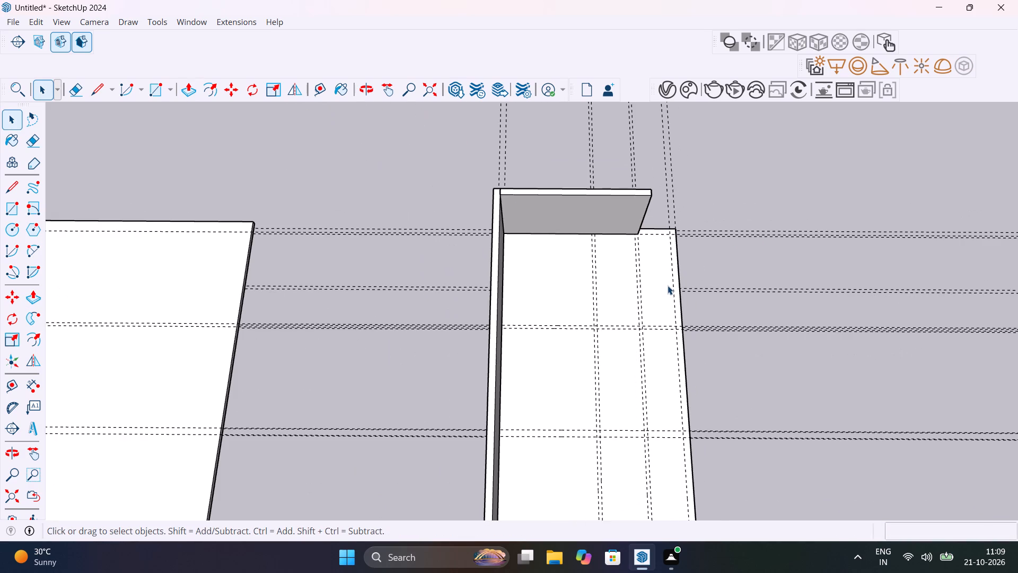
middle_click_drag(664, 282, 515, 163, "shift")
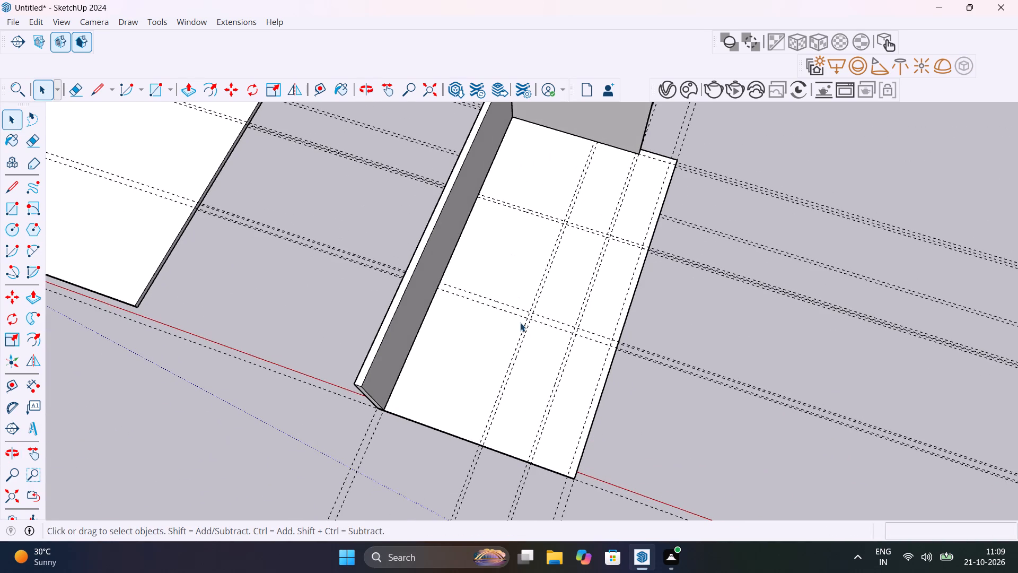
scroll(578, 486, "up", 12)
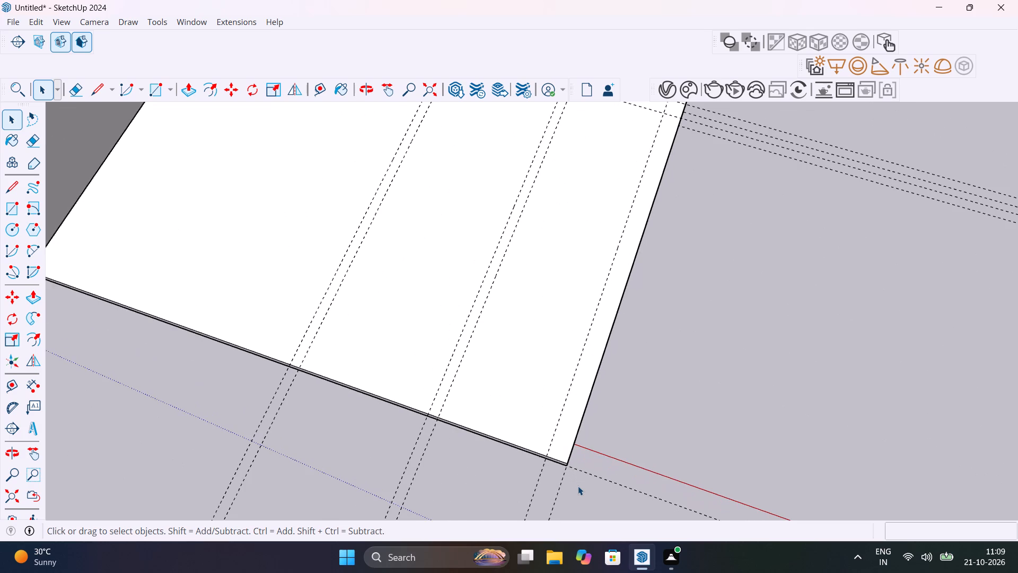
key("r")
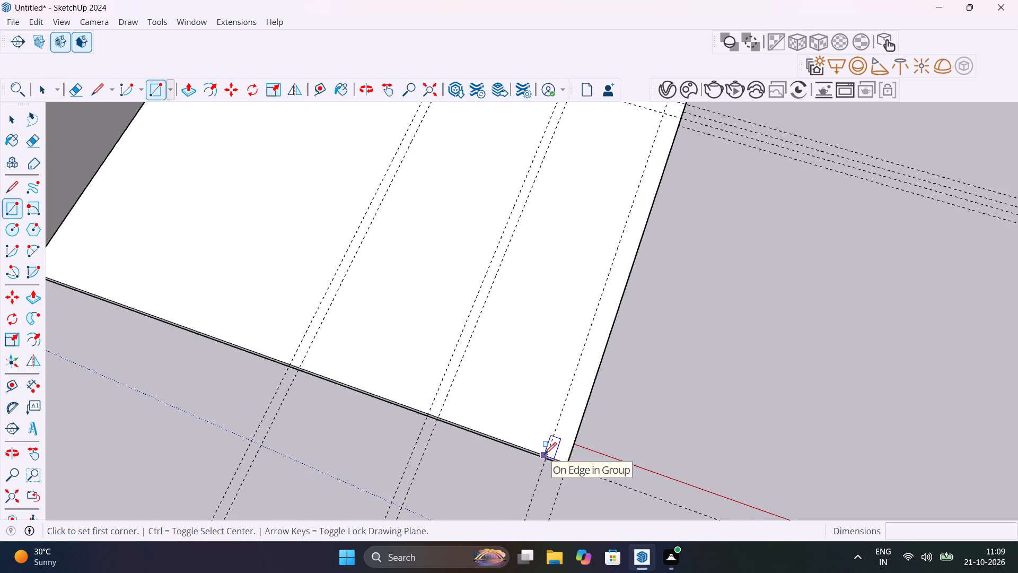
left_click(547, 454)
scroll(595, 378, "down", 20)
scroll(595, 378, "down", 2)
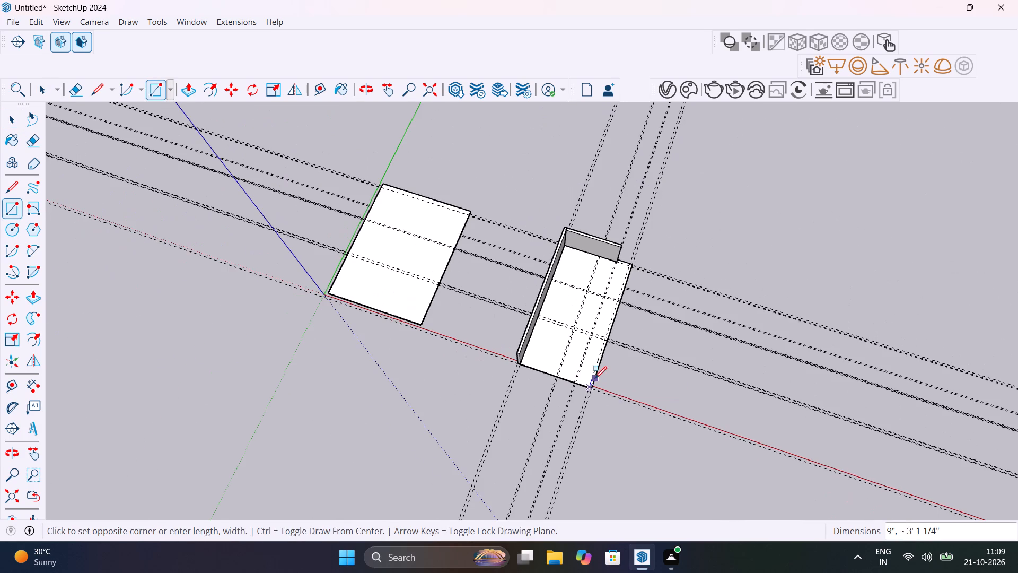
scroll(636, 262, "up", 20)
scroll(636, 262, "up", 1)
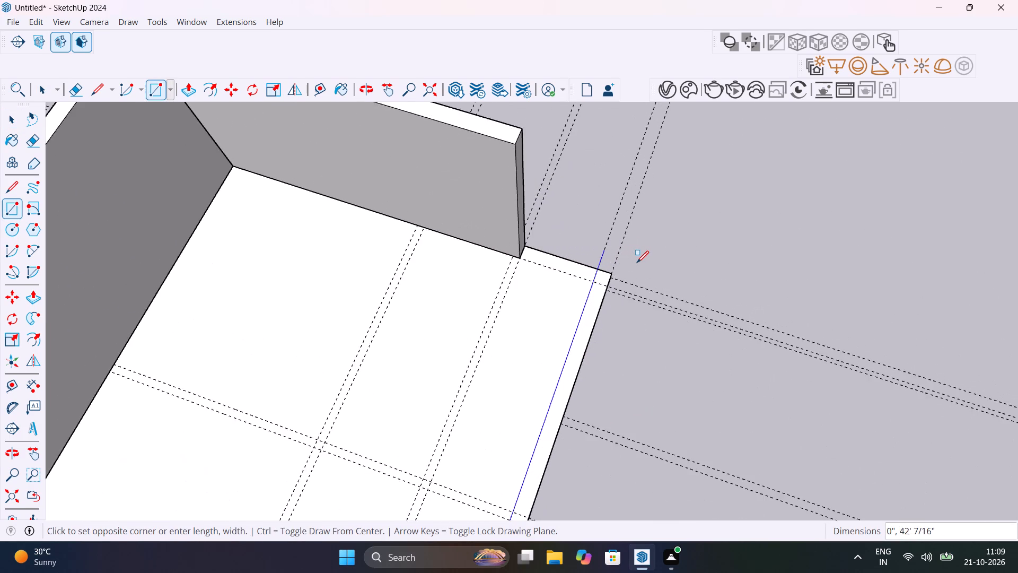
scroll(637, 263, "up", 16)
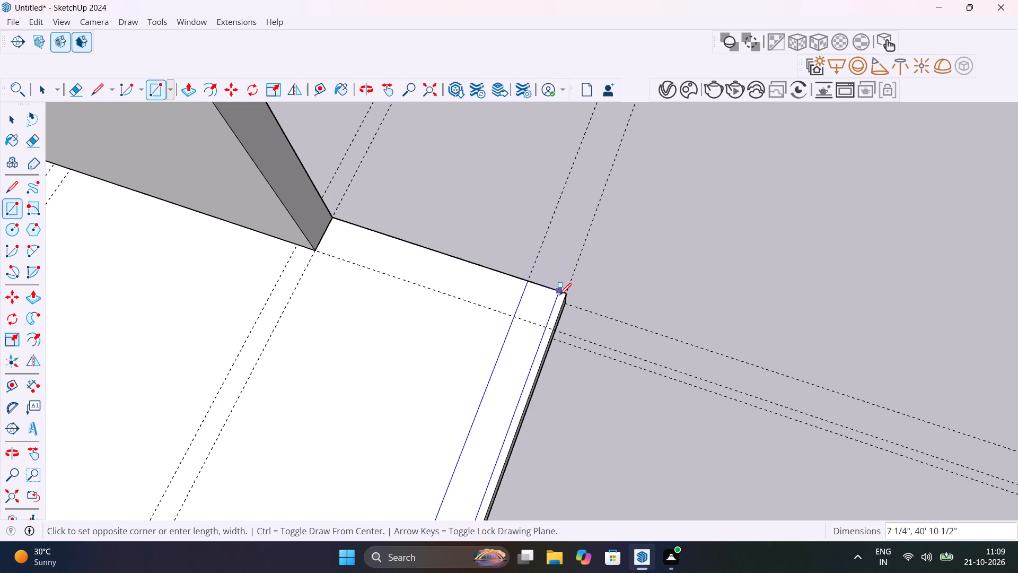
left_click(563, 296)
Make the new long wall strip's face and edges into a group.
key("space")
double_click(529, 343)
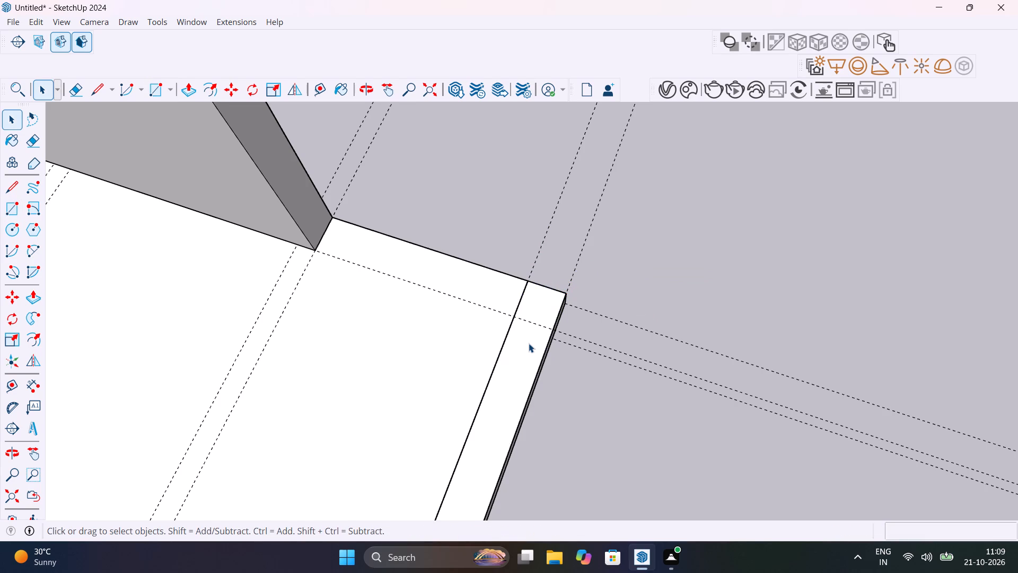
right_click(528, 342)
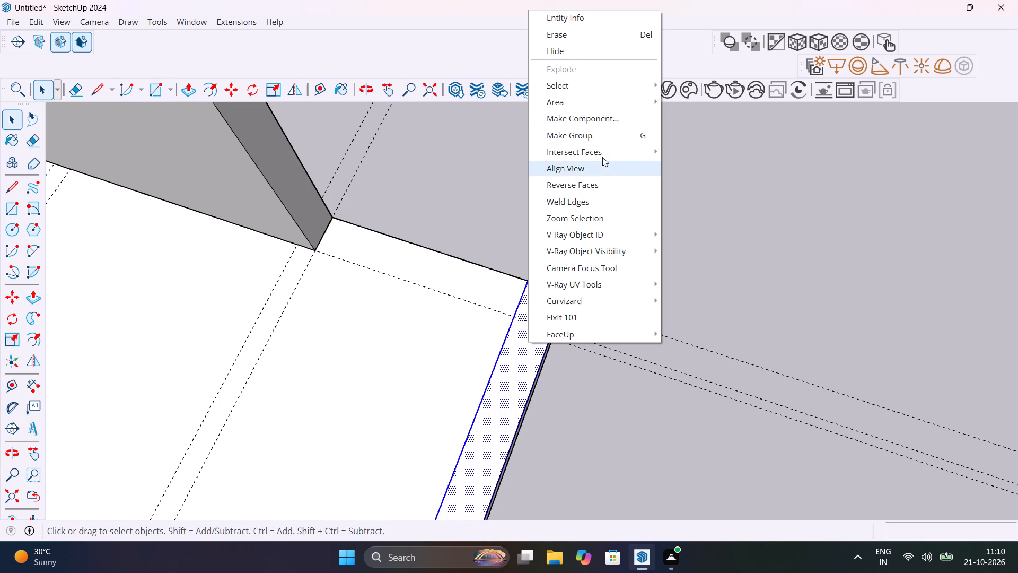
left_click(605, 136)
Inside the group, Push/Pull the new long wall strip up 10' to match the existing long wall, and leave the group.
double_click(528, 354)
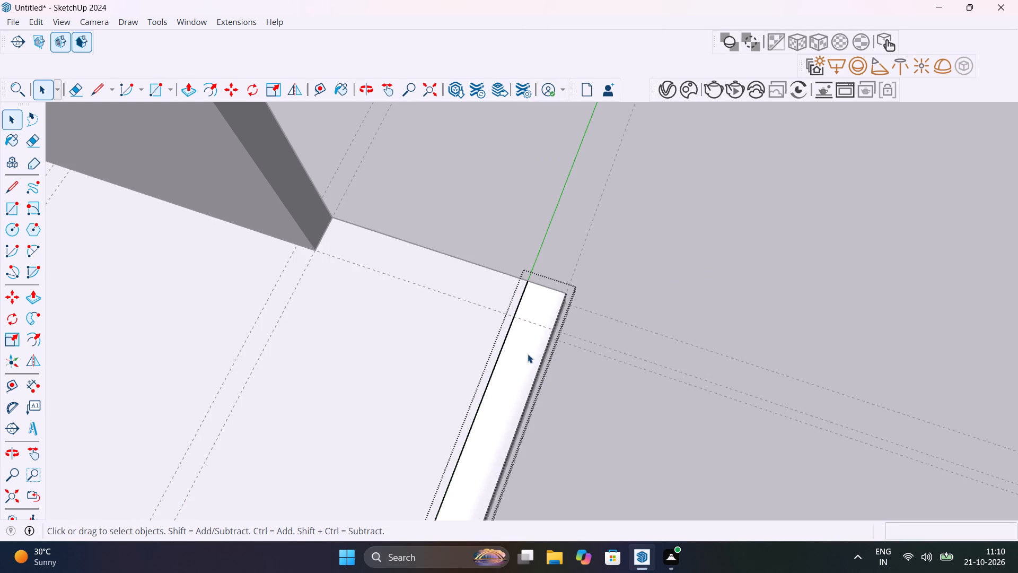
key("p")
left_click(528, 354)
scroll(490, 259, "down", 20)
scroll(490, 259, "down", 2)
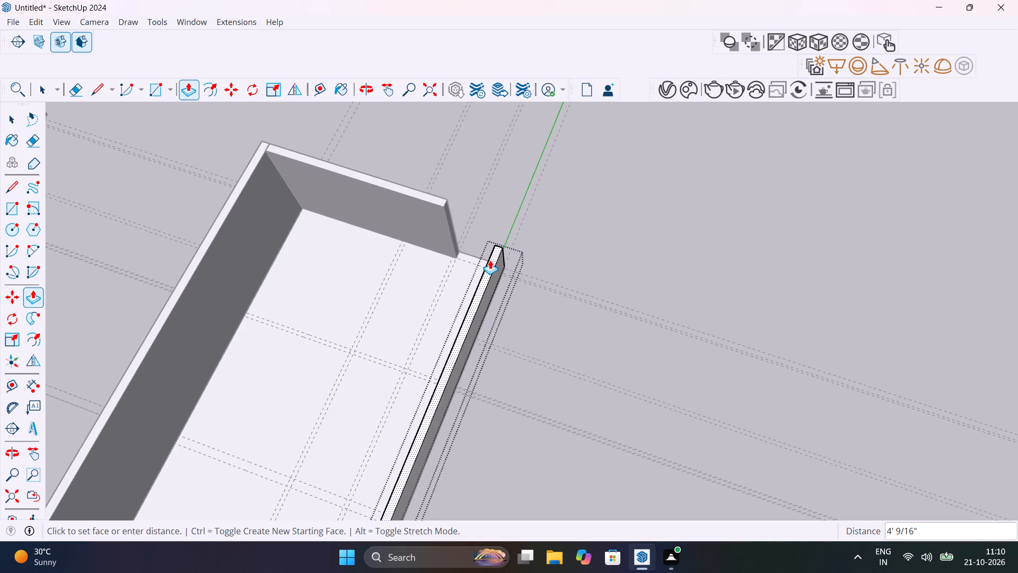
middle_click_drag(510, 261, 709, 171)
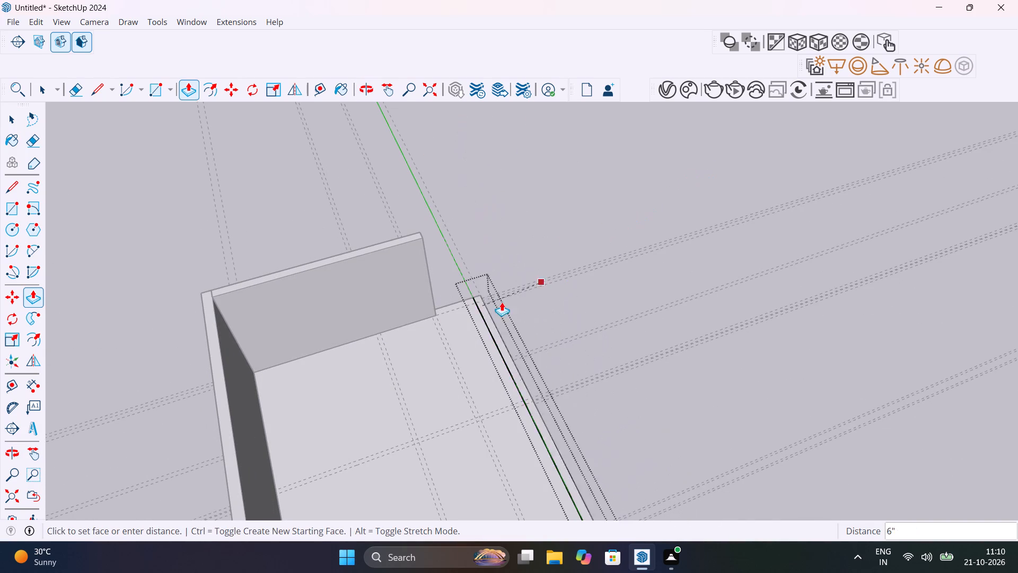
left_click(222, 371)
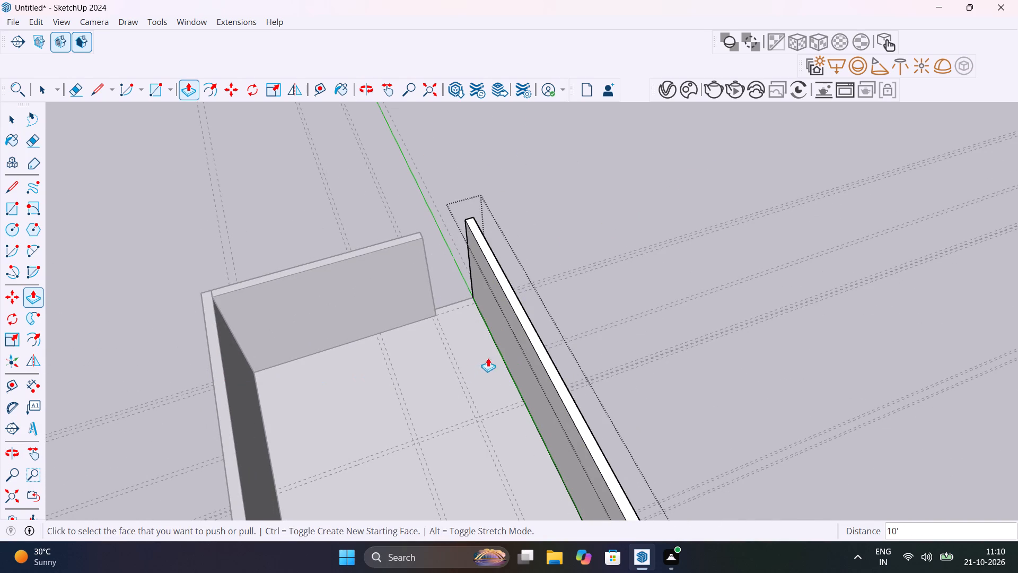
key("space")
left_click(615, 210)
Measure the opening between the new long wall and the end of the far-end wall.
scroll(429, 306, "up", 10)
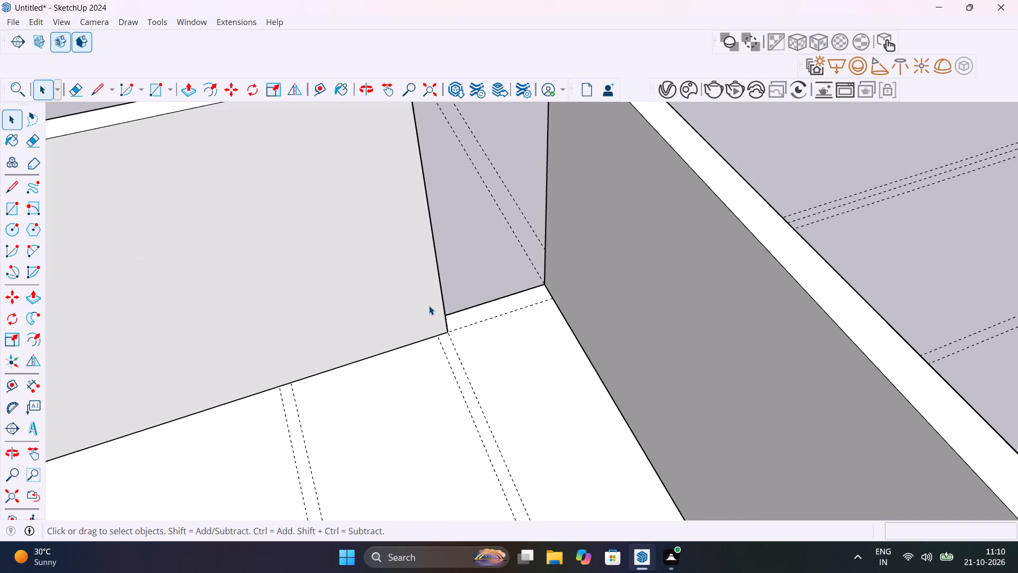
middle_click_drag(475, 311, 71, 266)
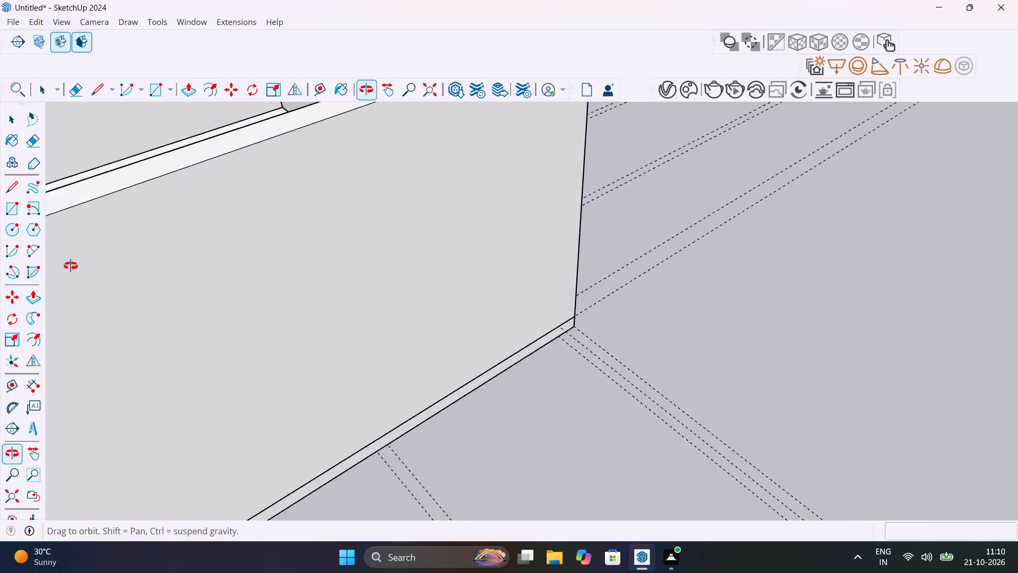
middle_click_drag(71, 266, 0, 242)
middle_click_drag(369, 276, 84, 311)
scroll(476, 293, "up", 5)
middle_click_drag(536, 290, 329, 343)
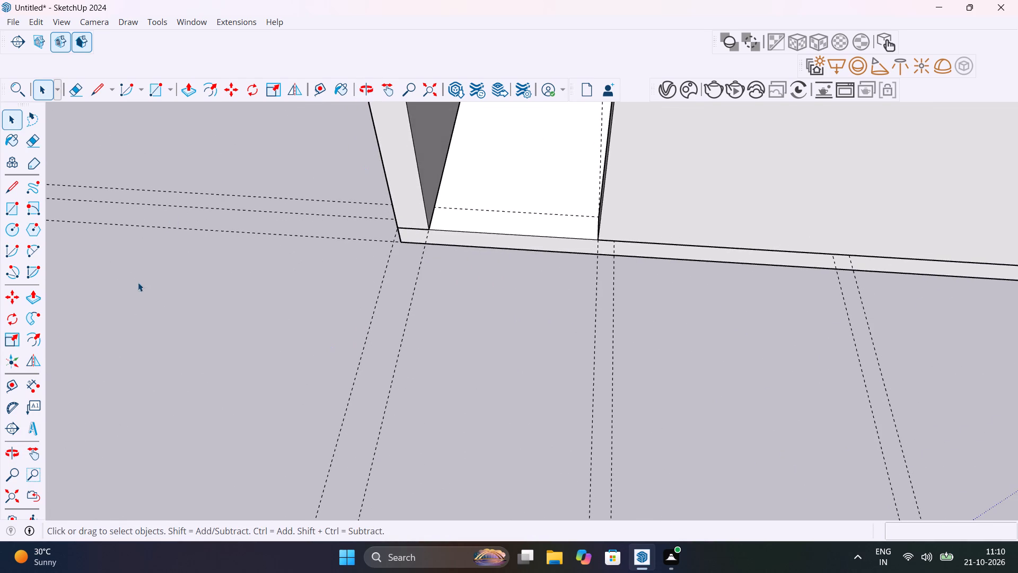
left_click(24, 386)
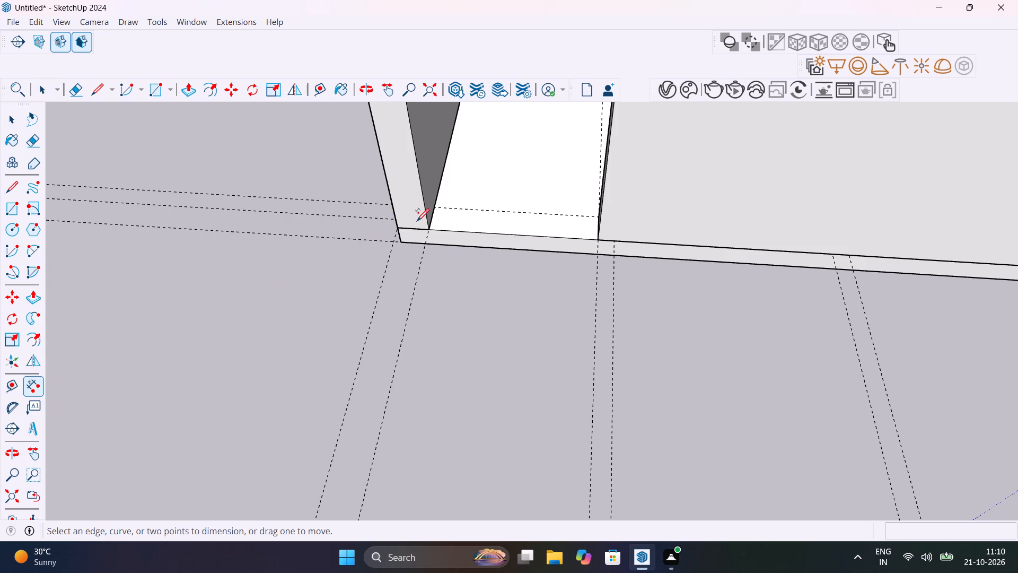
left_click(428, 225)
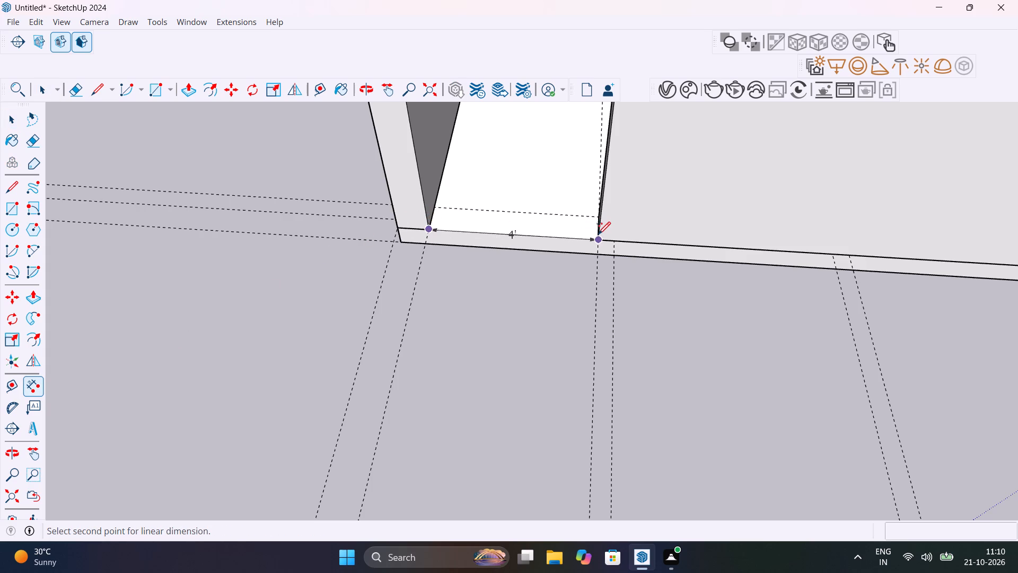
key("Escape")
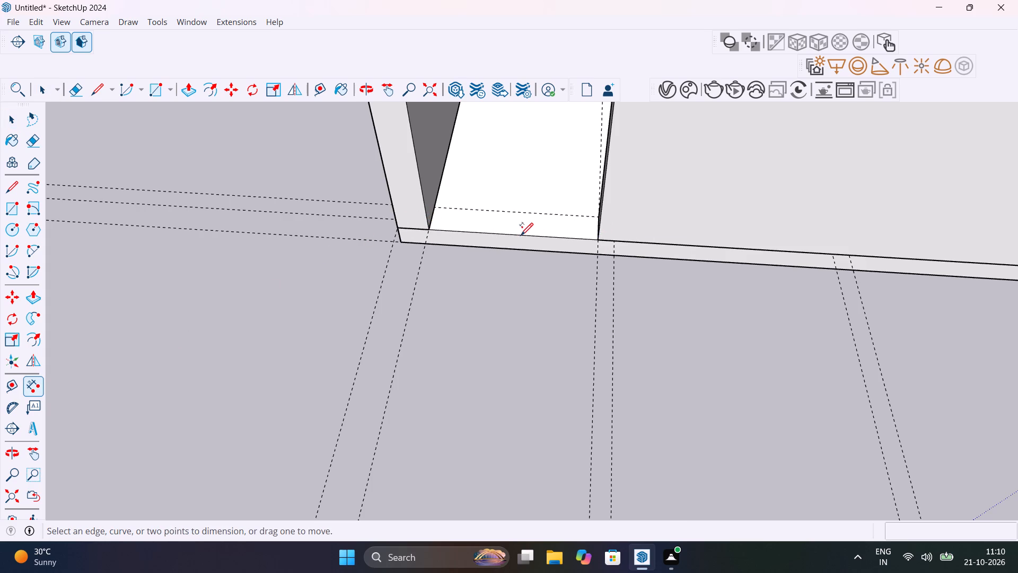
Check the spacing along the new long wall, starting from the far-end 9" guide.
scroll(521, 235, "down", 6)
middle_click_drag(500, 258, 1017, 326)
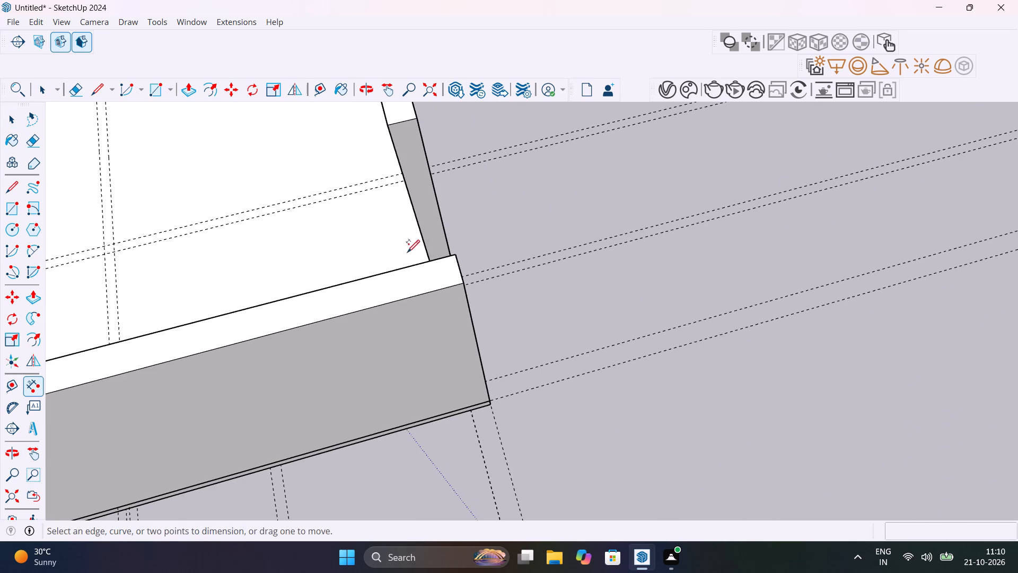
middle_click_drag(452, 251, 822, 417, "shift")
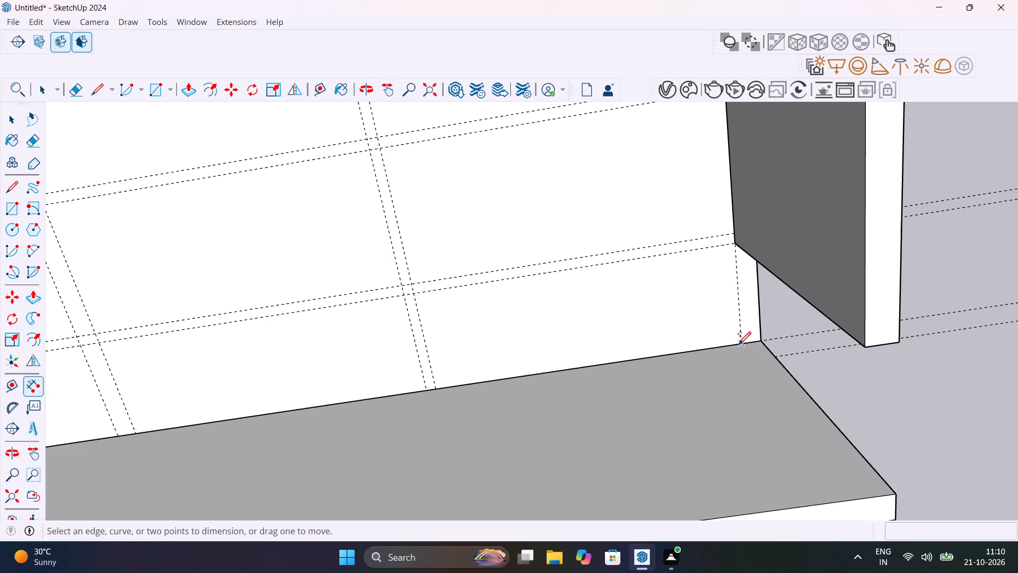
left_click(740, 342)
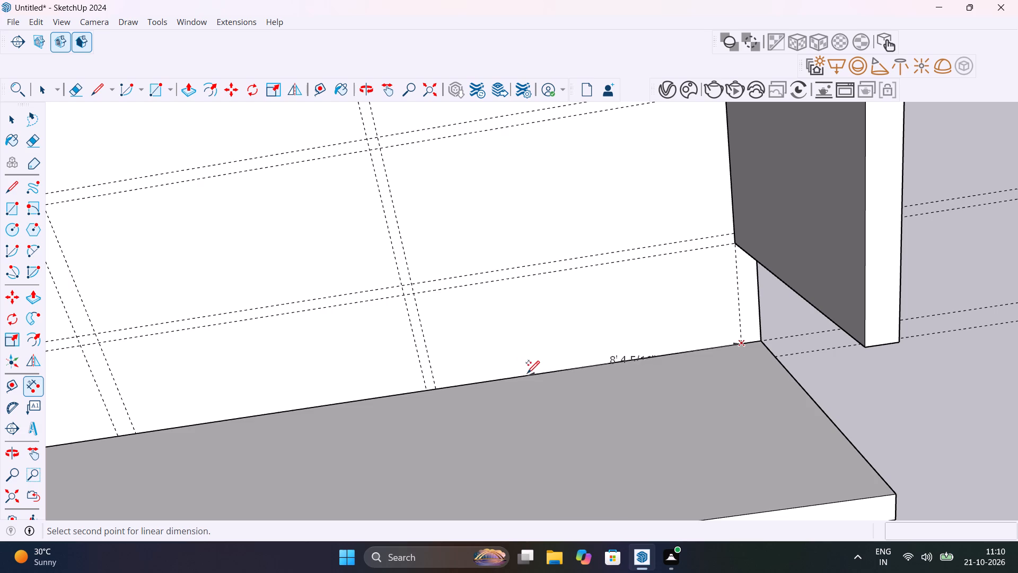
key("Escape")
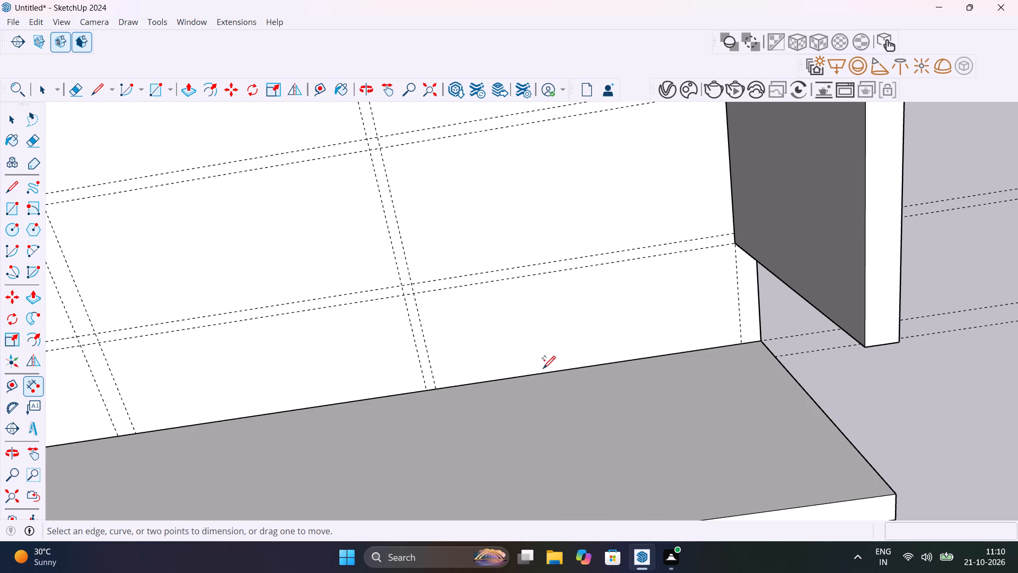
Draw an 11' 4 1/2" by 4 1/2" partition rectangle between the cross guides nearest the far end, from the first long wall to the first lengthwise guide pair.
scroll(660, 275, "down", 6)
key("space")
middle_click_drag(662, 291, 865, 180)
scroll(663, 291, "down", 1)
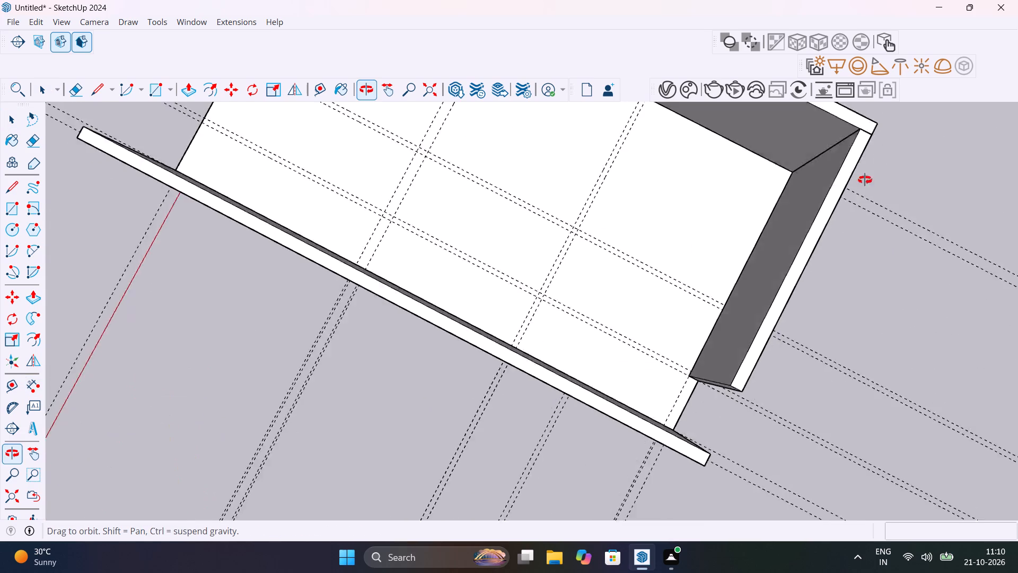
middle_click_drag(865, 180, 991, 52)
middle_click_drag(615, 306, 1001, 254)
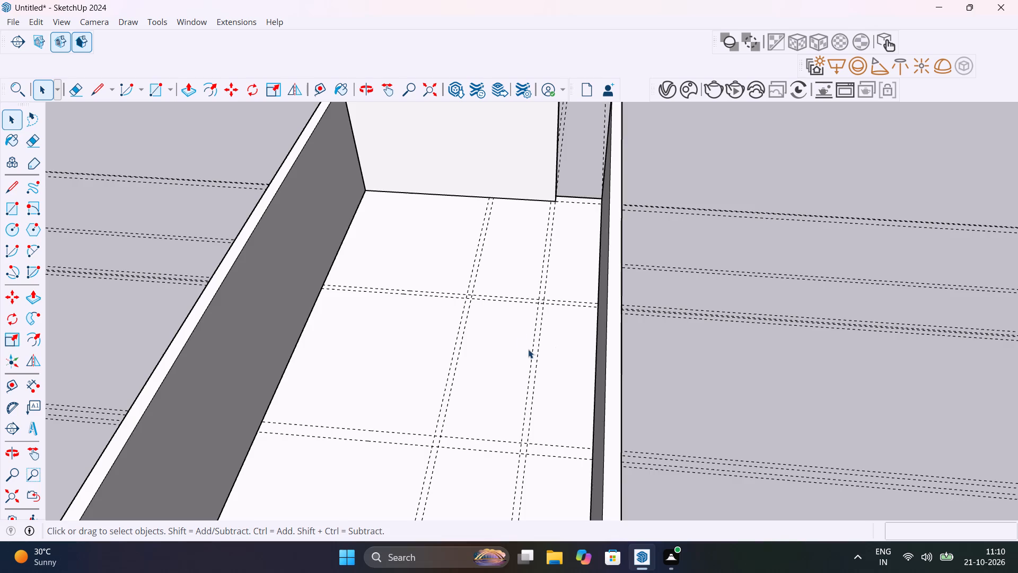
scroll(519, 331, "up", 4)
middle_click_drag(545, 339, 716, 331, "shift")
scroll(719, 309, "down", 7)
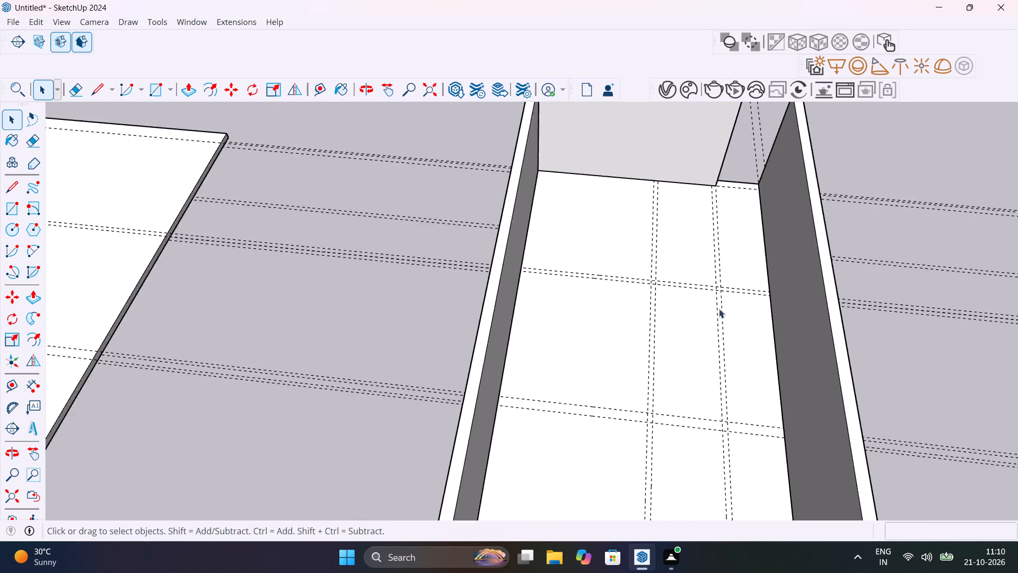
scroll(719, 309, "down", 4)
middle_click_drag(688, 259, 609, 194)
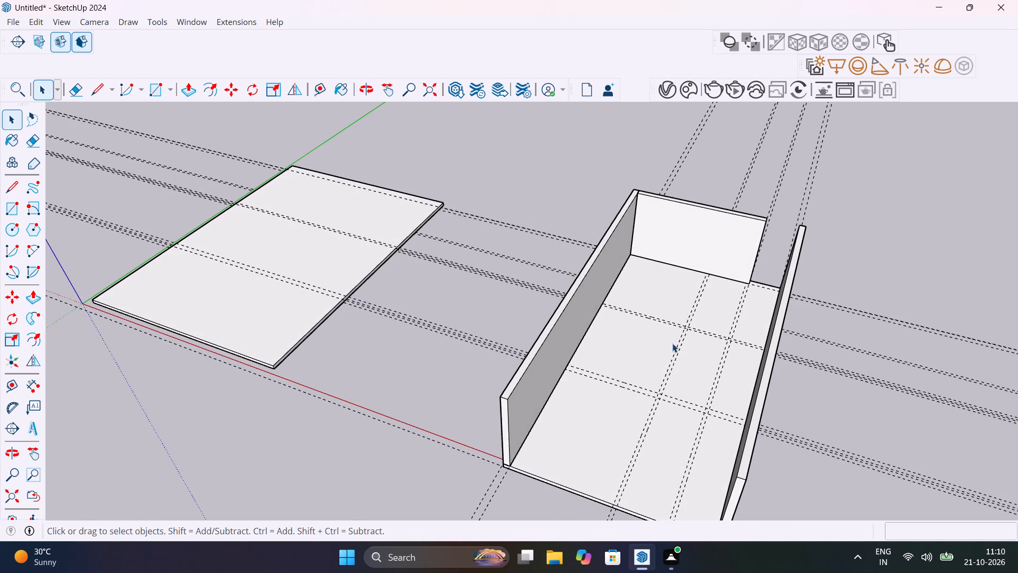
scroll(709, 314, "up", 10)
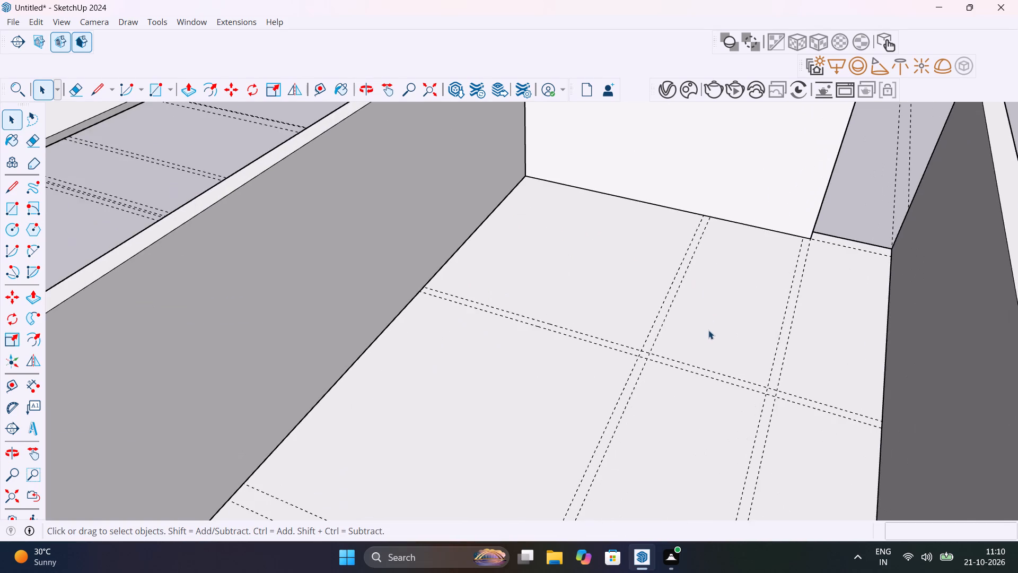
middle_click_drag(710, 330, 713, 403)
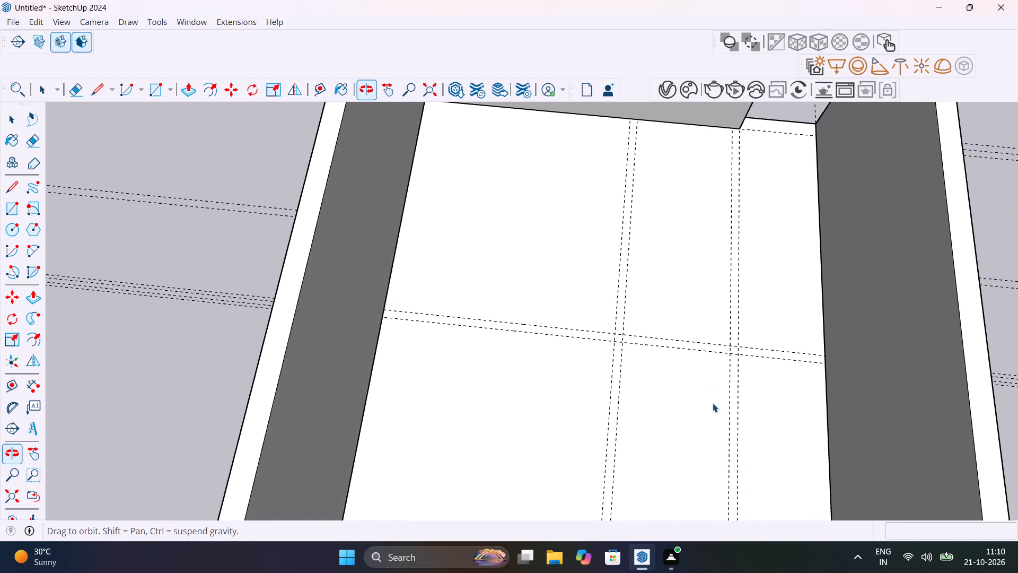
key("r")
left_click(385, 307)
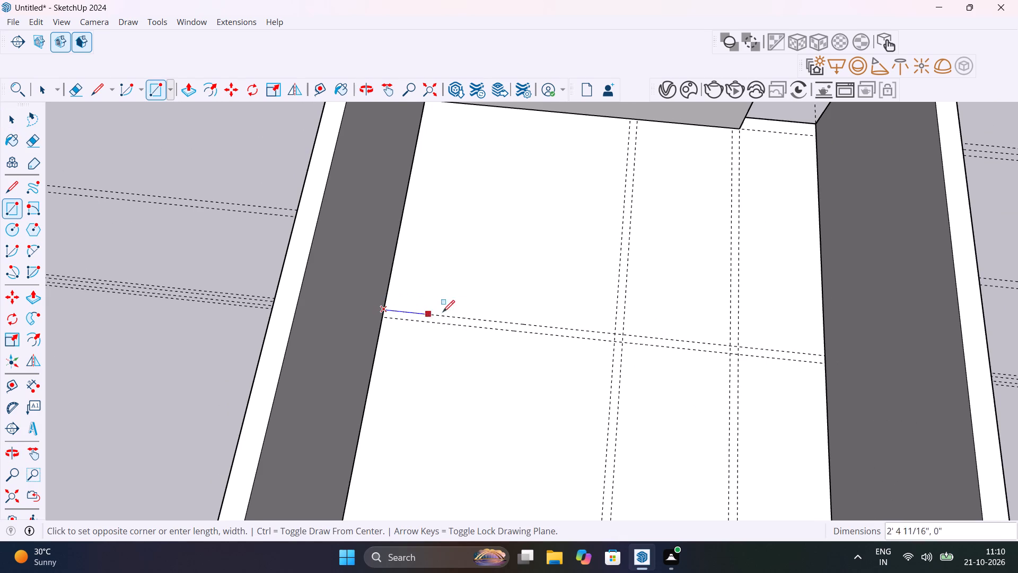
left_click(622, 341)
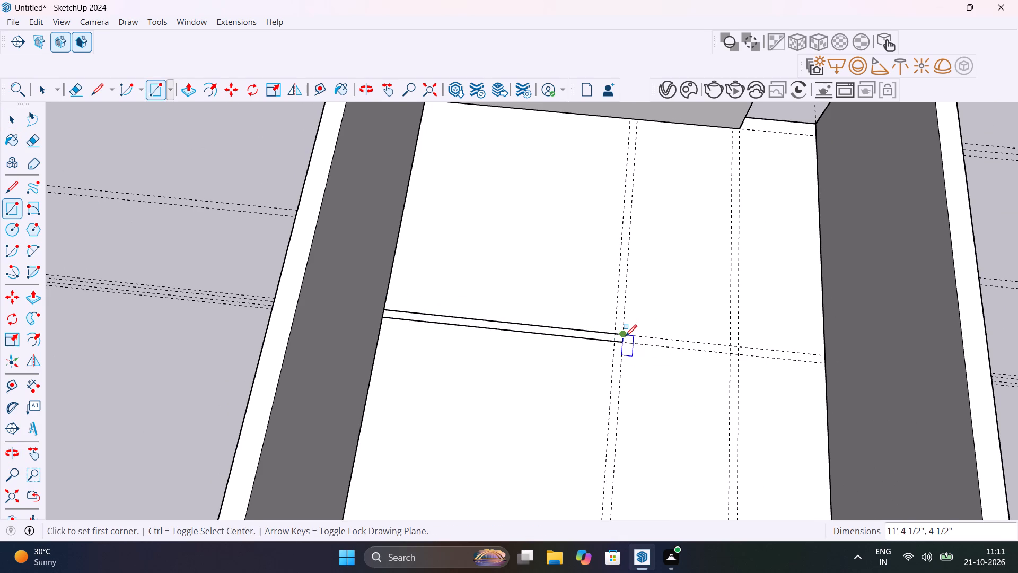
Draw a 4 1/2" by 12' partition rectangle between the first lengthwise guide pair, from the cross partition to the far-end wall.
left_click(625, 336)
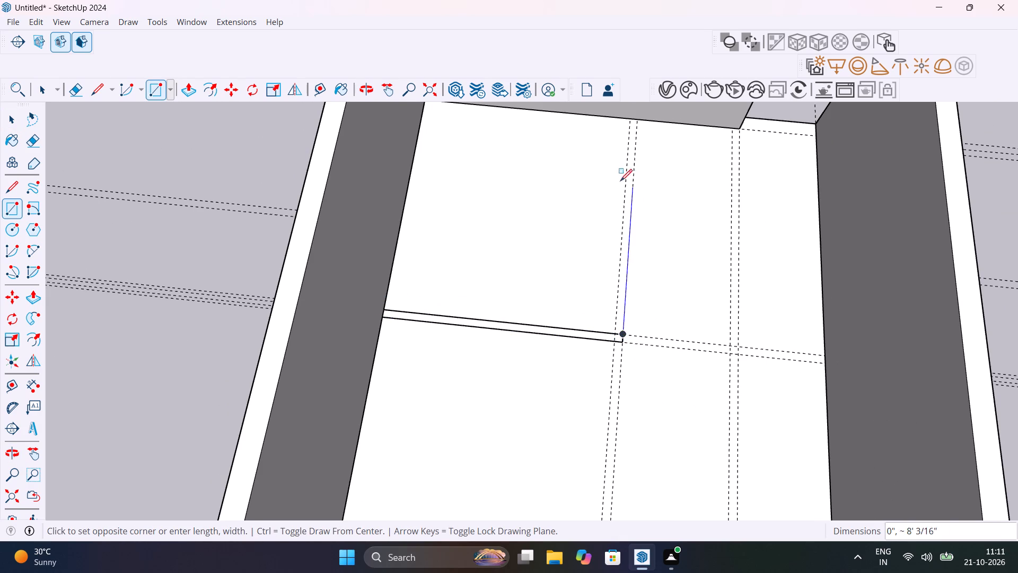
left_click(629, 121)
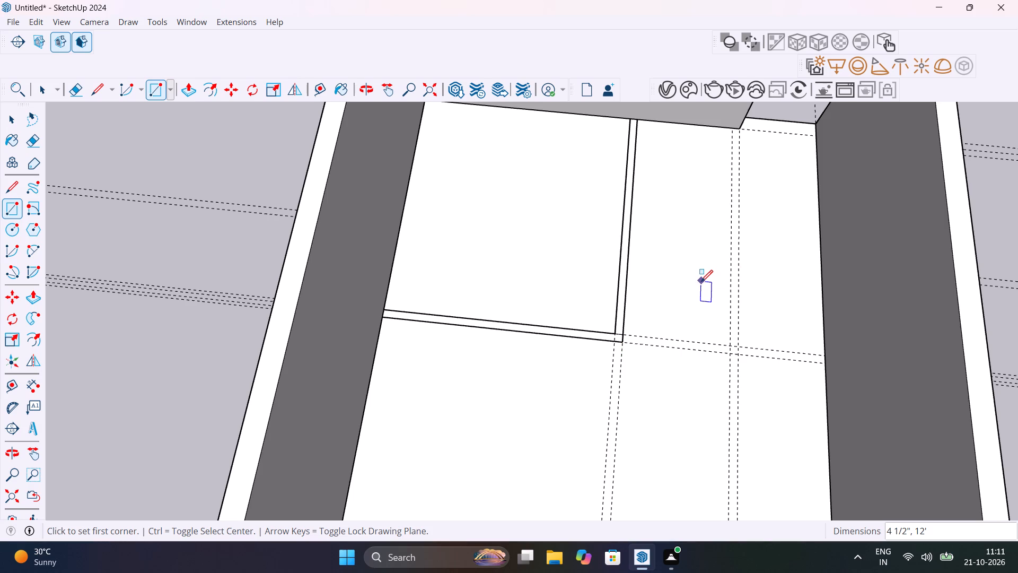
middle_click_drag(701, 282, 524, 395, "shift")
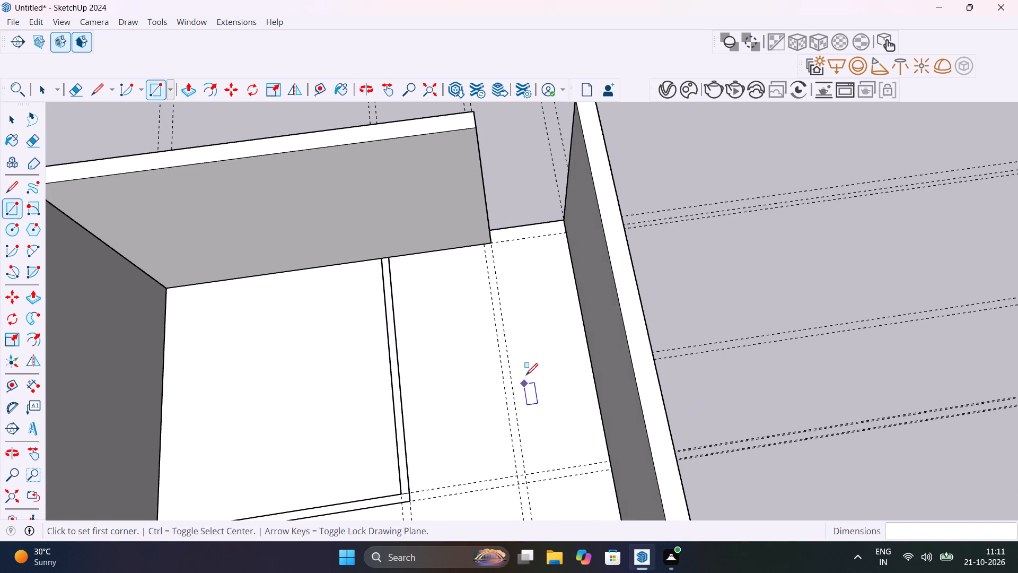
key("space")
scroll(520, 267, "up", 4)
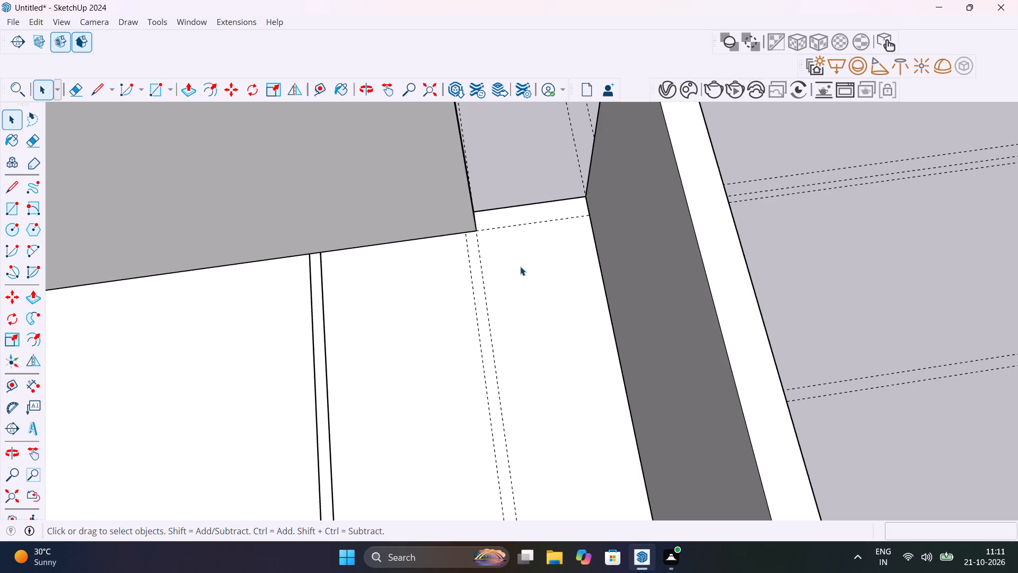
Add two crosswise guides 8' and 4' in from the guide along the far-end wall's inner face.
key("t")
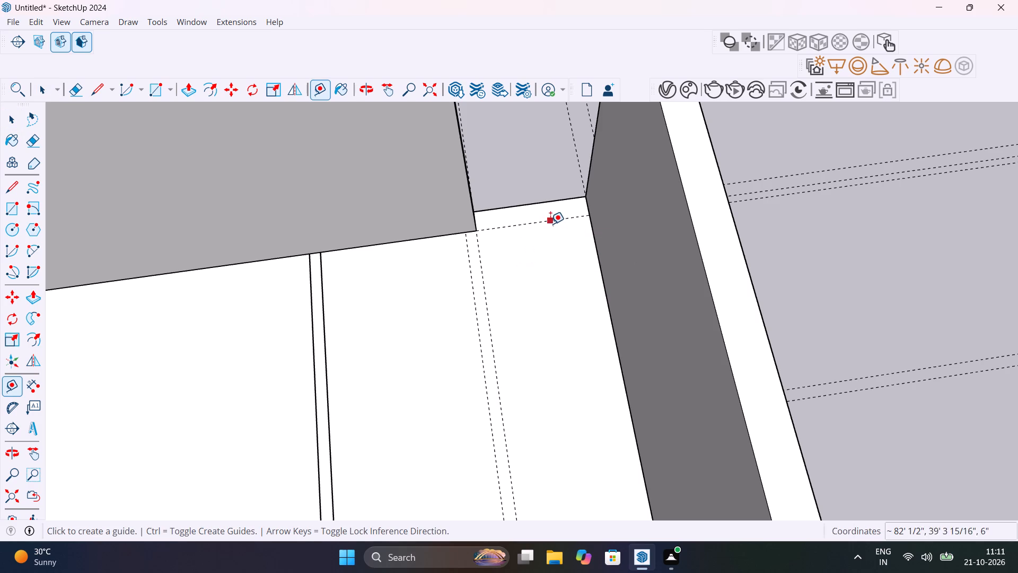
left_click(550, 223)
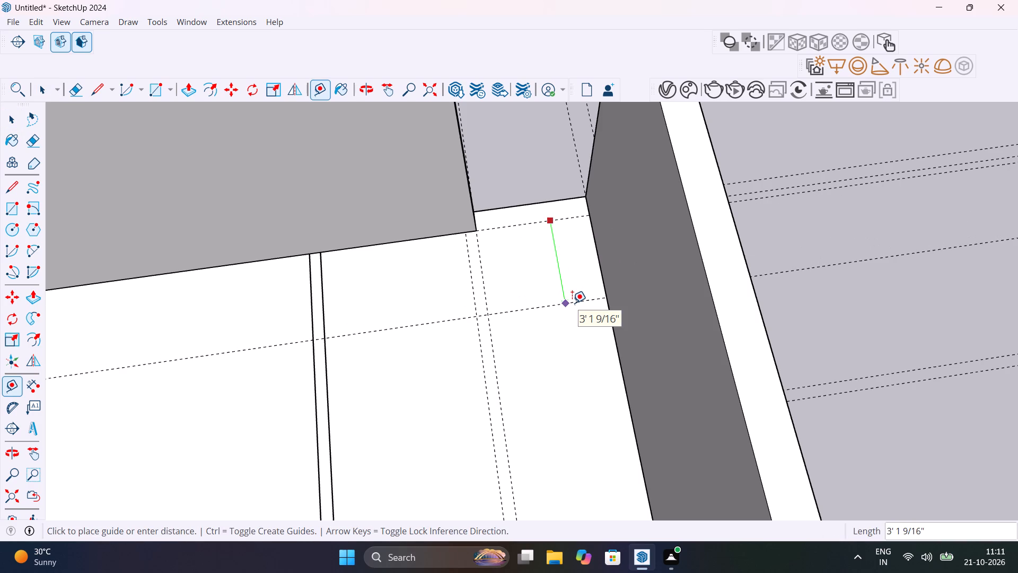
type("8'")
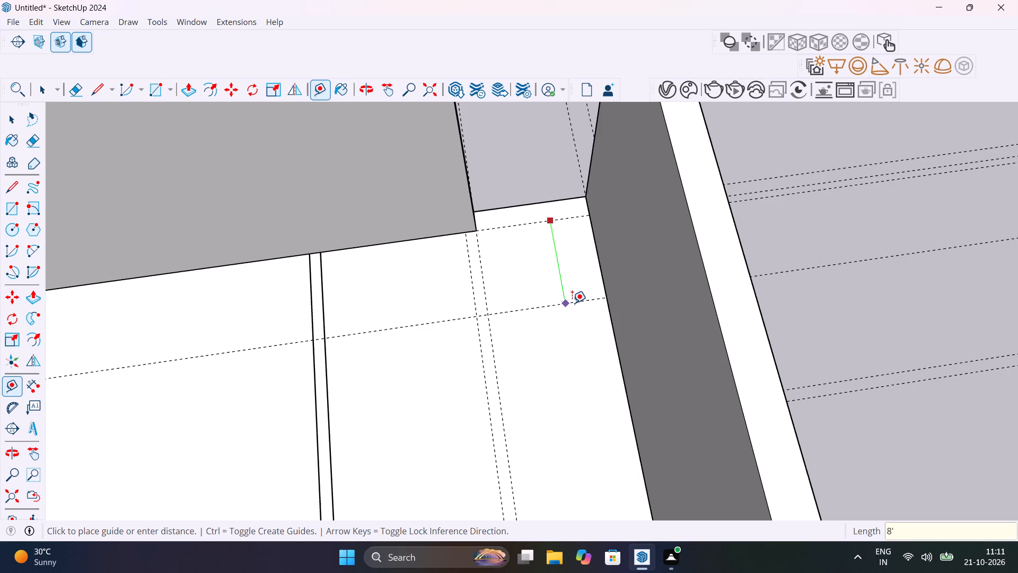
key("Return")
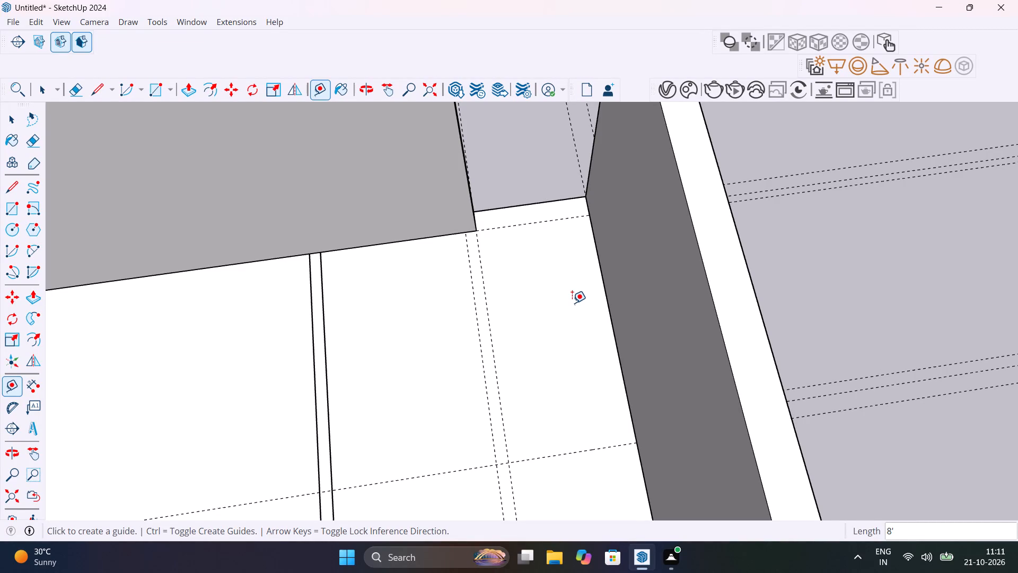
left_click(565, 222)
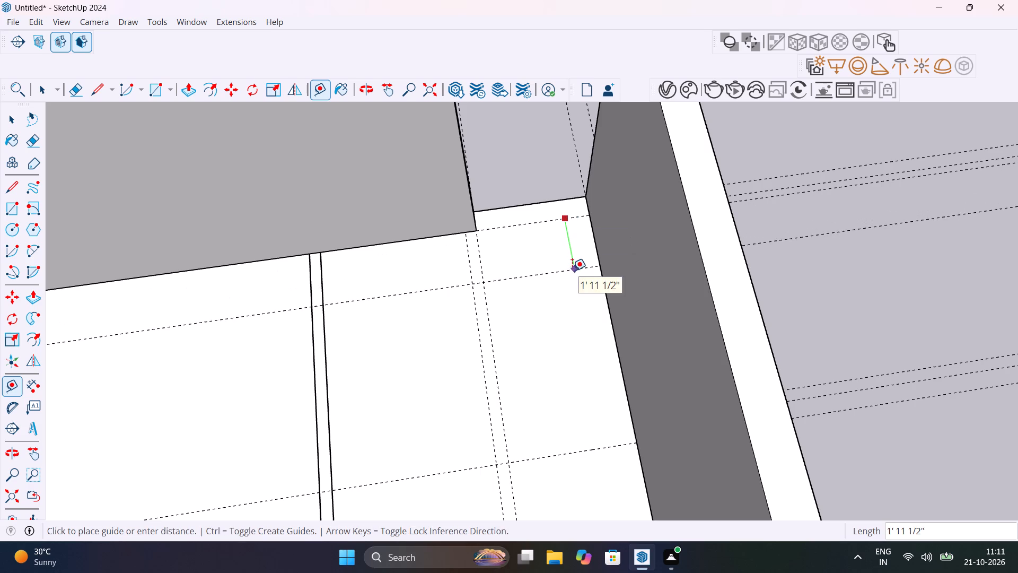
type("4'")
key("Return")
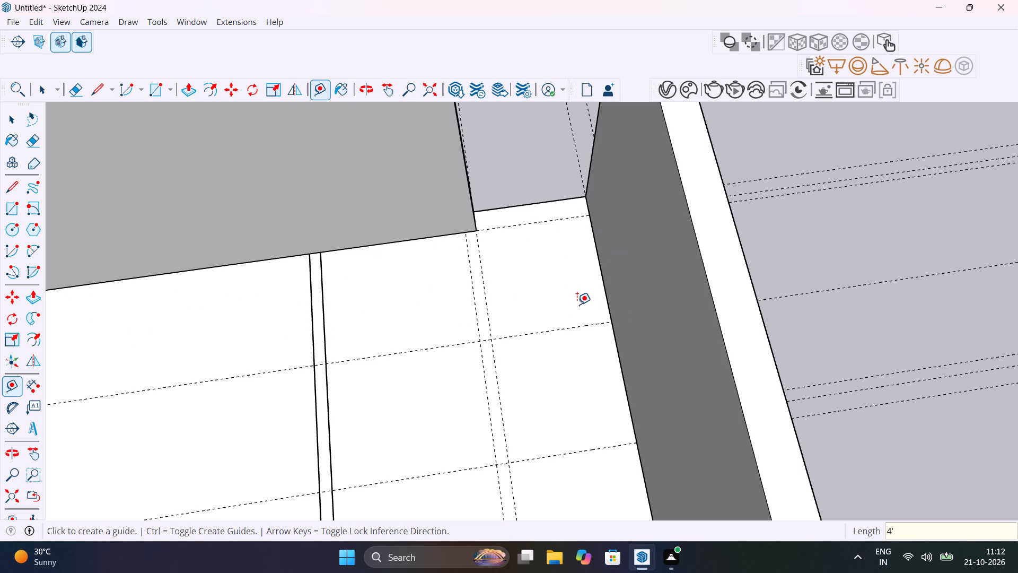
Add a lengthwise guide 8' outward from the guide at the far-end wall's open end, beyond the new long wall.
left_click(482, 264)
middle_click_drag(695, 240, 554, 227)
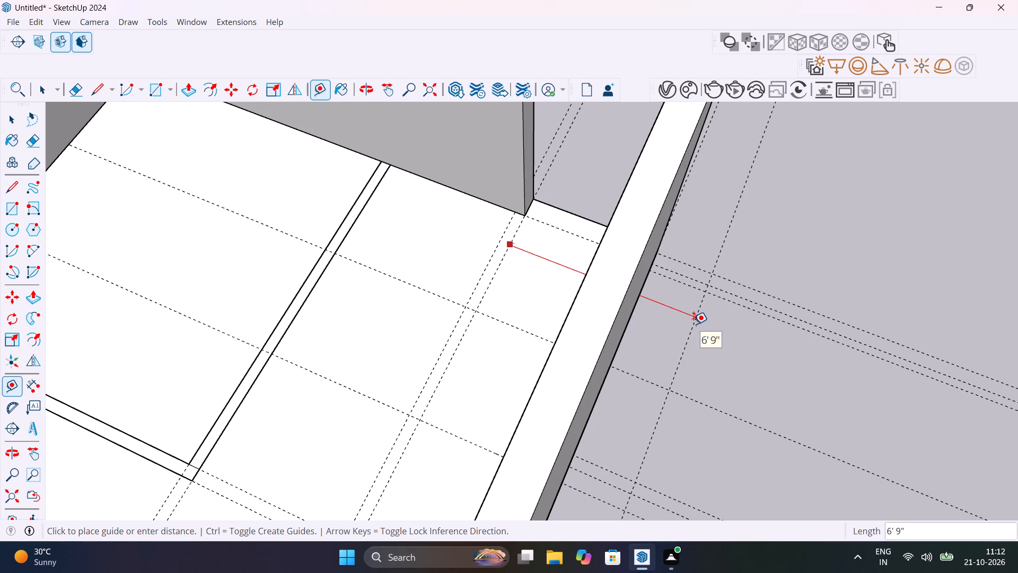
key("8")
key("apostrophe")
key("Return")
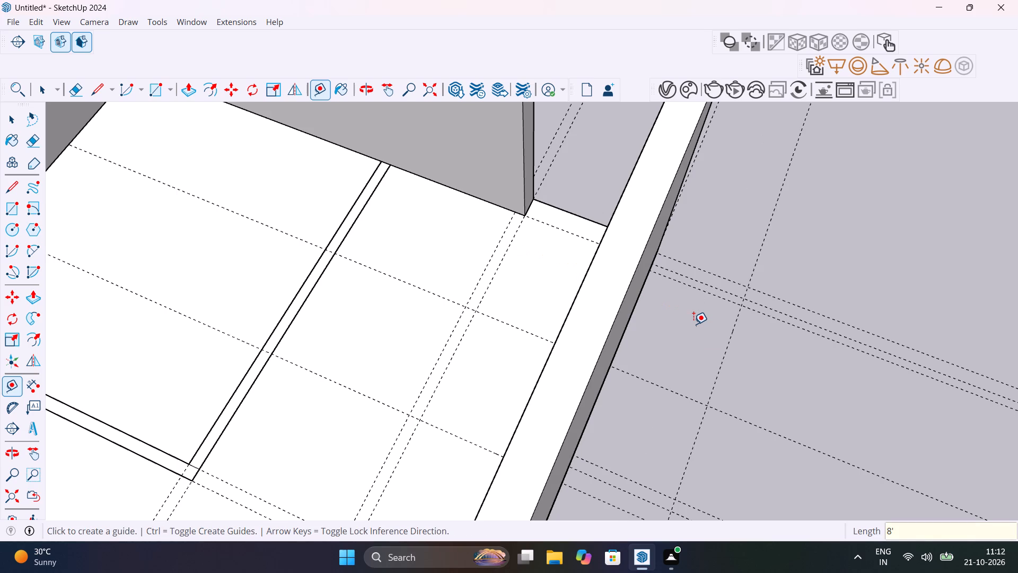
Check the overall width along the far end, from the slab's opposite corner to the new outer guide.
scroll(642, 304, "down", 7)
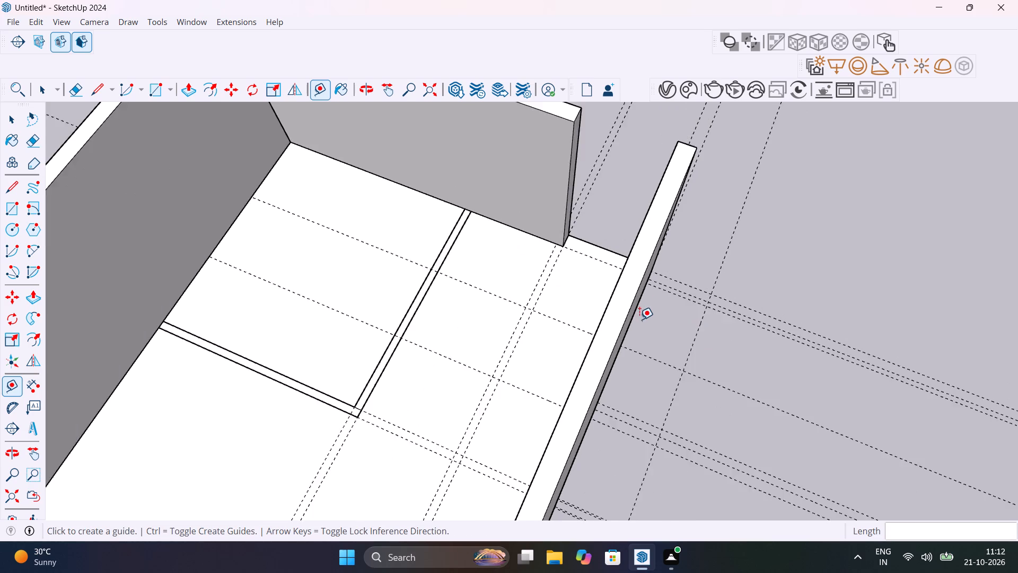
scroll(639, 319, "down", 8)
middle_click_drag(563, 388, 0, 340)
key("space")
left_click(31, 387)
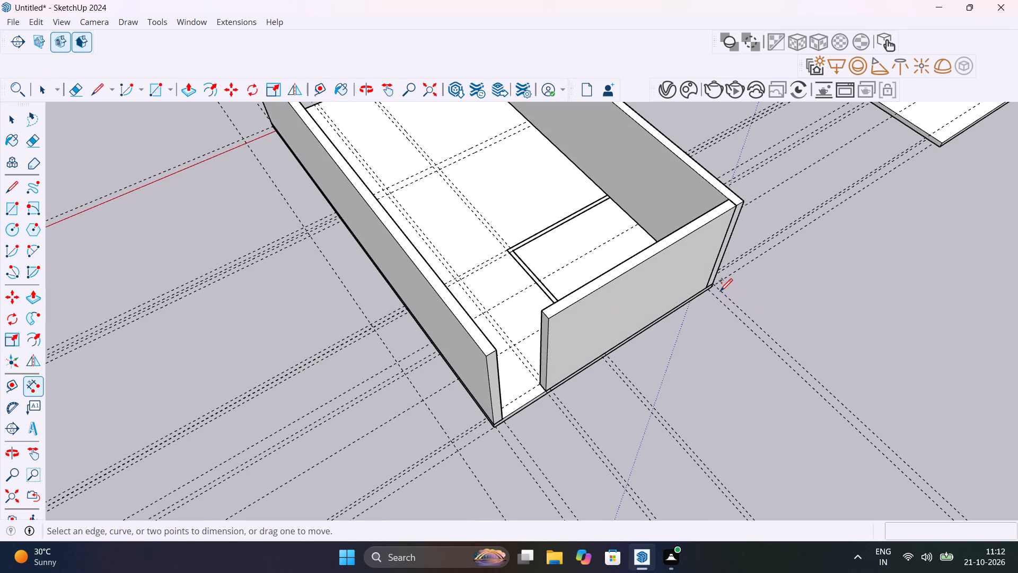
scroll(719, 289, "up", 9)
middle_click_drag(721, 298, 640, 187)
scroll(640, 187, "up", 1)
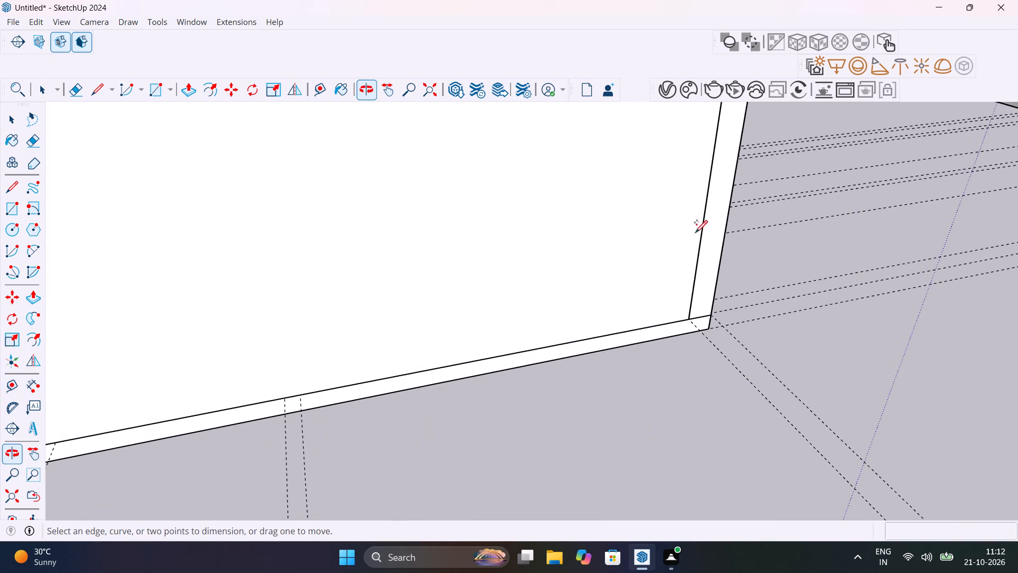
left_click(709, 328)
scroll(529, 337, "down", 6)
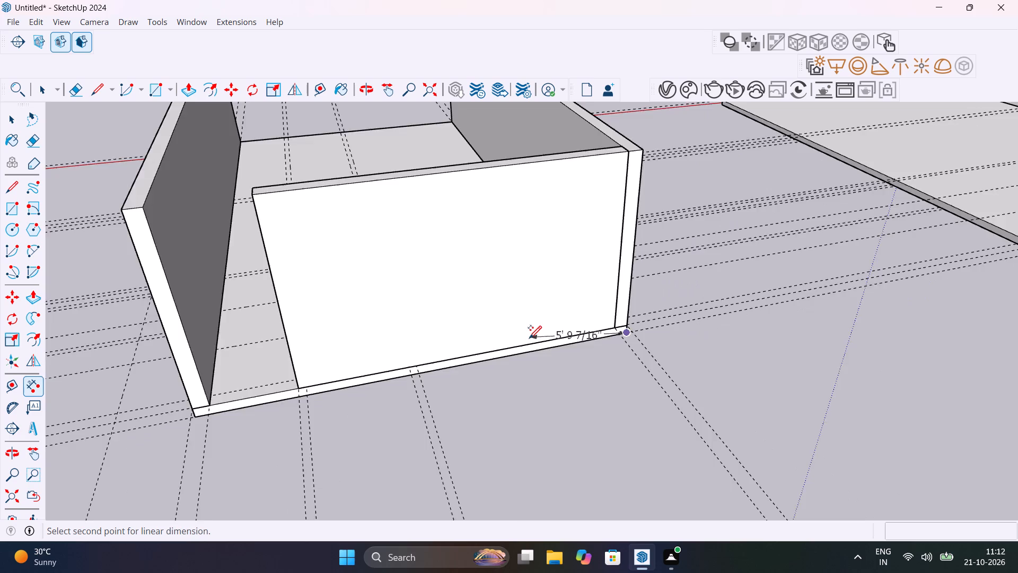
scroll(529, 337, "down", 9)
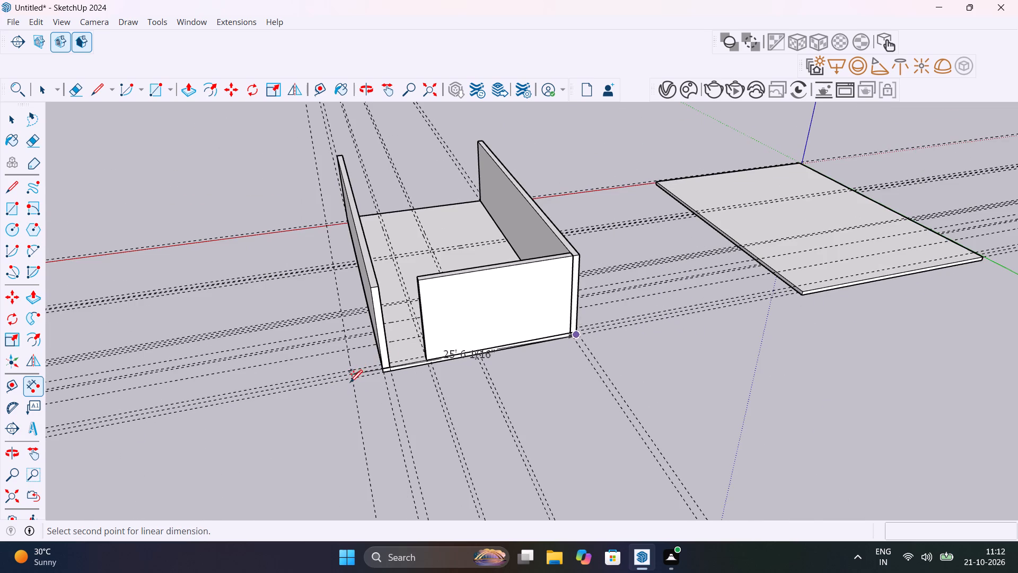
scroll(350, 381, "up", 10)
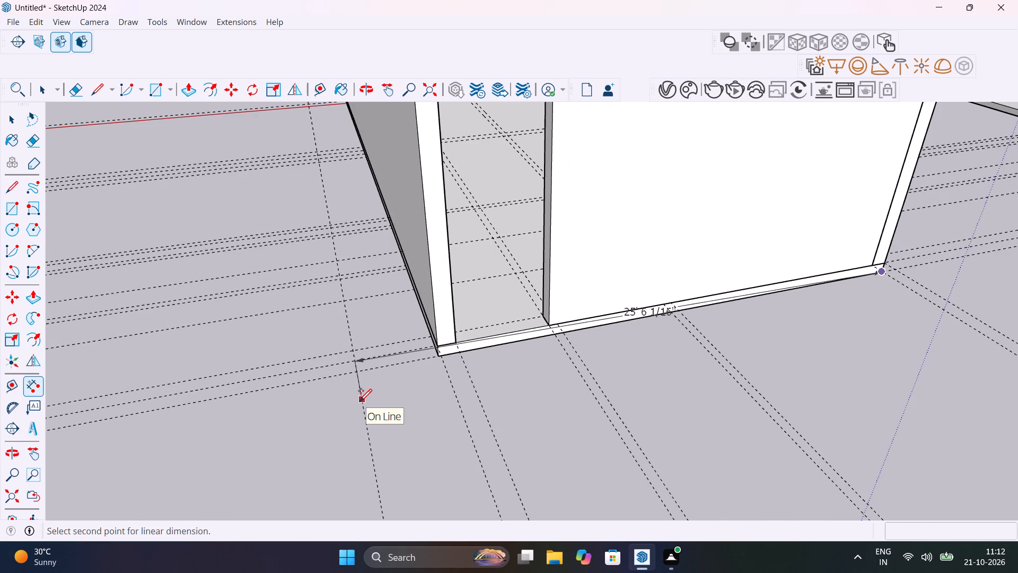
key("Escape")
key("space")
Delete the long wall on the open side of the slab, facing the new 8' guide.
scroll(434, 400, "down", 7)
middle_click_drag(450, 412, 636, 451)
scroll(472, 426, "down", 1)
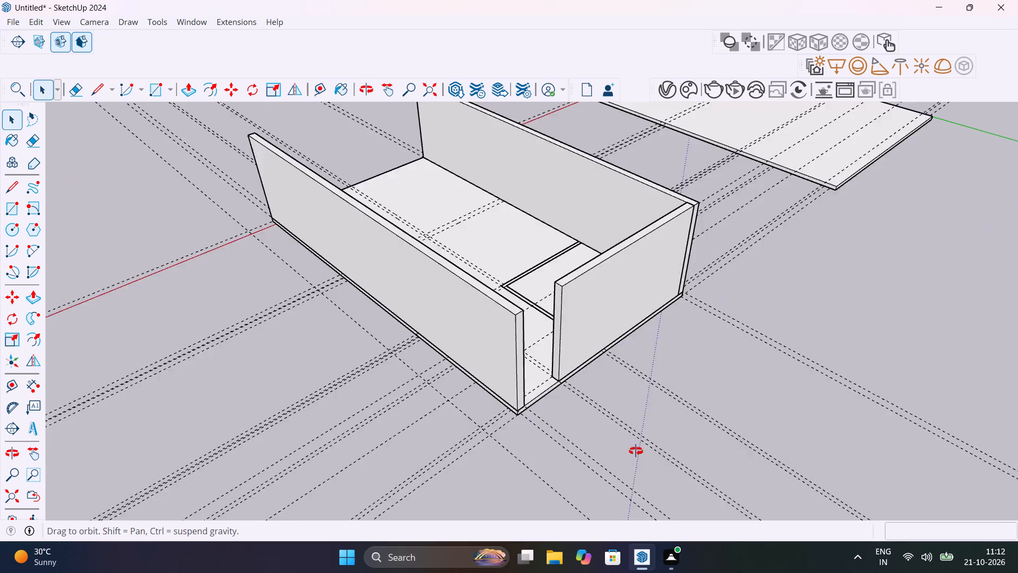
middle_click_drag(636, 451, 980, 463)
left_click(593, 334)
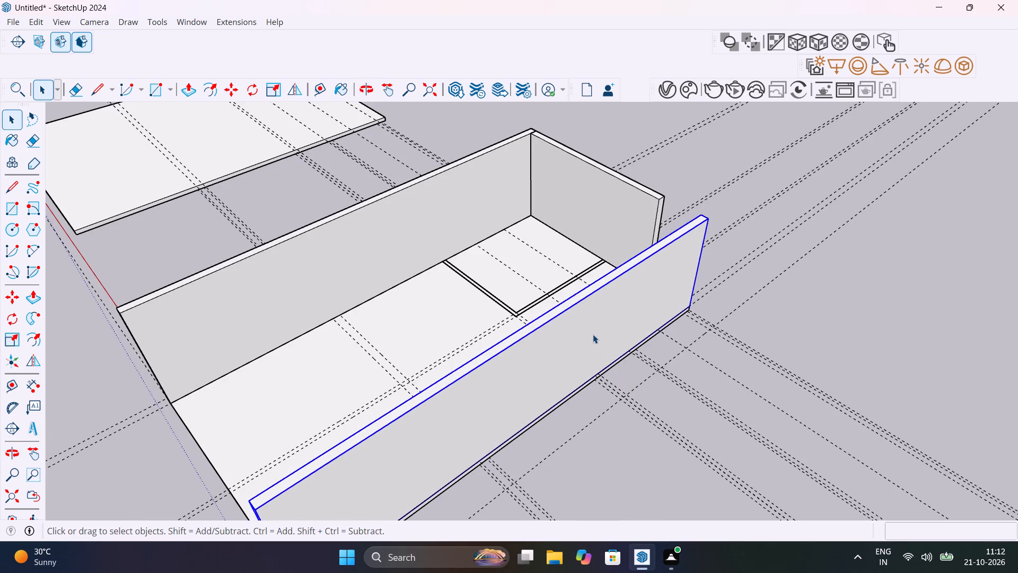
key("Delete")
Add a guide 9" outside the new 8' lengthwise guide for the relocated outer wall.
middle_click_drag(648, 380, 725, 450)
scroll(701, 291, "up", 6)
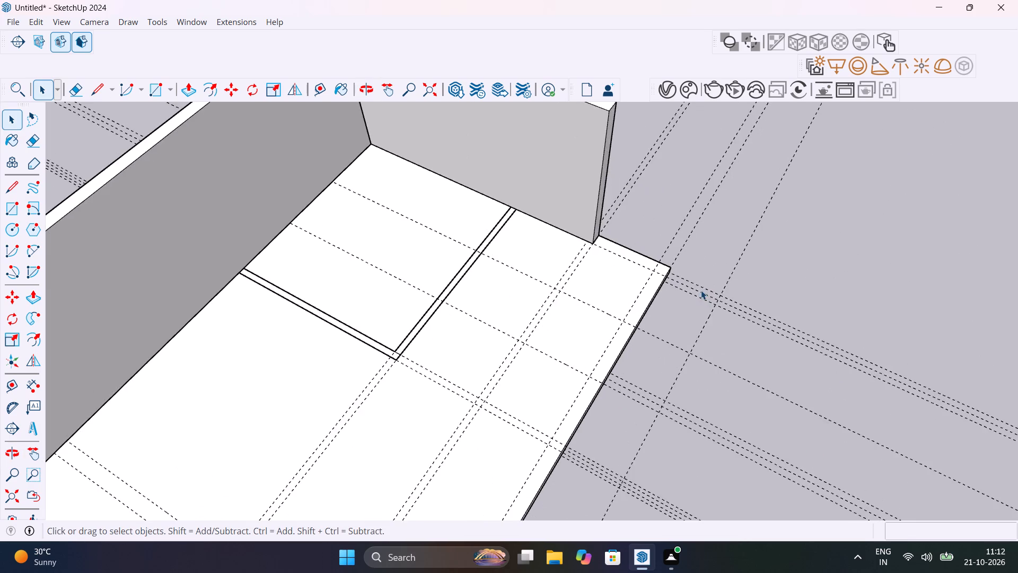
scroll(701, 290, "up", 12)
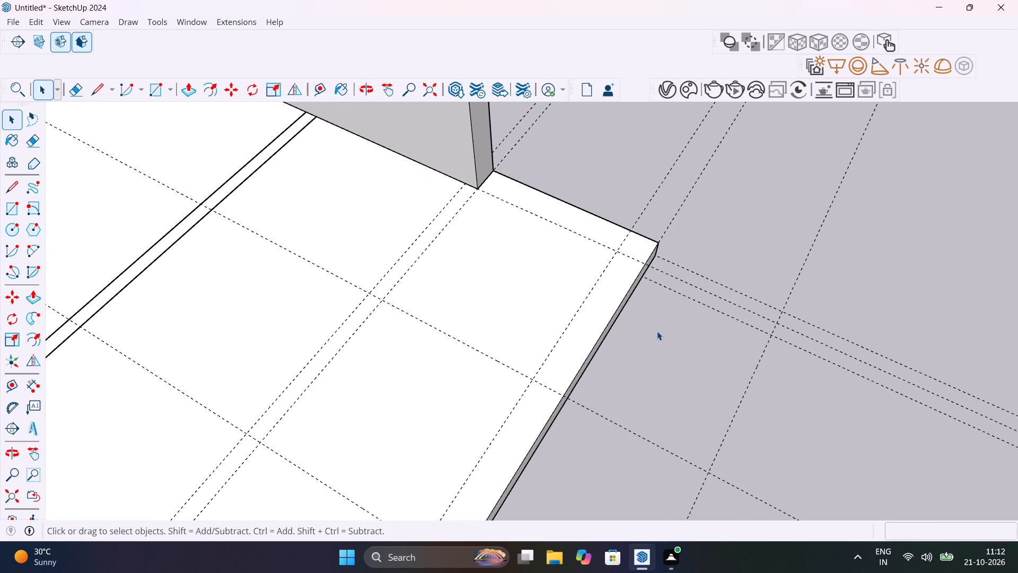
middle_click_drag(641, 354, 598, 309)
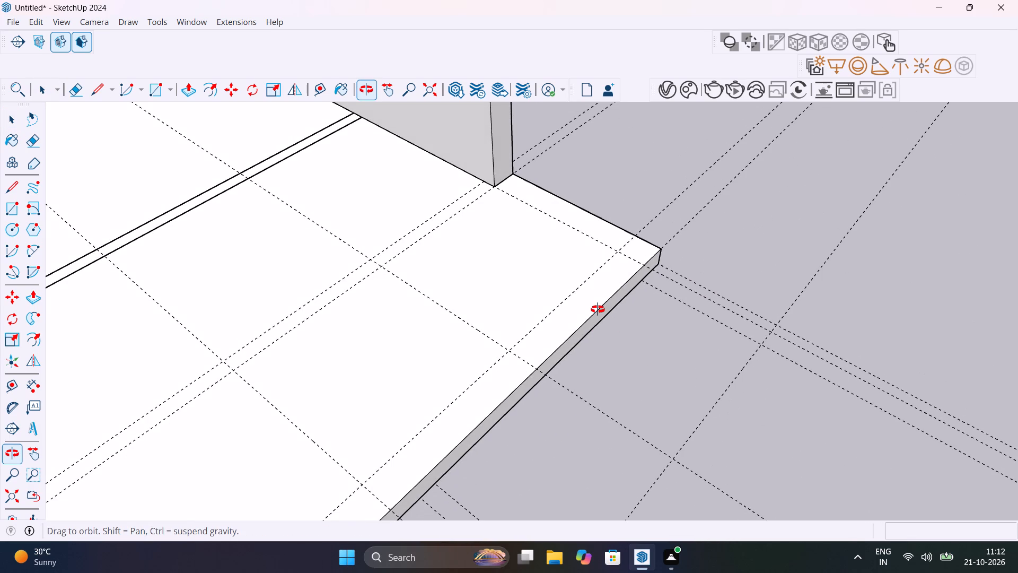
middle_click_drag(598, 309, 655, 312)
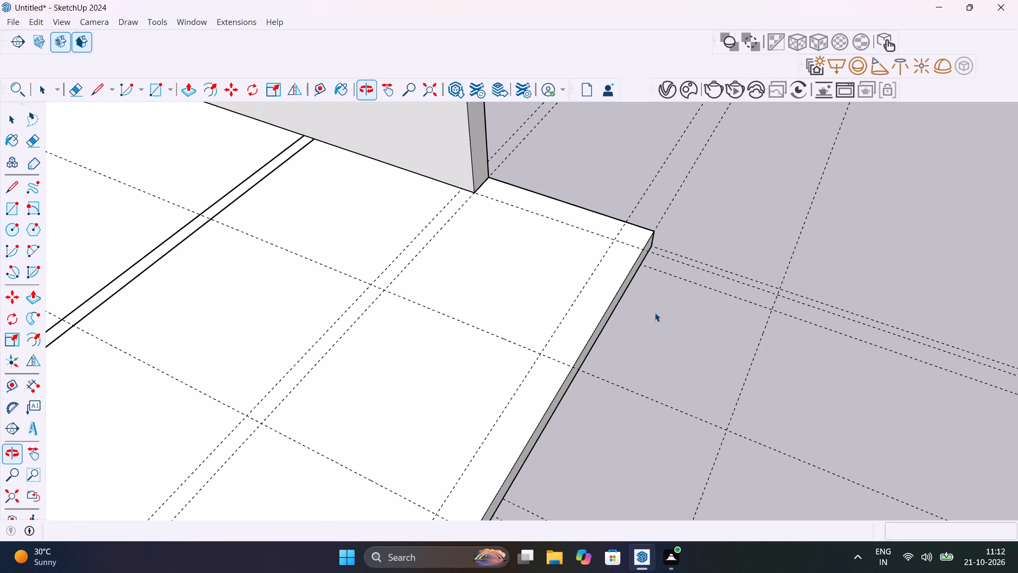
key("t")
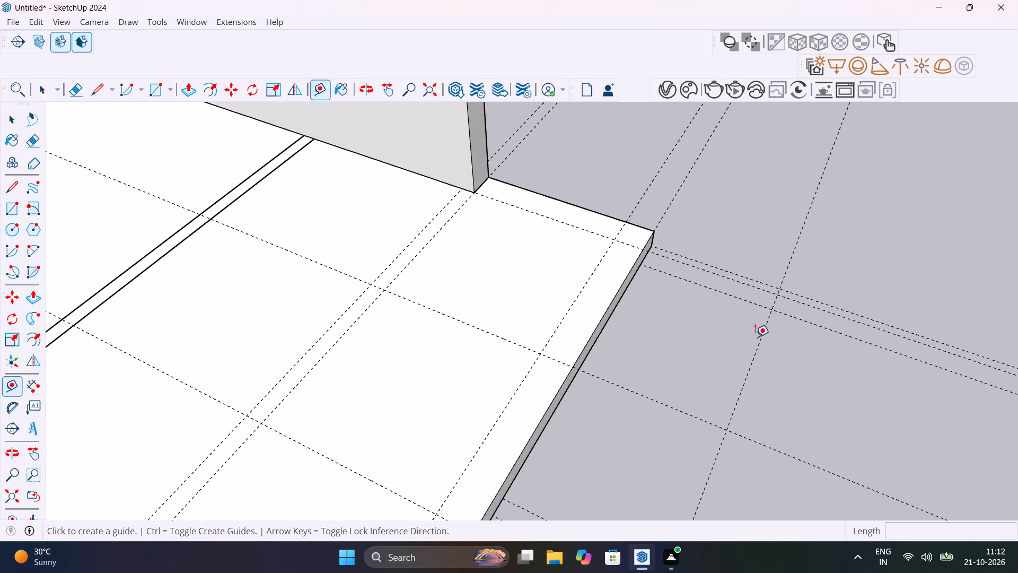
left_click(761, 338)
type("9\"")
key("Return")
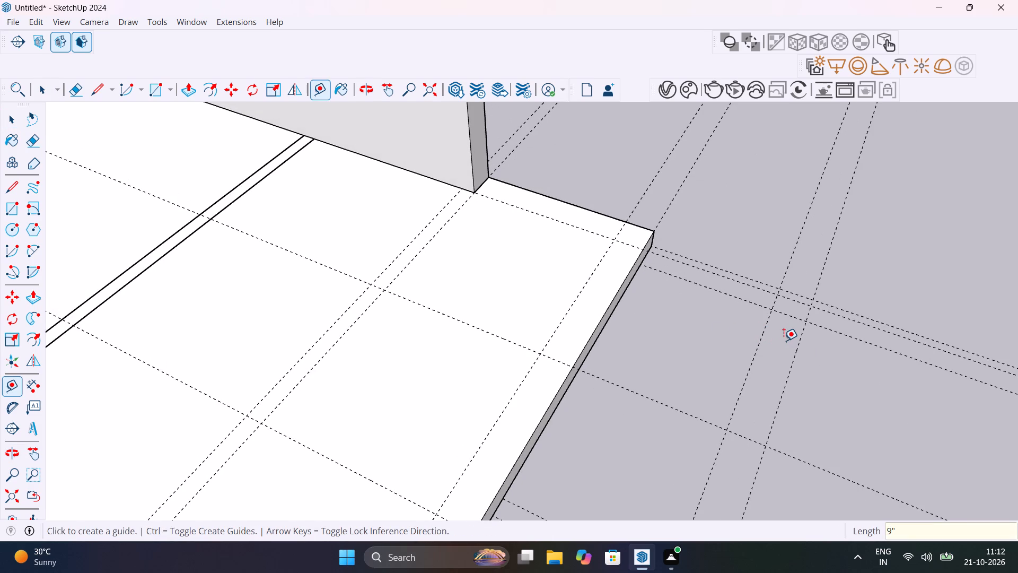
key("space")
Inside the slab group, push the long side face outward 4' to the outer 9" guide.
scroll(601, 307, "up", 5)
middle_click_drag(578, 279, 523, 247)
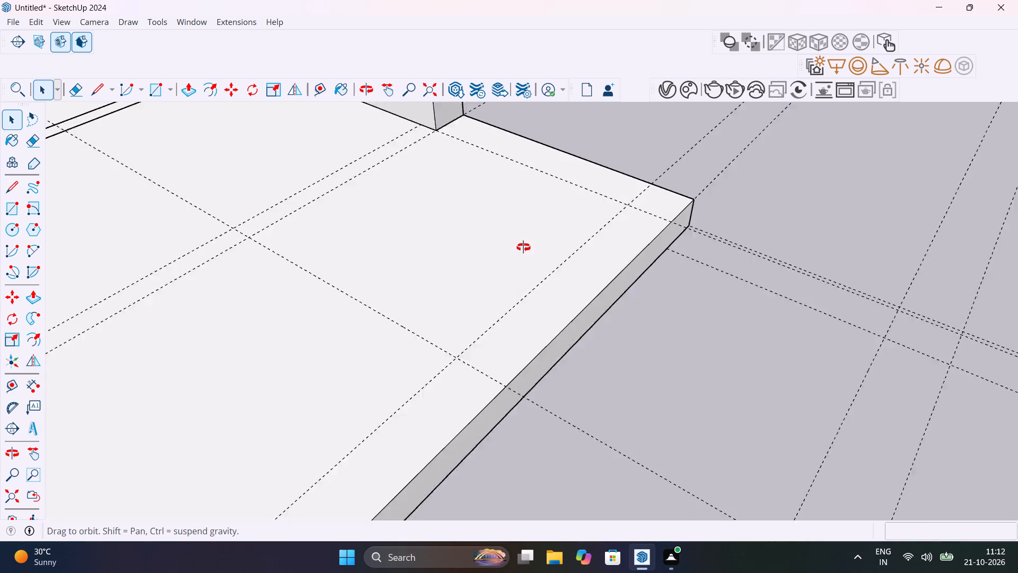
middle_click_drag(523, 247, 502, 238)
left_click(545, 319)
double_click(545, 322)
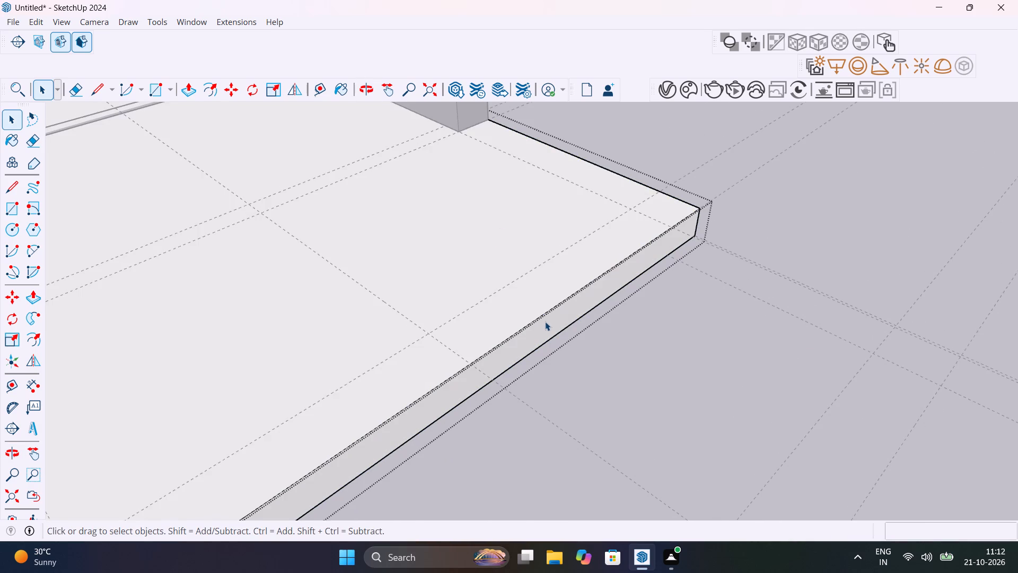
left_click(545, 322)
left_click(545, 322)
left_click(545, 324)
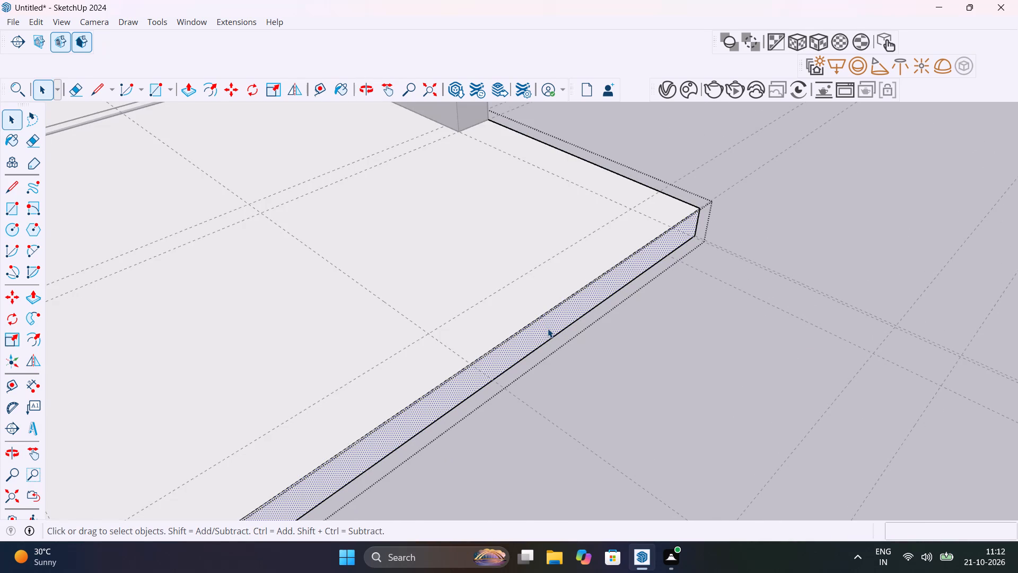
key("p")
left_click(548, 328)
scroll(687, 378, "down", 12)
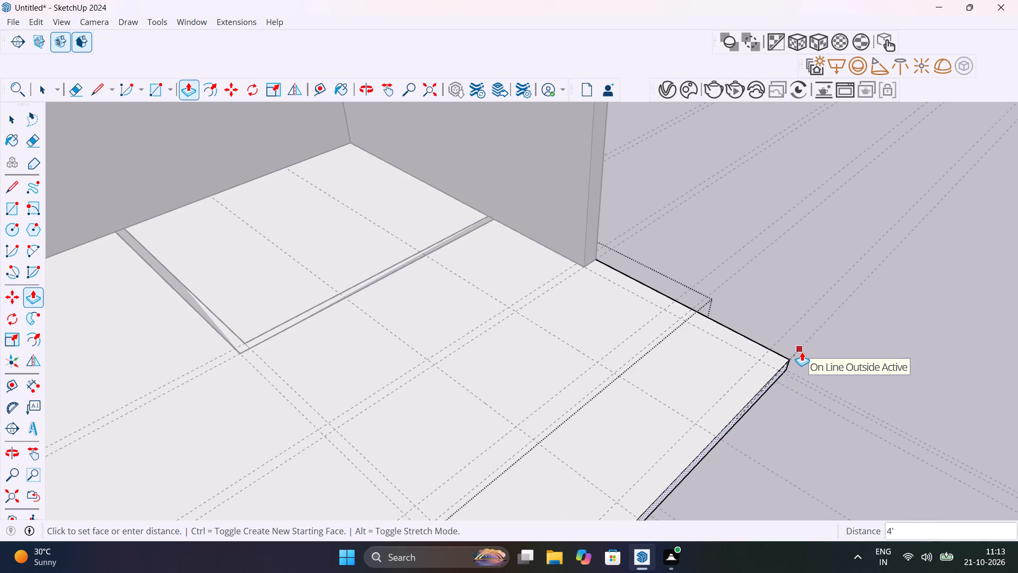
scroll(802, 352, "up", 12)
middle_click_drag(798, 368, 554, 312)
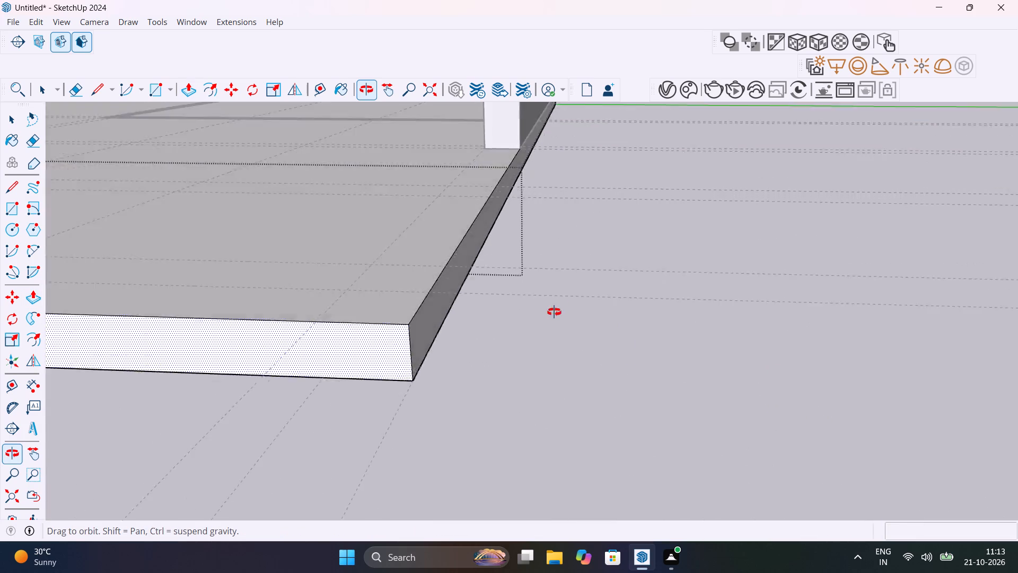
middle_click_drag(554, 312, 539, 364)
scroll(539, 364, "up", 1)
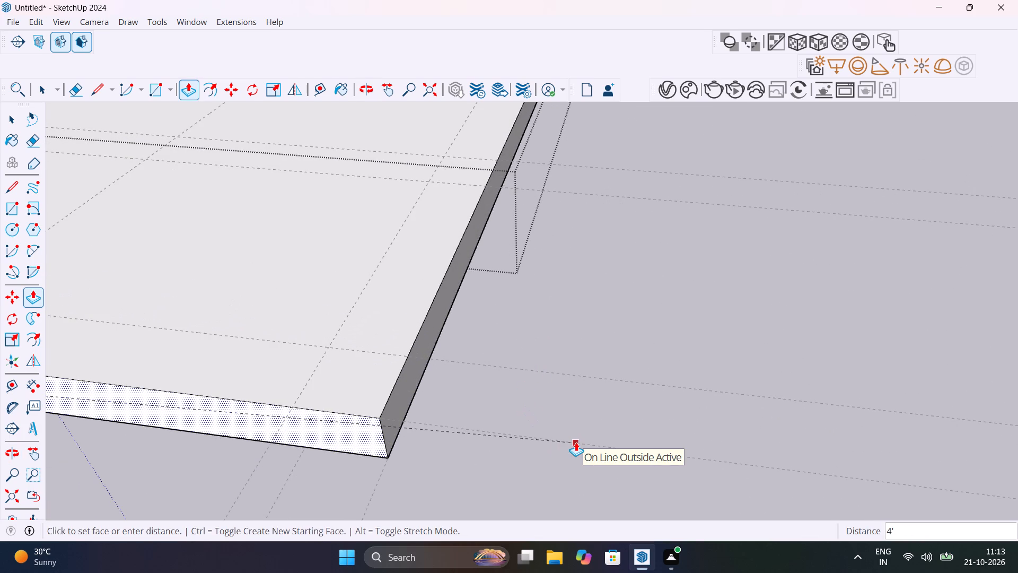
left_click(576, 442)
key("space")
left_click(622, 307)
scroll(561, 315, "down", 7)
Check the clear width from the far-end wall's open end to the inner guide of the relocated long wall.
middle_click_drag(547, 336, 873, 352)
scroll(696, 342, "down", 13)
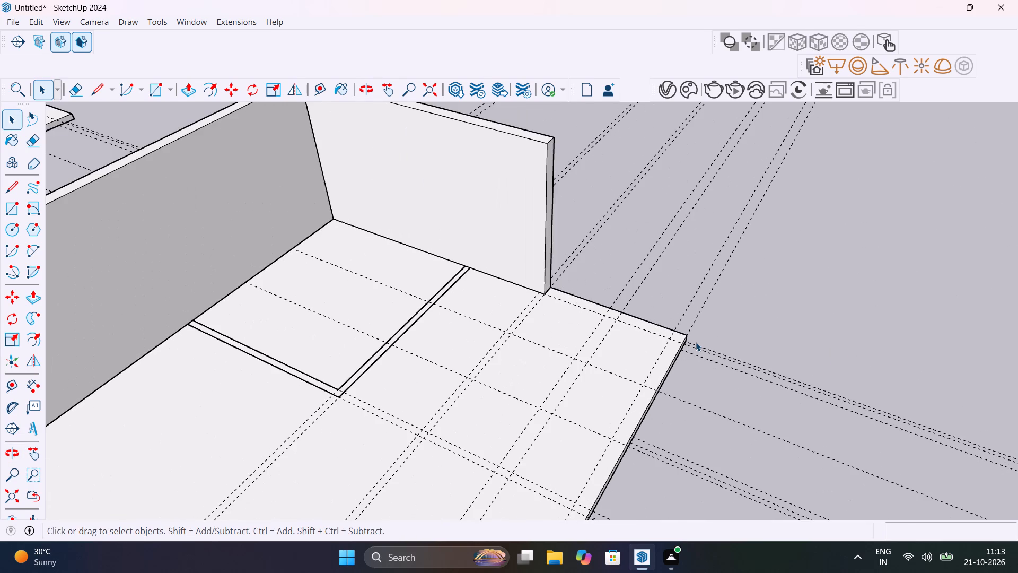
middle_click_drag(621, 349, 804, 400, "shift")
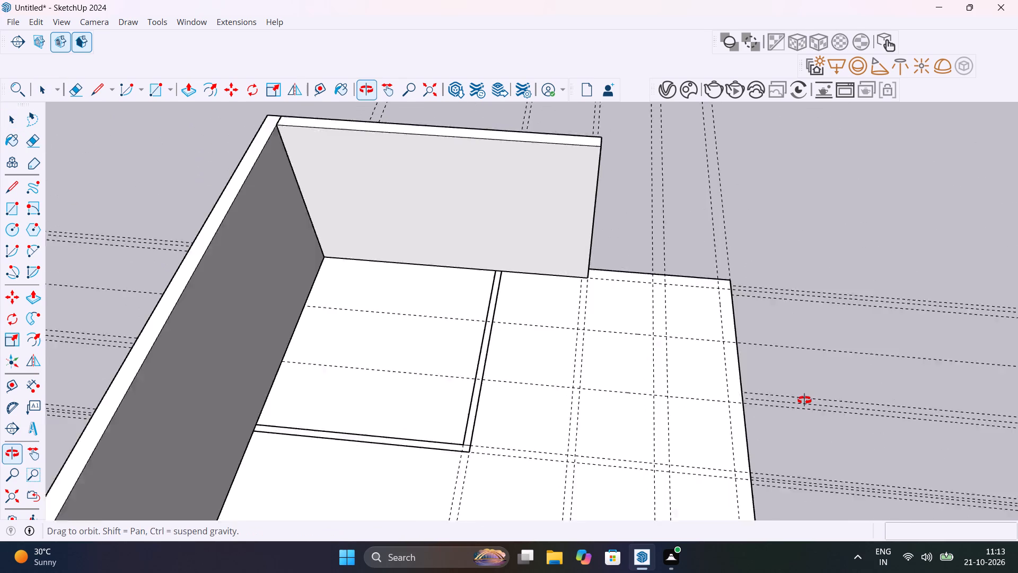
middle_click_drag(804, 400, 805, 400, "shift")
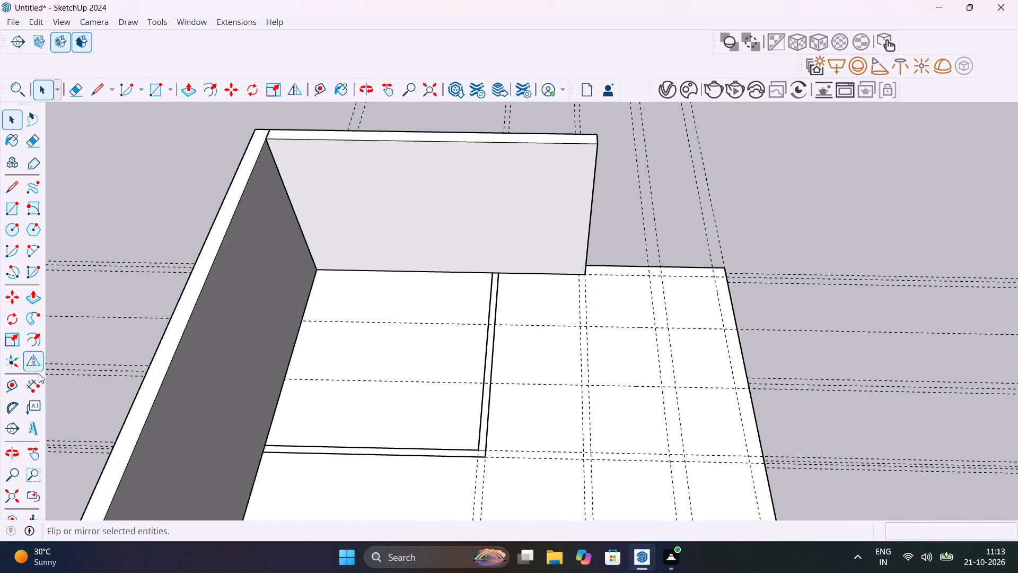
left_click(36, 384)
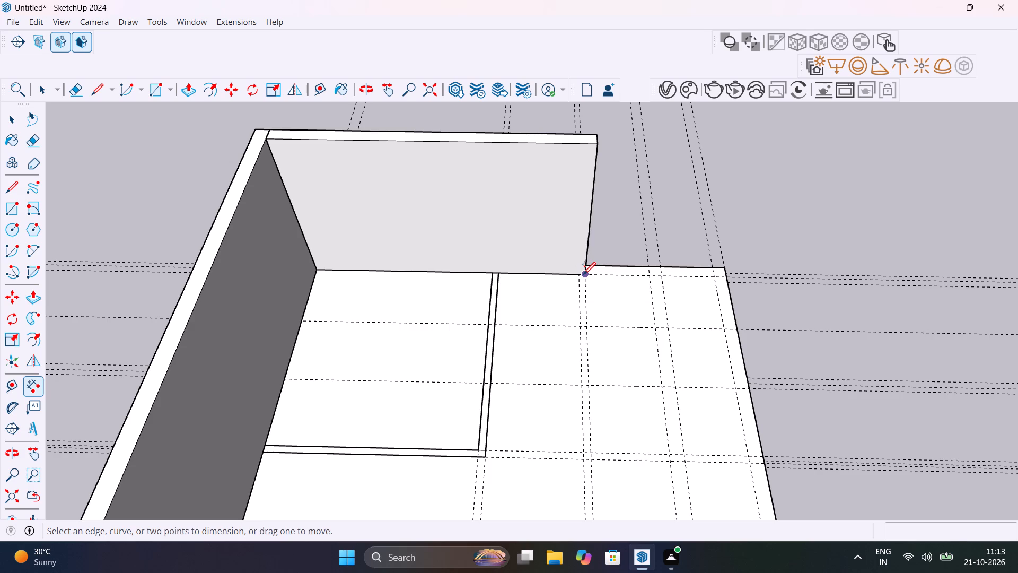
left_click(583, 273)
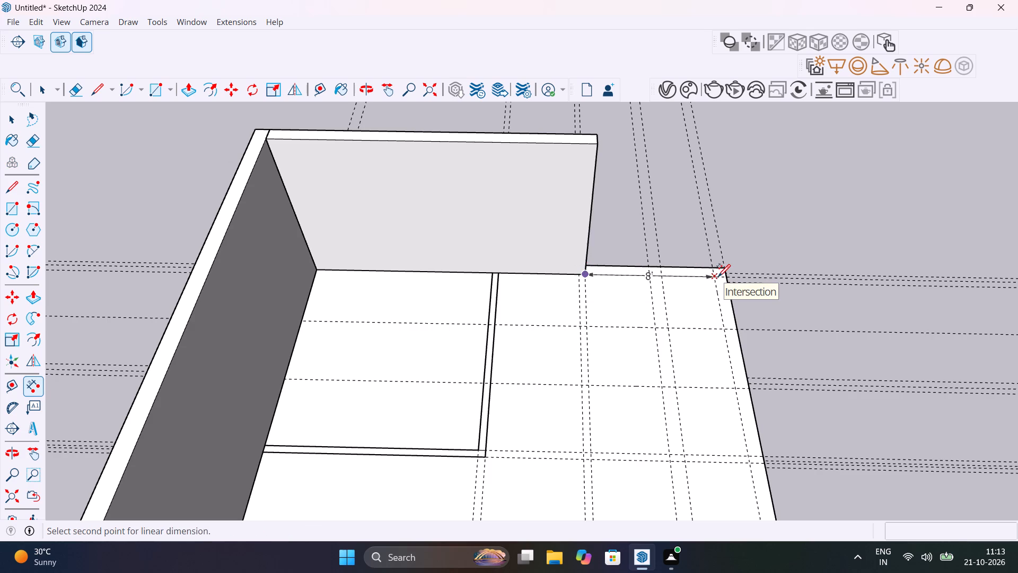
key("Escape")
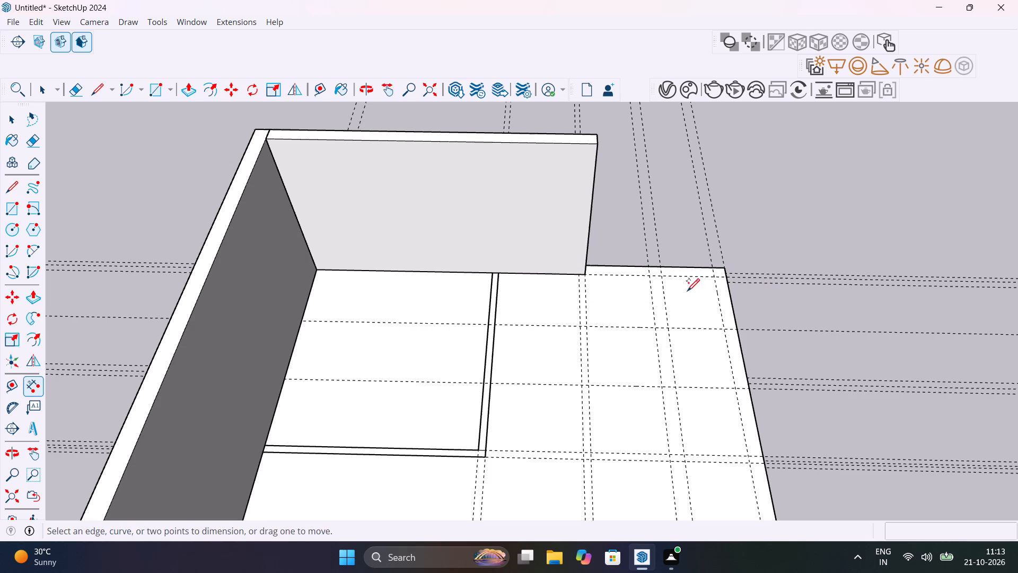
Check the distance along the relocated wall's inner guide from the far-end wall line to the nearest crosswise guide.
left_click(712, 276)
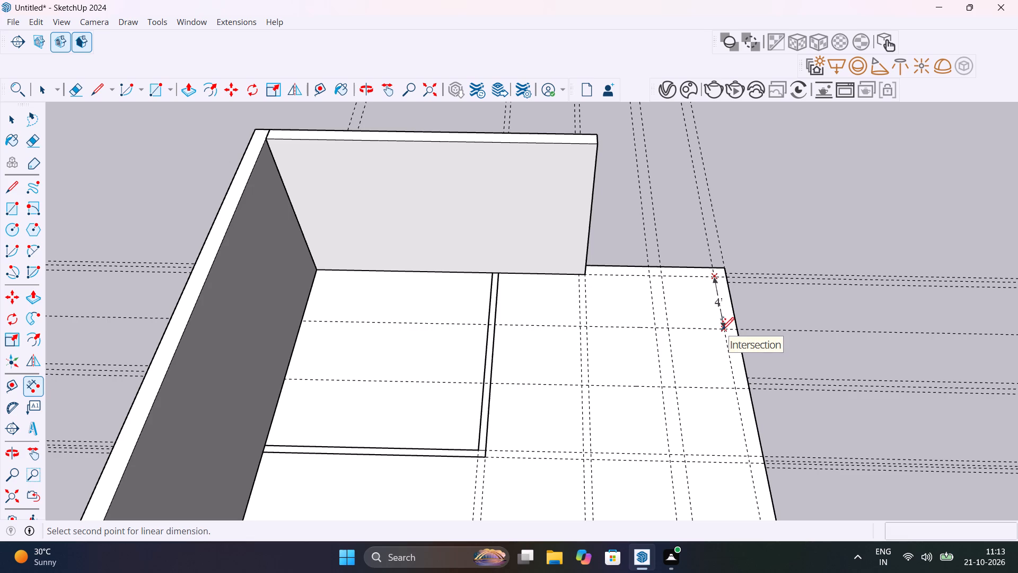
key("Escape")
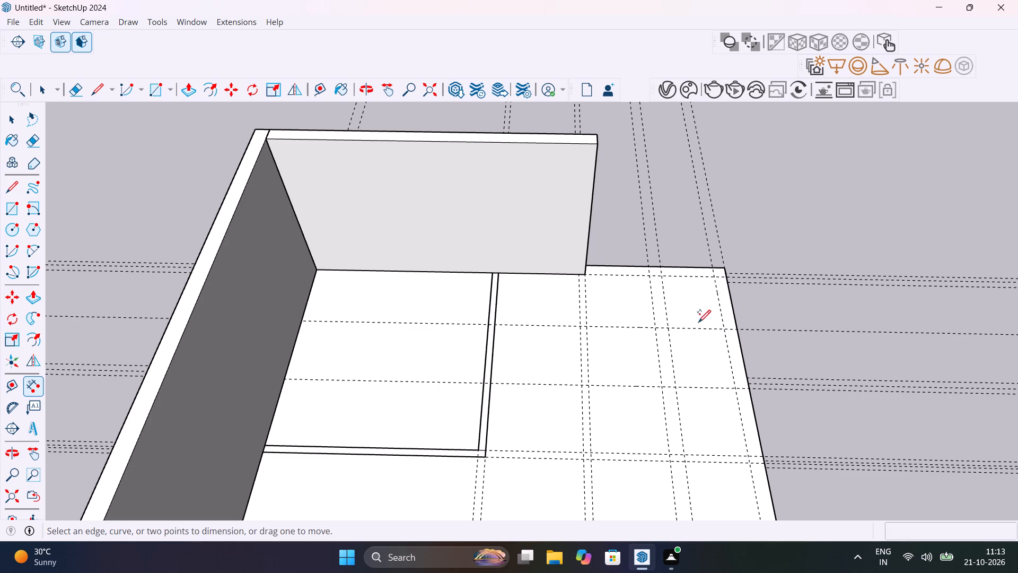
Add a partition guide 4 1/2" beyond the crosswise guide nearest the far-end wall, on the side away from that wall.
key("space")
key("t")
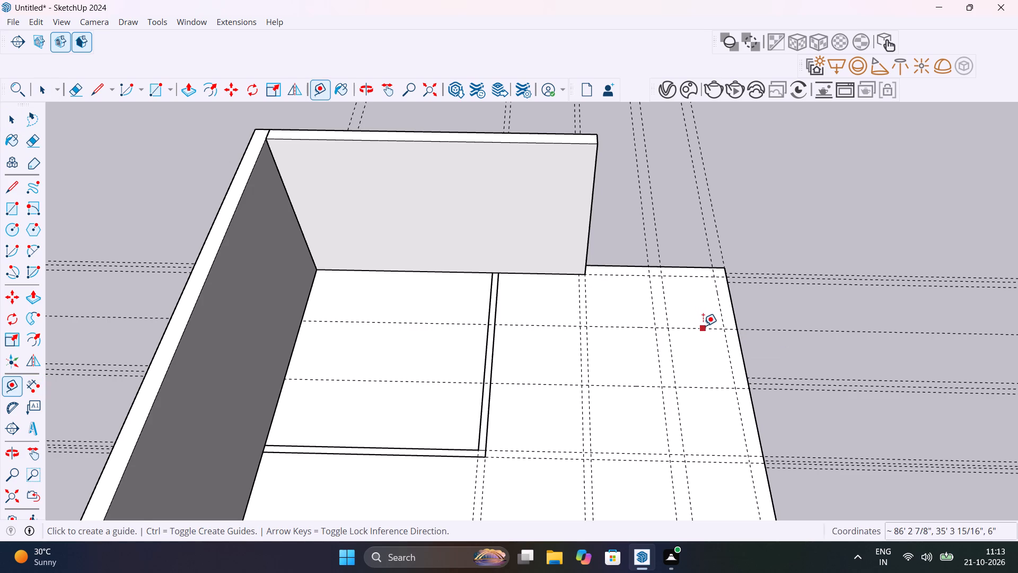
left_click(704, 326)
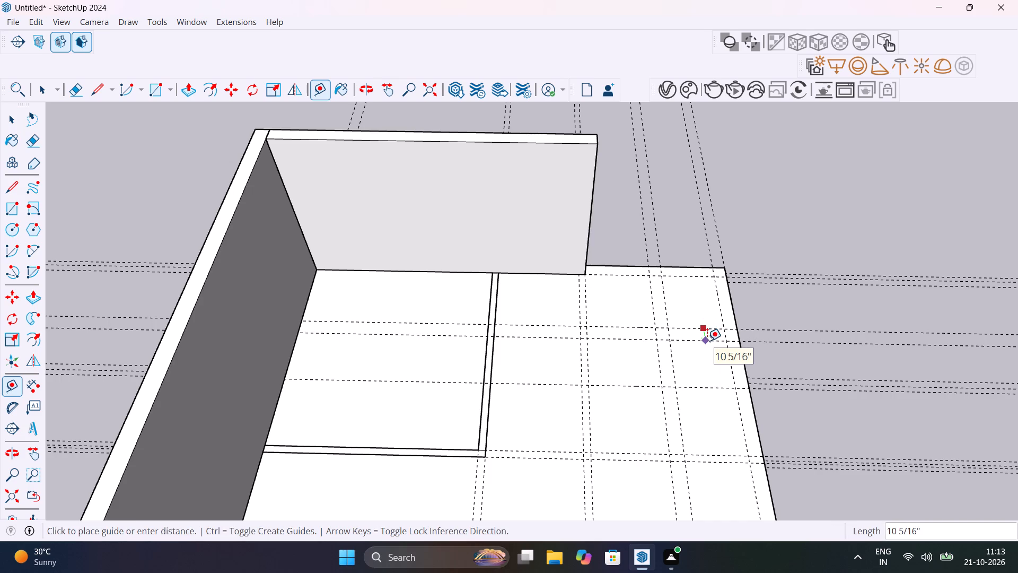
type("4.5\"")
key("Return")
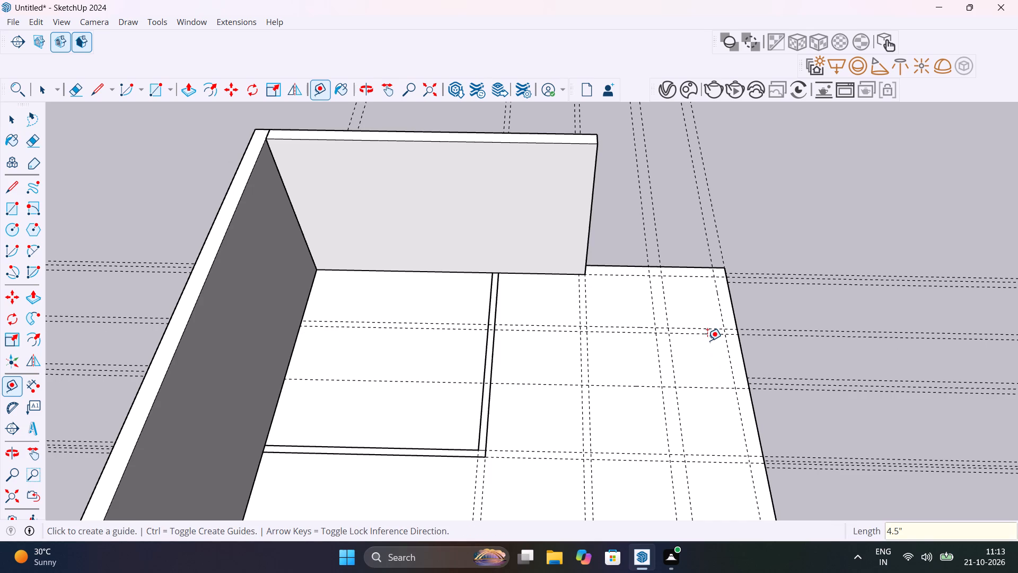
key("space")
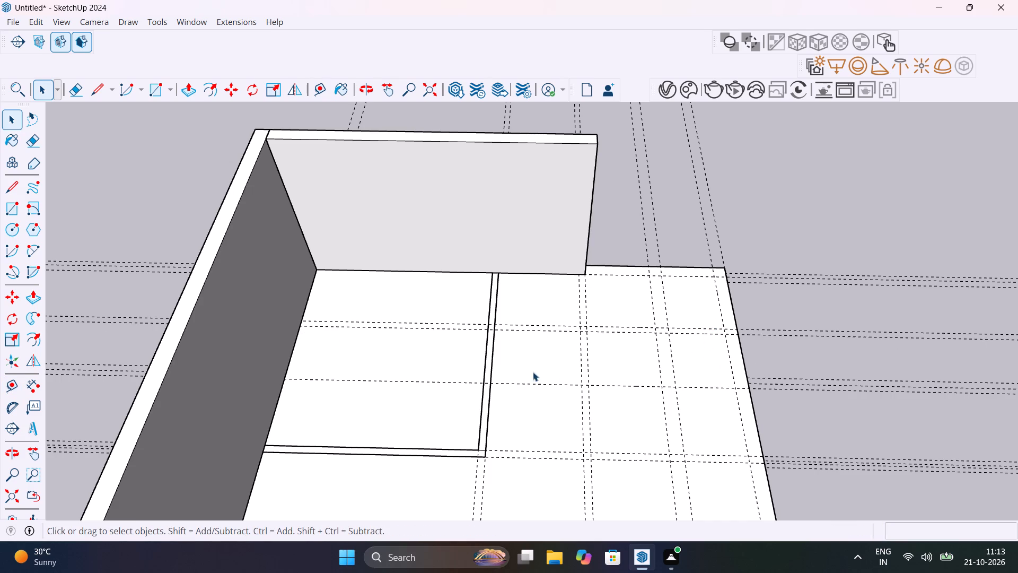
Check the small room's width from the existing partition to the lengthwise guide, and the depths from the far-end wall.
scroll(521, 335, "up", 11)
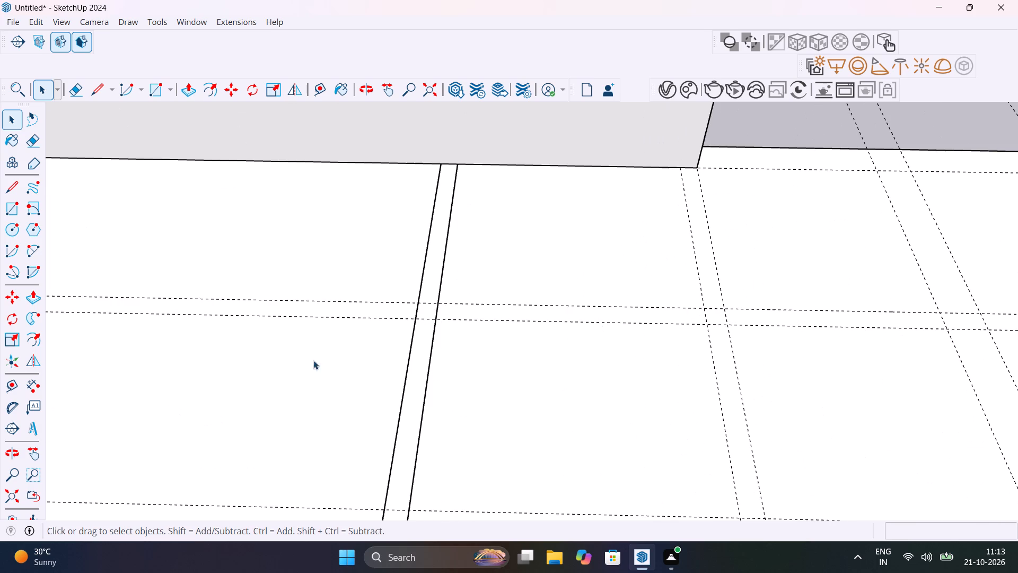
left_click(29, 386)
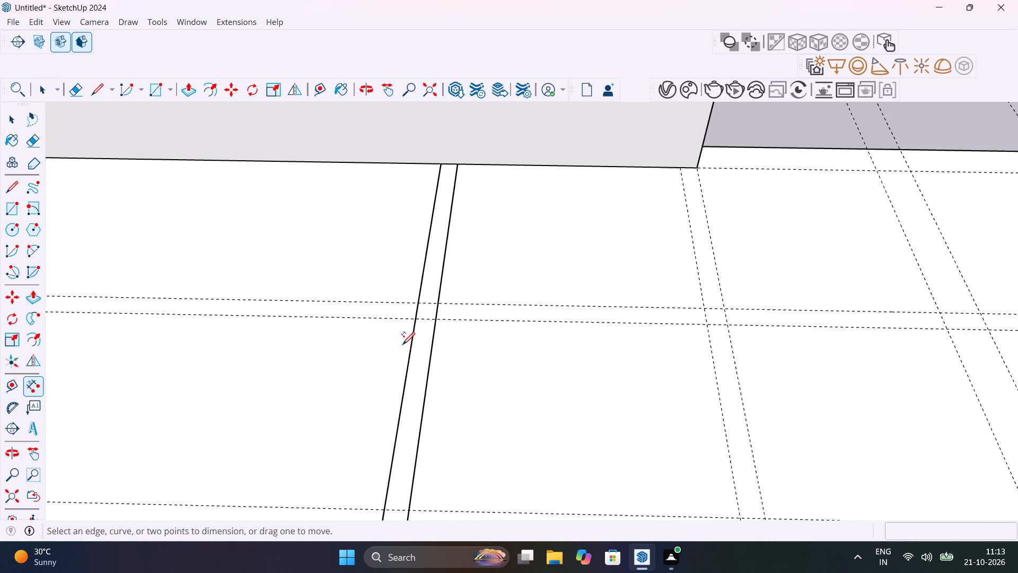
left_click(433, 320)
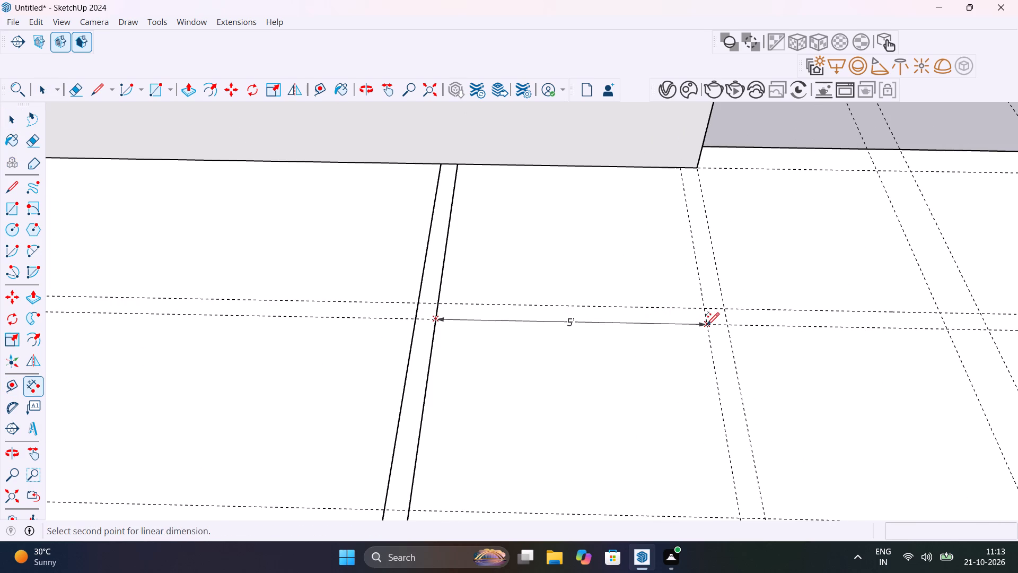
key("Escape")
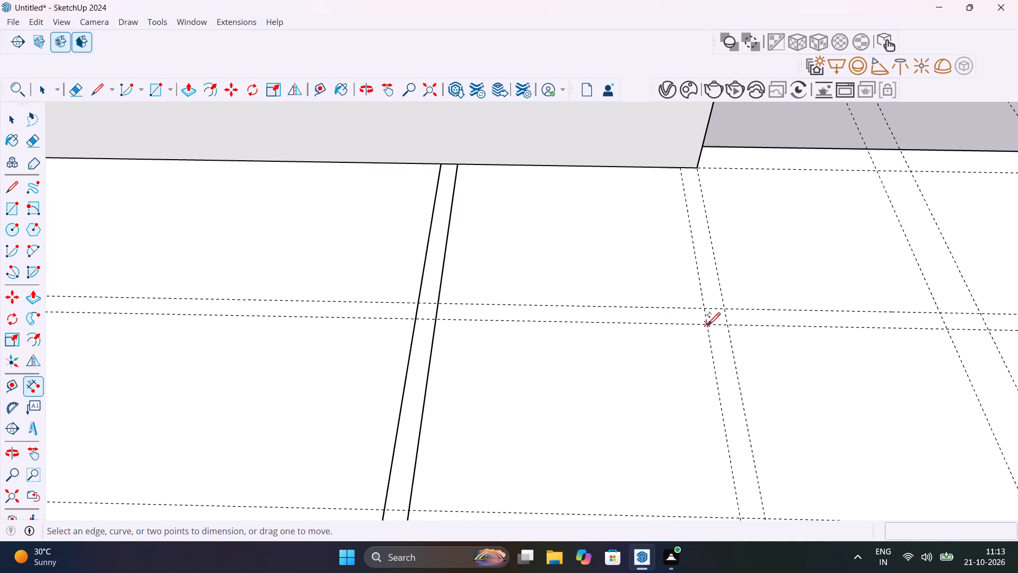
left_click(706, 308)
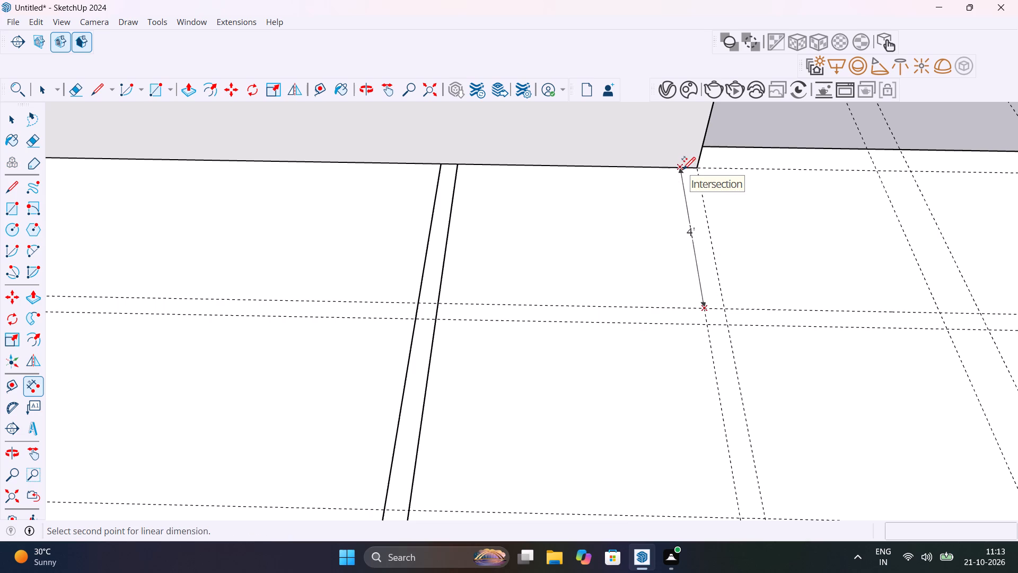
key("Escape")
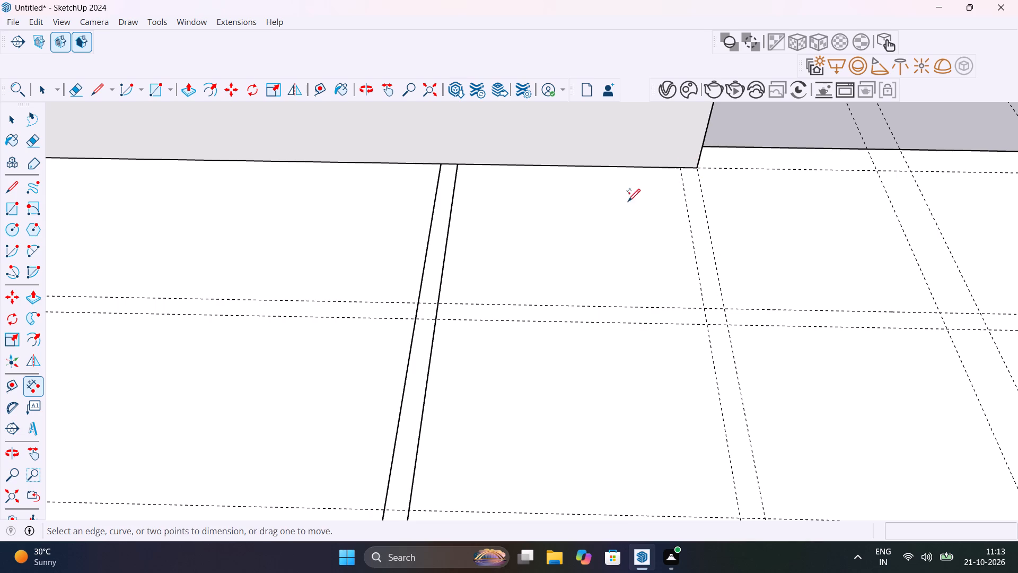
key("space")
scroll(617, 325, "down", 5)
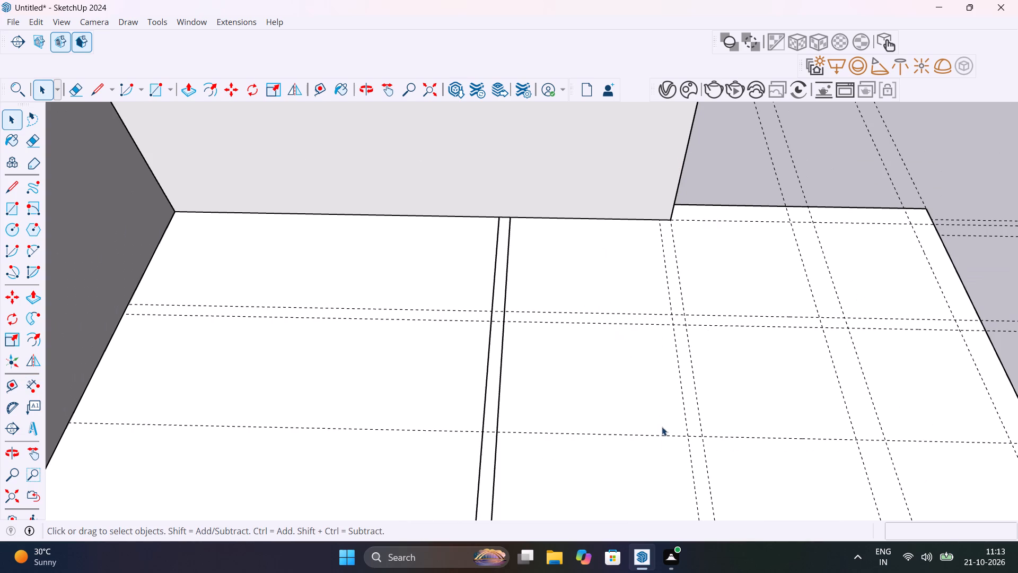
left_click(43, 388)
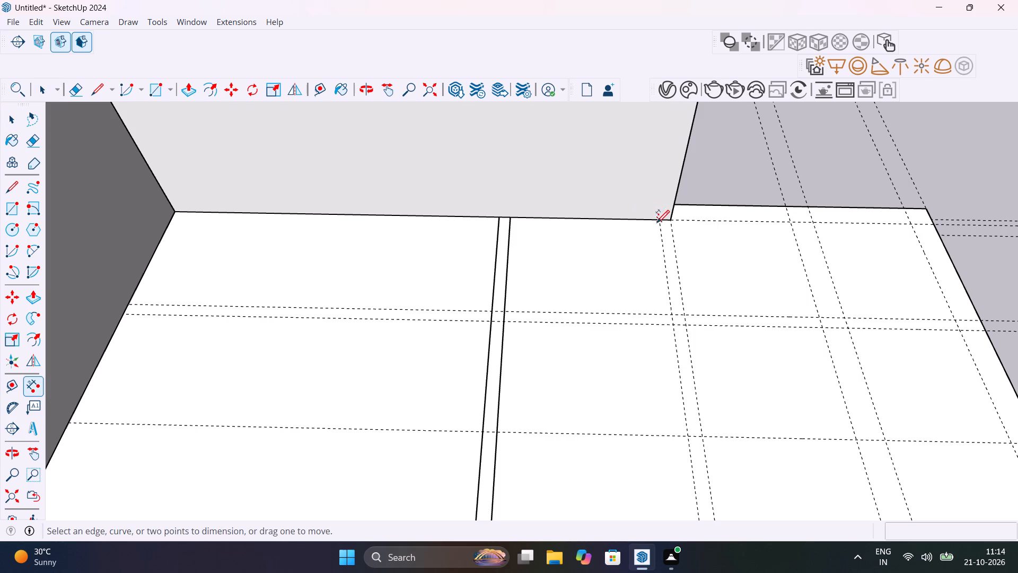
left_click(657, 222)
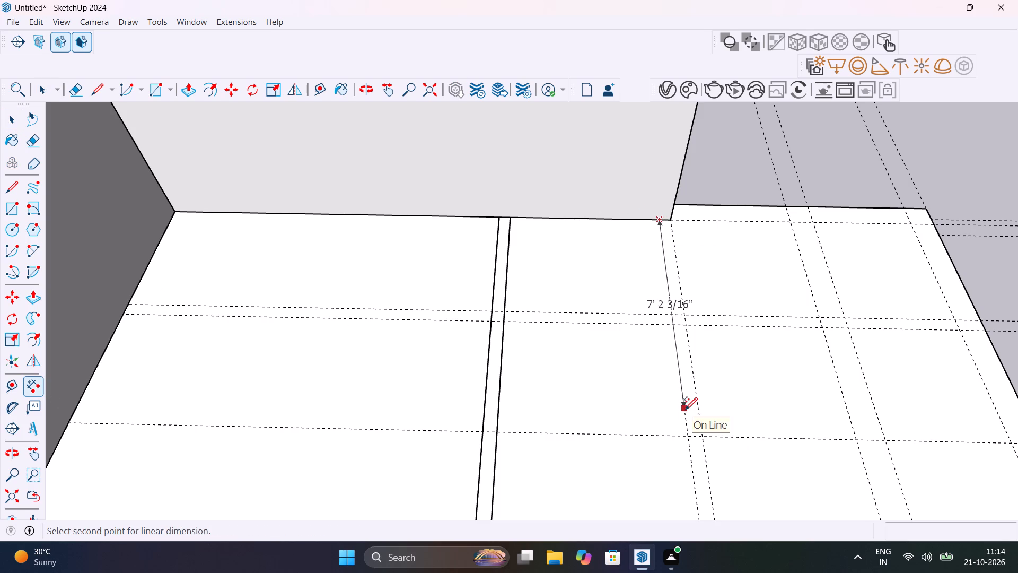
key("Escape")
Delete the single crosswise guide between the 4 1/2" guide pair and the existing crosswise partition.
key("space")
left_click(669, 436)
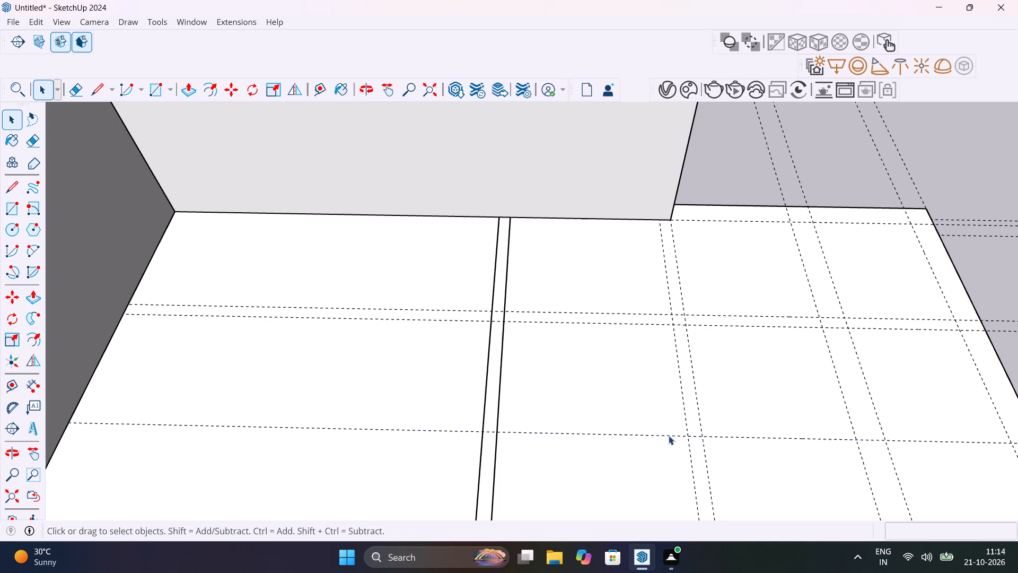
key("Delete")
Add a crosswise guide 7' from the inner base edge of the far-end wall.
scroll(669, 436, "down", 12)
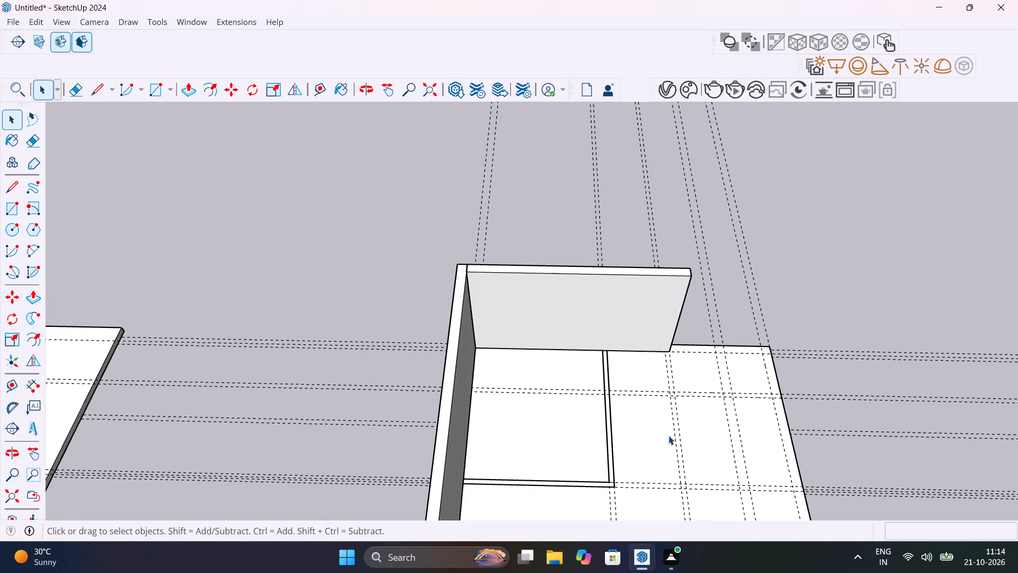
key("t")
scroll(638, 356, "up", 11)
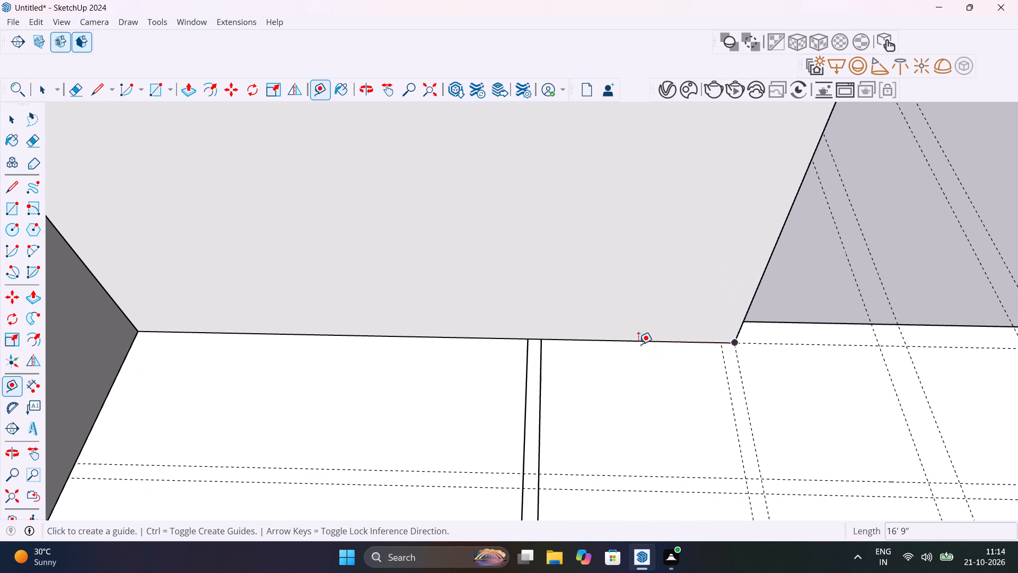
left_click(642, 341)
scroll(646, 388, "down", 15)
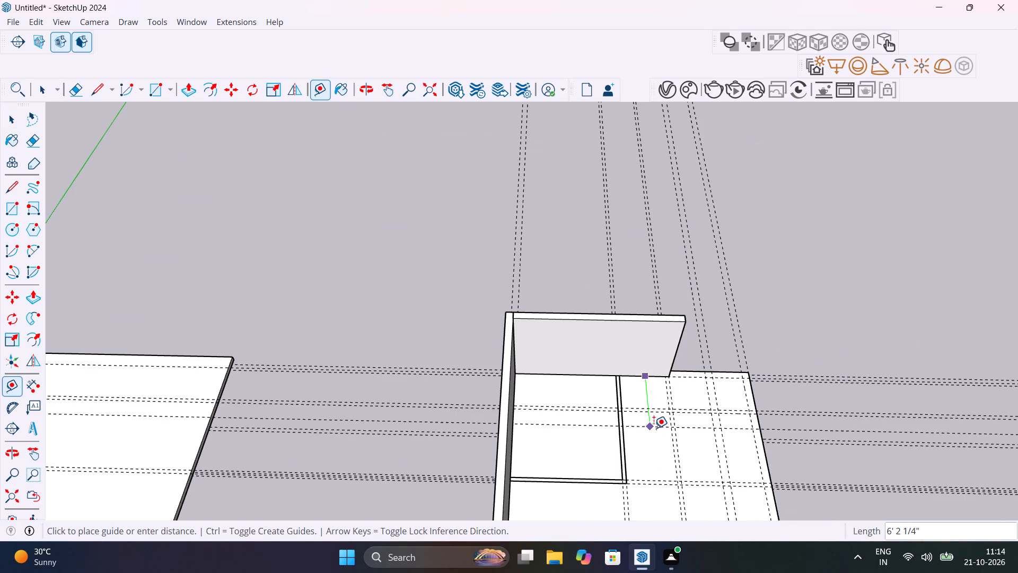
type("7'")
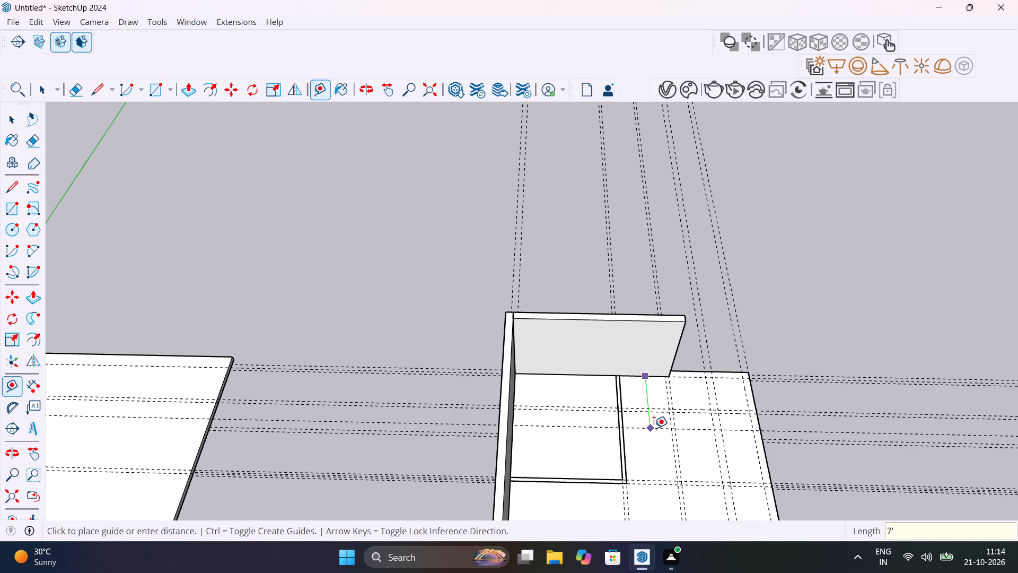
key("Return")
Add a second guide 4 1/2" beyond the 7' crosswise guide for the partition thickness.
scroll(654, 428, "up", 2)
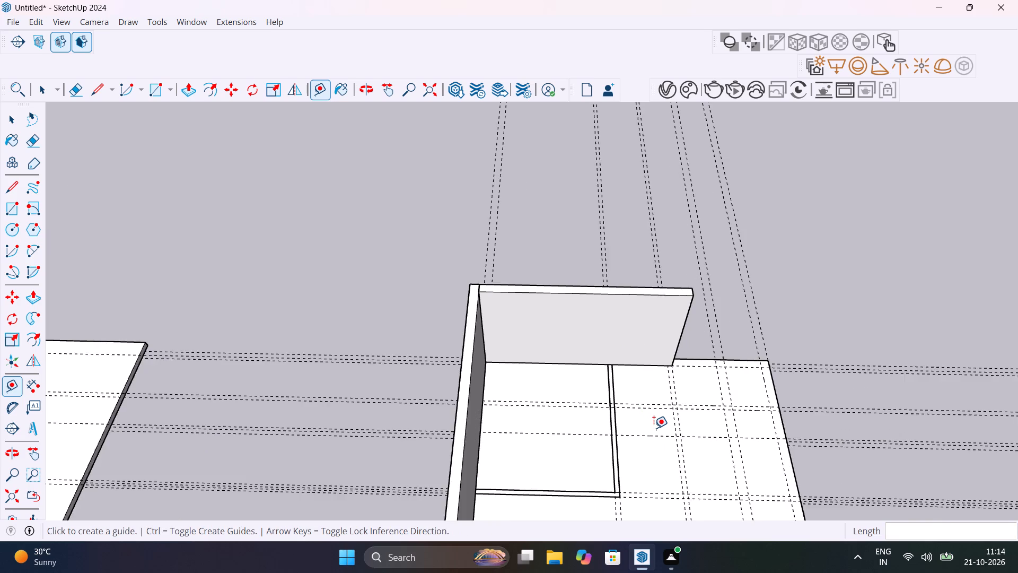
scroll(654, 428, "up", 6)
left_click(658, 439)
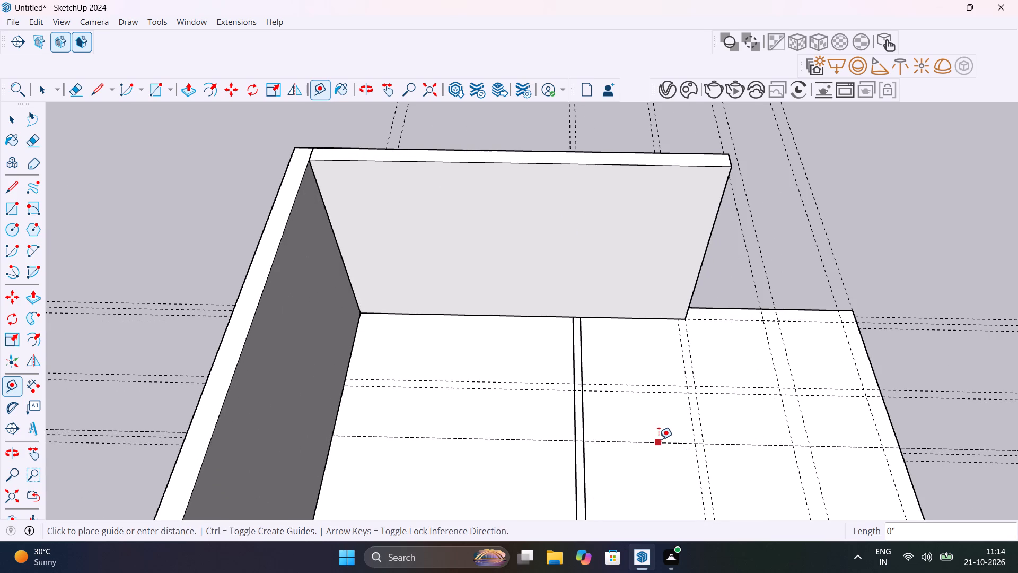
type("4.5\"")
key("Return")
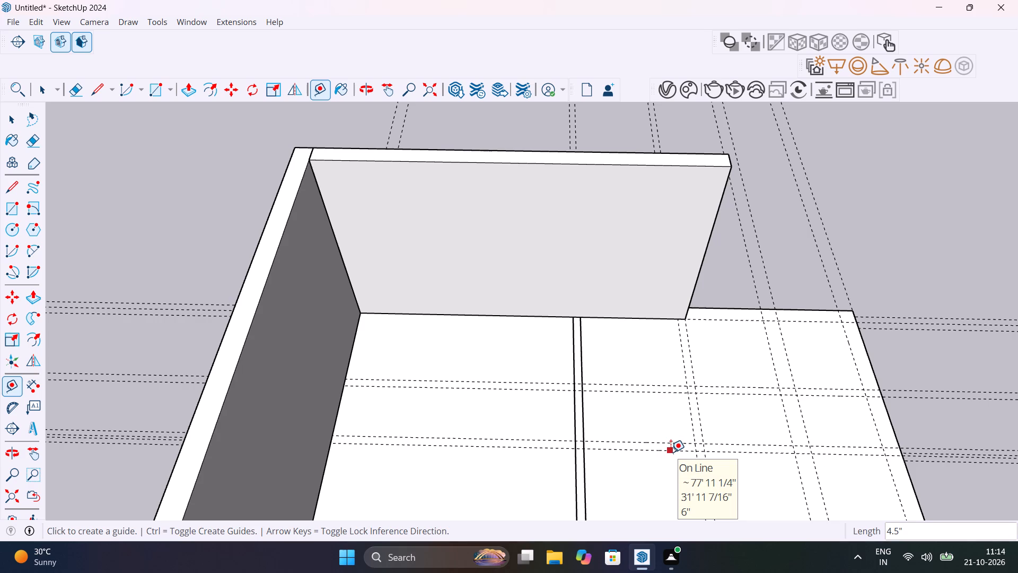
key("space")
Draw the small room's two 4 1/2" partition rectangles between the guides, 5' 4 1/2" crosswise and 7' lengthwise to the far-end wall.
scroll(643, 469, "up", 1)
key("r")
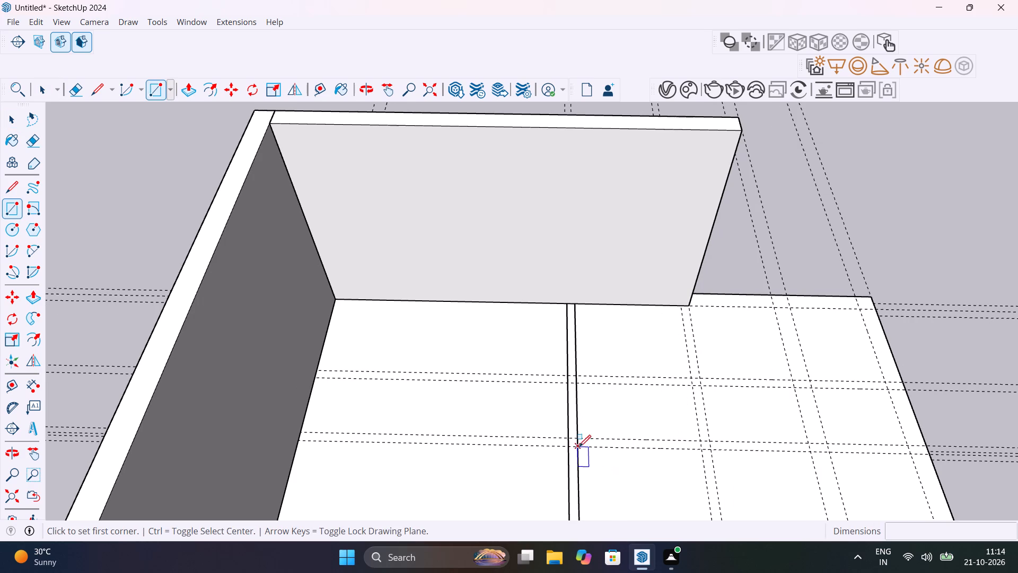
left_click(577, 440)
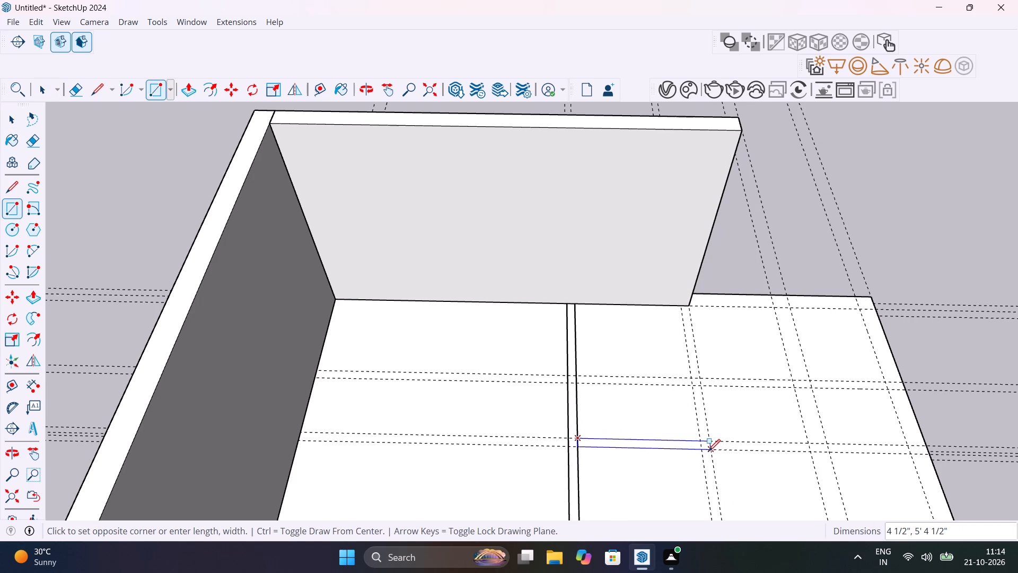
left_click(708, 451)
left_click(709, 442)
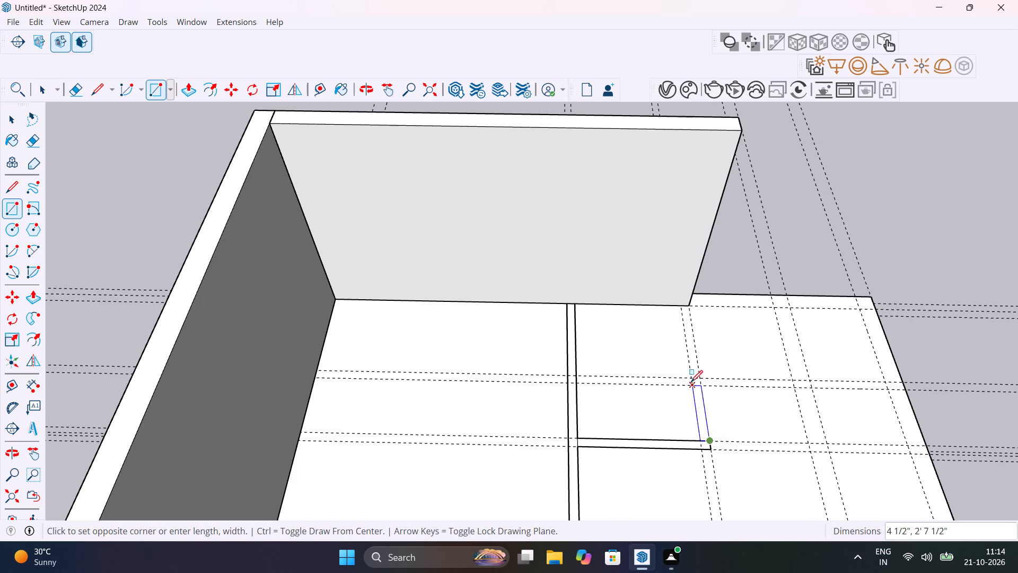
left_click(680, 309)
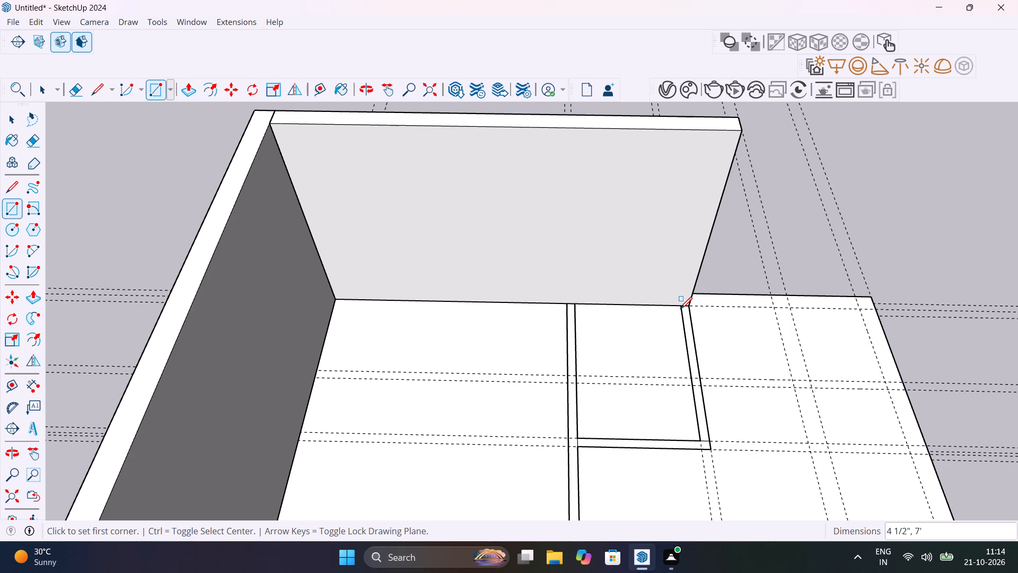
key("space")
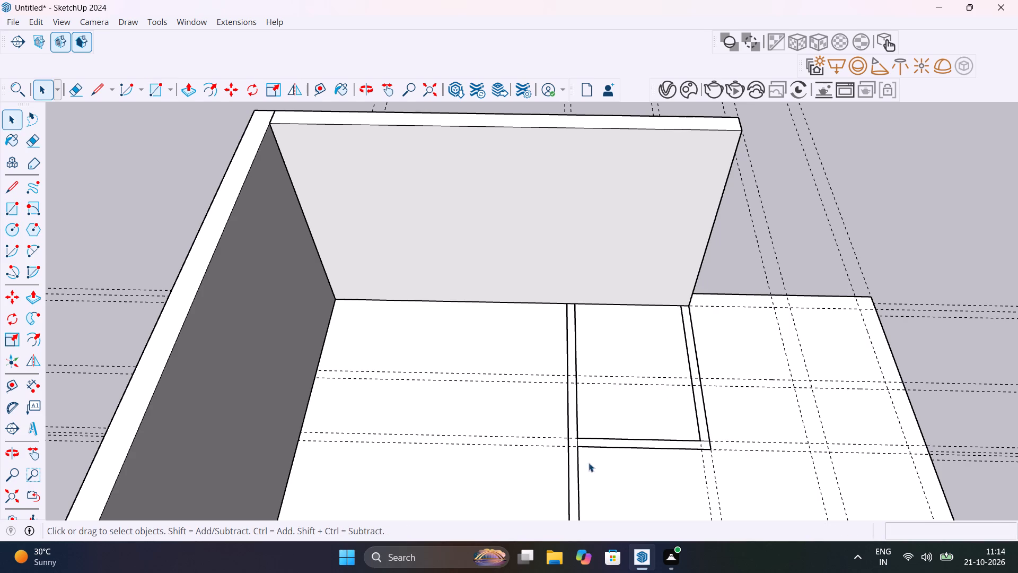
Erase the overlapping edges at the partition junctions and corners so both rooms' outlines merge into one continuous face.
scroll(567, 455, "up", 10)
key("e")
left_click(598, 419)
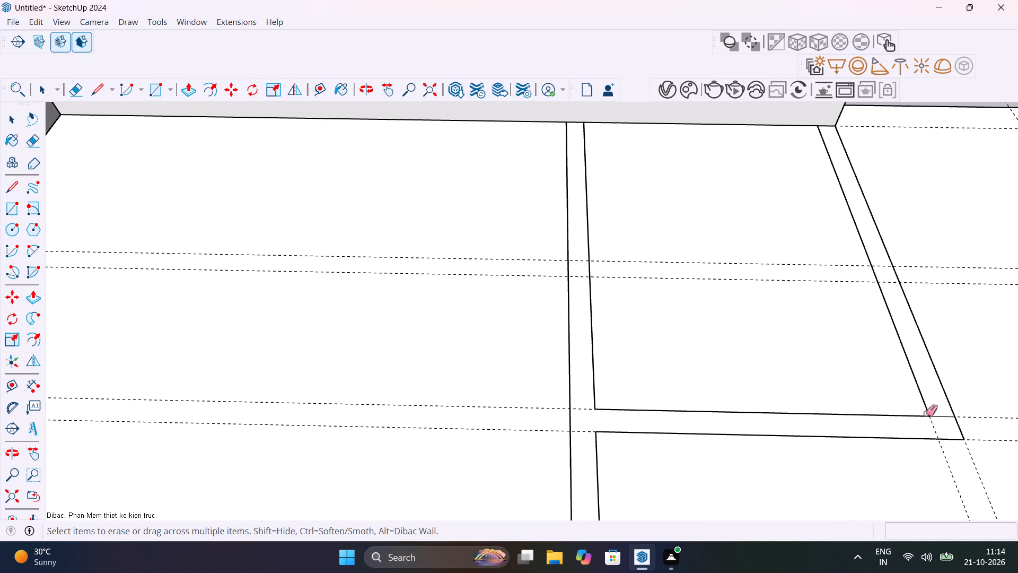
left_click_drag(936, 414, 941, 421)
scroll(939, 421, "down", 6)
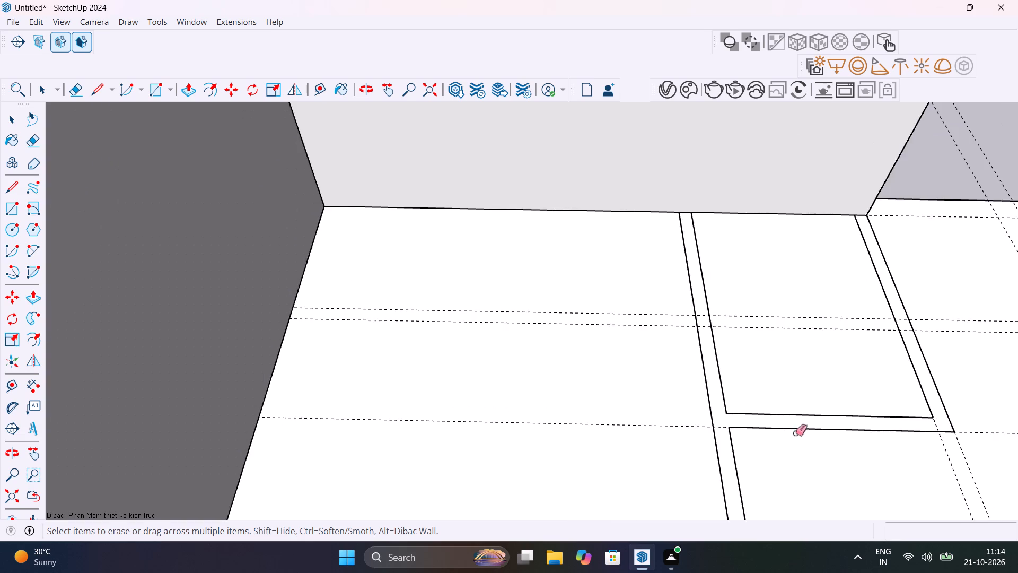
scroll(795, 433, "down", 5)
middle_click_drag(801, 448, 748, 285, "shift")
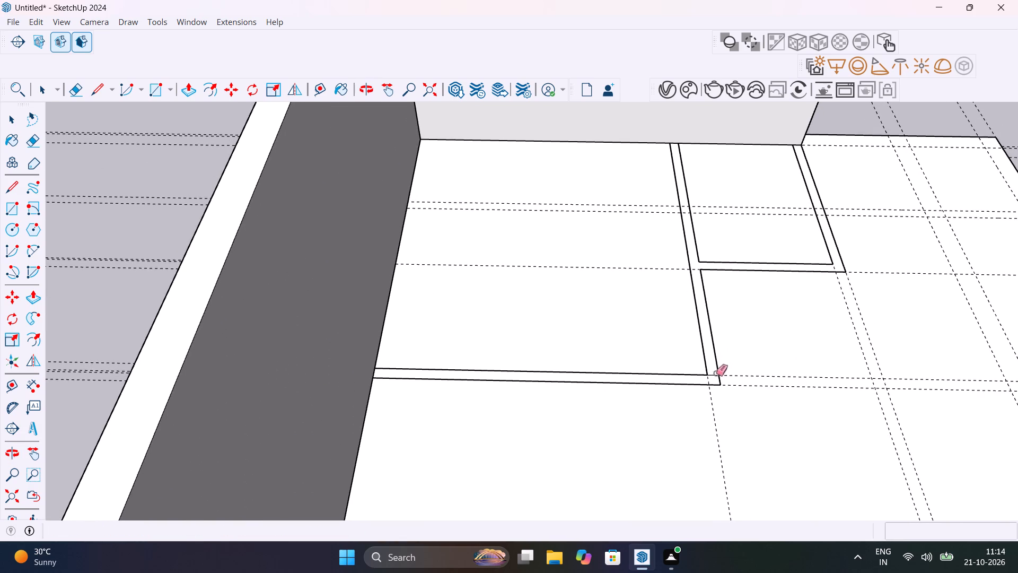
scroll(715, 376, "up", 9)
left_click_drag(714, 376, 713, 361)
scroll(713, 361, "down", 7)
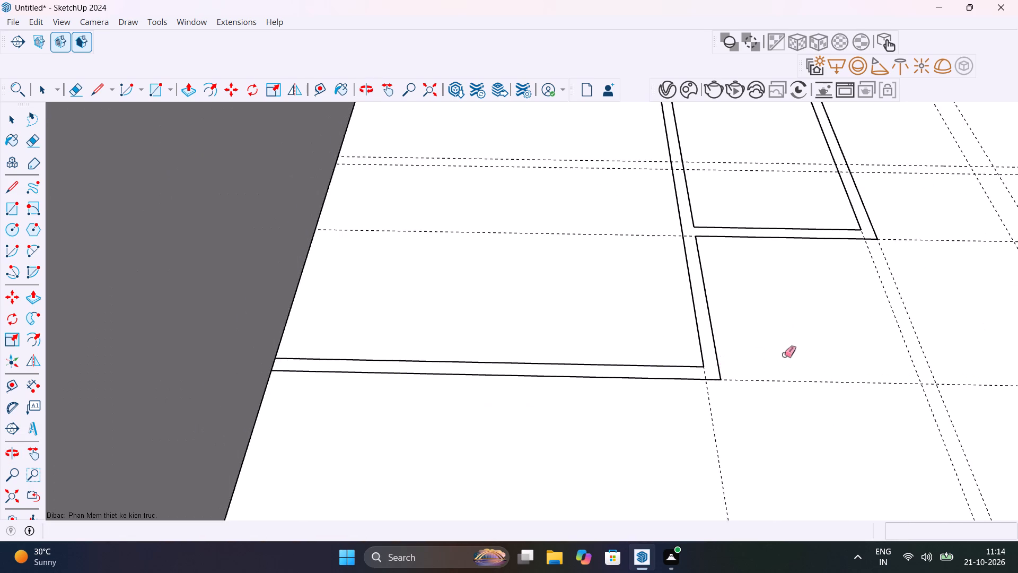
Raise the merged partition face of both rooms 10', matching the top of the outer walls.
scroll(784, 354, "down", 6)
middle_click_drag(800, 355, 683, 430, "shift")
key("space")
scroll(758, 439, "down", 4)
middle_click_drag(758, 444, 710, 354, "shift")
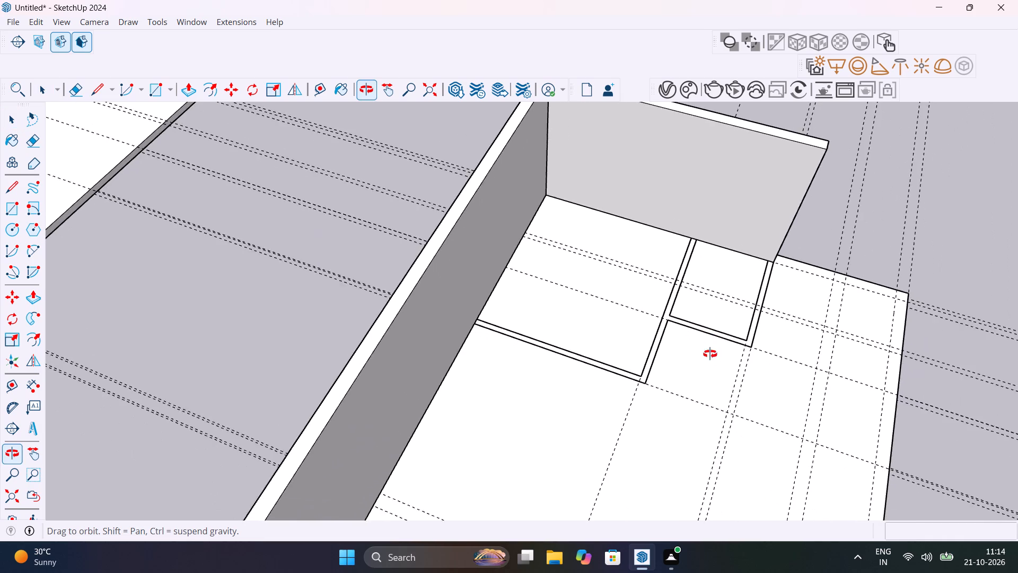
middle_click_drag(710, 354, 732, 392, "shift")
scroll(653, 385, "up", 10)
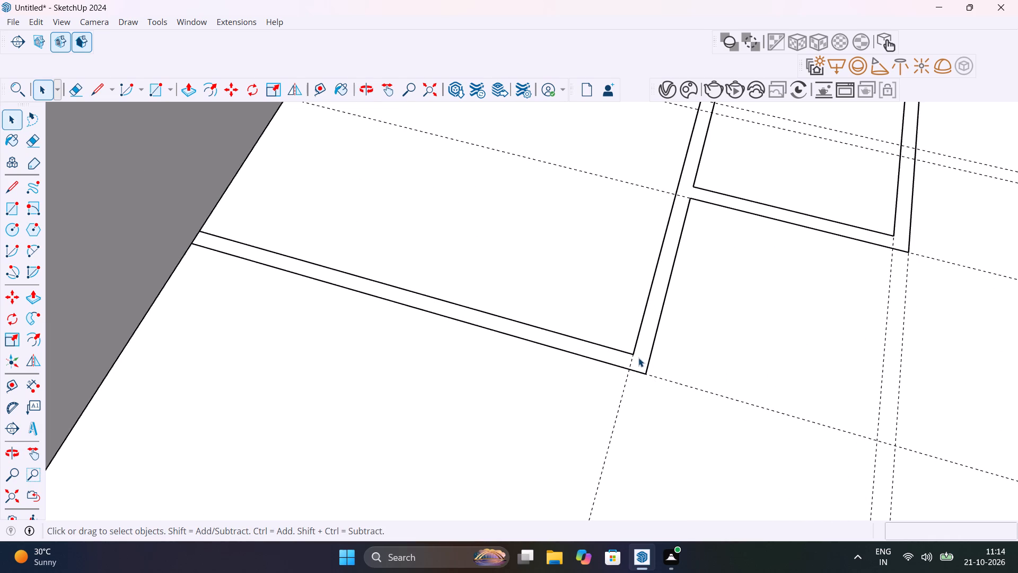
left_click(638, 358)
key("p")
left_click(638, 358)
scroll(622, 332, "down", 9)
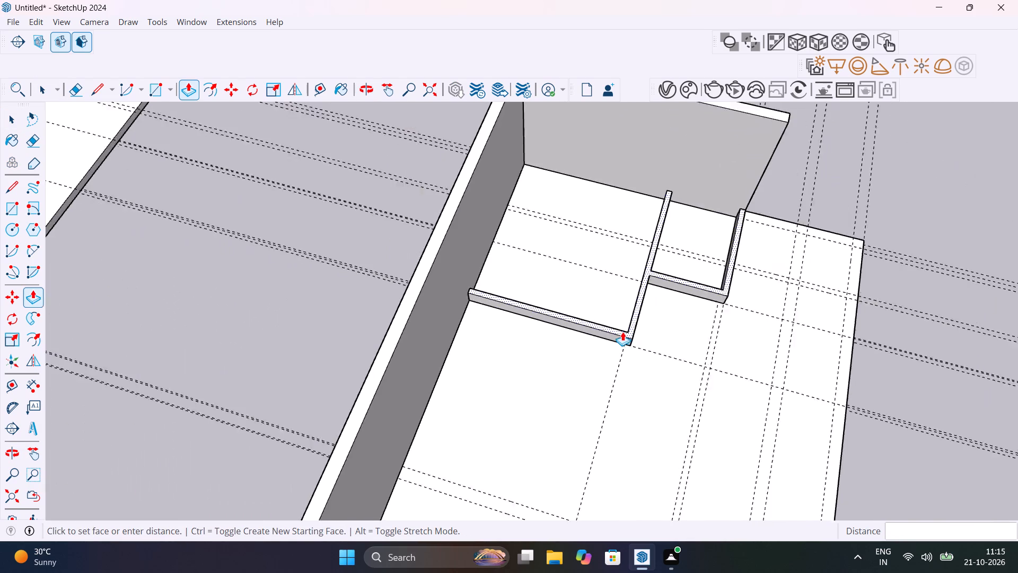
scroll(622, 332, "down", 9)
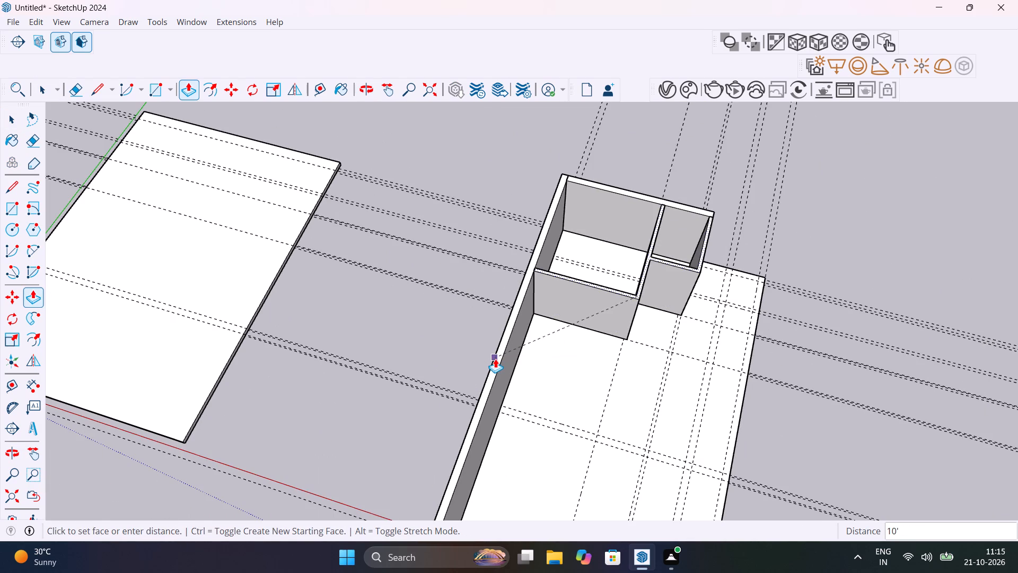
left_click(495, 359)
key("space")
left_click(868, 265)
Draw a 9" by 40' 10 1/2" wall rectangle along the slab's remaining open long edge, from the far-end edge to the opposite corner.
middle_click_drag(726, 362, 619, 284)
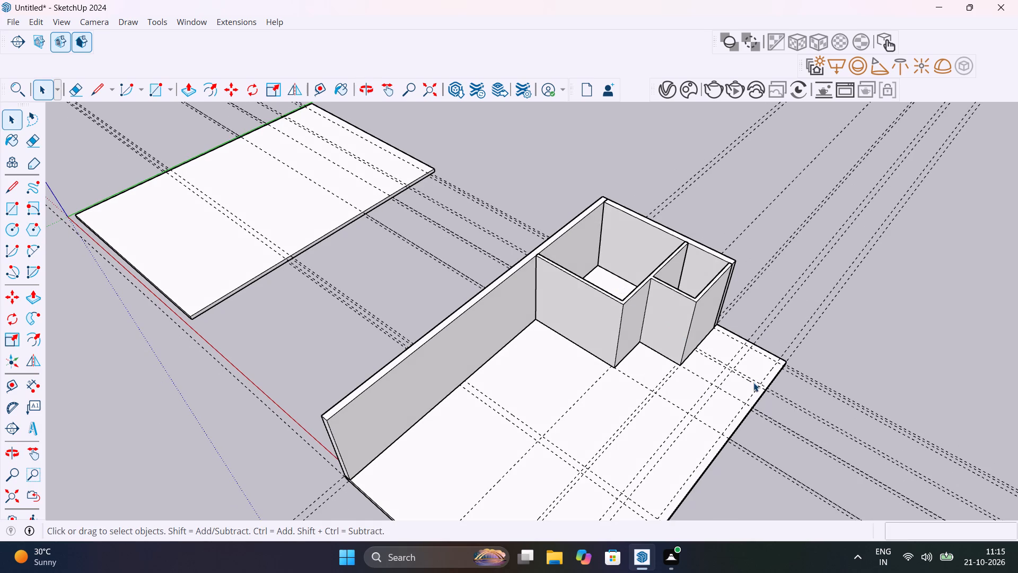
scroll(735, 345, "up", 9)
middle_click_drag(769, 360, 489, 337)
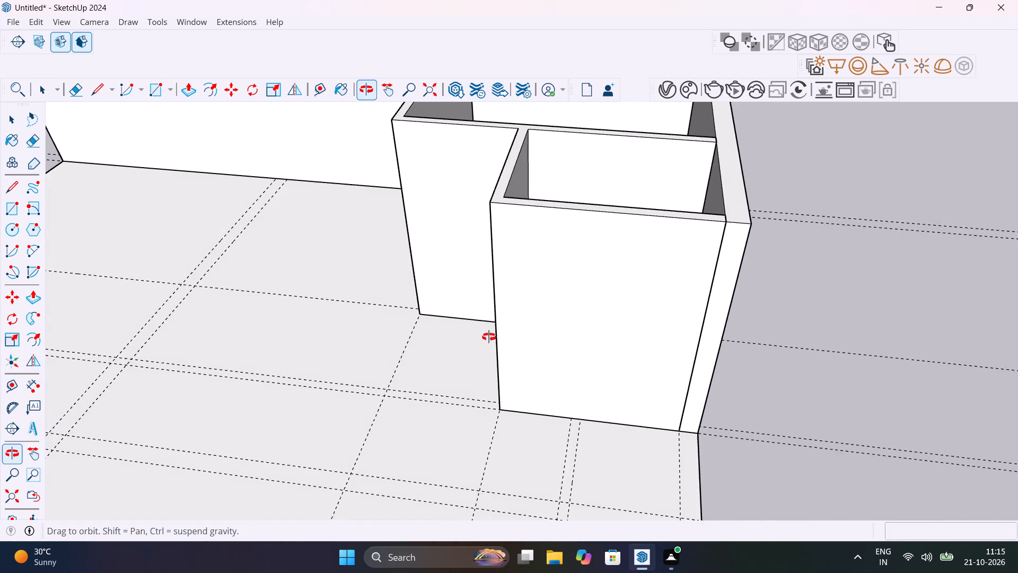
middle_click_drag(489, 337, 603, 423)
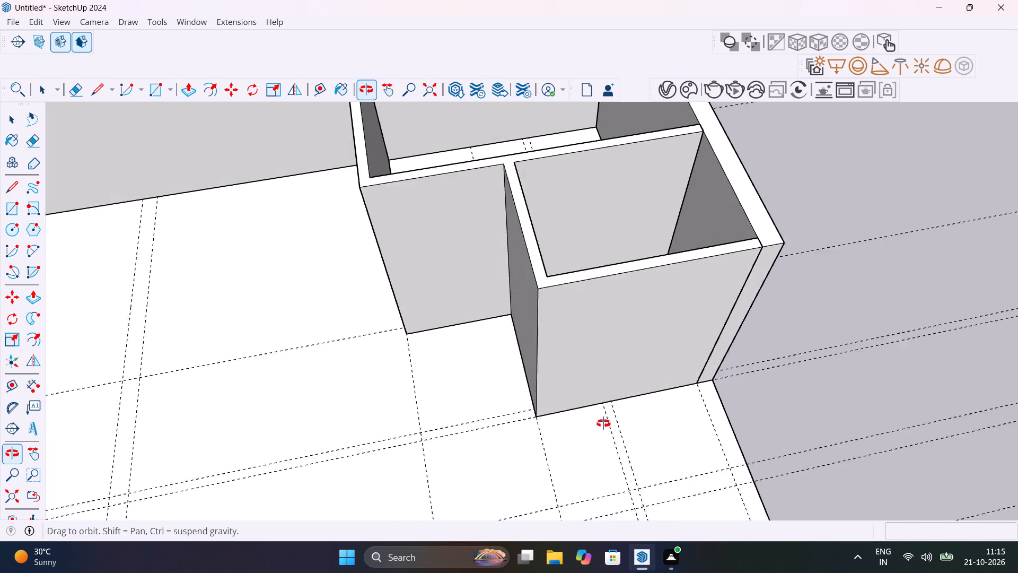
middle_click_drag(603, 423, 529, 300)
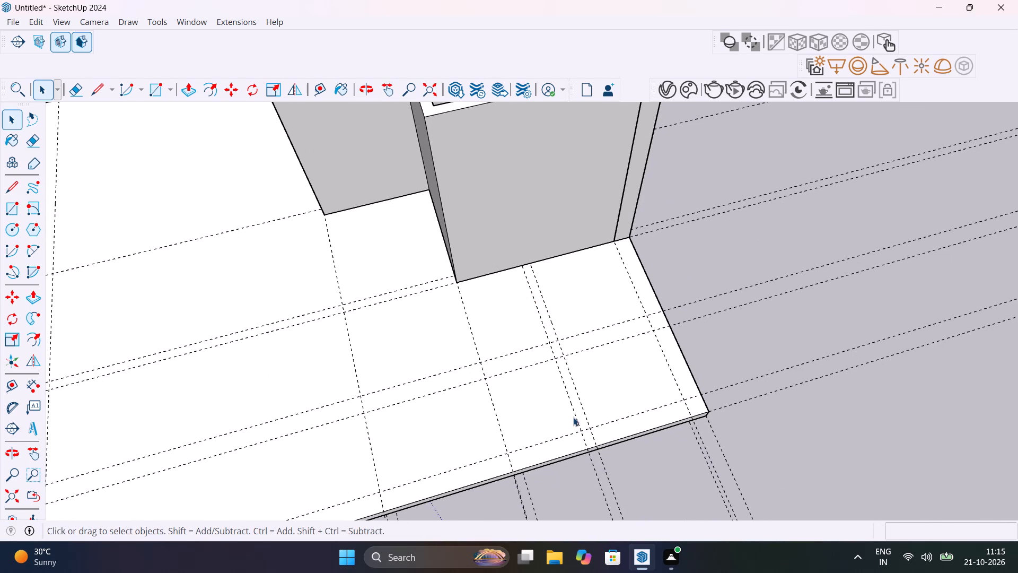
scroll(573, 416, "down", 5)
middle_click_drag(643, 436, 973, 441)
scroll(622, 354, "down", 5)
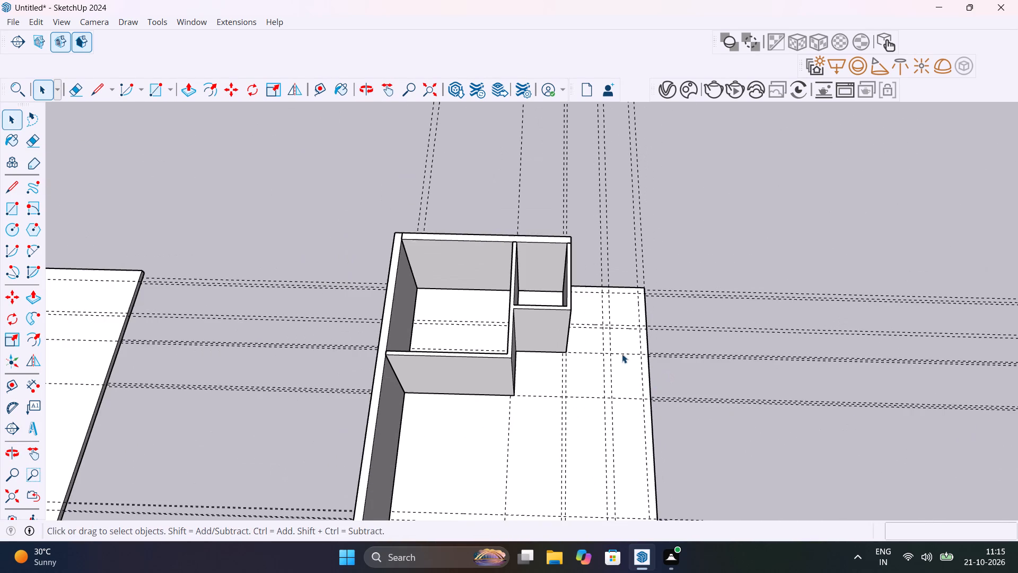
middle_click_drag(633, 378, 642, 323)
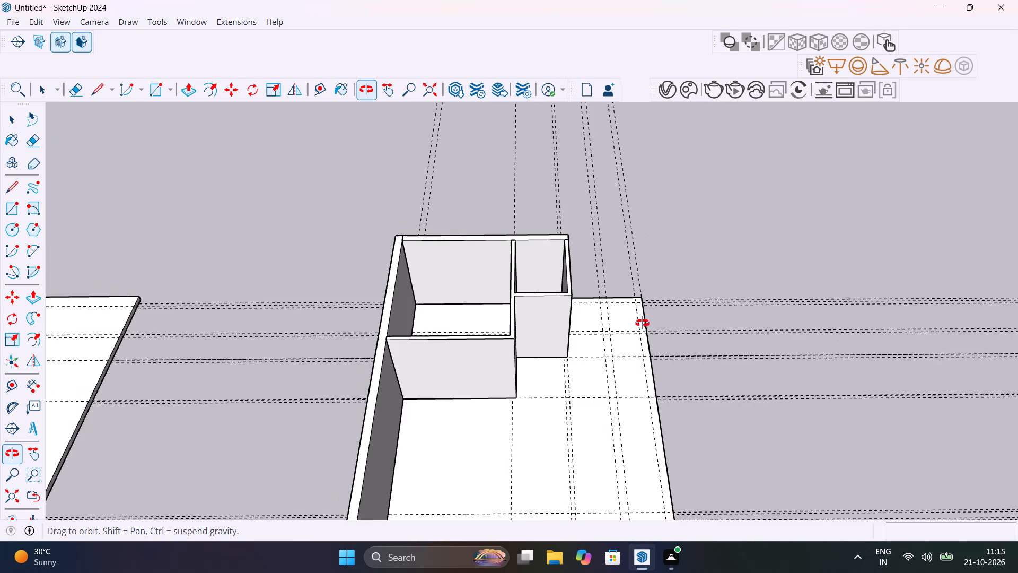
middle_click_drag(642, 323, 643, 323)
scroll(644, 328, "up", 13)
key("r")
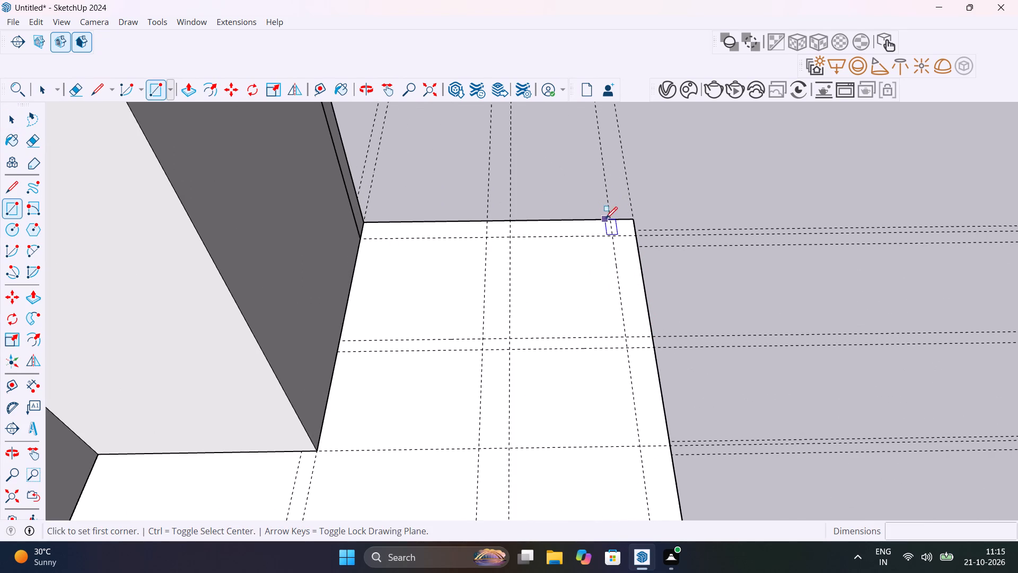
left_click(611, 219)
scroll(630, 265, "down", 15)
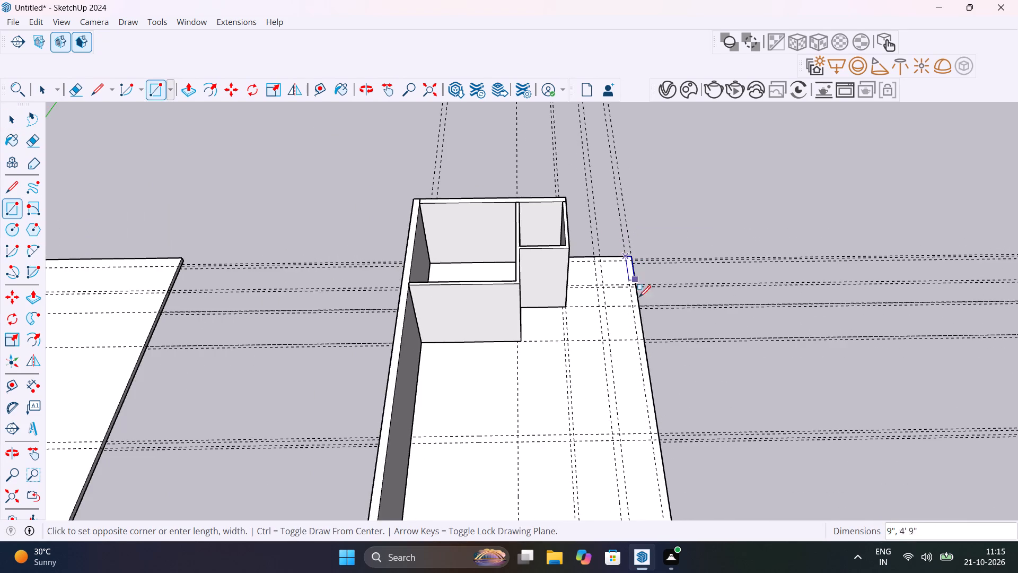
scroll(642, 352, "down", 11)
scroll(656, 416, "up", 7)
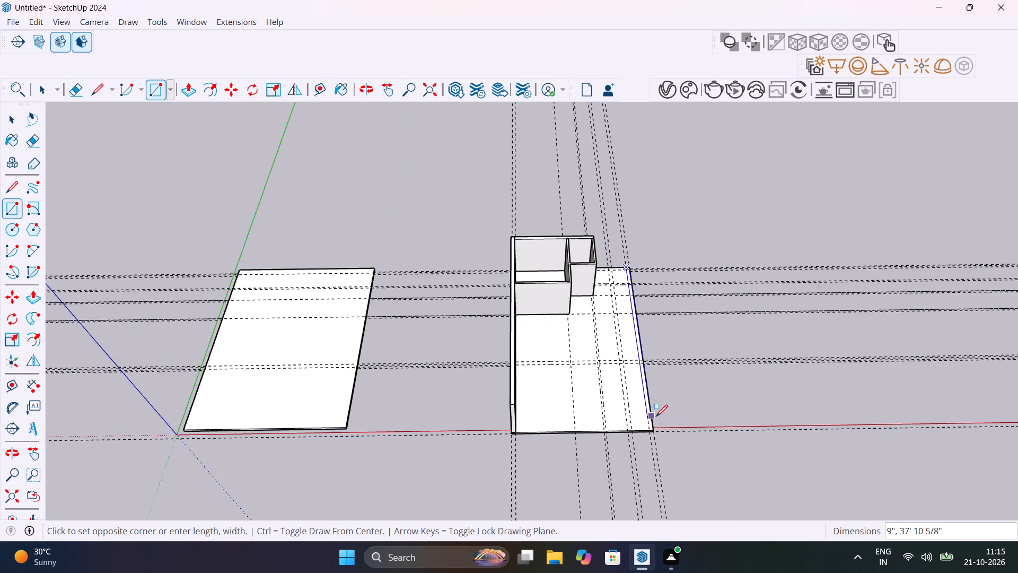
scroll(656, 416, "up", 14)
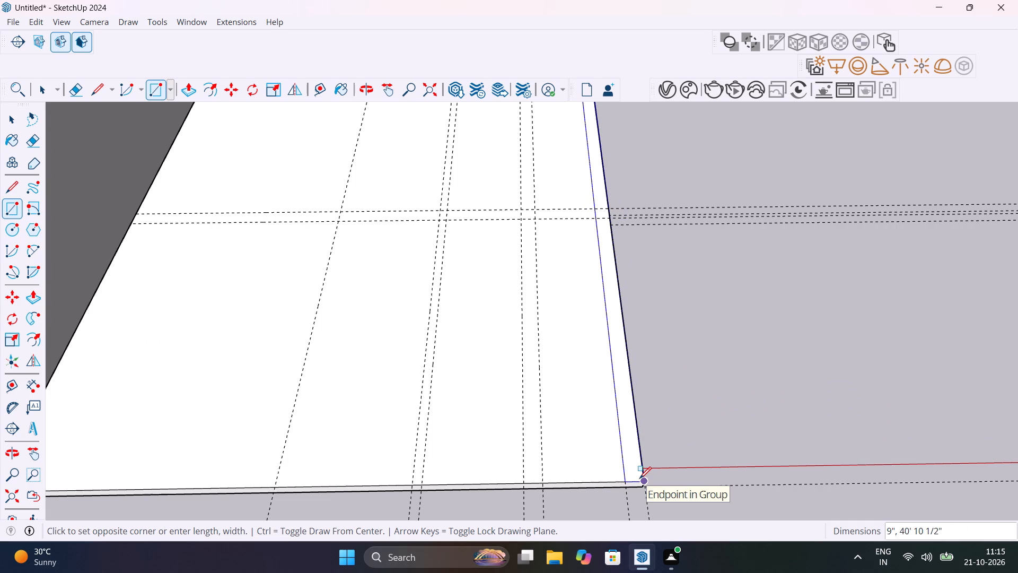
left_click(639, 479)
key("space")
Make the new 9" long-side wall rectangle and its edges into a group.
triple_click(629, 433)
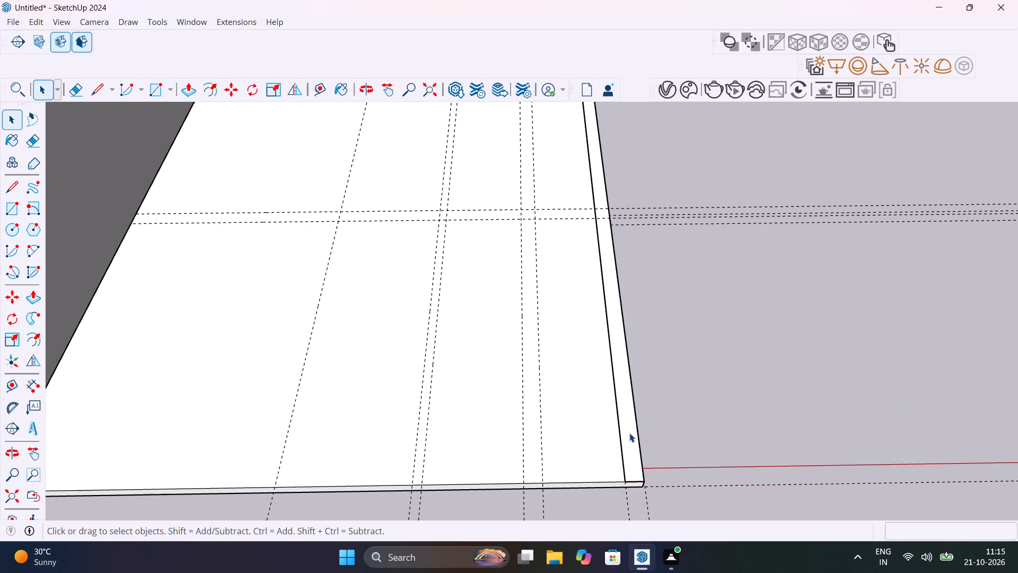
right_click(629, 433)
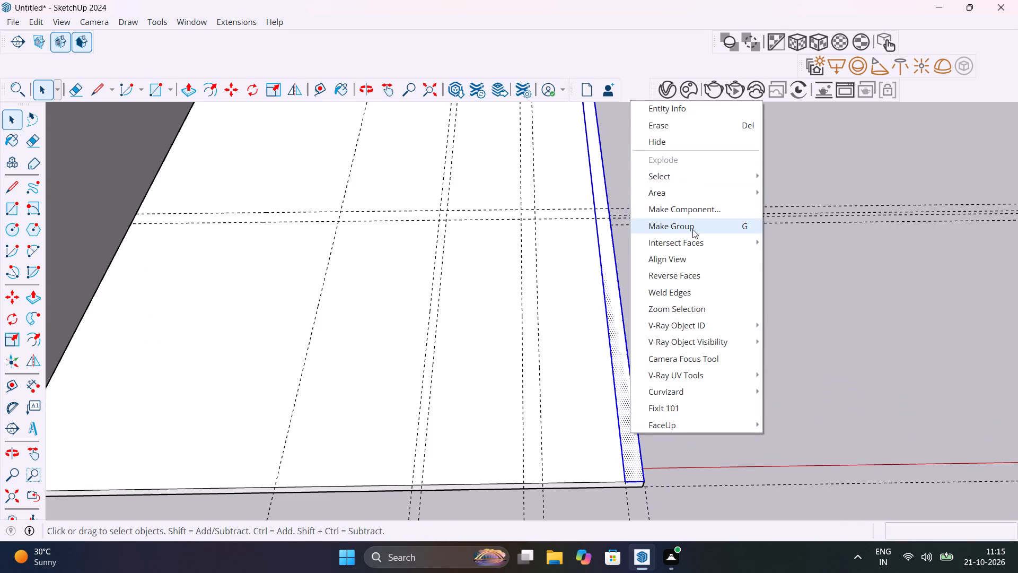
left_click(692, 229)
Inside the new wall group, raise the 9" strip 10' to match the opposite outer wall, and leave the group.
double_click(620, 356)
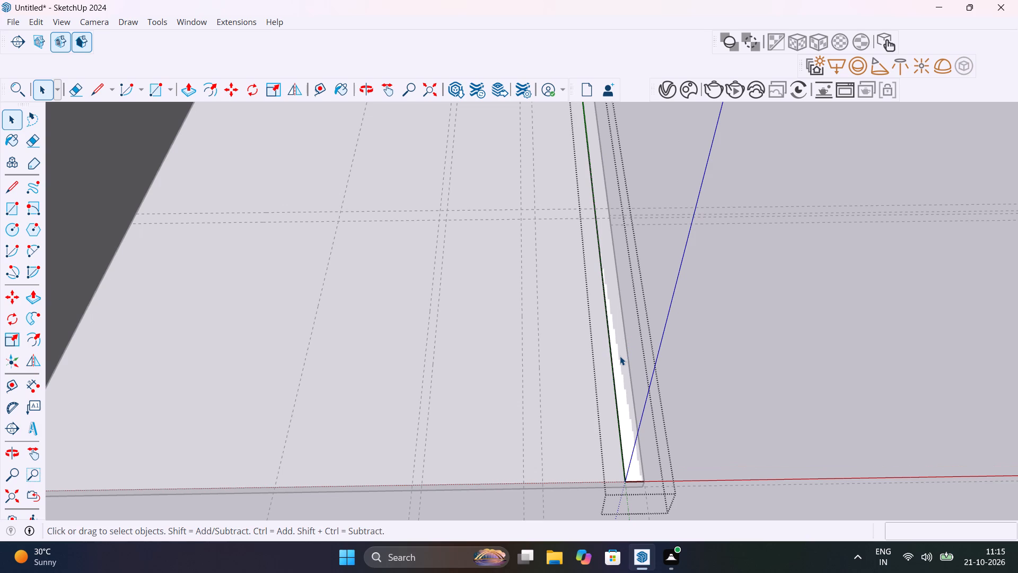
key("p")
left_click(620, 356)
scroll(607, 290, "down", 14)
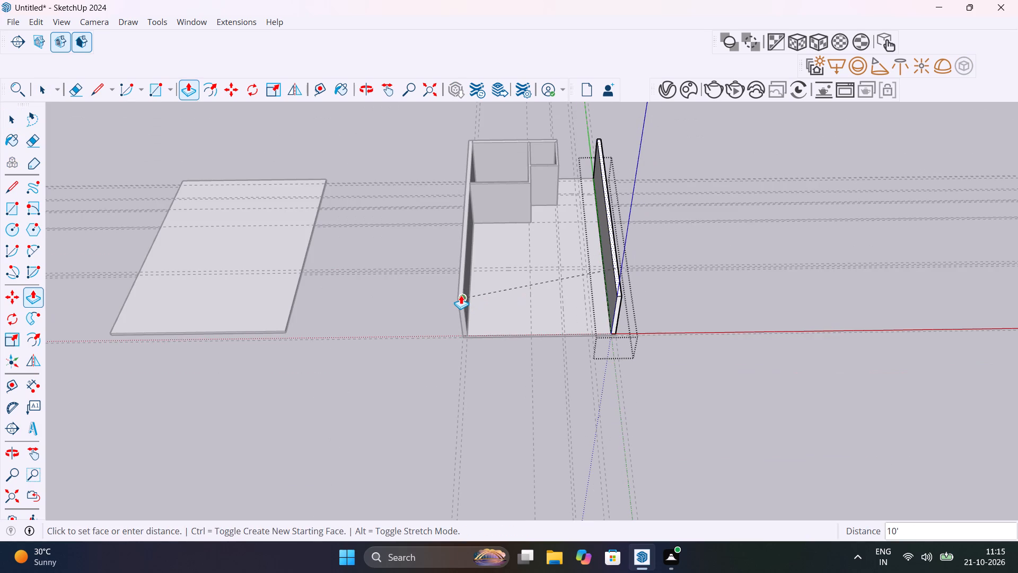
left_click(461, 294)
key("space")
left_click(702, 286)
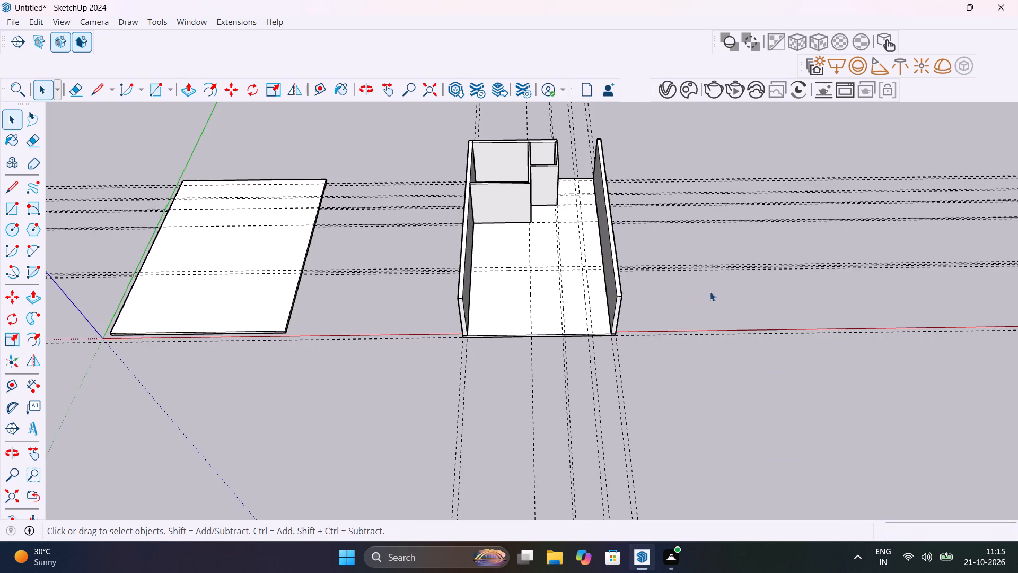
Delete the crosswise guide just inside the slab's far-end edge, between the small room and the new long wall.
middle_click_drag(706, 287, 615, 256)
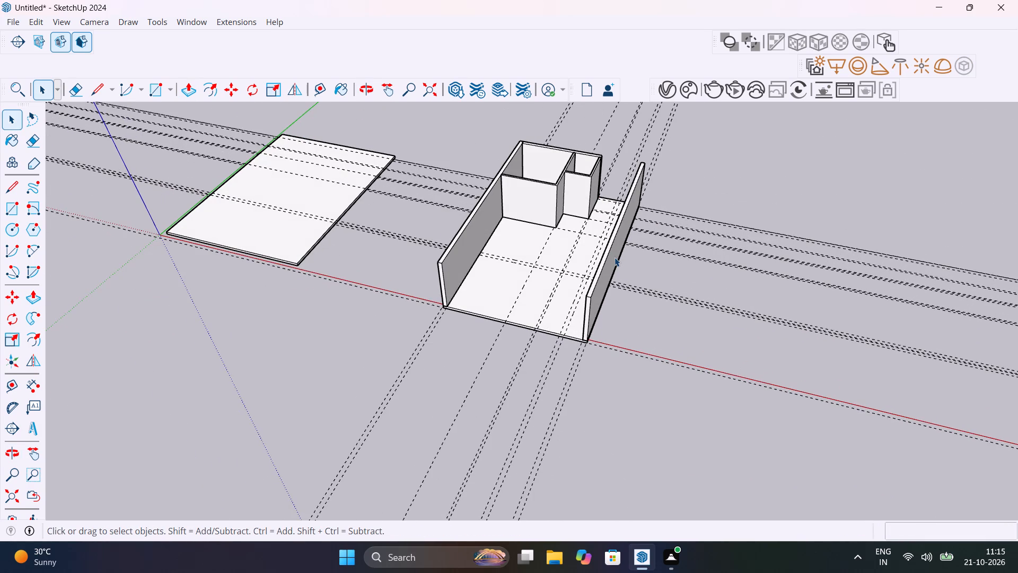
scroll(616, 193, "up", 12)
scroll(612, 248, "up", 1)
middle_click_drag(628, 256, 687, 344)
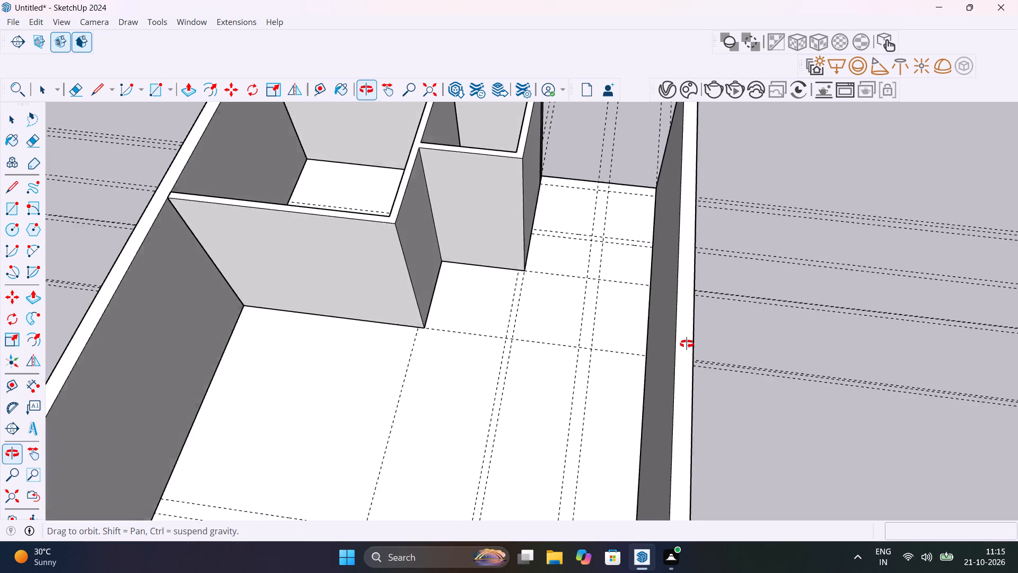
middle_click_drag(687, 344, 696, 362)
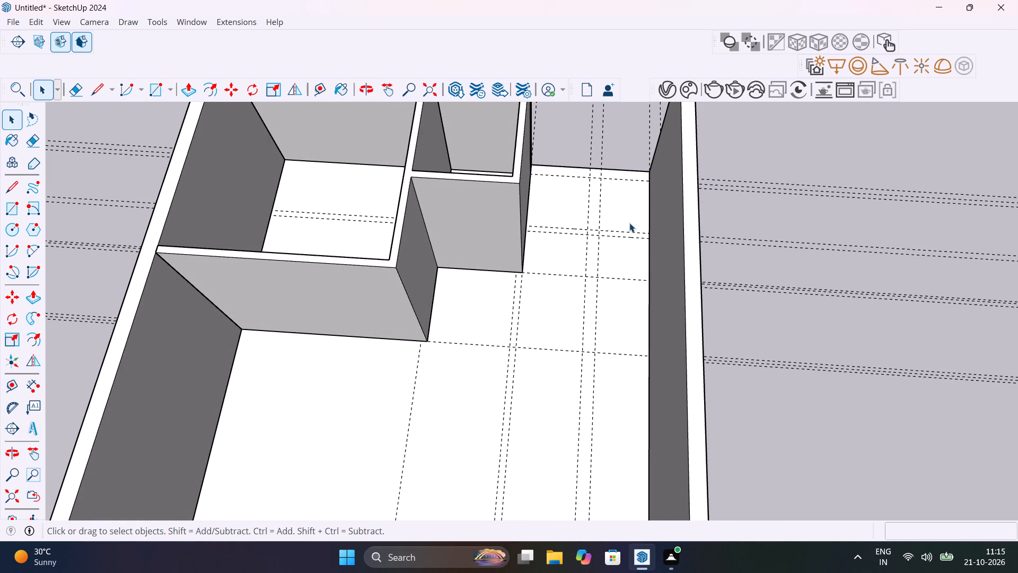
scroll(618, 178, "up", 9)
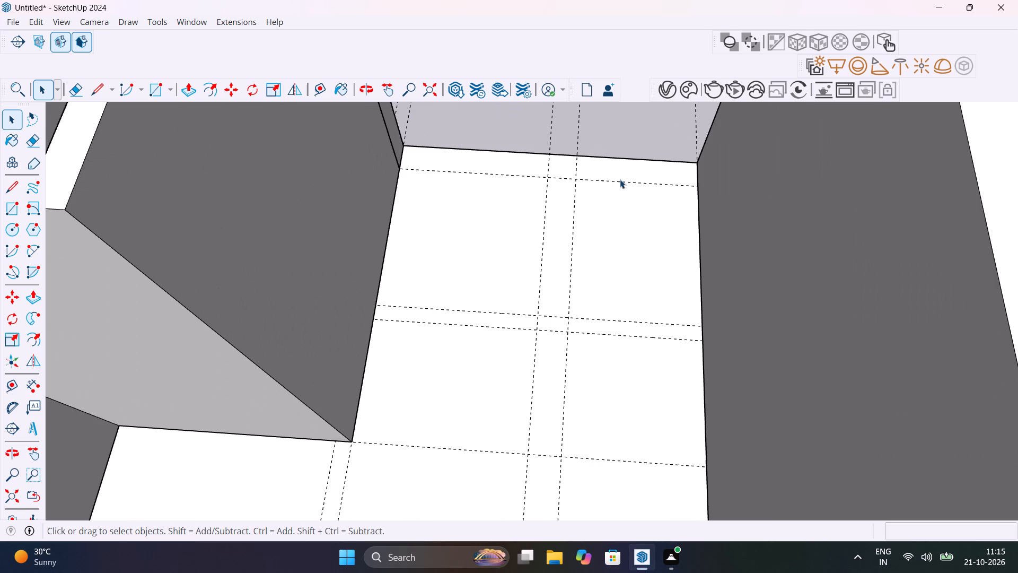
left_click(628, 181)
left_click(636, 182)
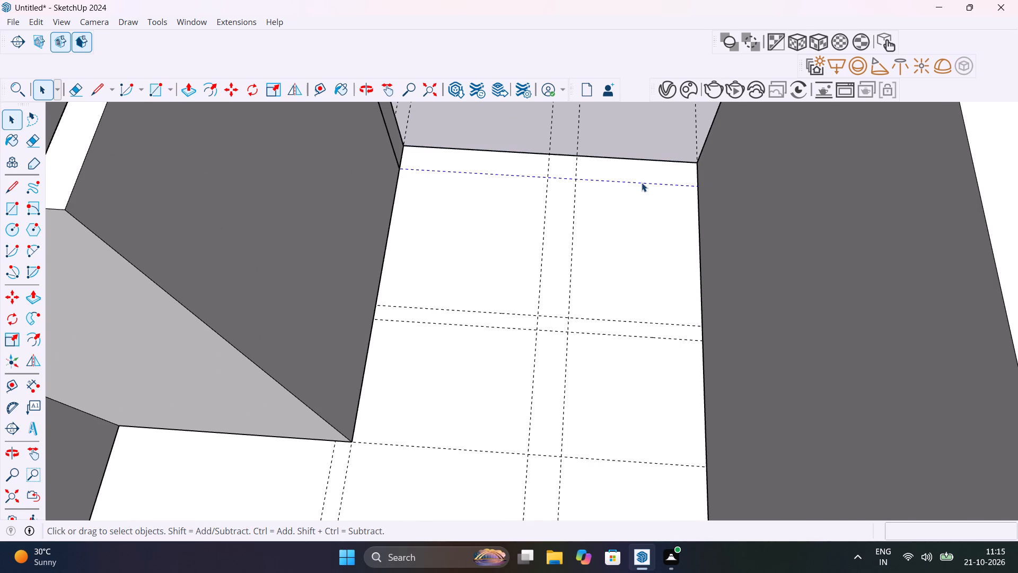
key("Delete")
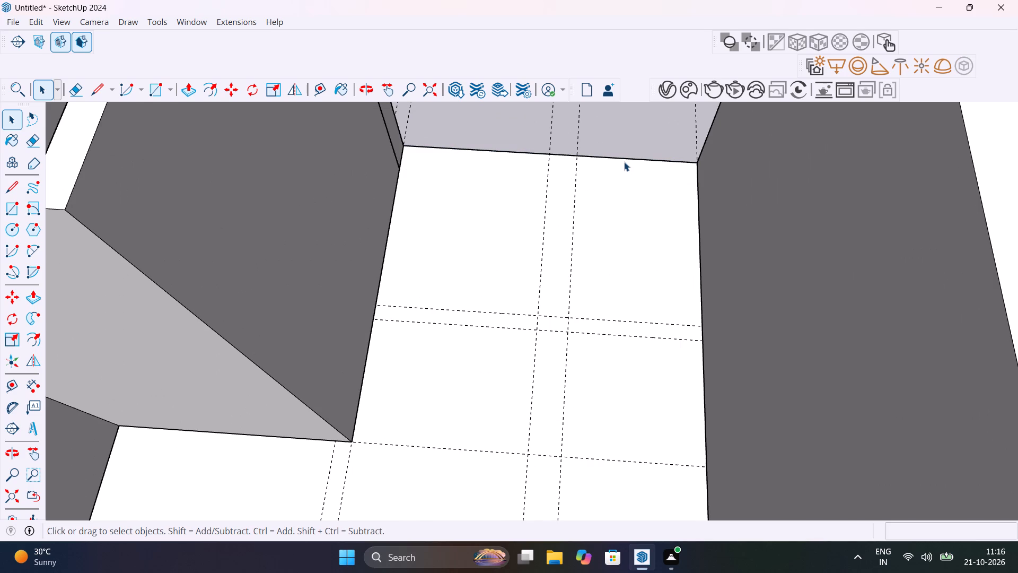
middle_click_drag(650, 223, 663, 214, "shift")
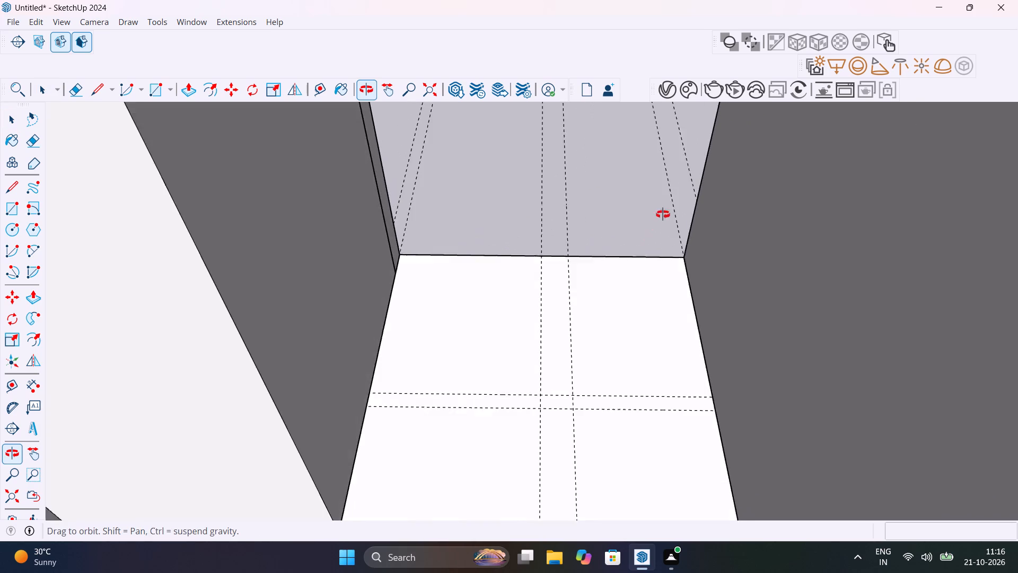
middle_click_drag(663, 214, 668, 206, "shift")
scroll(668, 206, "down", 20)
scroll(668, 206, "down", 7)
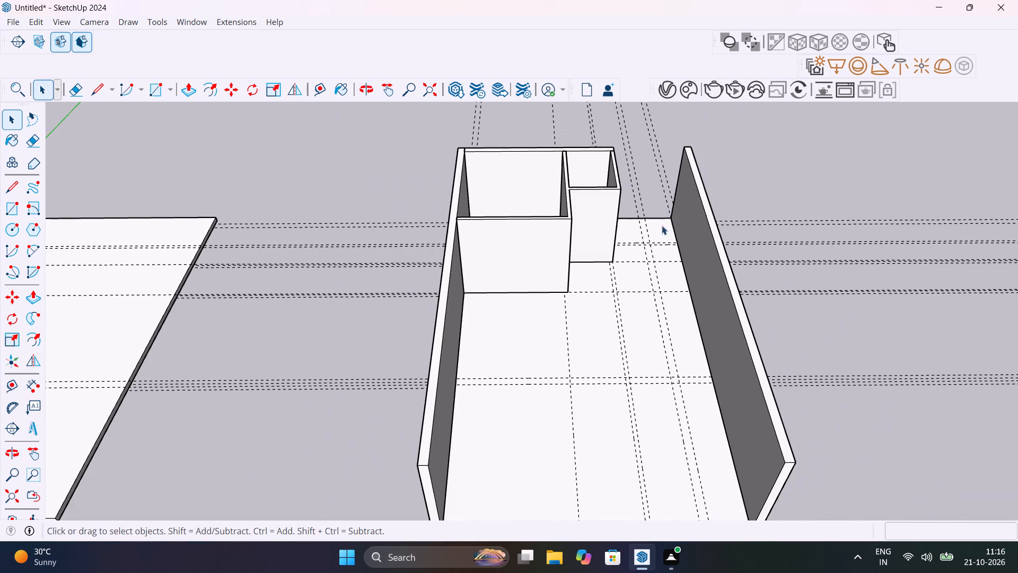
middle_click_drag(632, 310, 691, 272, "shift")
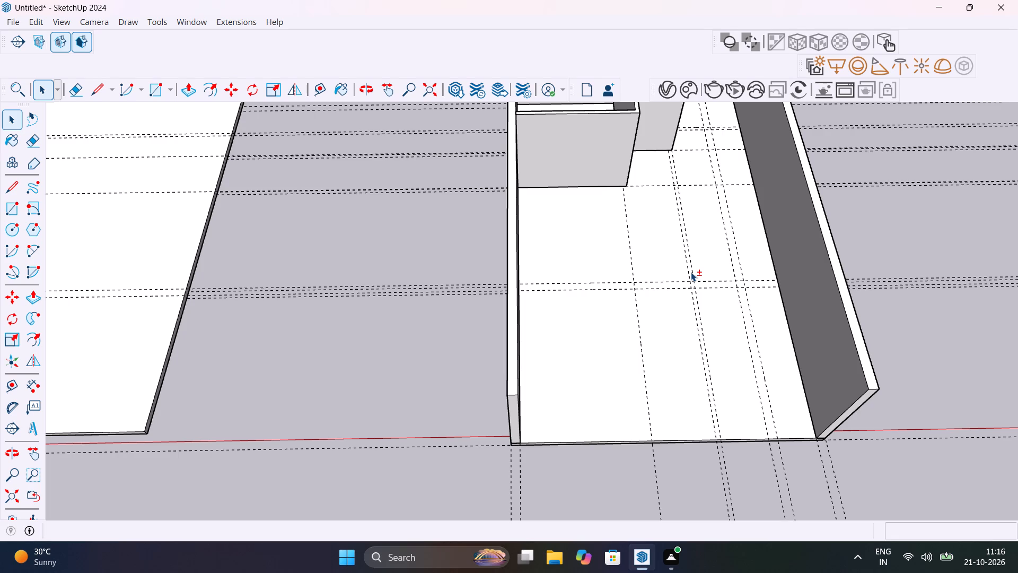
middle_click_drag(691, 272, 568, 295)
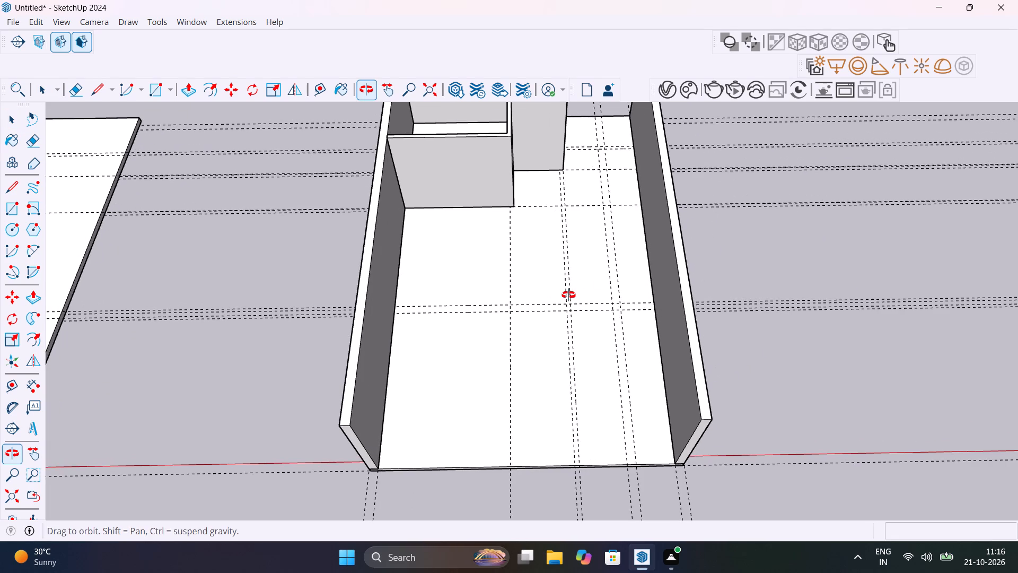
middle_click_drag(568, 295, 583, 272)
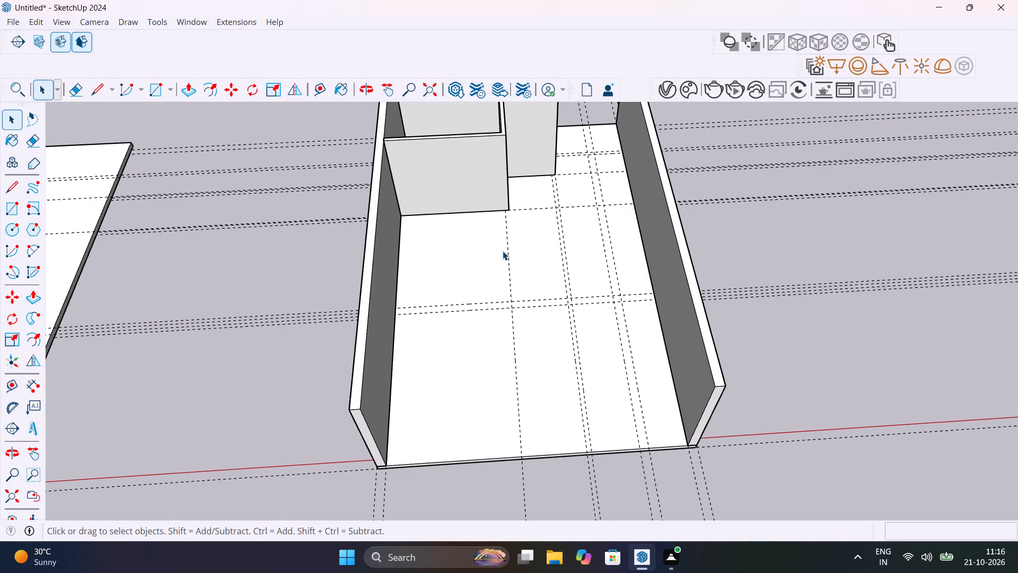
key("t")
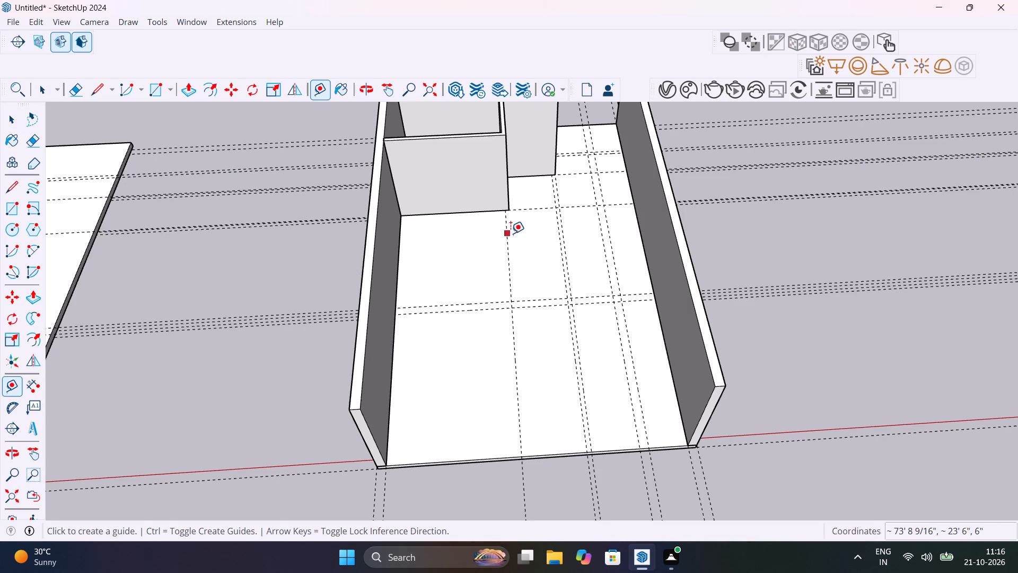
Make all the connected faces and edges of the raised room partitions into one group.
middle_click_drag(510, 242, 529, 315, "shift")
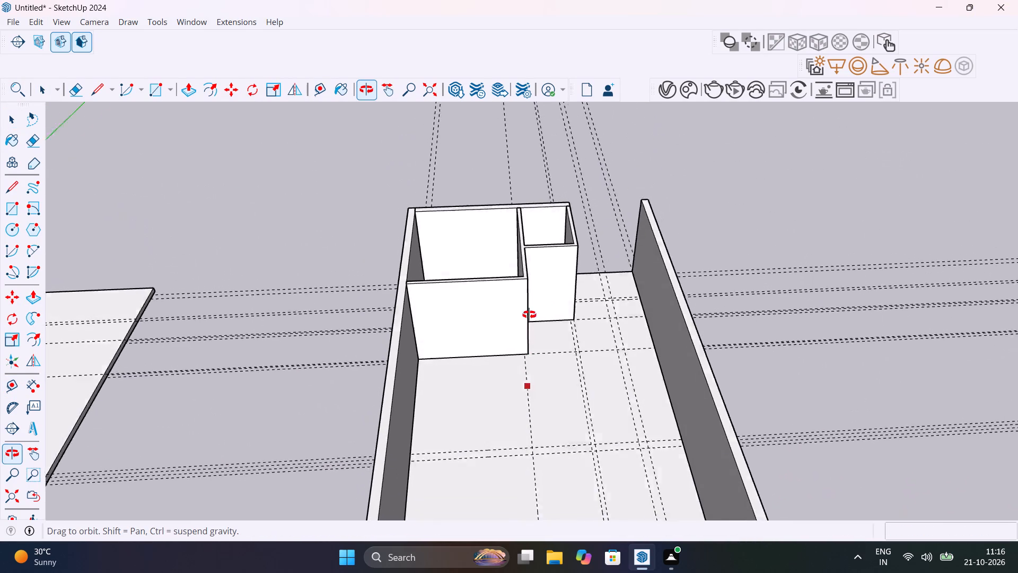
middle_click_drag(529, 315, 530, 303, "shift")
key("space")
left_click(511, 298)
triple_click(511, 298)
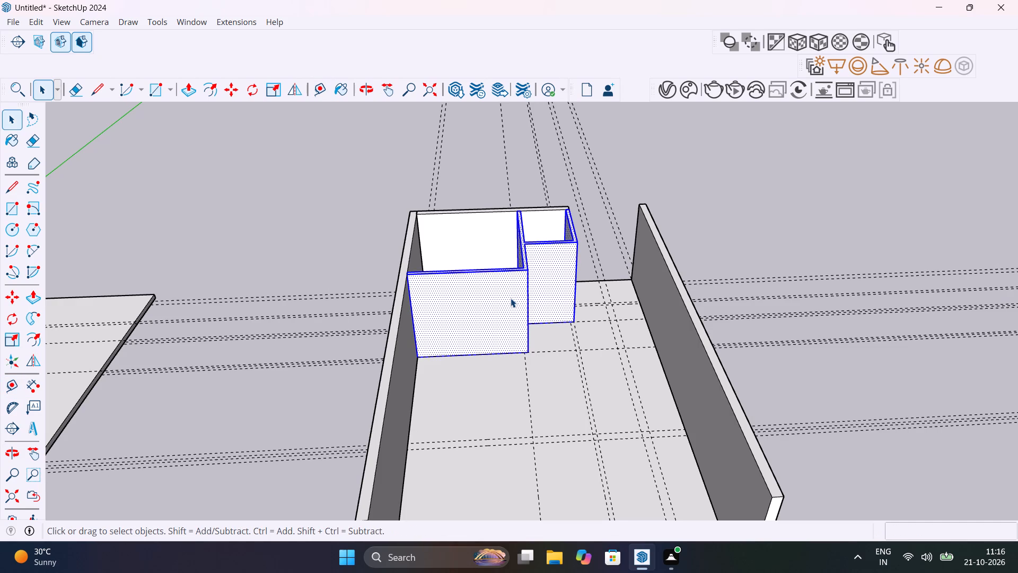
right_click(511, 298)
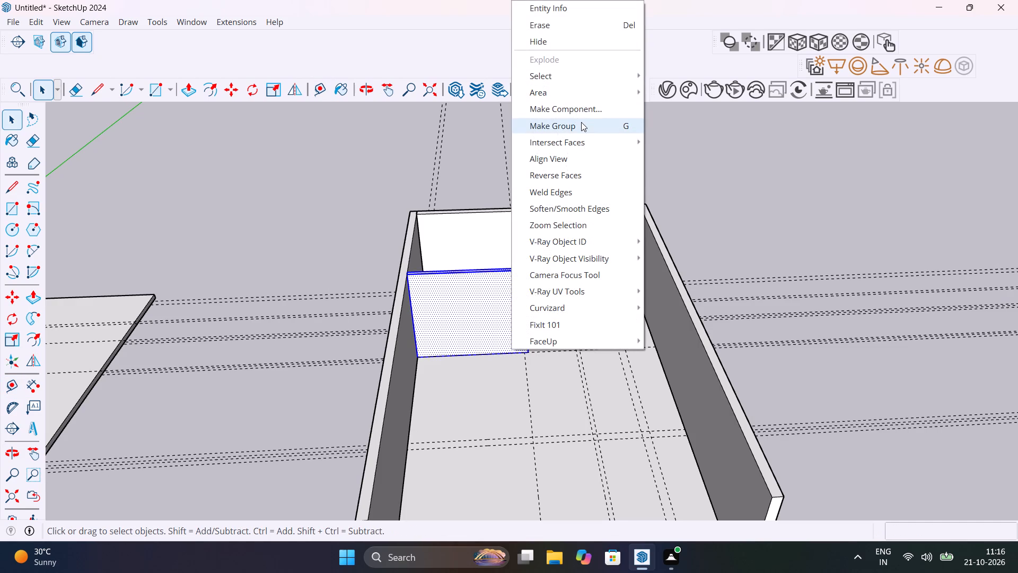
left_click(581, 122)
left_click(717, 198)
scroll(528, 300, "up", 2)
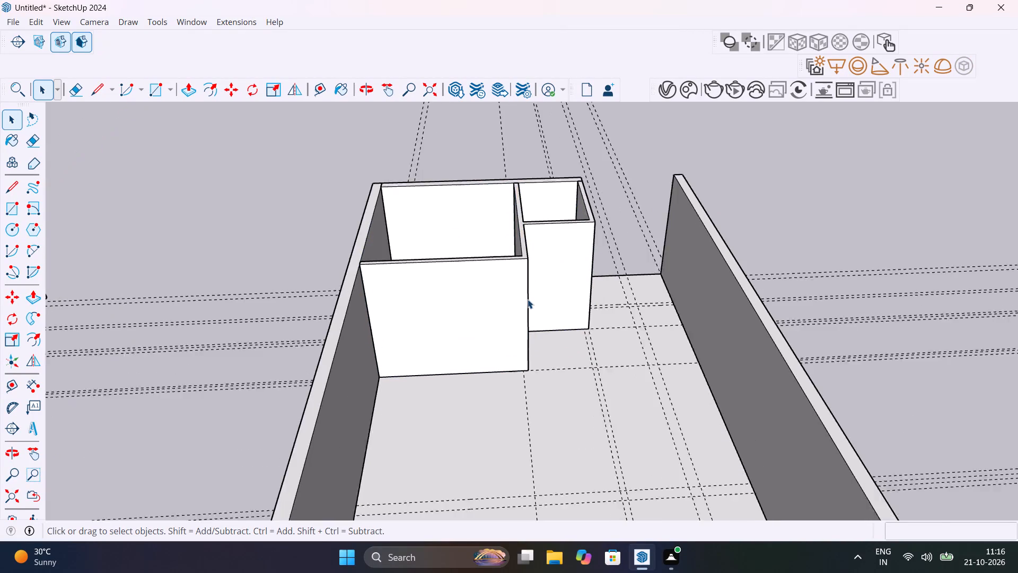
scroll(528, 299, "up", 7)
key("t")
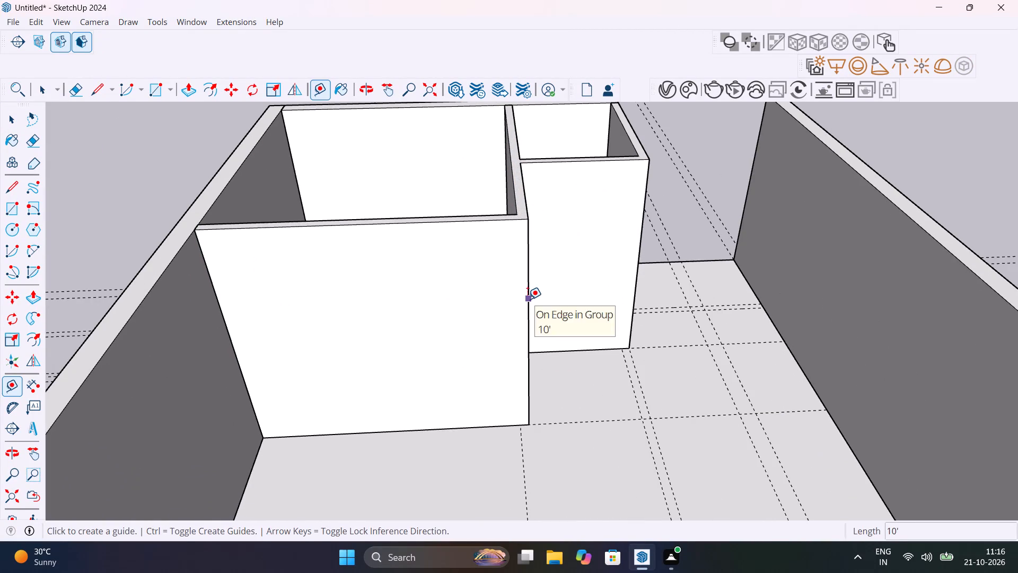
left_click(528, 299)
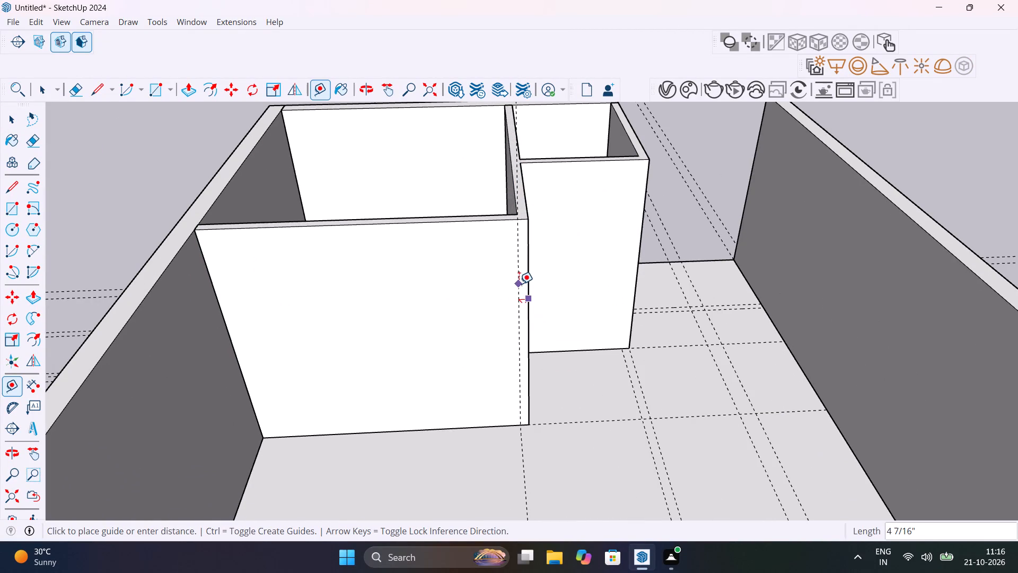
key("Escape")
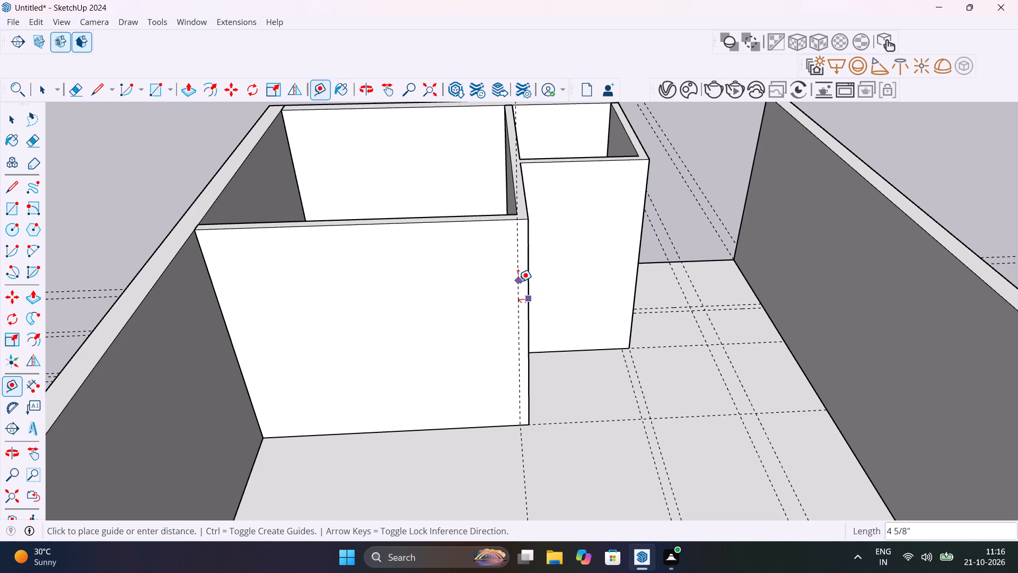
On the larger room's crosswise partition, place upright guides 6" from the shared-wall corner and 3' further along, plus a guide 7' above the floor.
middle_click_drag(505, 280, 1017, 323)
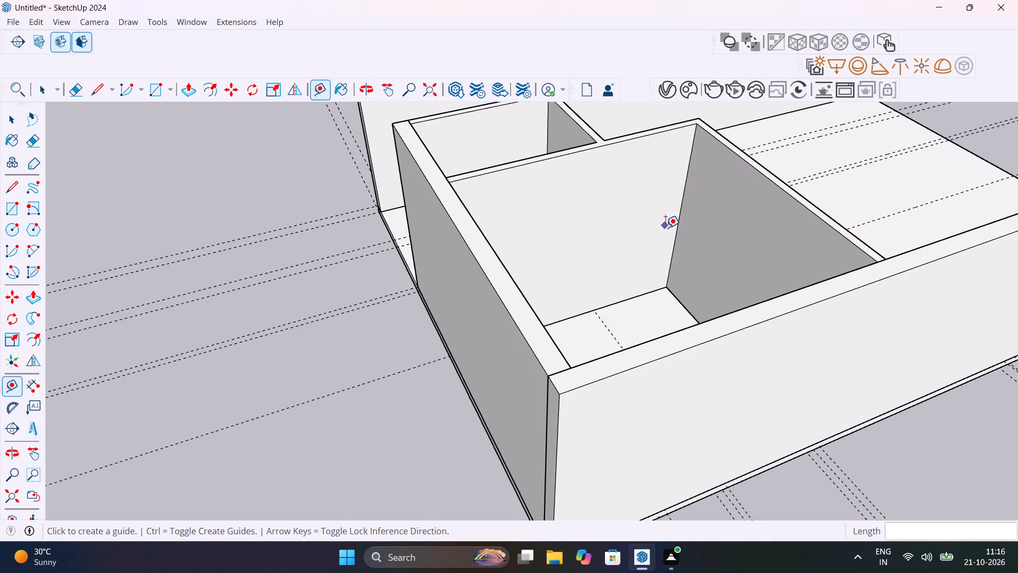
scroll(665, 228, "up", 1)
middle_click_drag(736, 257, 851, 320)
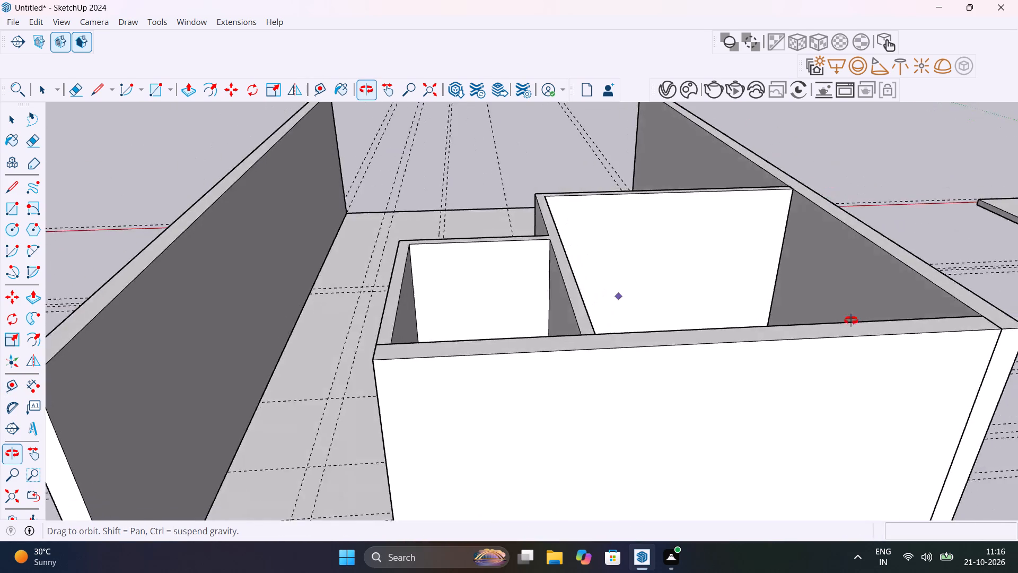
middle_click_drag(851, 320, 772, 353)
scroll(536, 259, "up", 8)
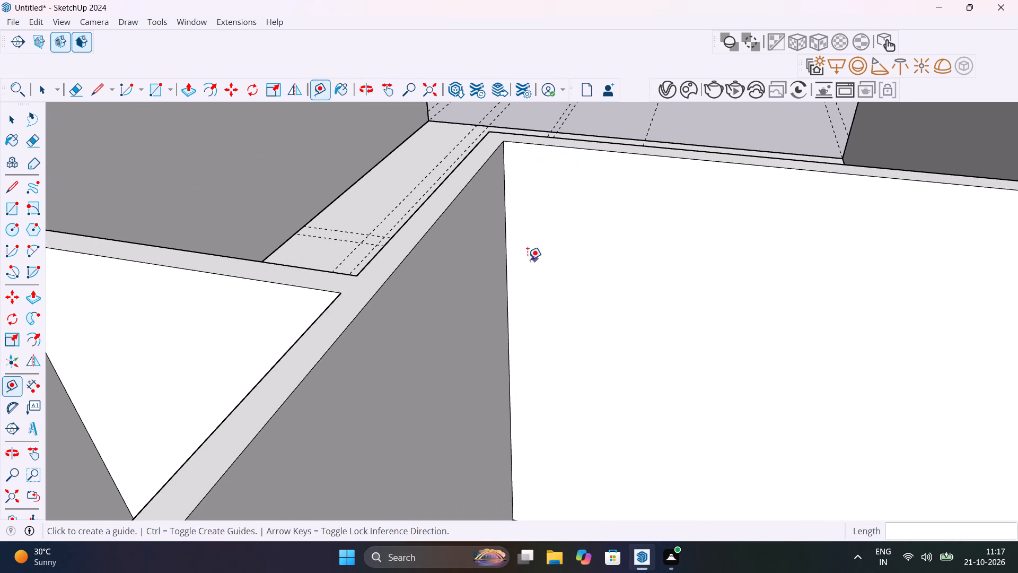
left_click(506, 266)
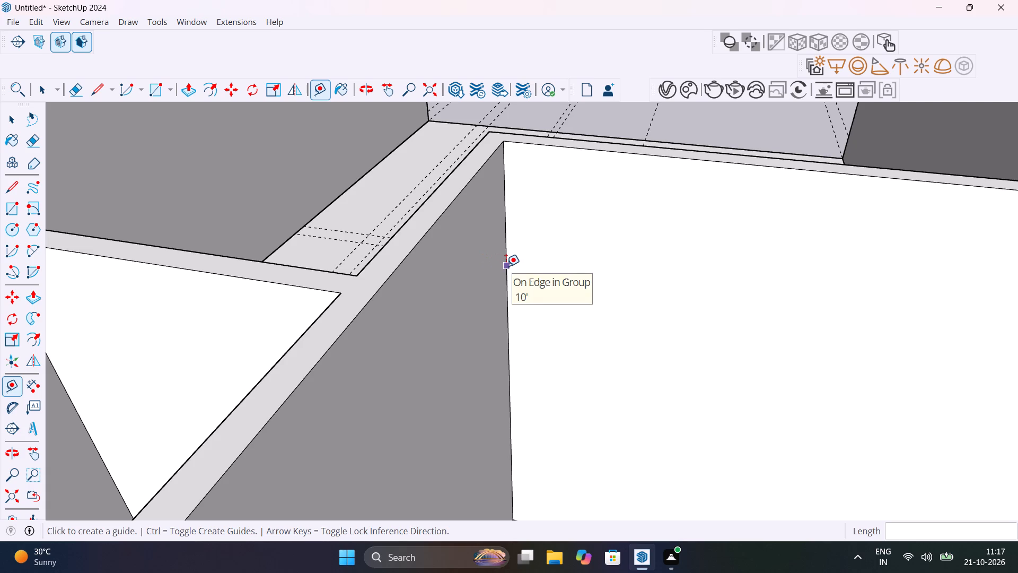
scroll(610, 285, "down", 6)
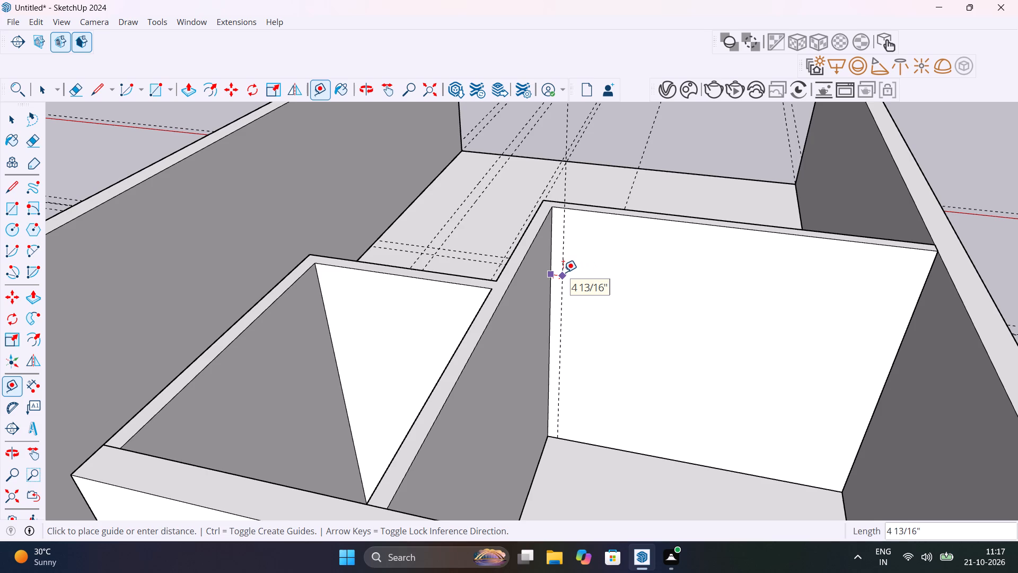
type("6\"")
key("Return")
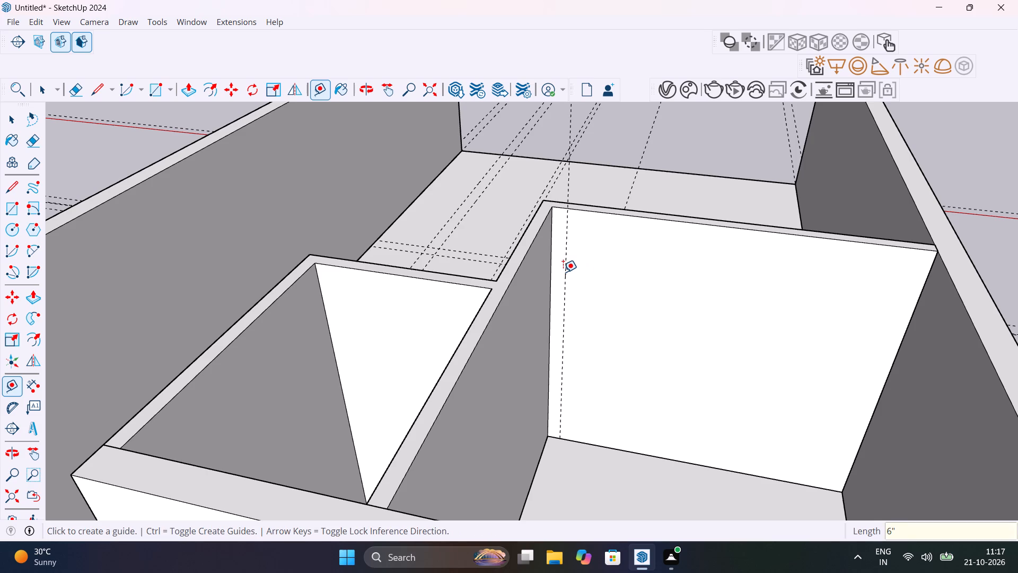
left_click(564, 272)
type("3'")
key("Return")
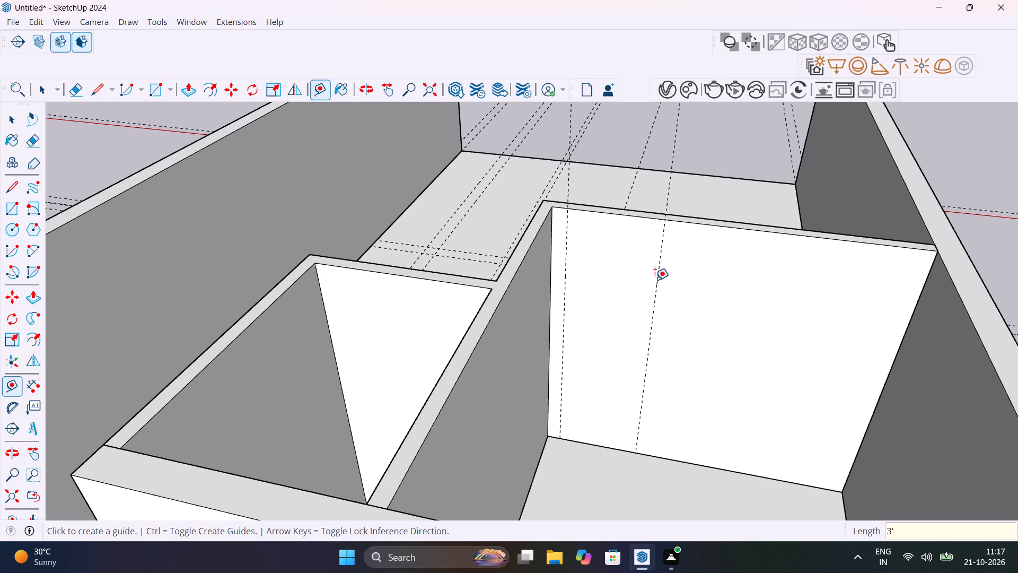
left_click(611, 445)
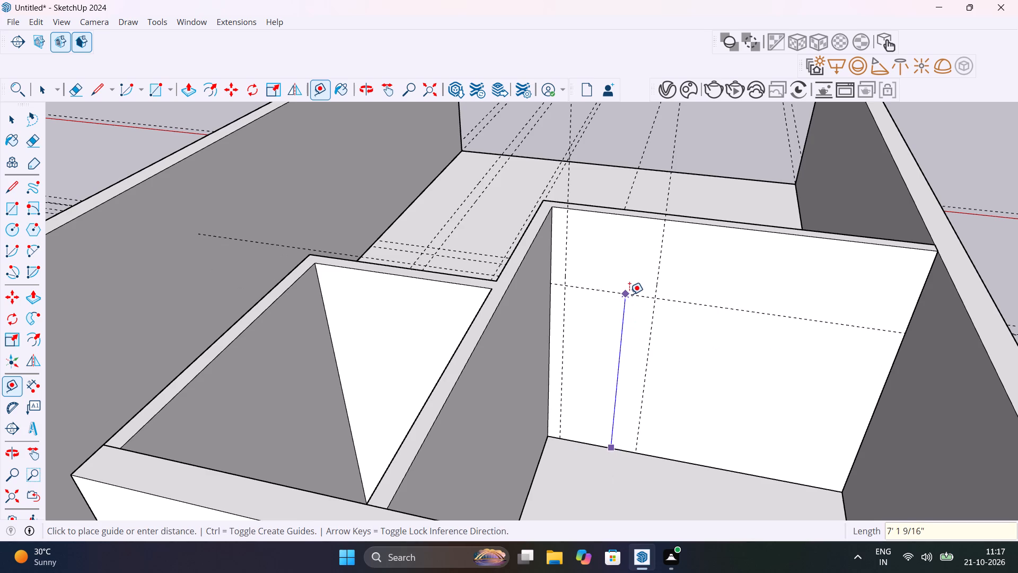
type("7'")
key("Return")
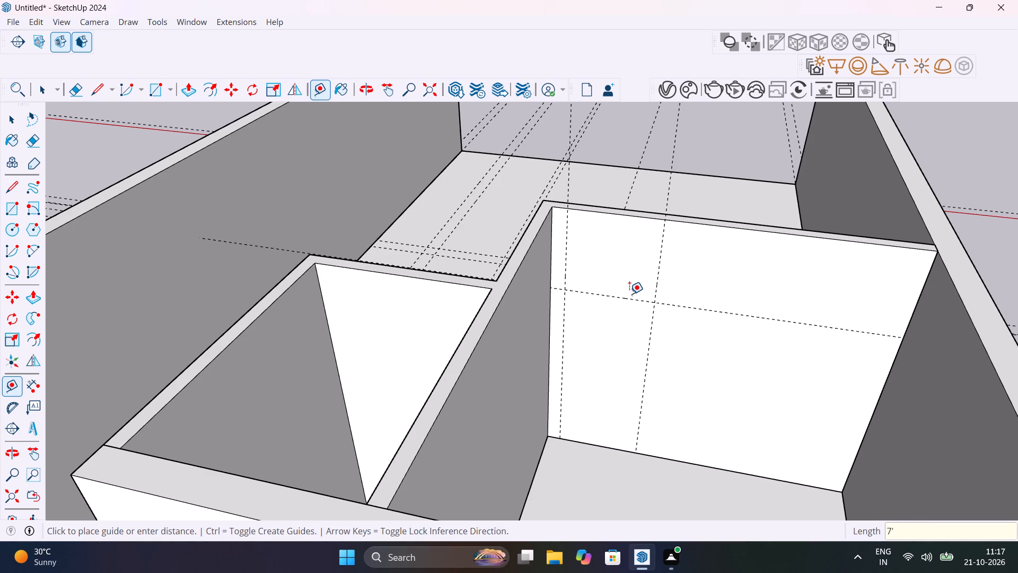
Inside the partition group, draw a 3' by 7' door rectangle between the guides on the larger room's crosswise wall.
key("space")
double_click(615, 334)
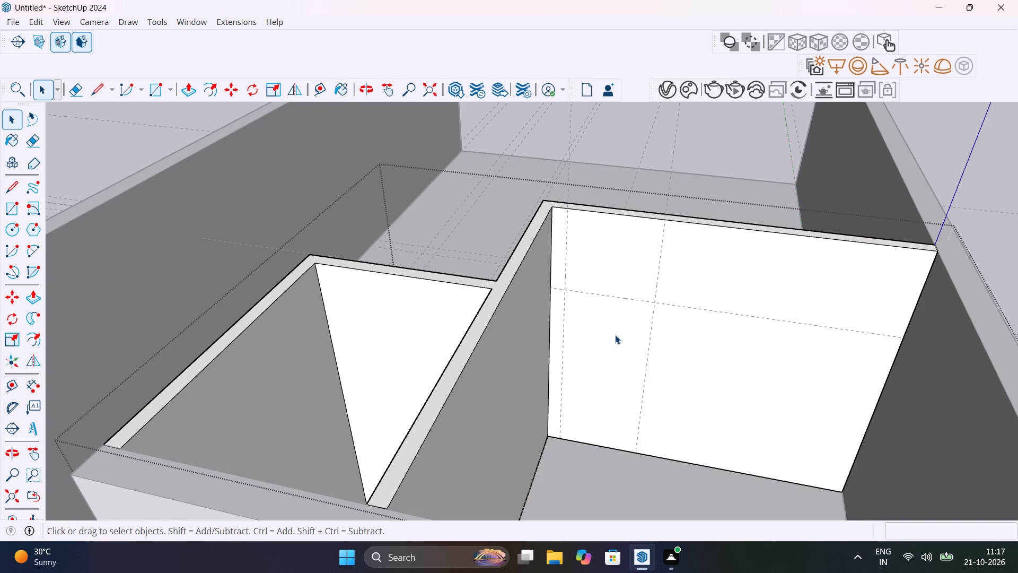
key("r")
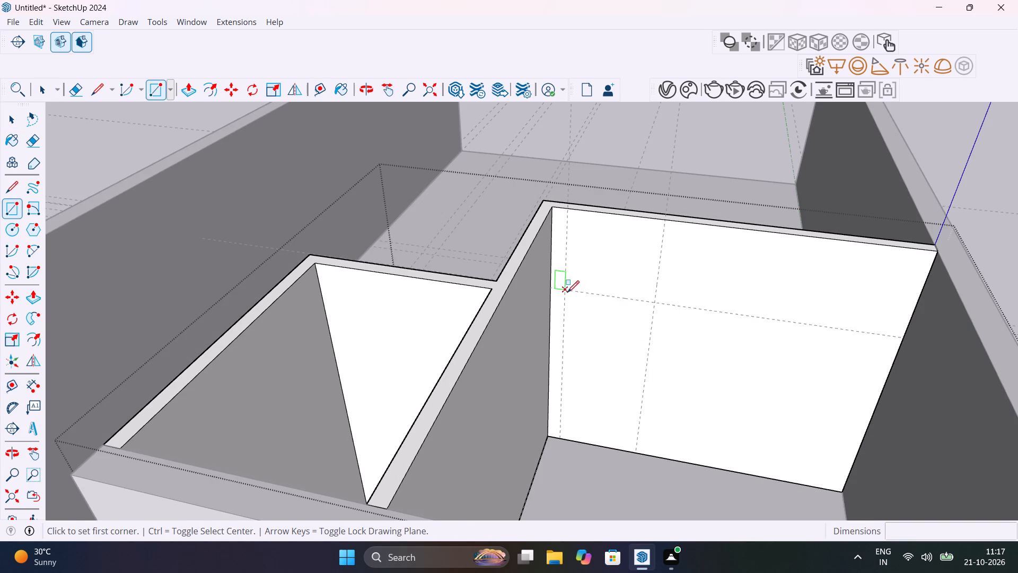
left_click(567, 290)
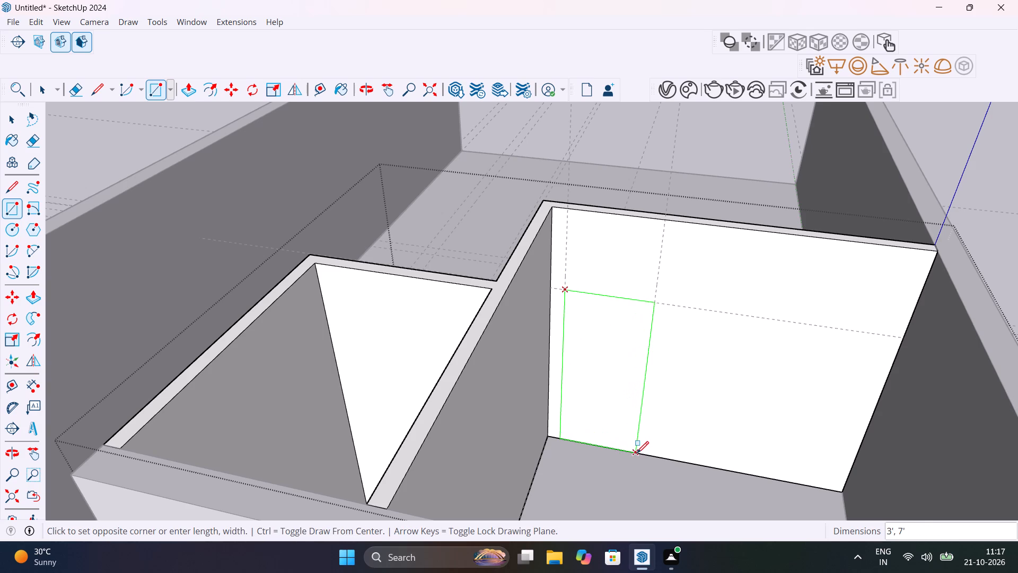
left_click(637, 453)
Push the door rectangle back through the 4 1/2" wall thickness to cut the opening, and leave the group.
key("space")
left_click(627, 405)
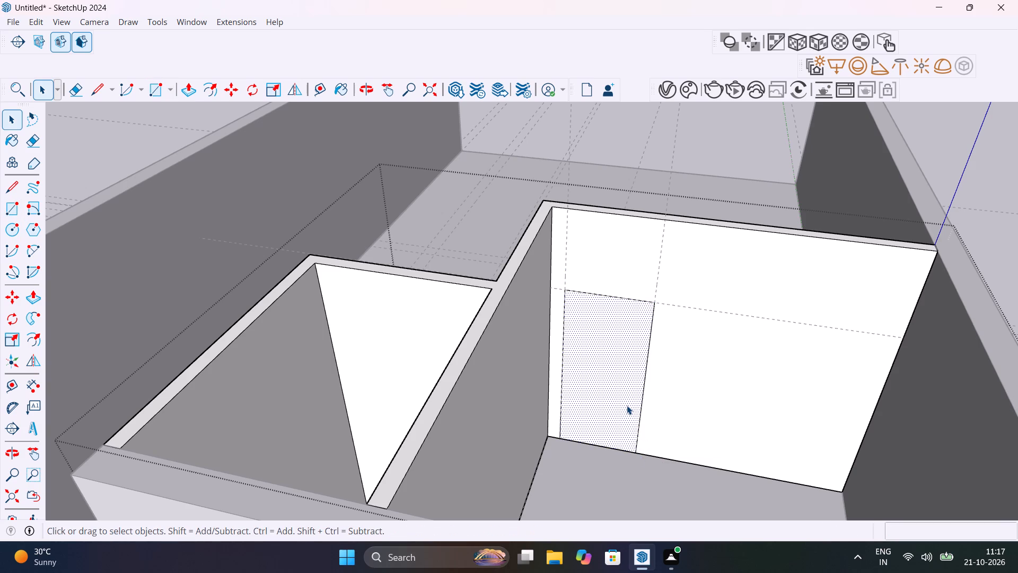
key("p")
left_click(627, 405)
left_click(611, 339)
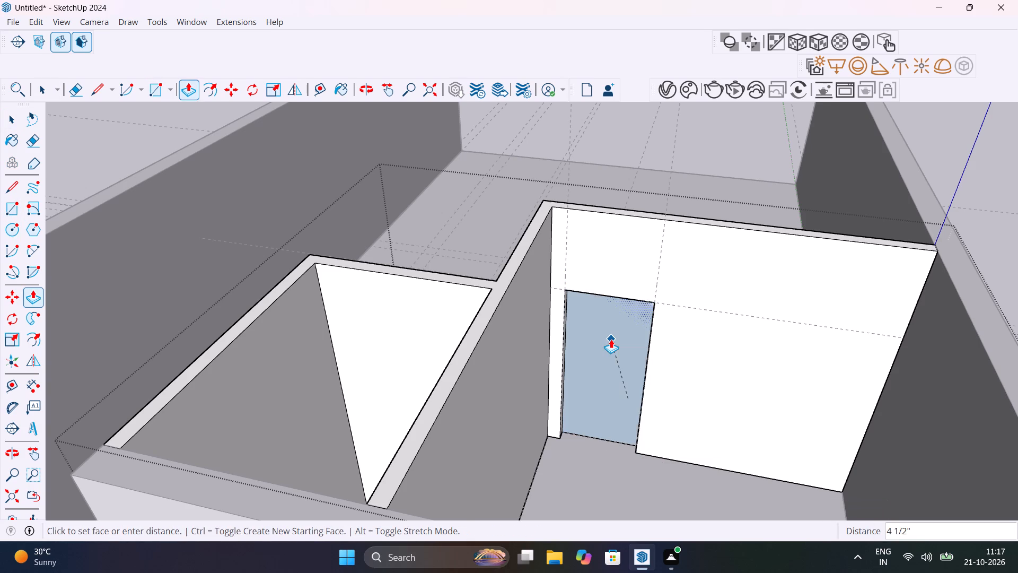
key("space")
scroll(611, 406, "down", 6)
left_click(866, 292)
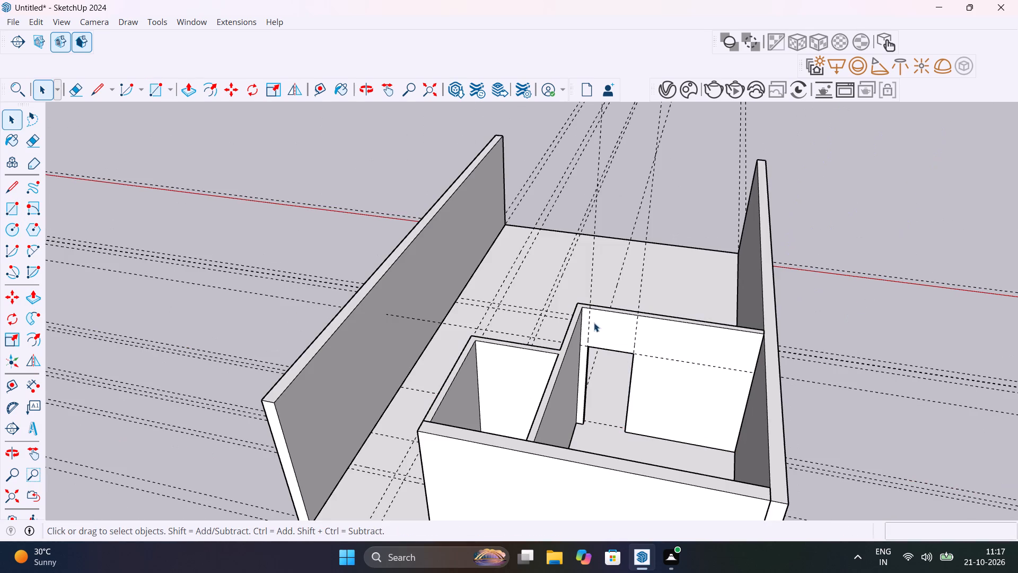
On the small room's crosswise partition, place an upright guide 6" from the corner away from the larger room and another 2' beyond it.
scroll(485, 390, "up", 4)
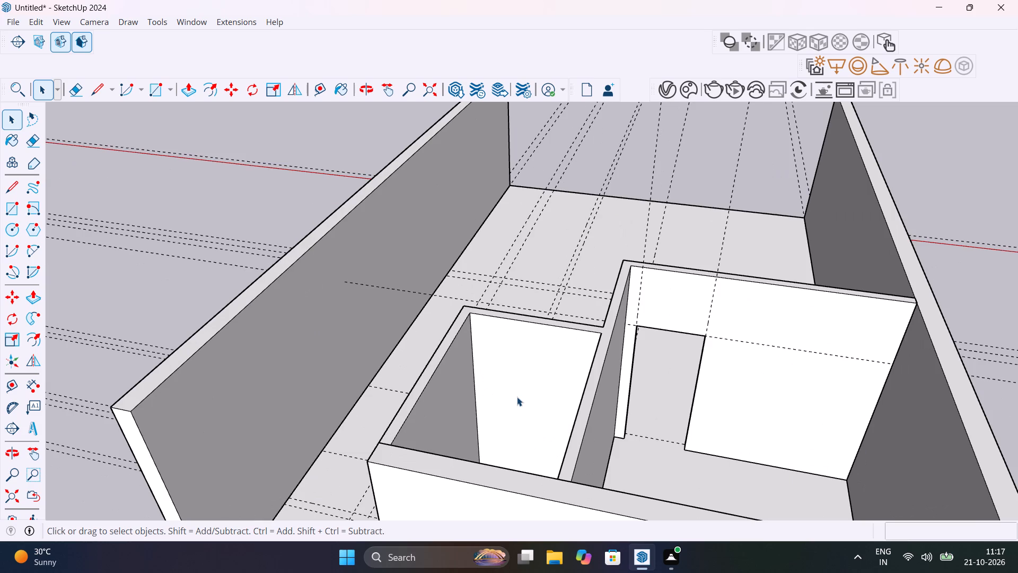
scroll(524, 404, "up", 1)
middle_click_drag(524, 404, 610, 467)
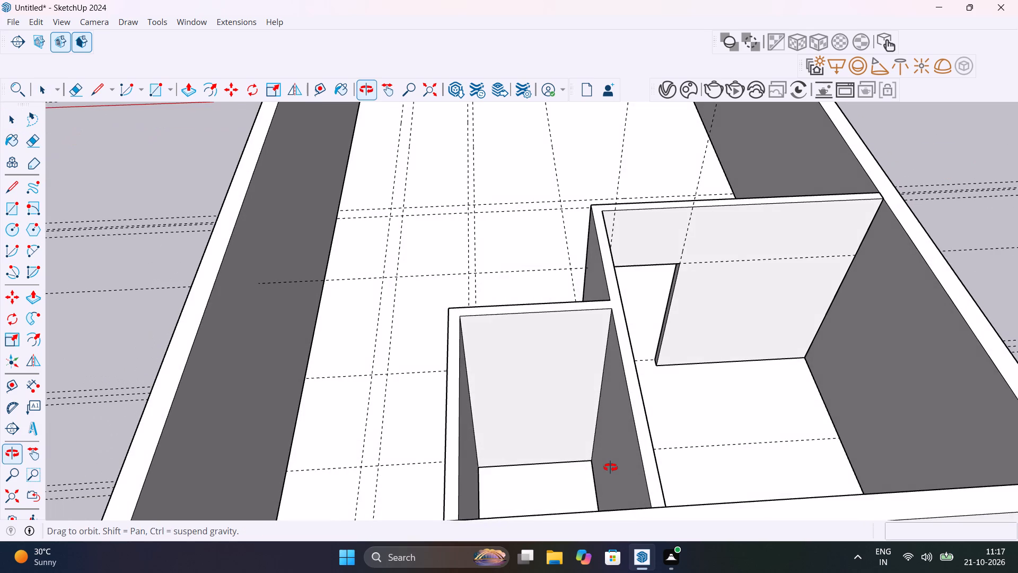
middle_click_drag(610, 467, 0, 424)
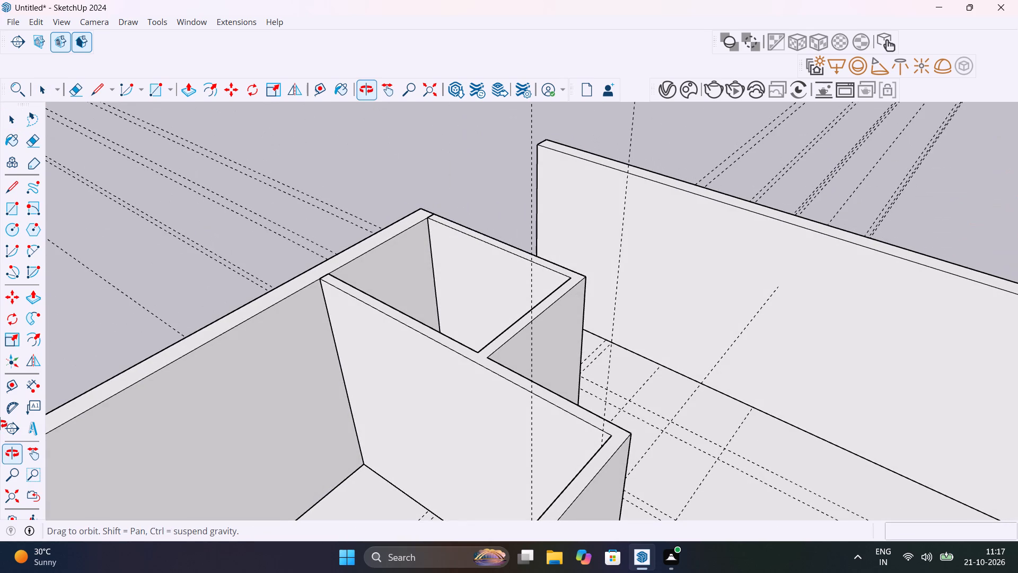
middle_click_drag(0, 424, 585, 442)
scroll(475, 425, "up", 5)
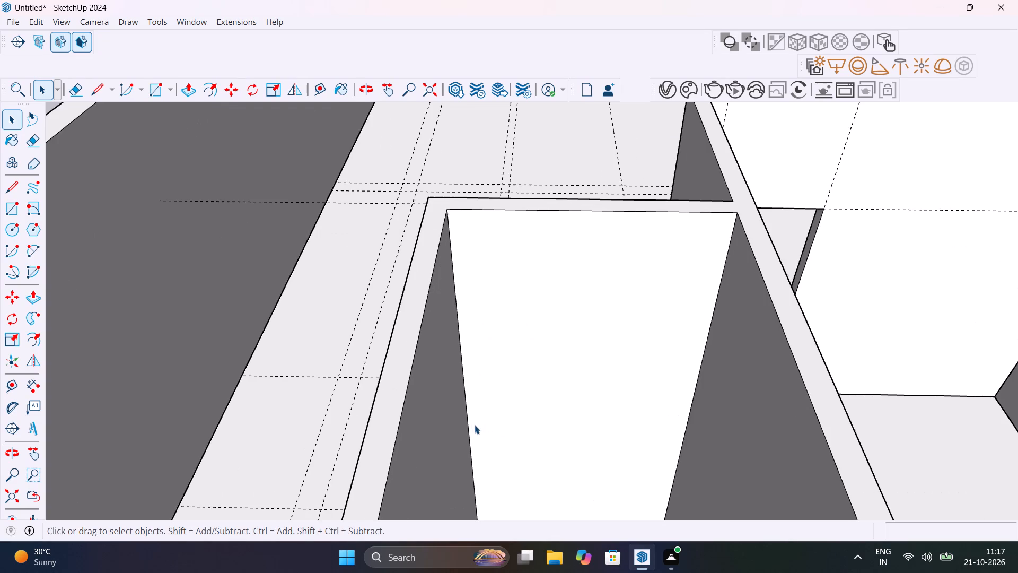
key("t")
left_click(468, 410)
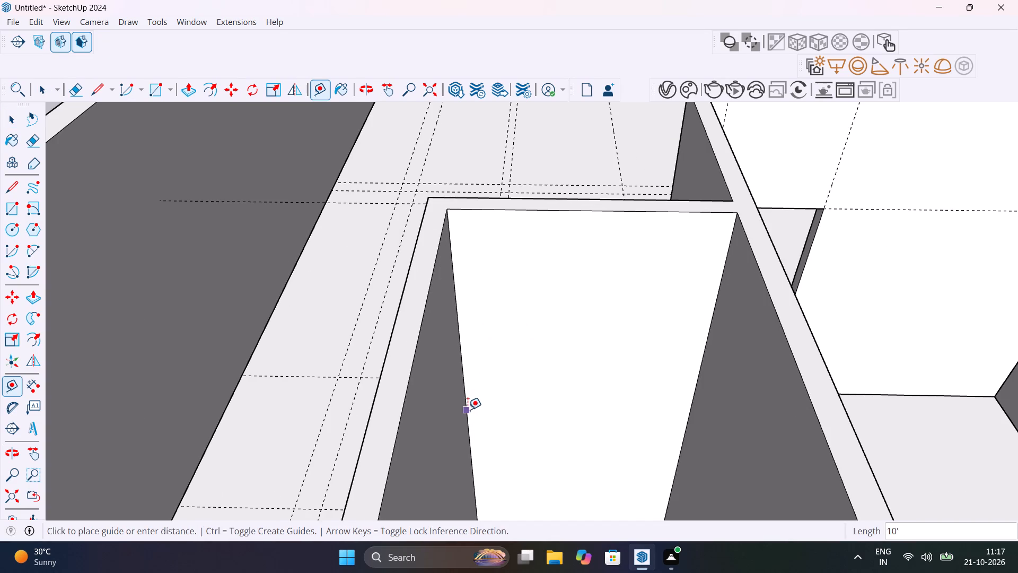
type("6\"")
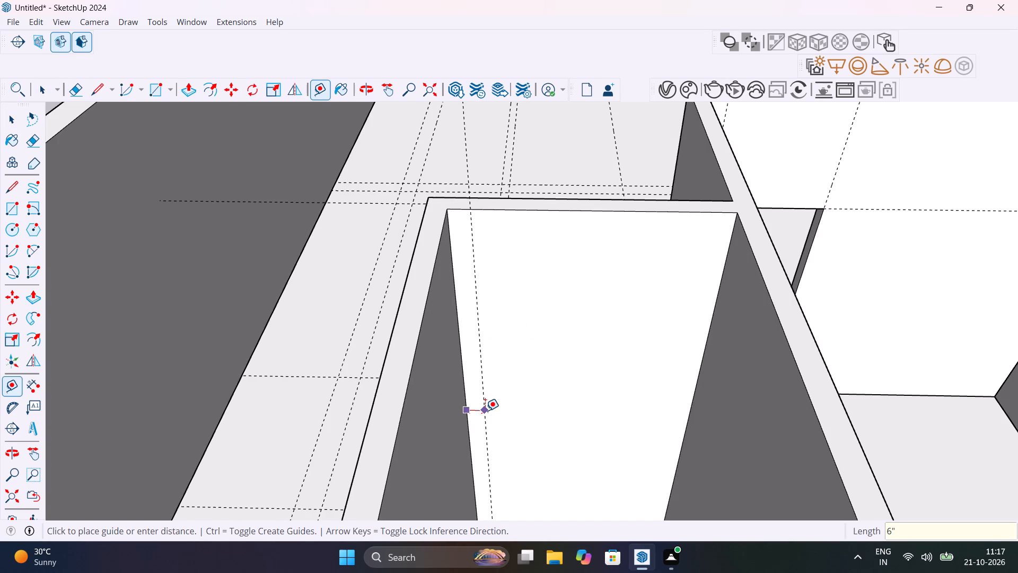
key("Return")
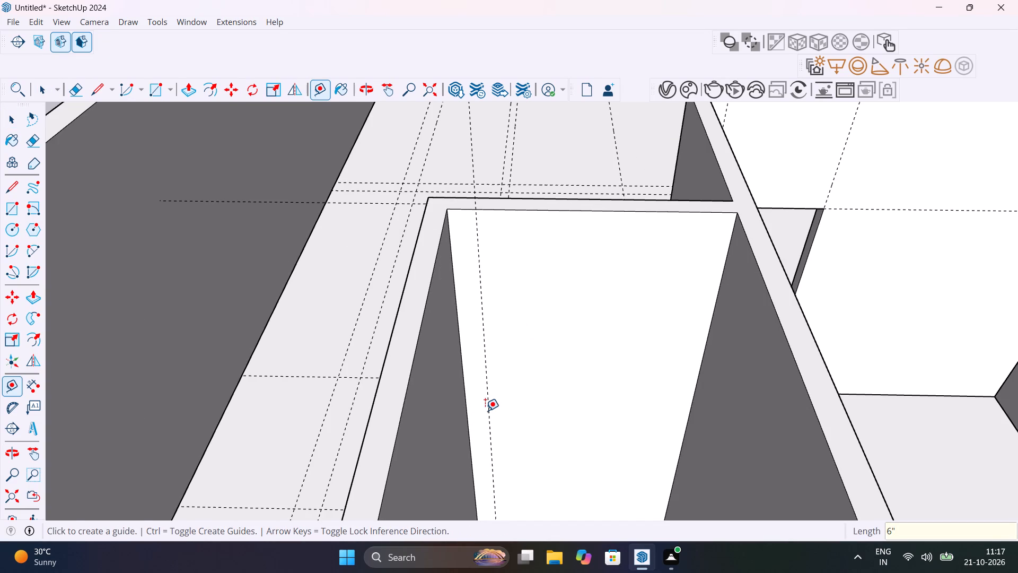
left_click(487, 404)
type("2'")
key("Return")
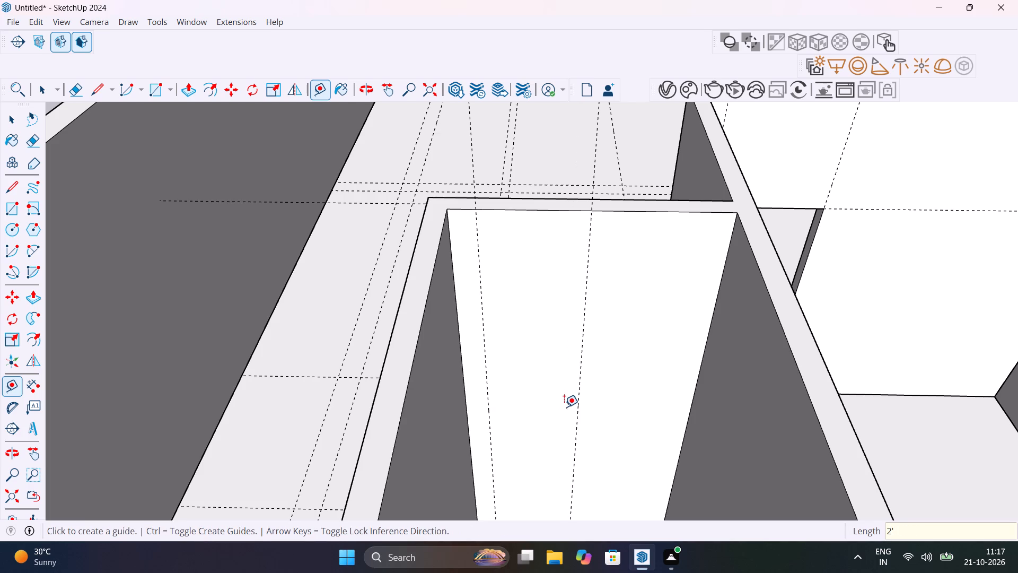
Change the spacing of the small room's second upright guide to 2'6".
scroll(564, 407, "down", 14)
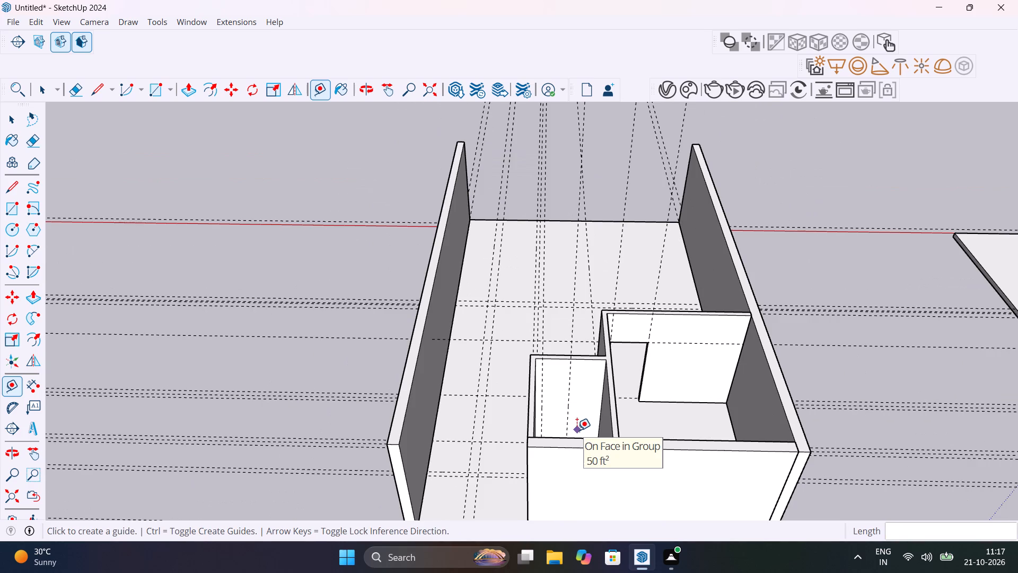
middle_click_drag(593, 390, 583, 345, "shift")
scroll(571, 336, "up", 10)
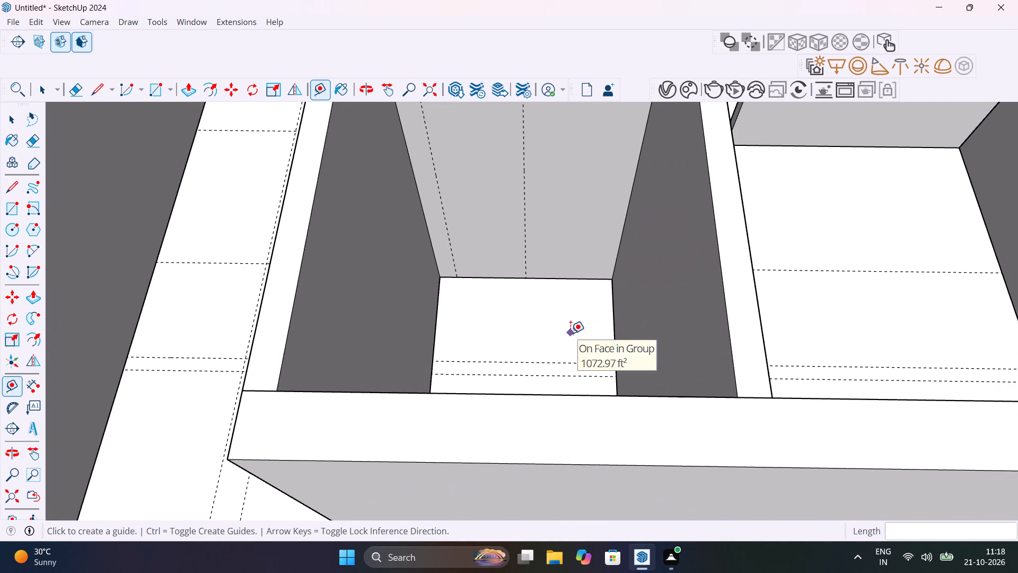
type("2'6\"")
key("Return")
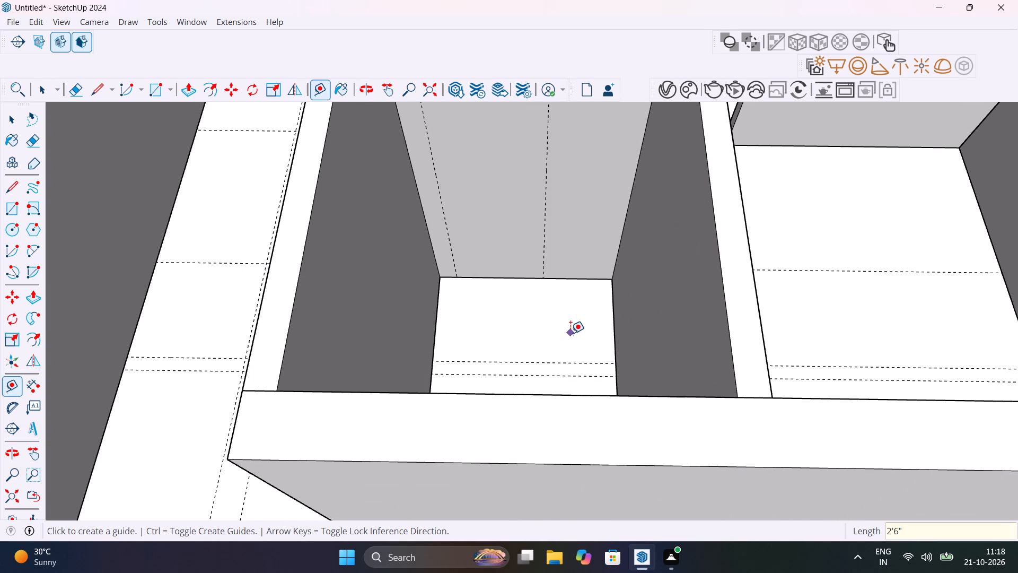
key("space")
Place a horizontal guide 7' above the floor on the small room's crosswise partition.
scroll(554, 305, "down", 6)
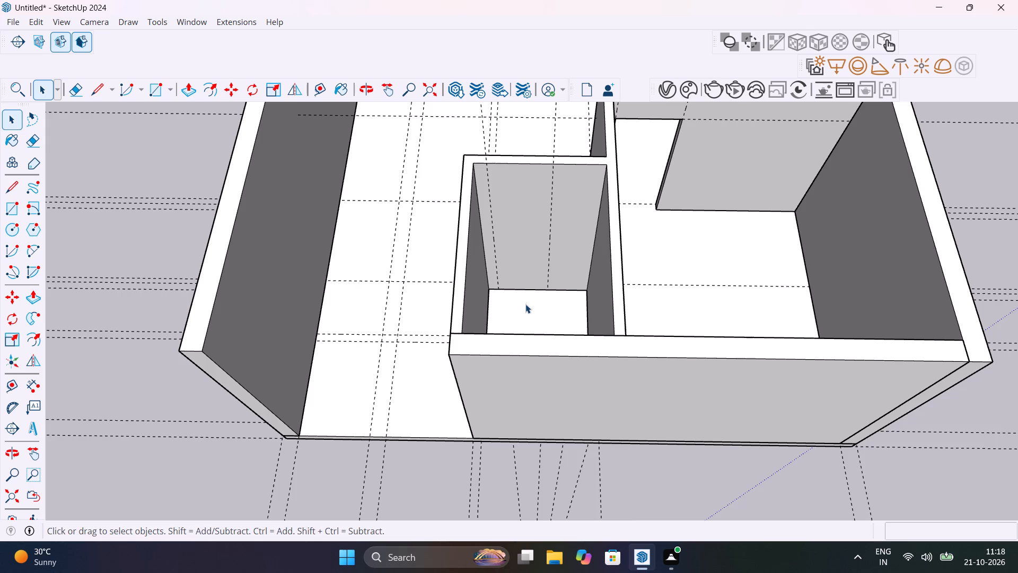
middle_click_drag(525, 304, 546, 393, "shift")
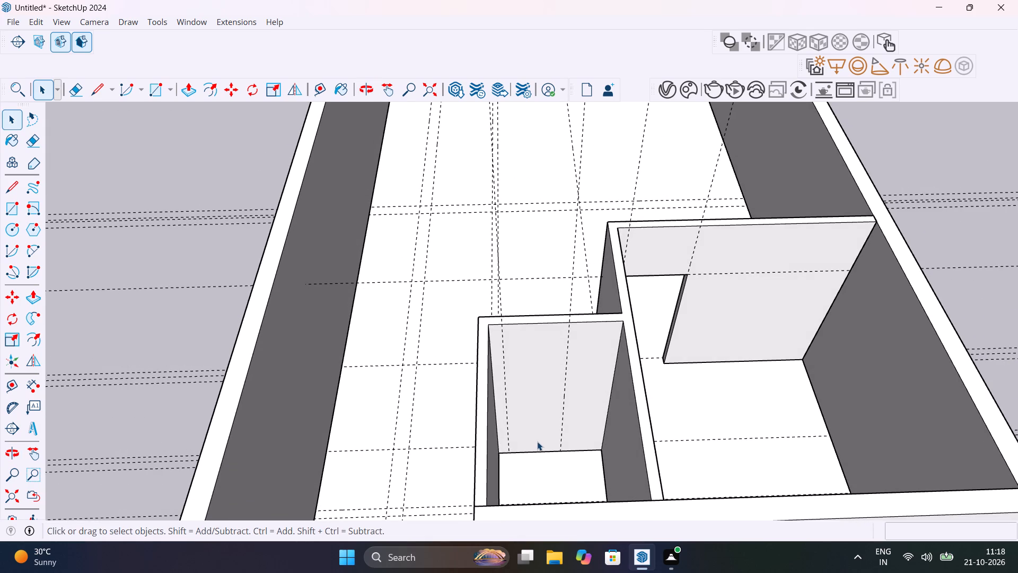
key("t")
left_click(537, 450)
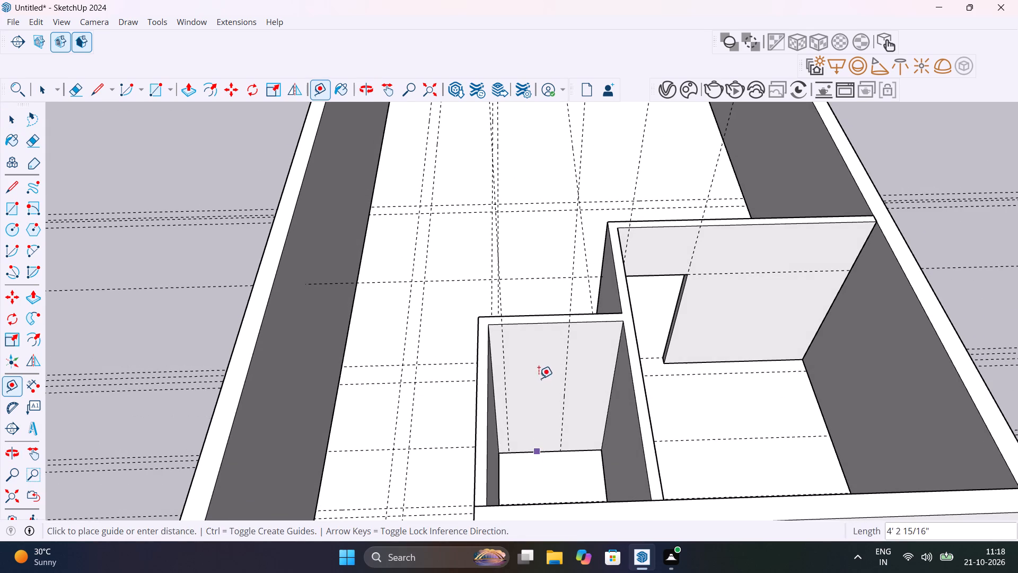
type("7'")
key("Return")
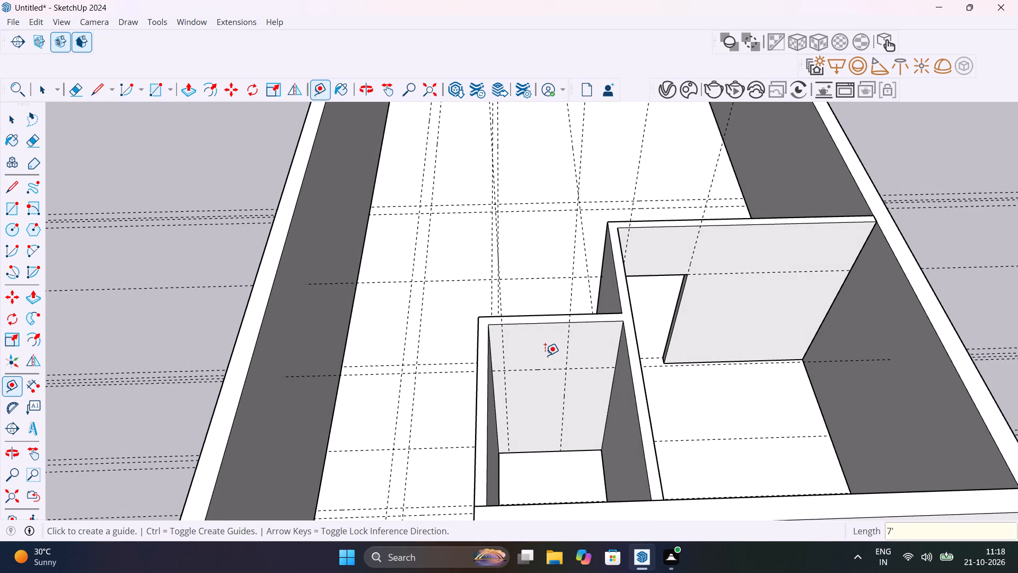
Open the partition group and draw a 2'6" by 7' door rectangle between the guides on the small room's crosswise partition.
key("space")
left_click(594, 354)
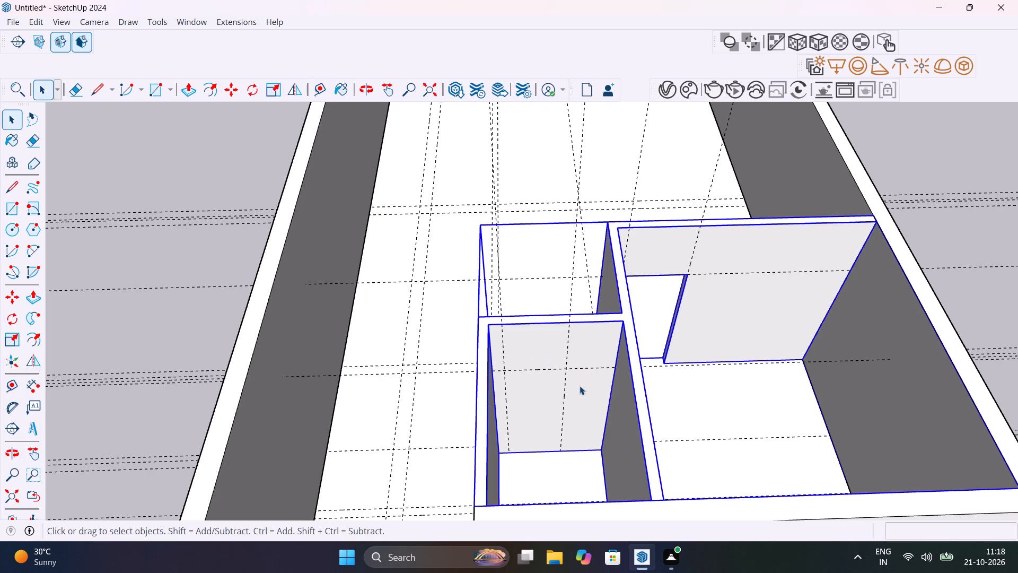
double_click(580, 387)
key("r")
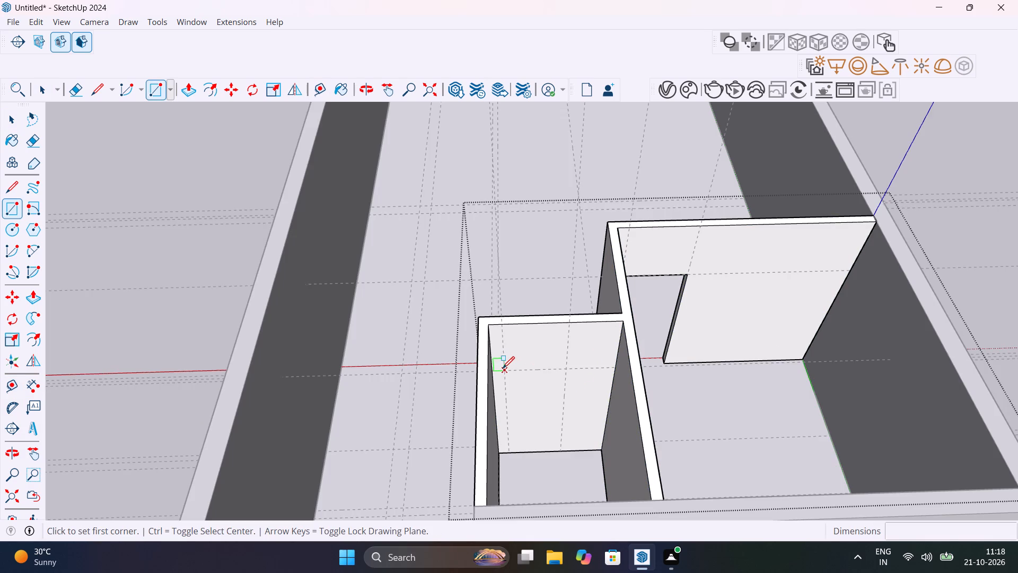
left_click(505, 369)
left_click(561, 452)
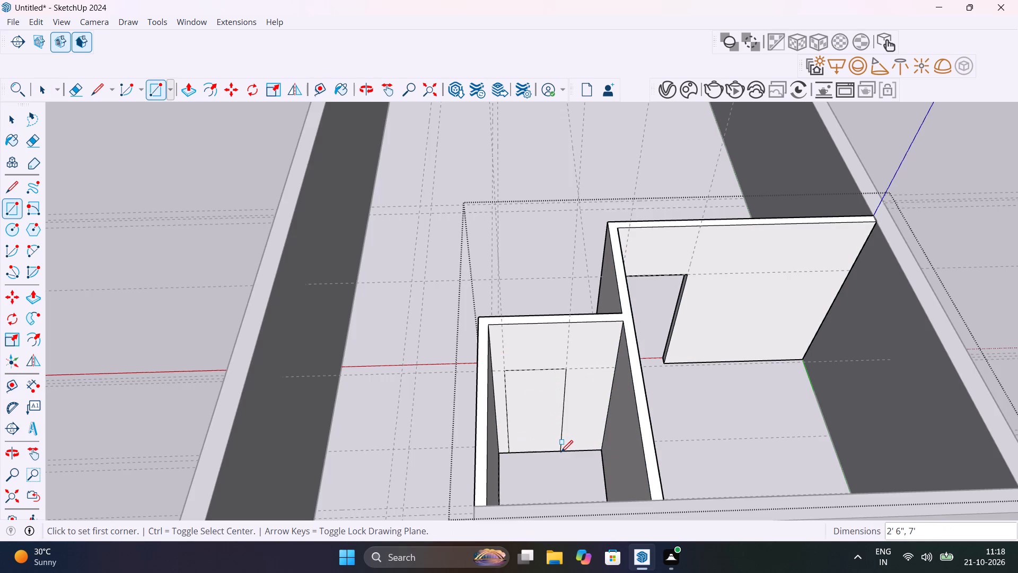
Push the small room's door rectangle 4 1/2" through the partition to cut the opening, and leave the group.
key("p")
left_click(535, 424)
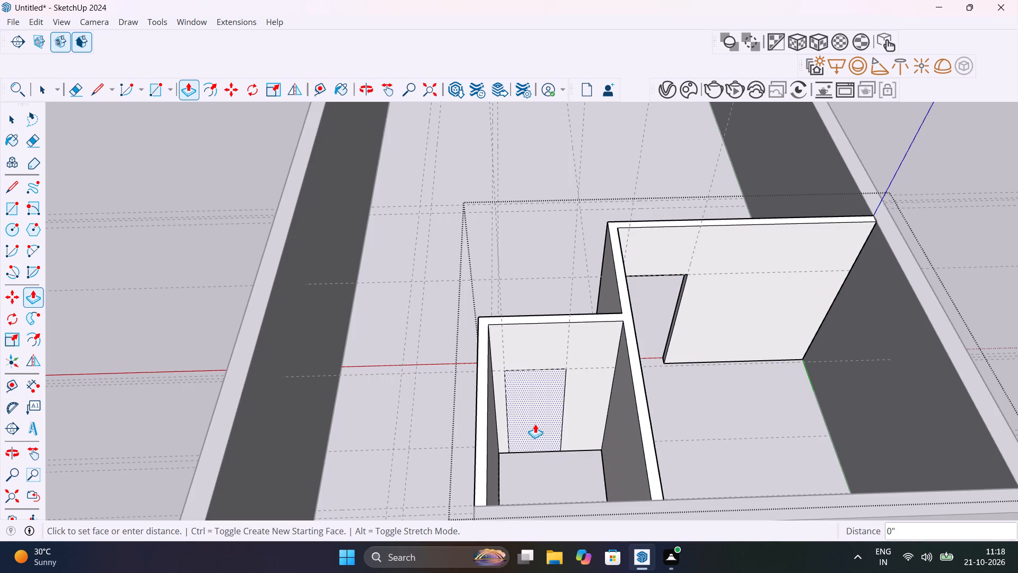
left_click(532, 409)
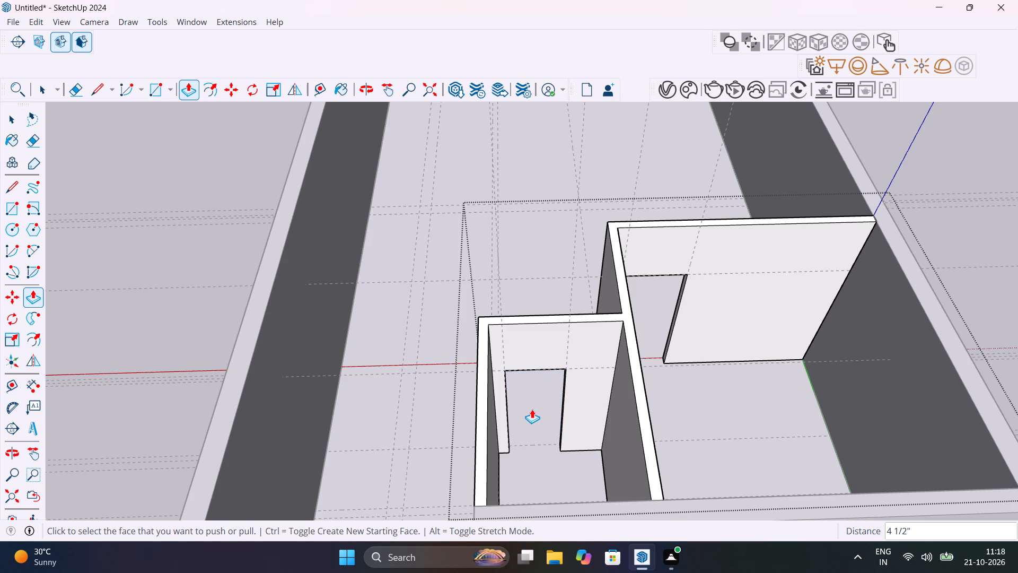
key("space")
scroll(532, 409, "down", 8)
left_click(801, 261)
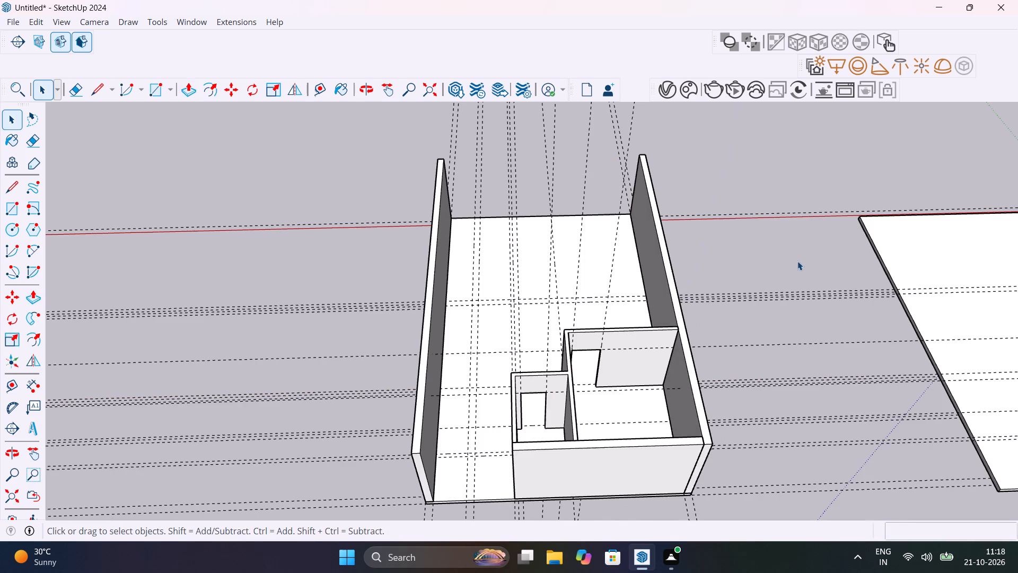
Check the distance from the larger room's outer-wall corner to its door opening with the Dimension tool, without placing a dimension.
middle_click_drag(586, 418, 1017, 422)
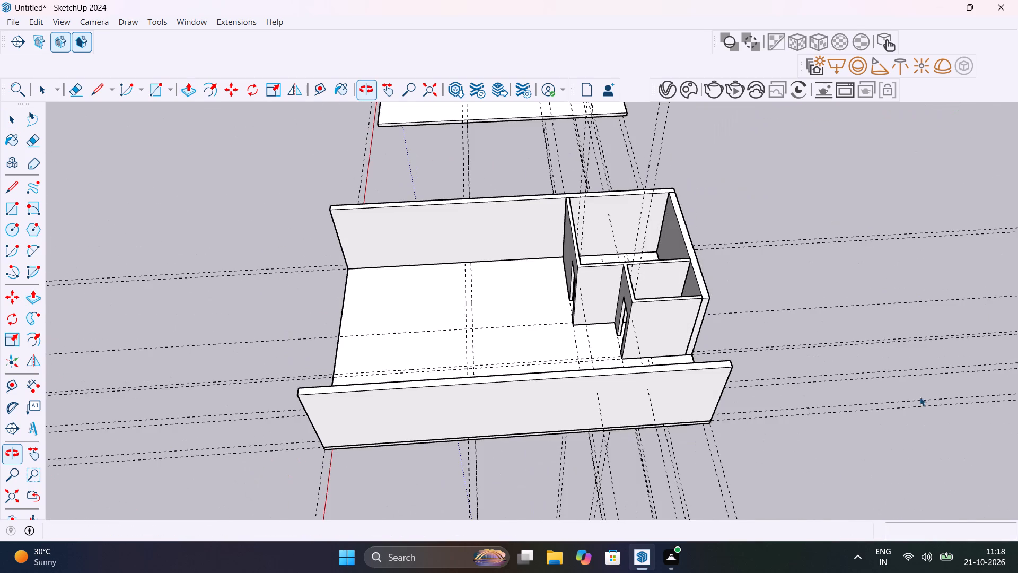
scroll(556, 332, "up", 6)
middle_click_drag(451, 315, 647, 367)
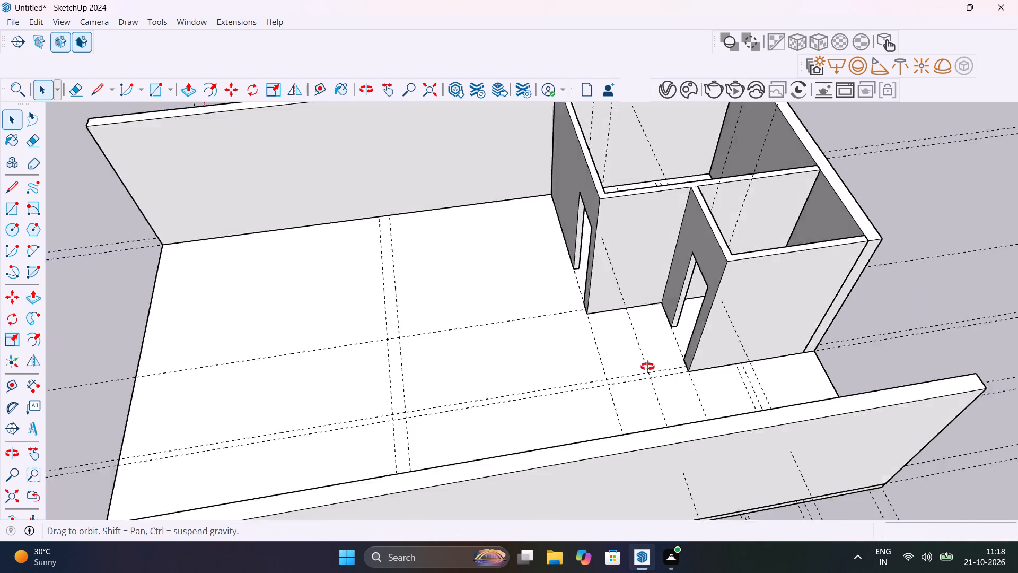
middle_click_drag(647, 367, 791, 333)
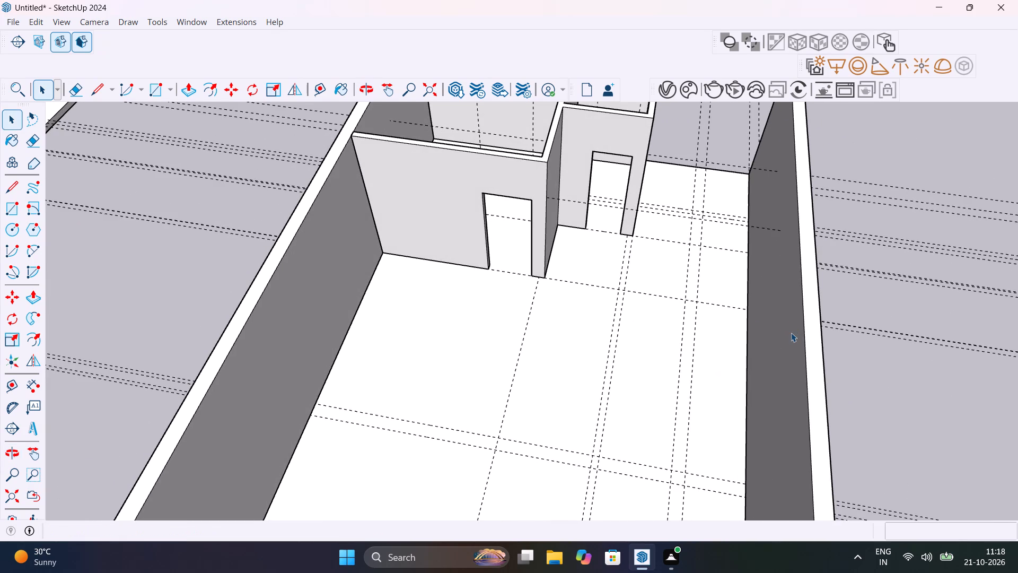
middle_click_drag(505, 319, 621, 389, "shift")
scroll(621, 389, "up", 1)
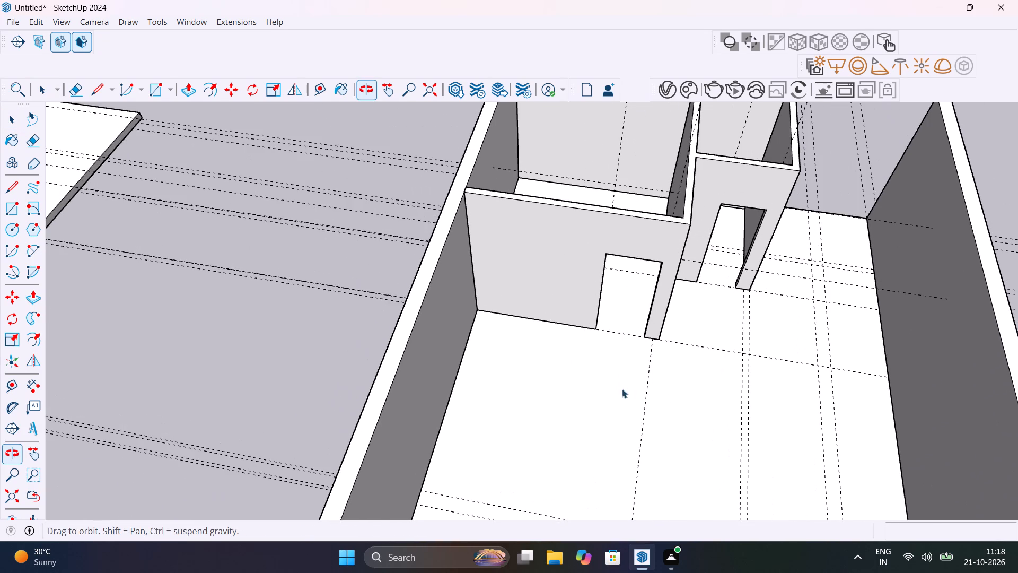
left_click(24, 382)
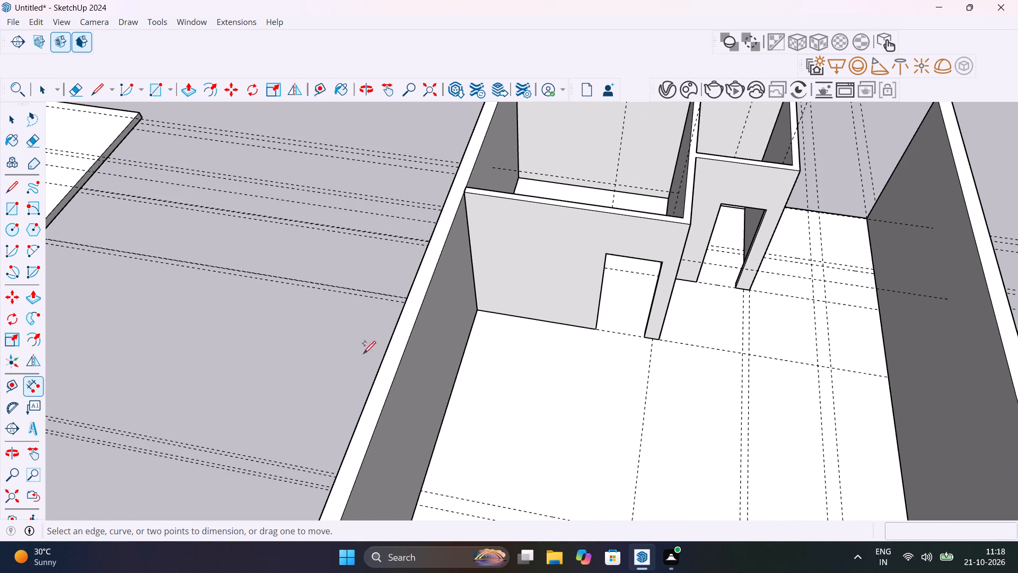
left_click(477, 312)
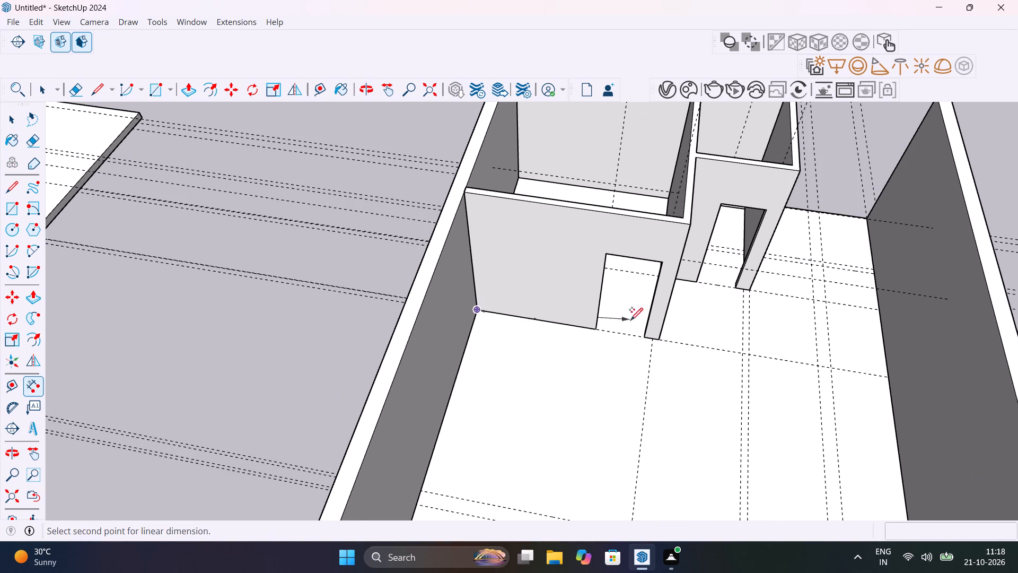
key("Escape")
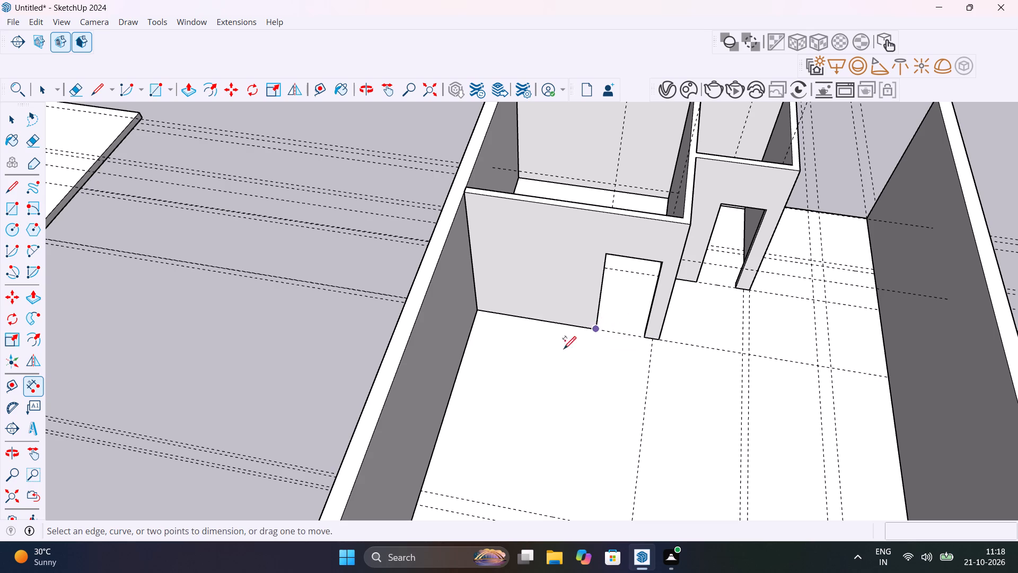
key("space")
Erase the four upright guides that located the two door openings.
scroll(533, 361, "down", 9)
middle_click_drag(554, 428, 556, 396, "shift")
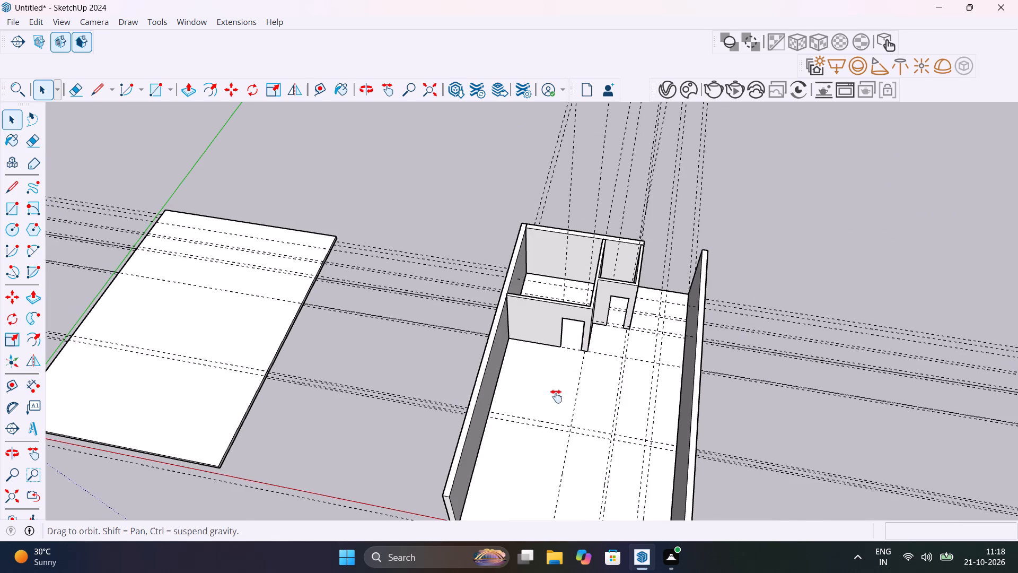
middle_click_drag(556, 396, 592, 309, "shift")
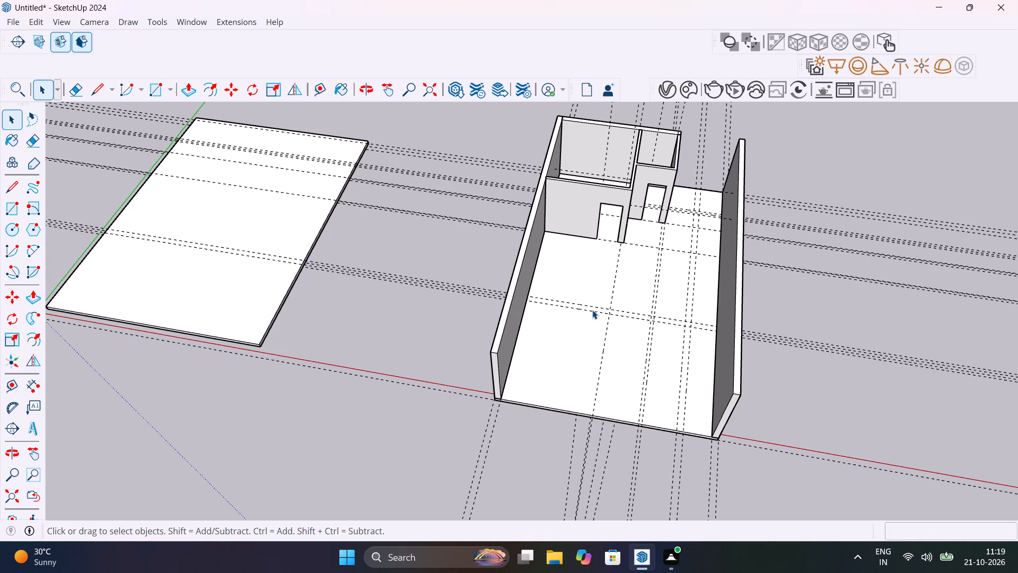
middle_click_drag(657, 388, 515, 435, "shift")
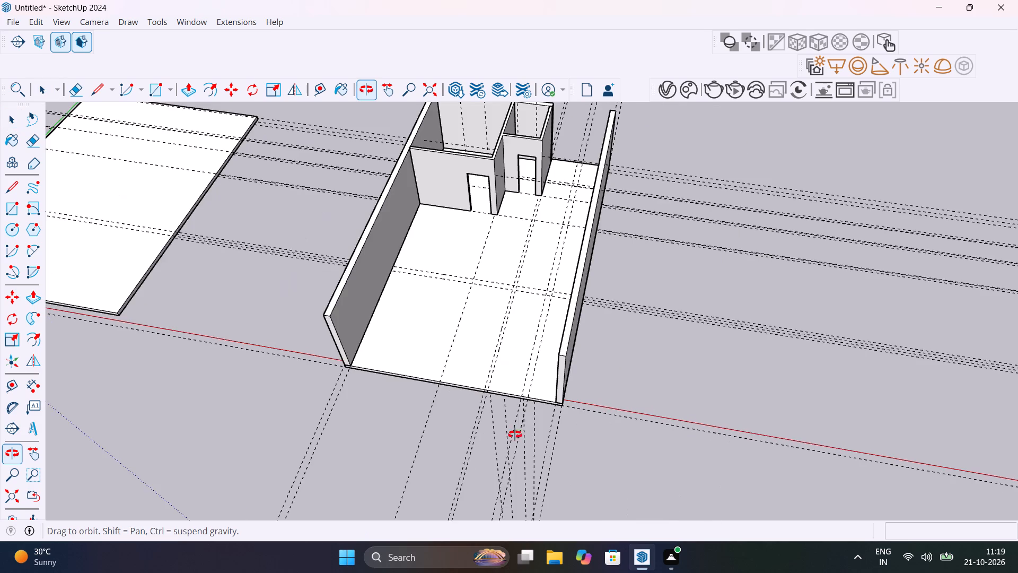
middle_click_drag(515, 435, 520, 483, "shift")
middle_click_drag(556, 251, 611, 411, "shift")
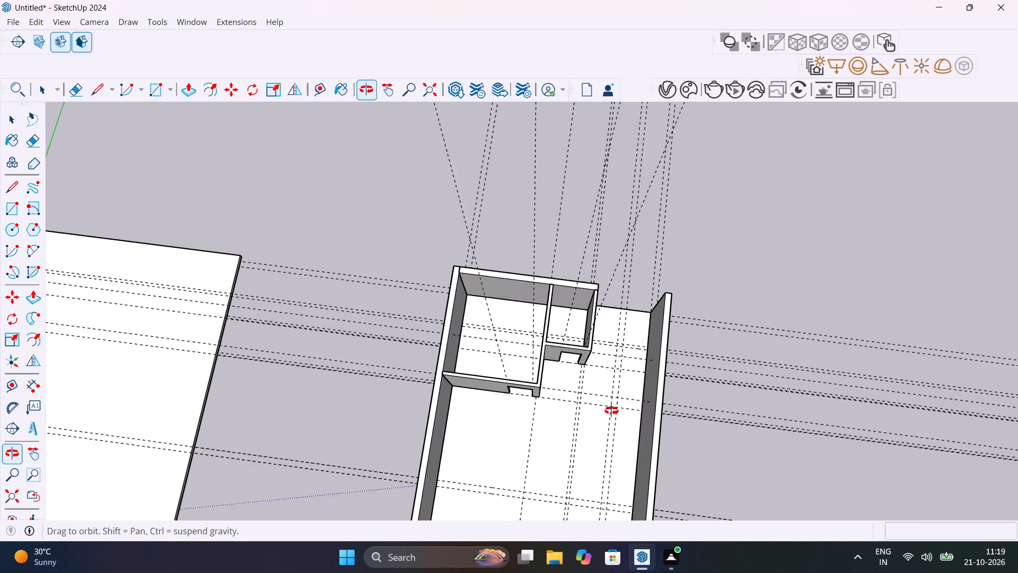
middle_click_drag(611, 411, 640, 292, "shift")
scroll(640, 292, "up", 1)
middle_click_drag(591, 340, 581, 240)
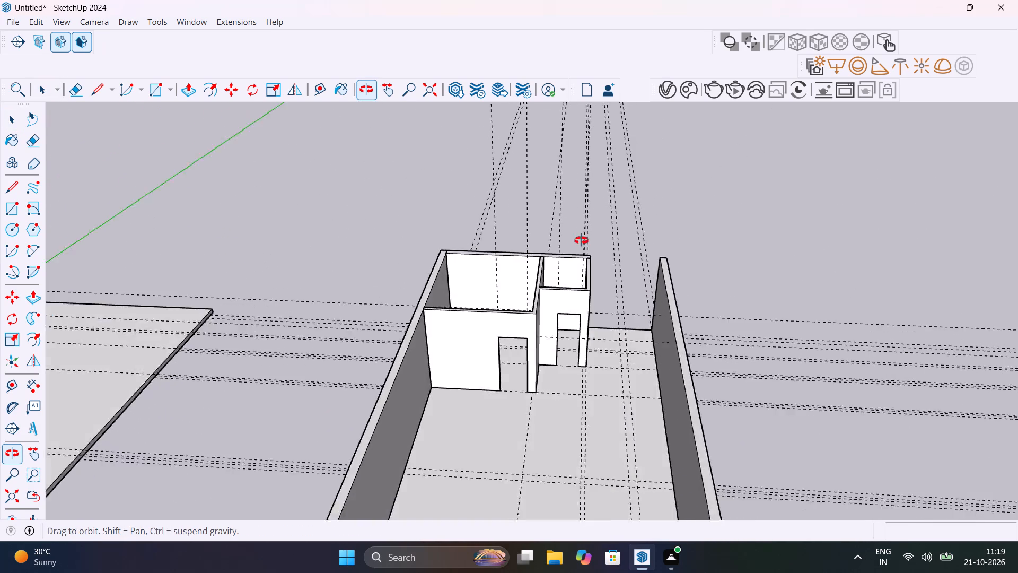
middle_click_drag(581, 240, 641, 283)
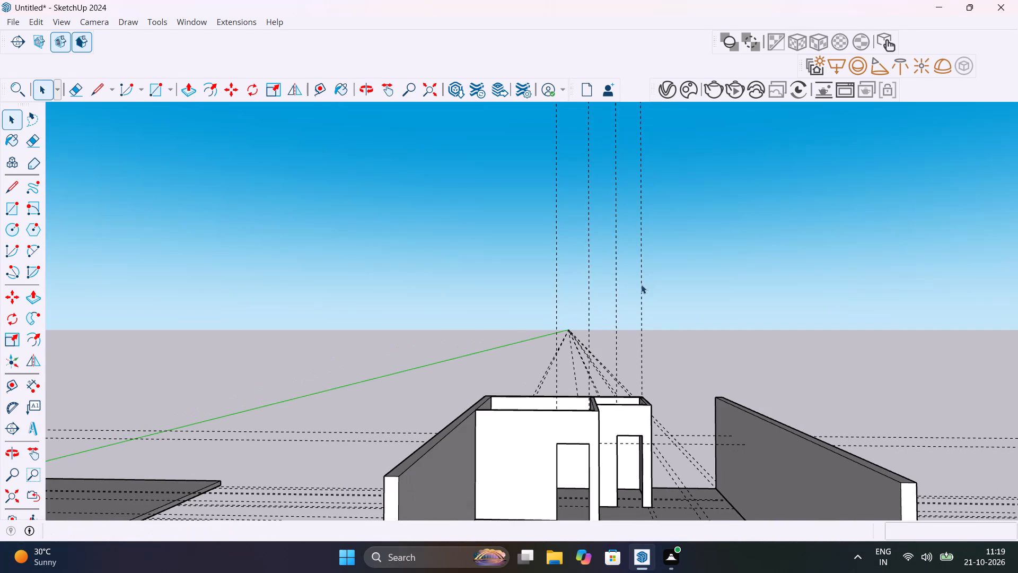
key("e")
left_click_drag(690, 184, 505, 183)
left_click_drag(583, 183, 694, 195)
key("space")
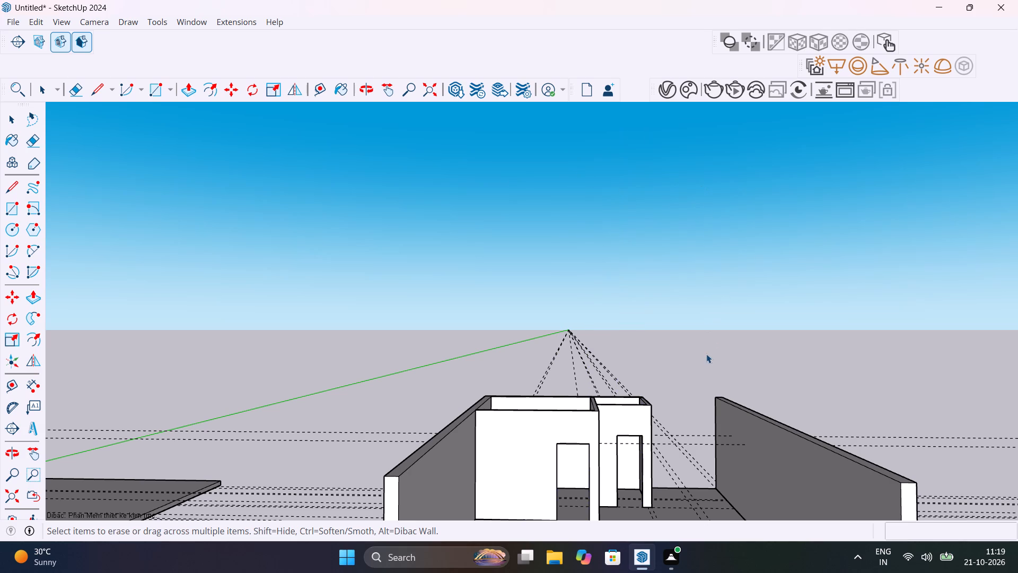
Erase the floor guides along the bases of both crosswise partitions and the two 7' door-height guides.
middle_click_drag(718, 343, 432, 450)
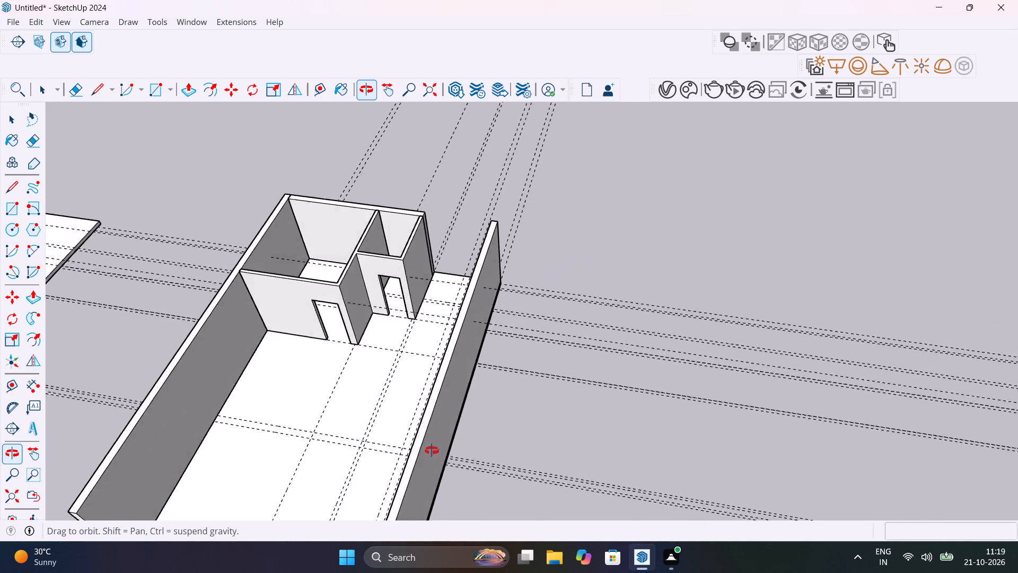
middle_click_drag(432, 450, 675, 548)
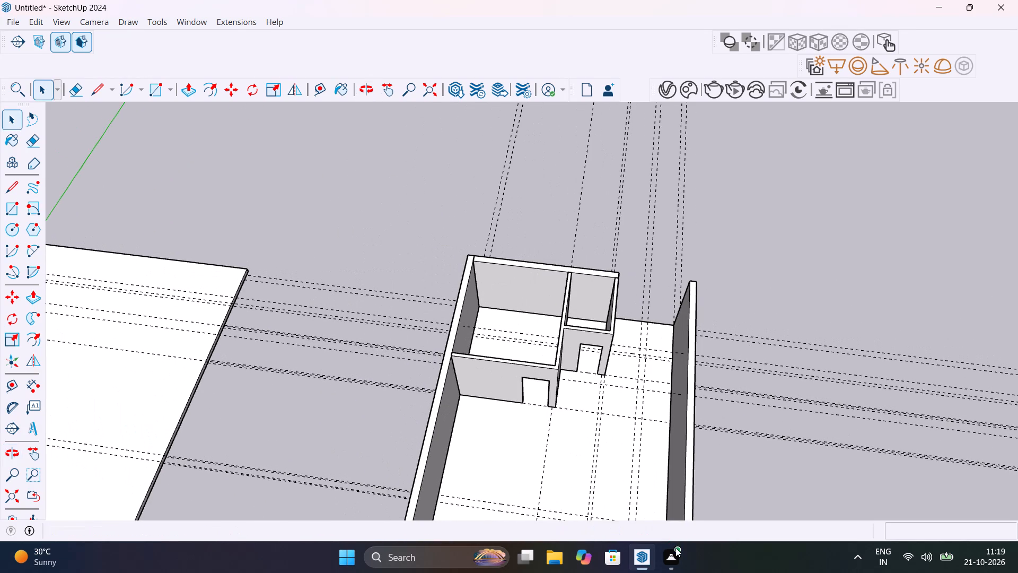
scroll(599, 440, "up", 12)
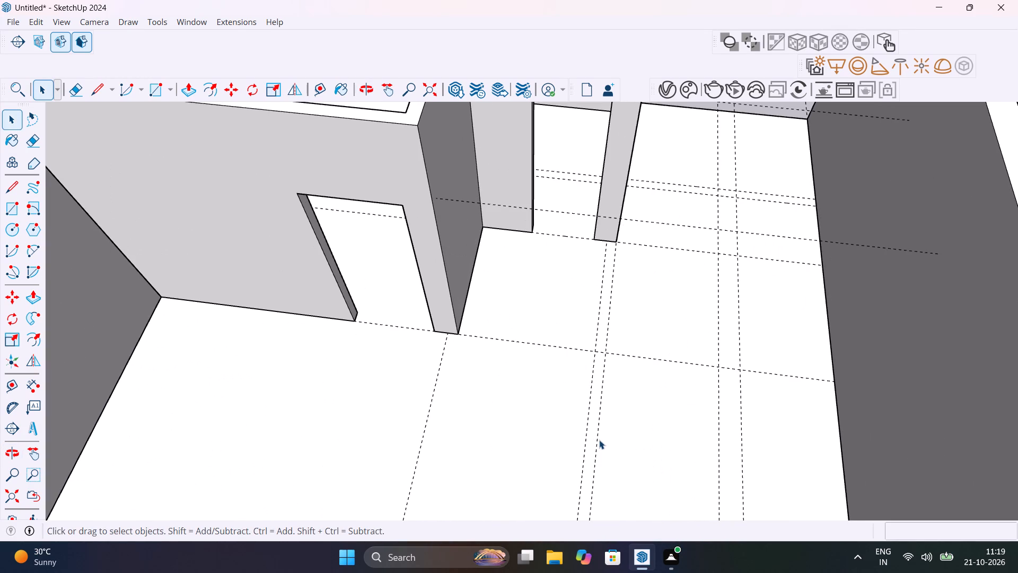
key("e")
left_click_drag(552, 315, 545, 355)
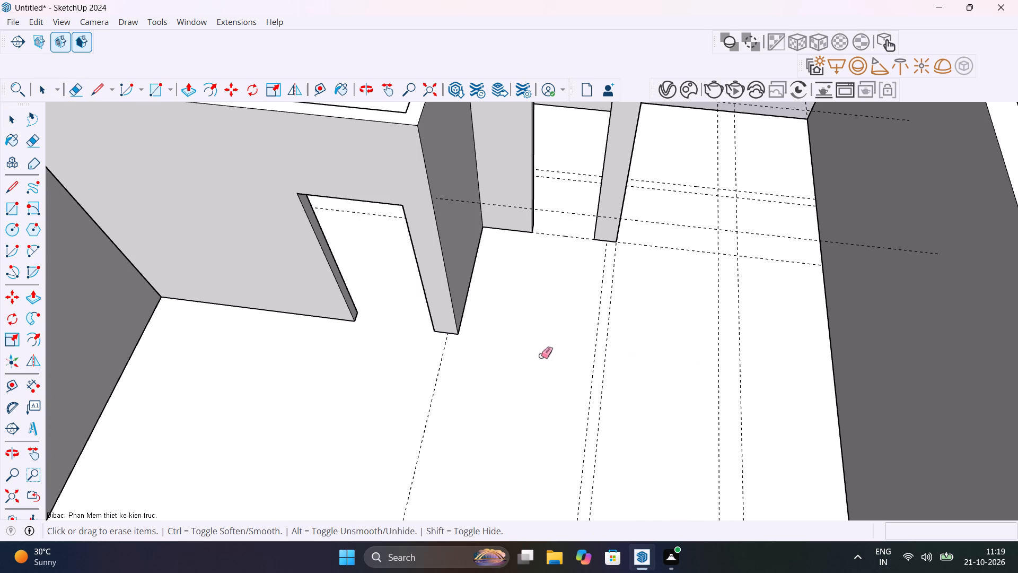
left_click(561, 212)
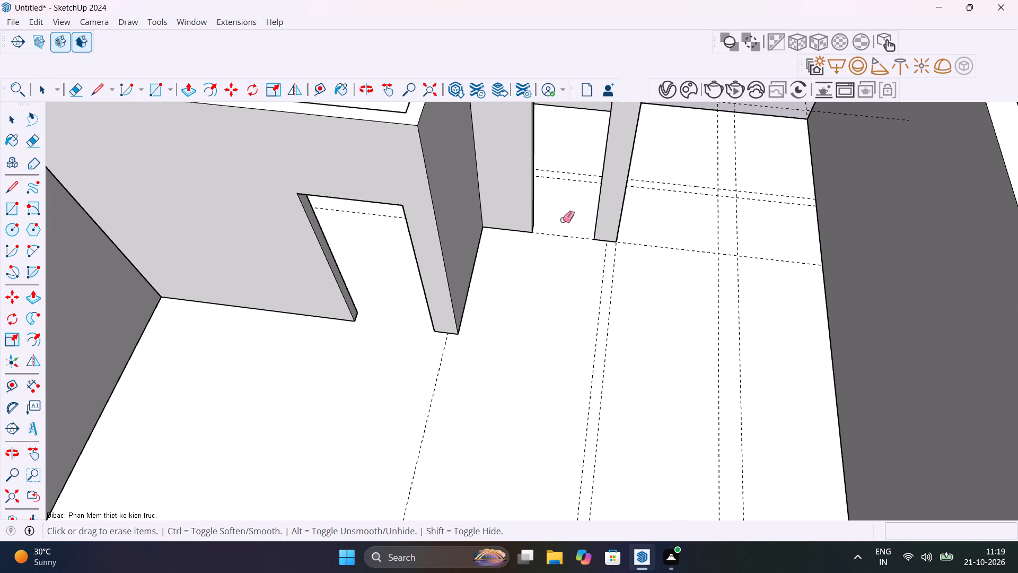
left_click_drag(563, 220, 565, 244)
scroll(661, 314, "down", 6)
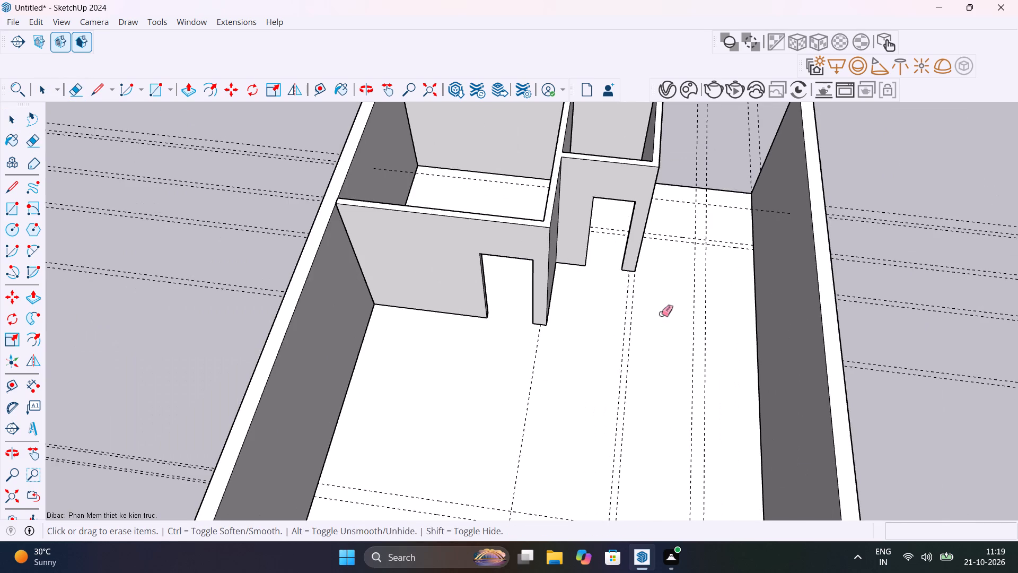
middle_click_drag(661, 314, 611, 490, "shift")
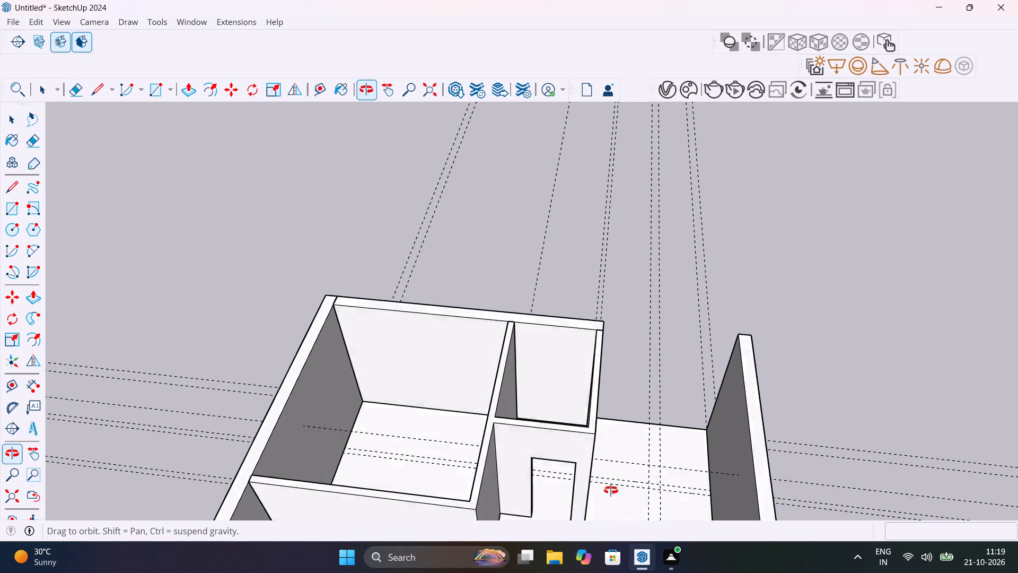
middle_click_drag(611, 490, 629, 401, "shift")
left_click(638, 390)
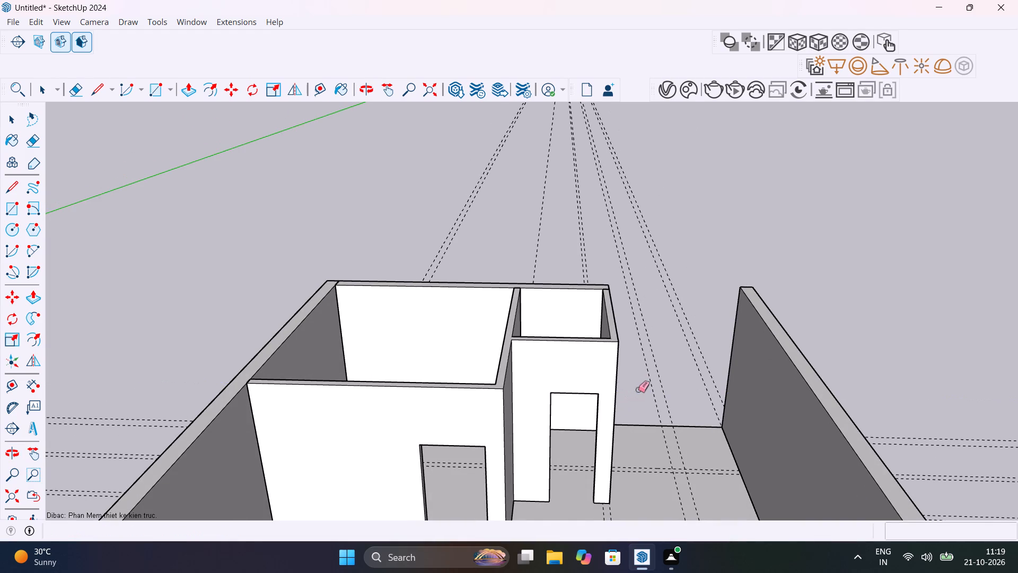
Check the distance along the opposite outer wall from the slab's end corner to the nearest crosswise guide, without placing a dimension.
scroll(639, 494, "down", 6)
middle_click_drag(639, 506, 607, 374, "shift")
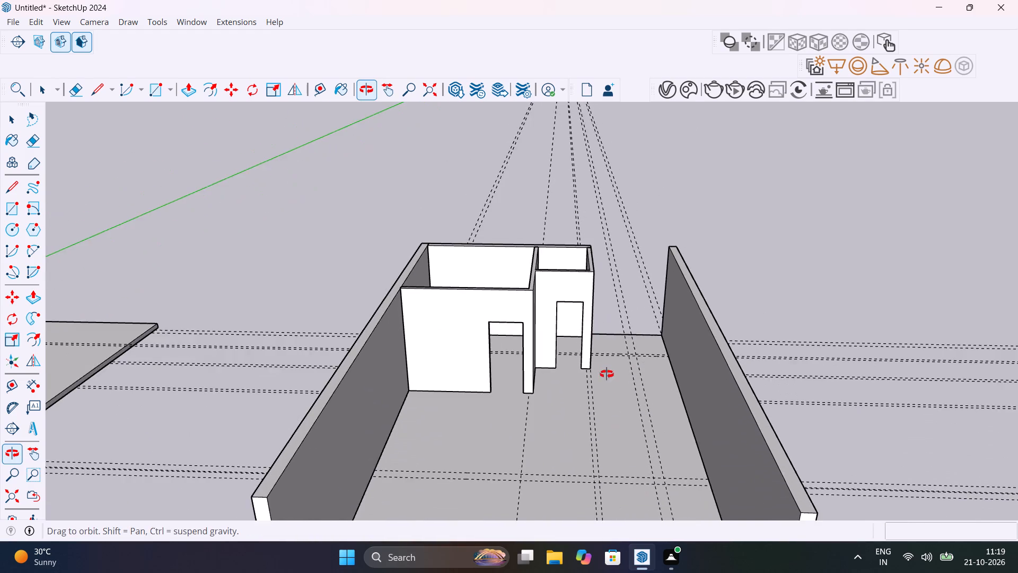
middle_click_drag(607, 374, 613, 547, "shift")
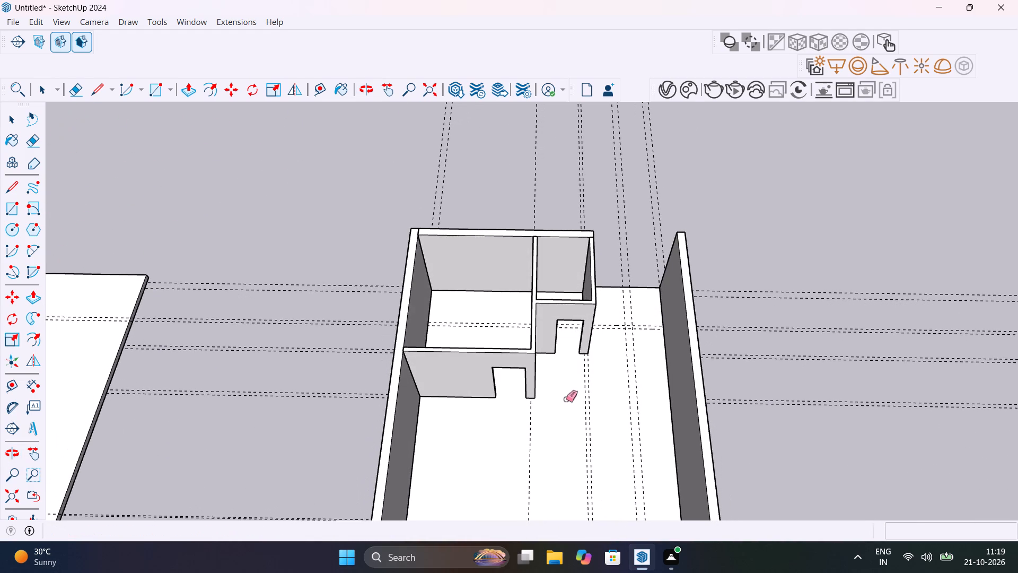
scroll(660, 312, "up", 10)
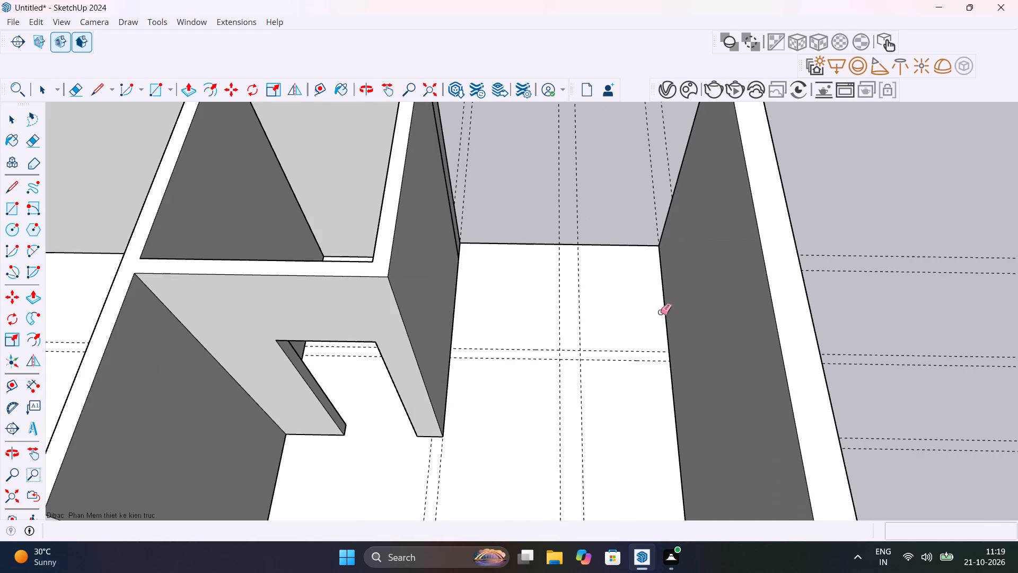
key("space")
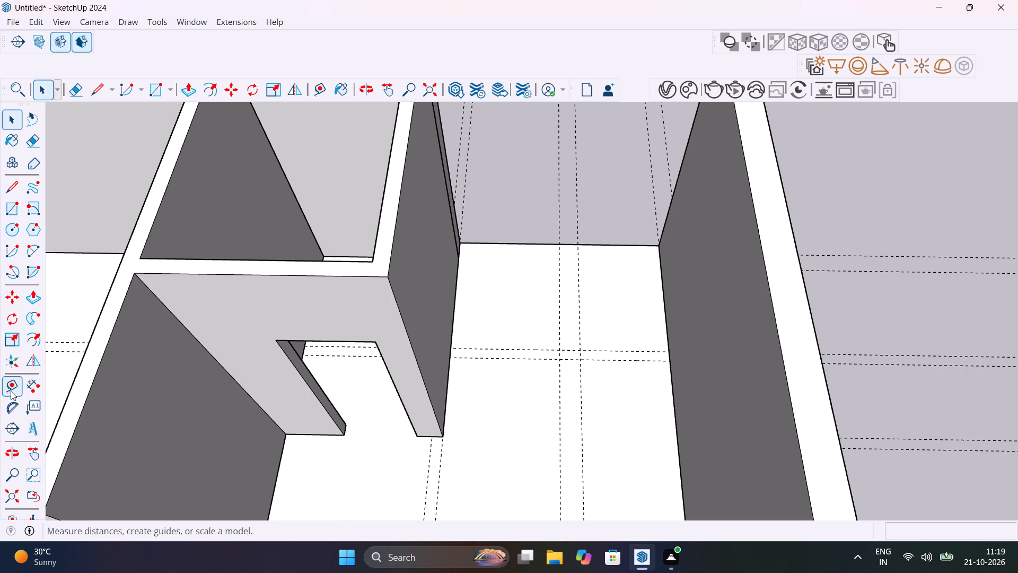
left_click(32, 384)
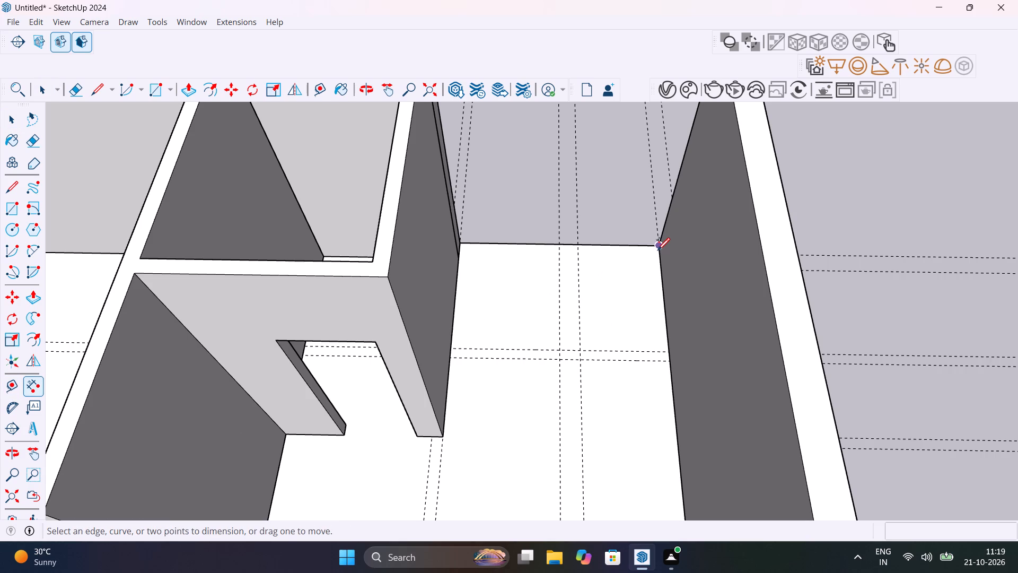
left_click(657, 249)
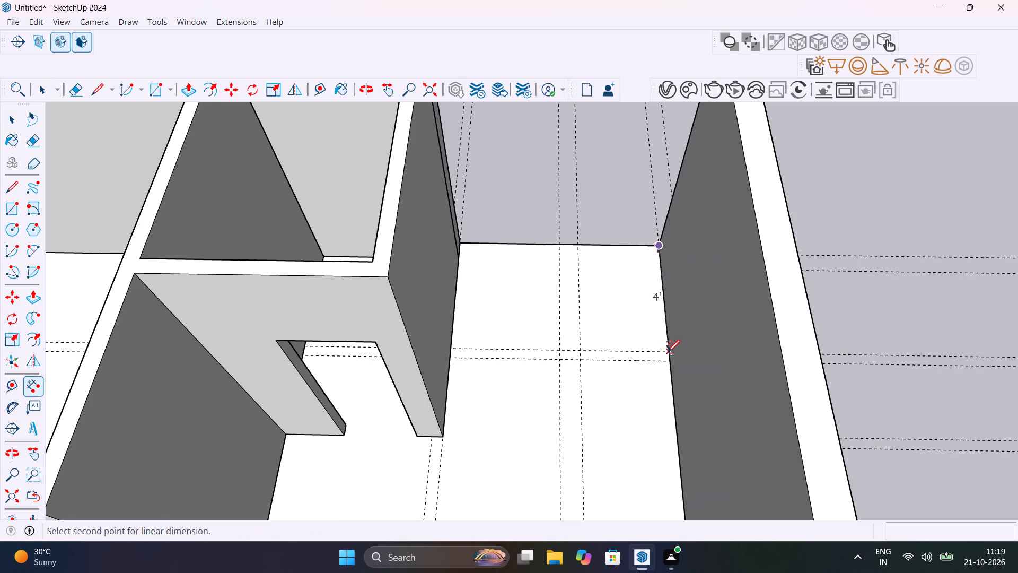
key("Escape")
key("space")
scroll(617, 350, "down", 2)
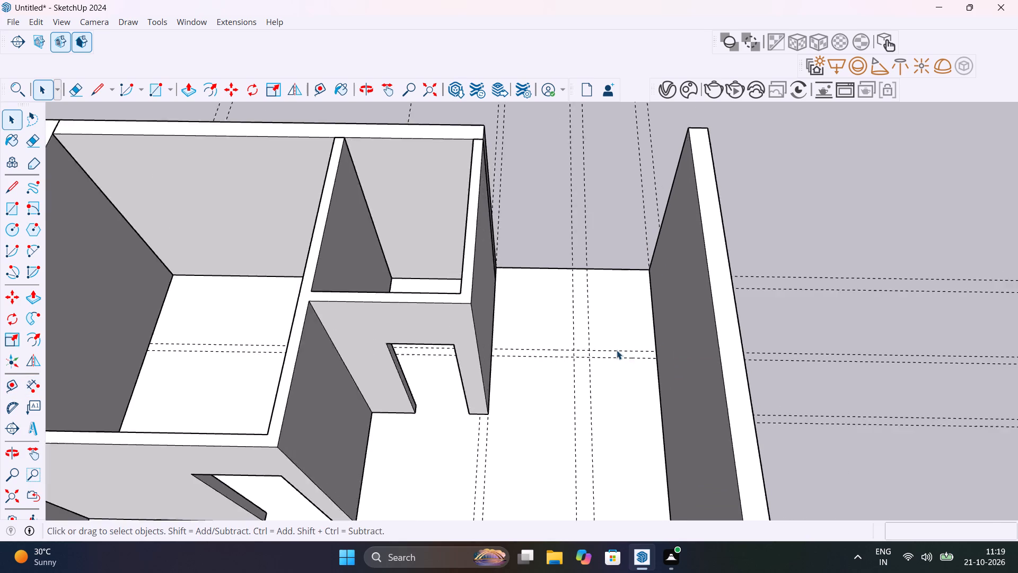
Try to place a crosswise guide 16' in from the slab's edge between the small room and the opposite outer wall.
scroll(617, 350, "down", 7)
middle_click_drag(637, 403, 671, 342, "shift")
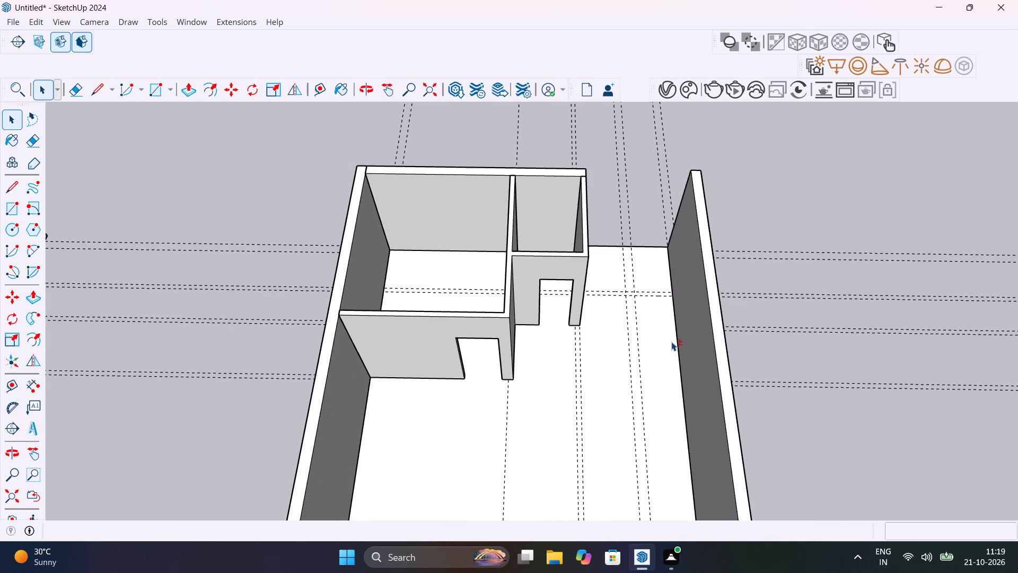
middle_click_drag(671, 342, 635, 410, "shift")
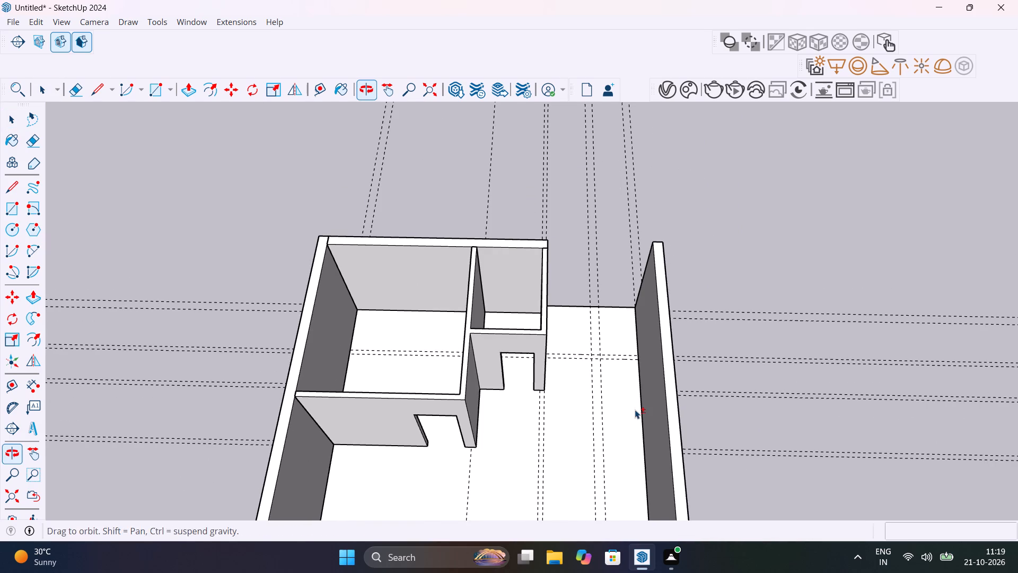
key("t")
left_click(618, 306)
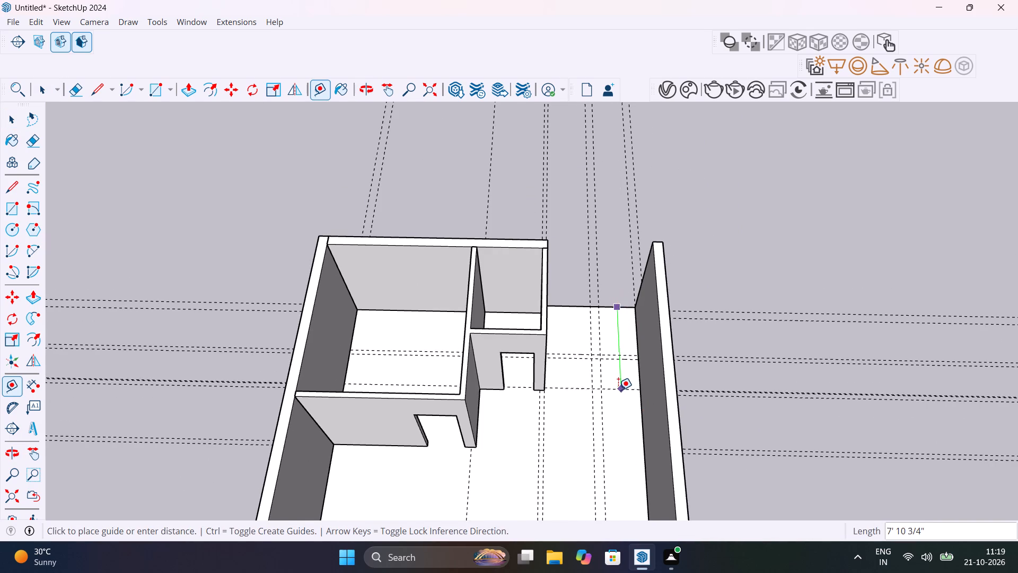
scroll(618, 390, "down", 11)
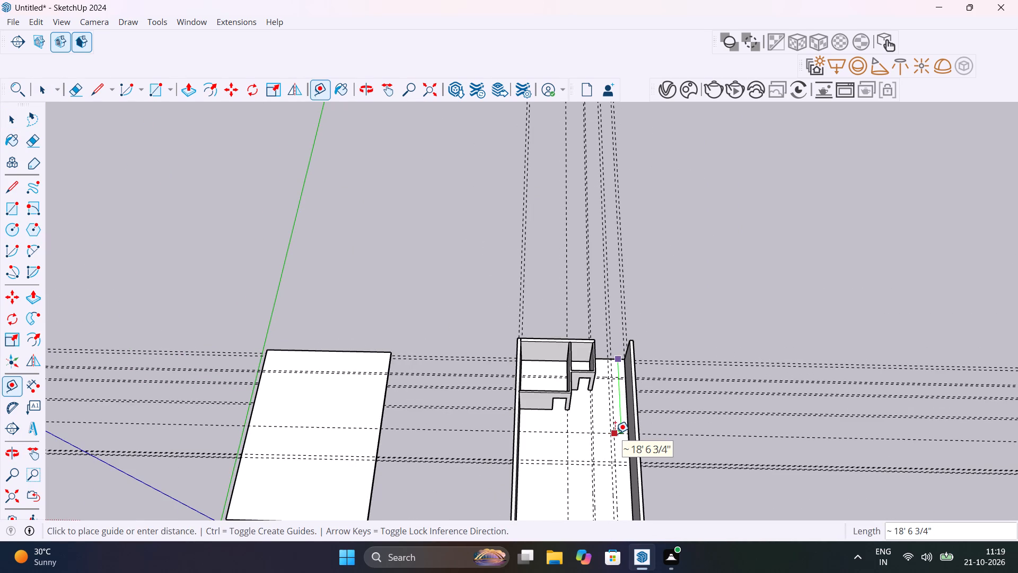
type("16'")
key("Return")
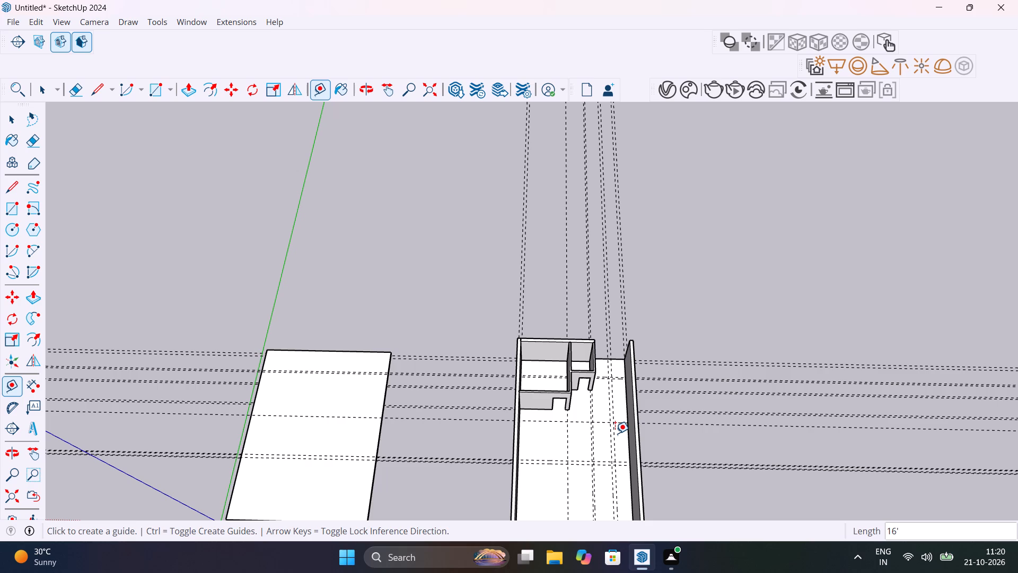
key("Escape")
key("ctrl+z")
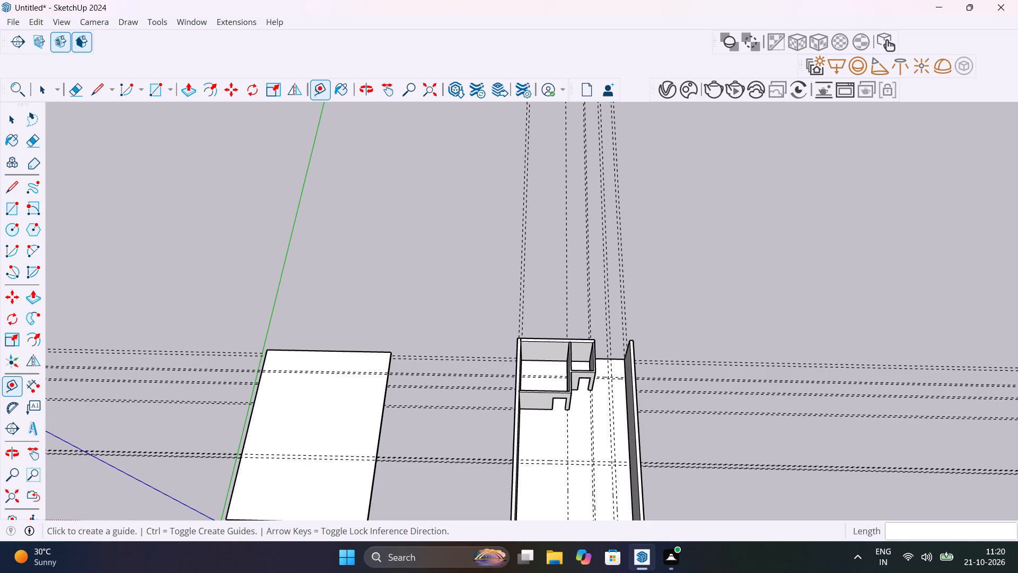
Delete all remaining guides in the model at once.
key("space")
scroll(607, 472, "up", 8)
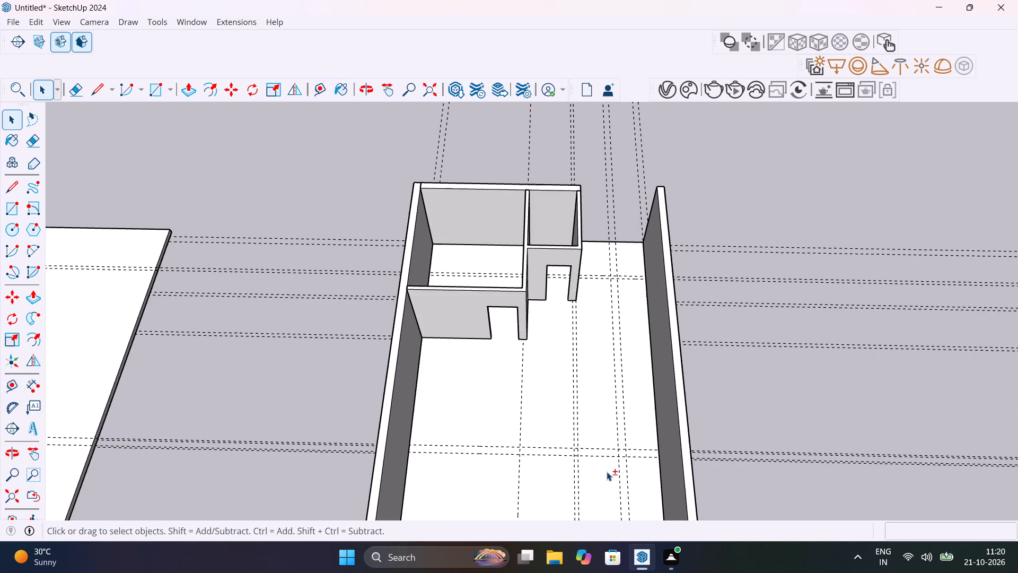
middle_click_drag(685, 410, 939, 277, "shift")
scroll(890, 415, "down", 2)
middle_click_drag(873, 446, 786, 415)
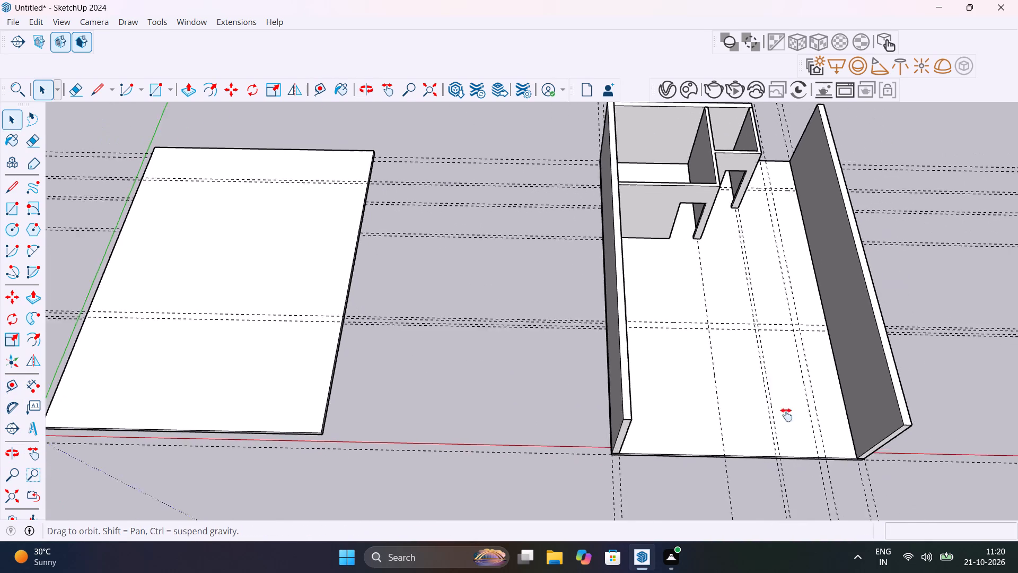
middle_click_drag(786, 415, 662, 409)
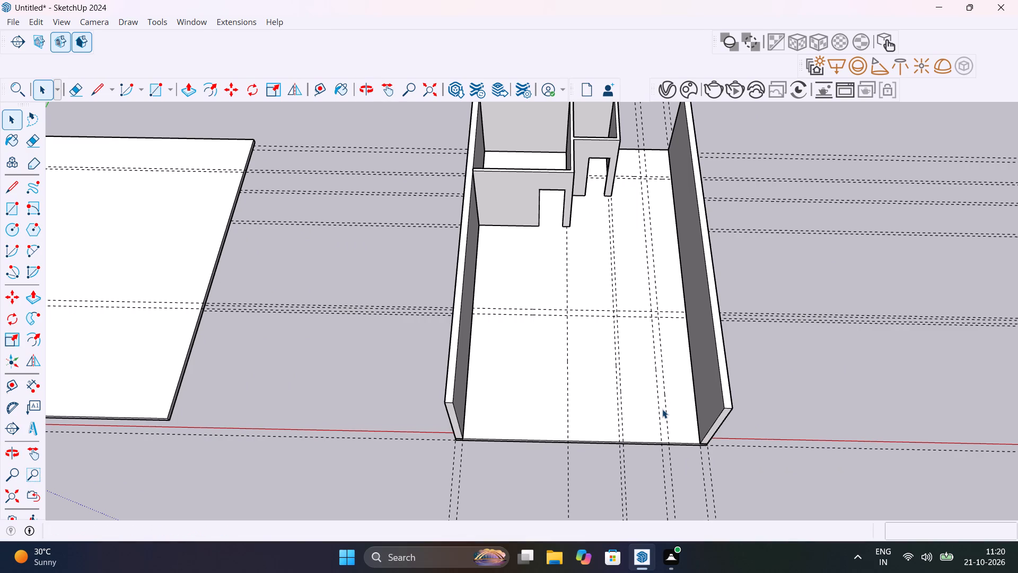
middle_click_drag(662, 409, 713, 480, "shift")
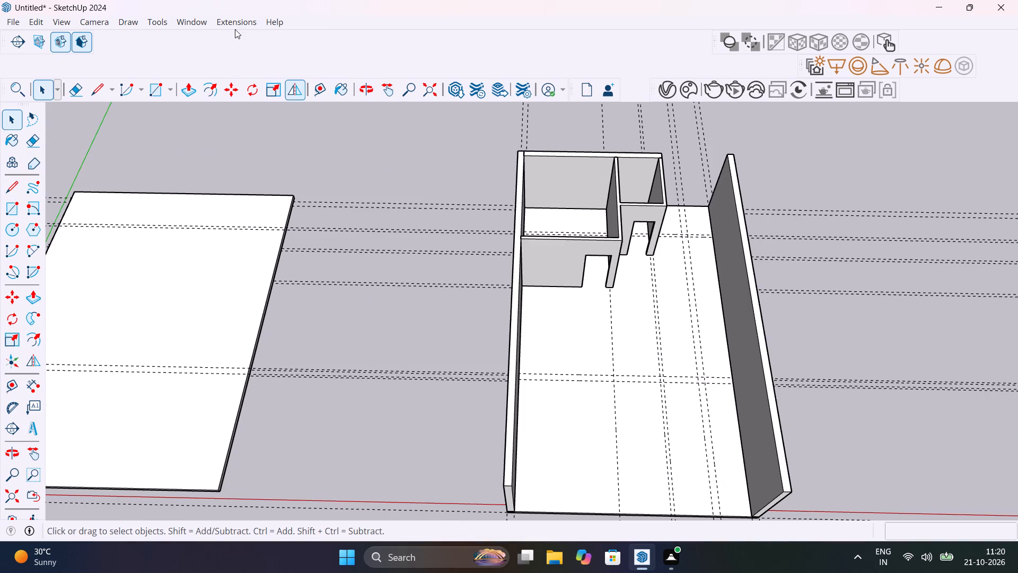
left_click(29, 22)
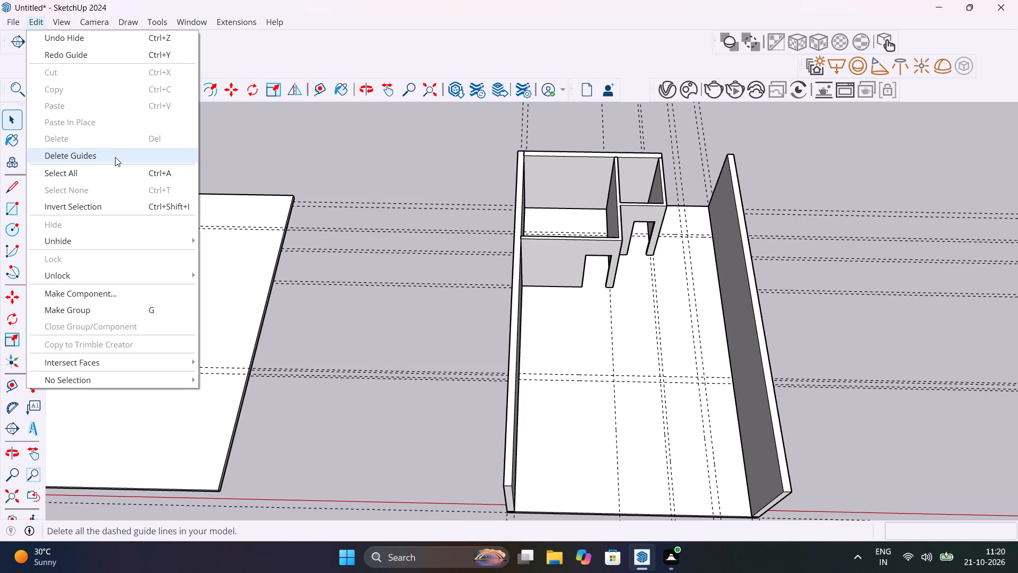
left_click(115, 157)
Place a lengthwise guide on the slab 11'6" in from the outer base edge of the long wall beside the larger room.
middle_click_drag(596, 426, 584, 324, "shift")
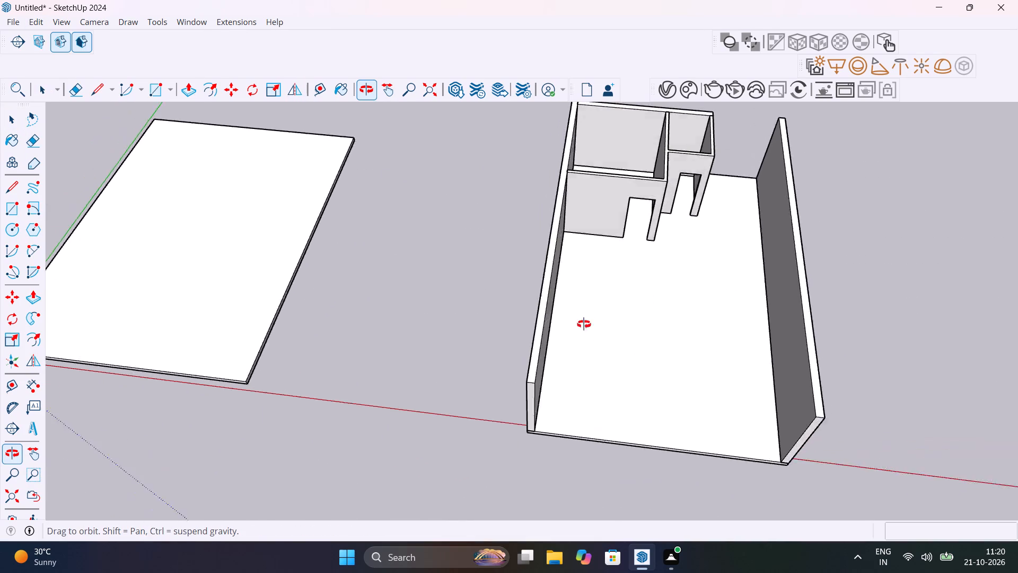
middle_click_drag(584, 324, 514, 261, "shift")
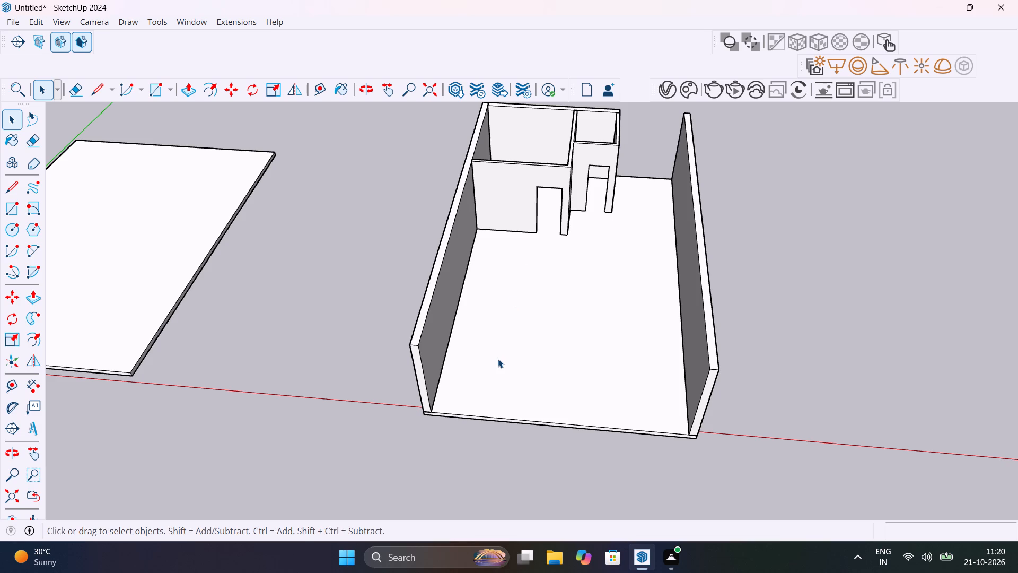
key("t")
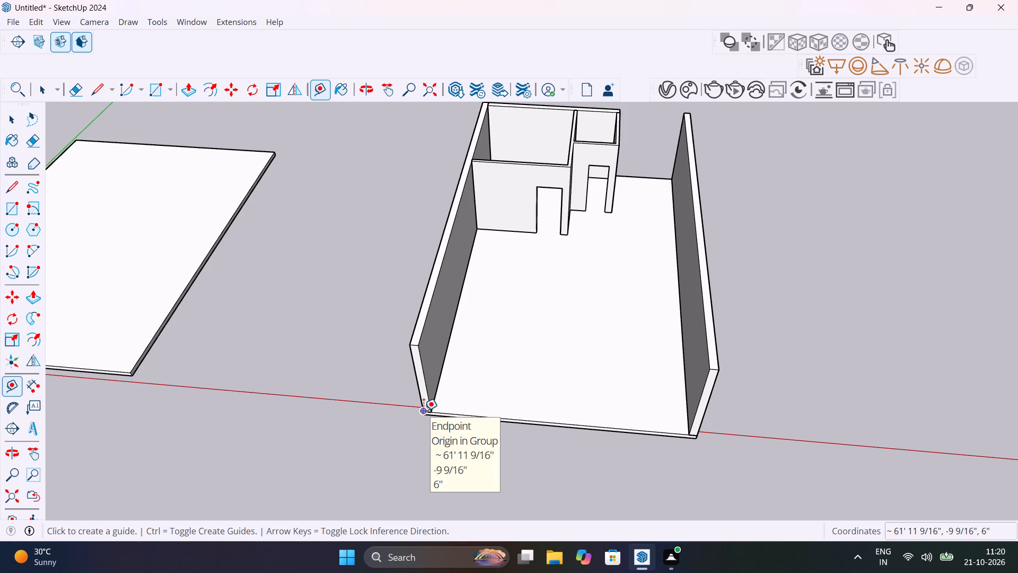
left_click(424, 411)
key("Escape")
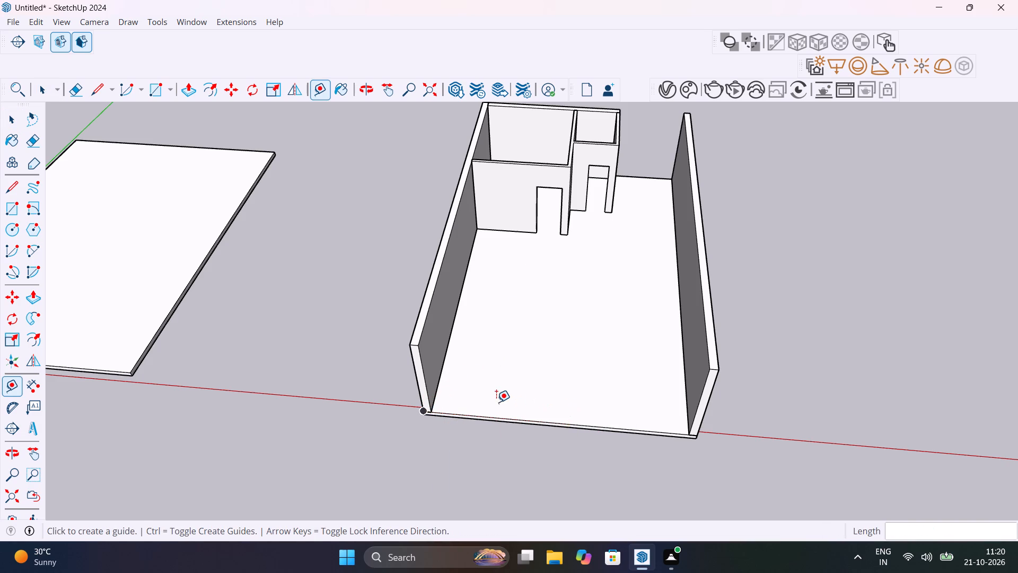
middle_click_drag(497, 394, 619, 360)
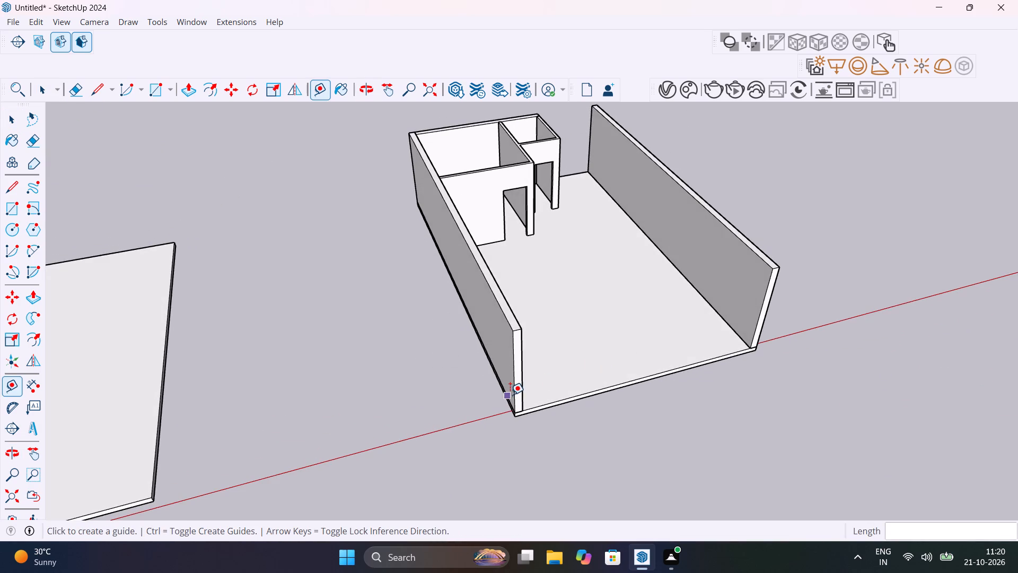
left_click(502, 394)
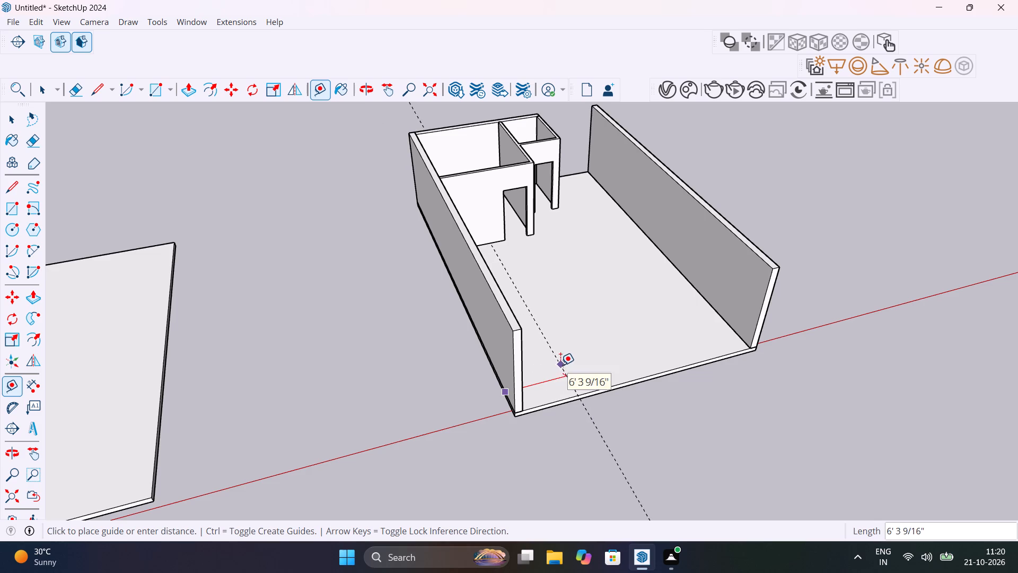
middle_click_drag(560, 365, 523, 427)
key("1")
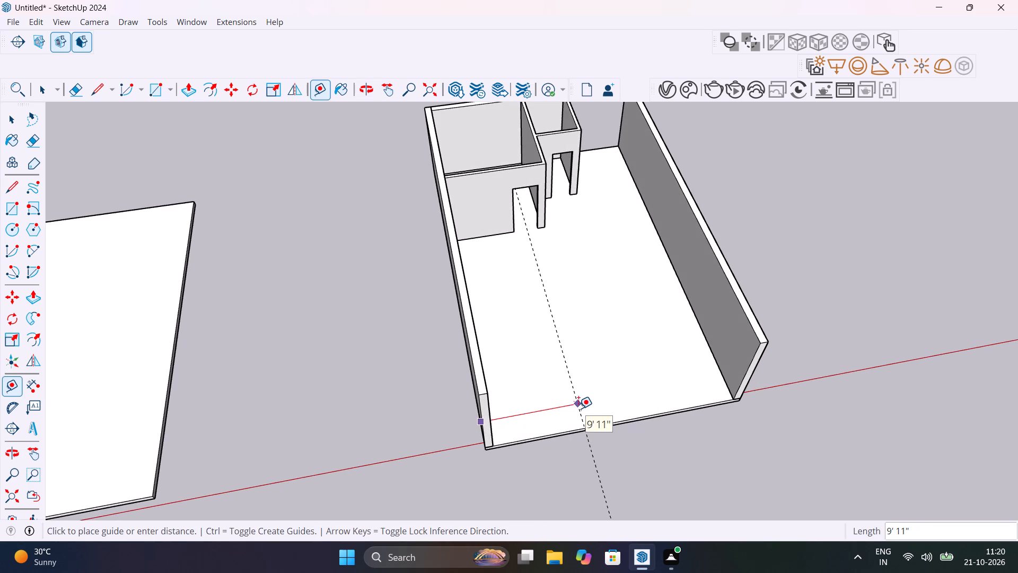
type("1'6\"")
key("Return")
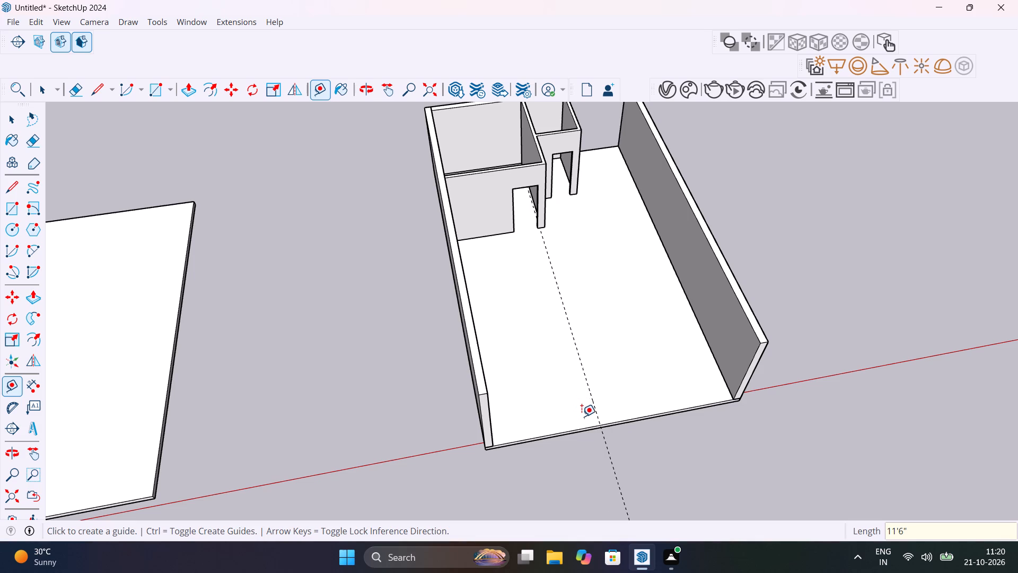
Place a crosswise guide 16' from the base of the smaller room's door wall, toward the slab's open end.
scroll(553, 257, "up", 12)
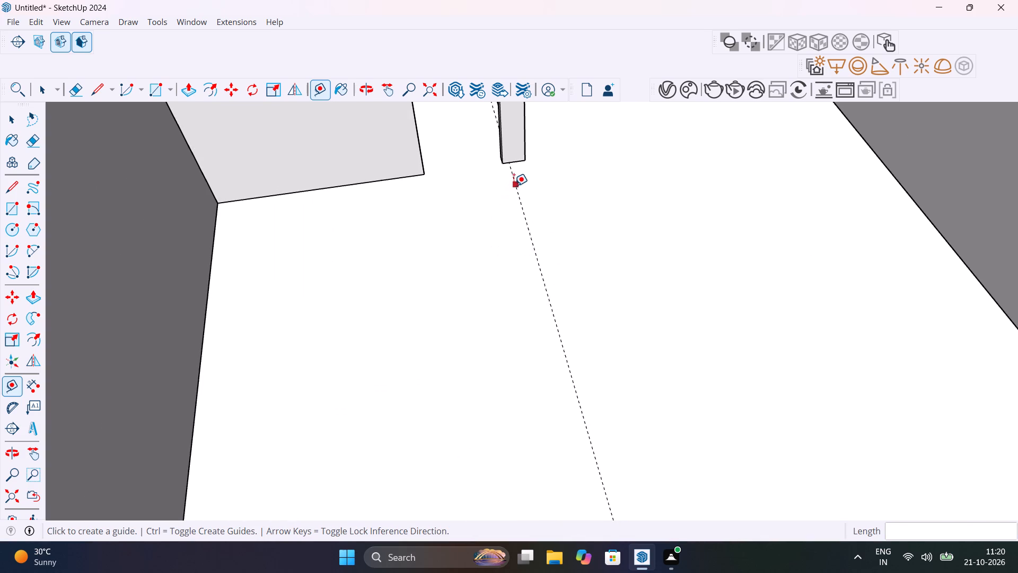
scroll(514, 186, "up", 11)
middle_click_drag(536, 214, 932, 189)
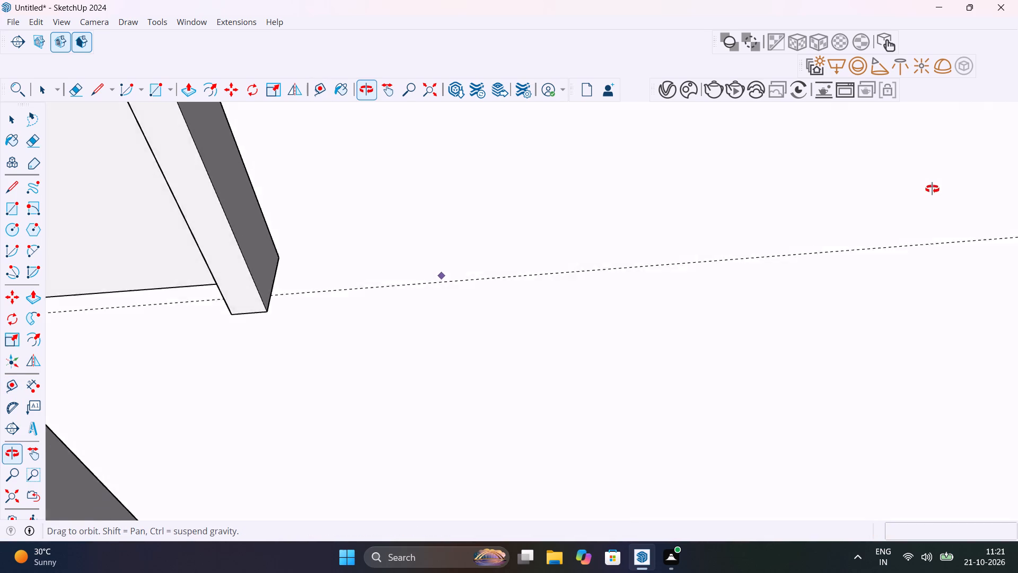
middle_click_drag(932, 189, 686, 232)
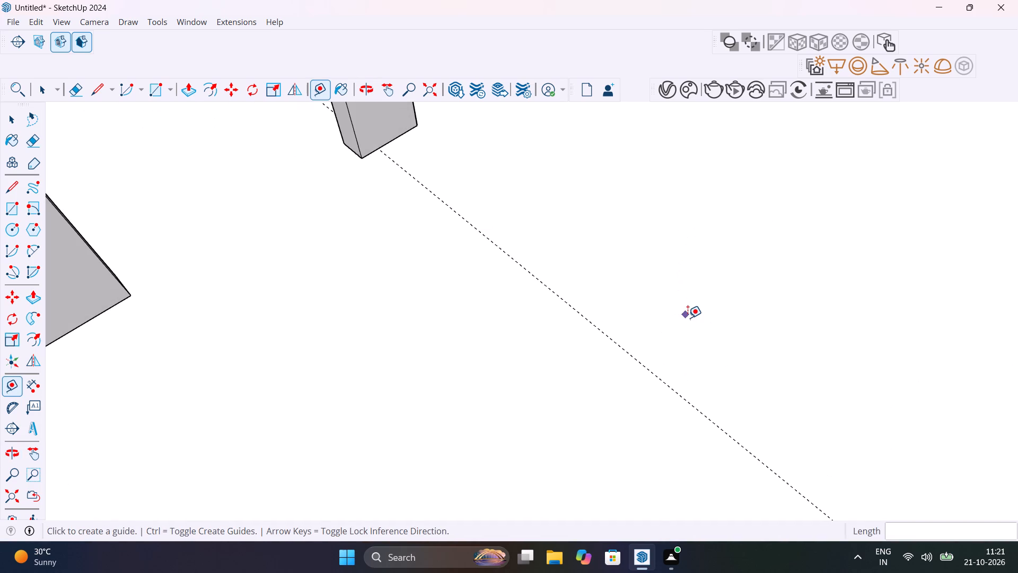
scroll(688, 318, "down", 20)
scroll(688, 318, "down", 4)
middle_click_drag(779, 360, 612, 291)
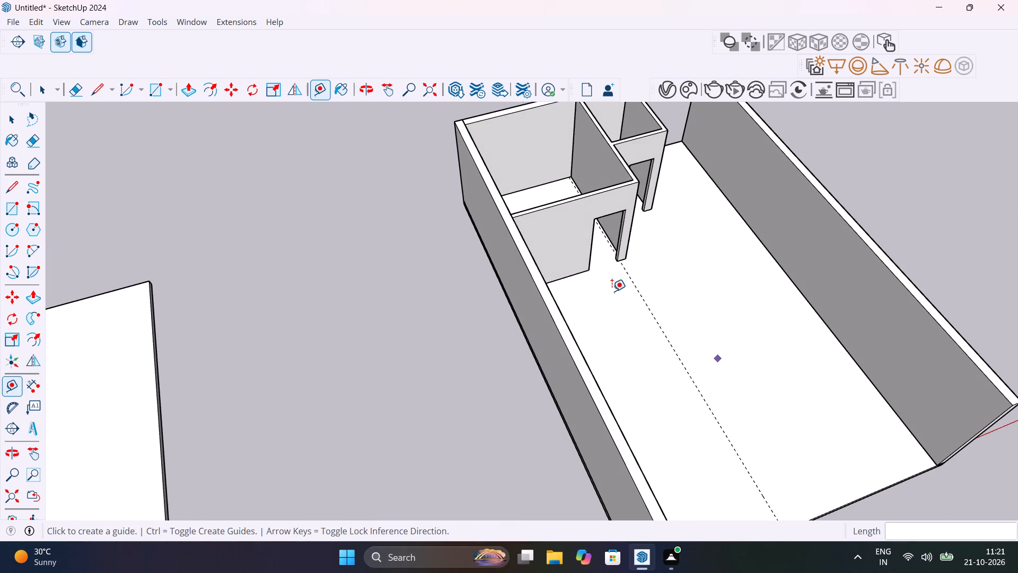
middle_click_drag(679, 306, 573, 312, "shift")
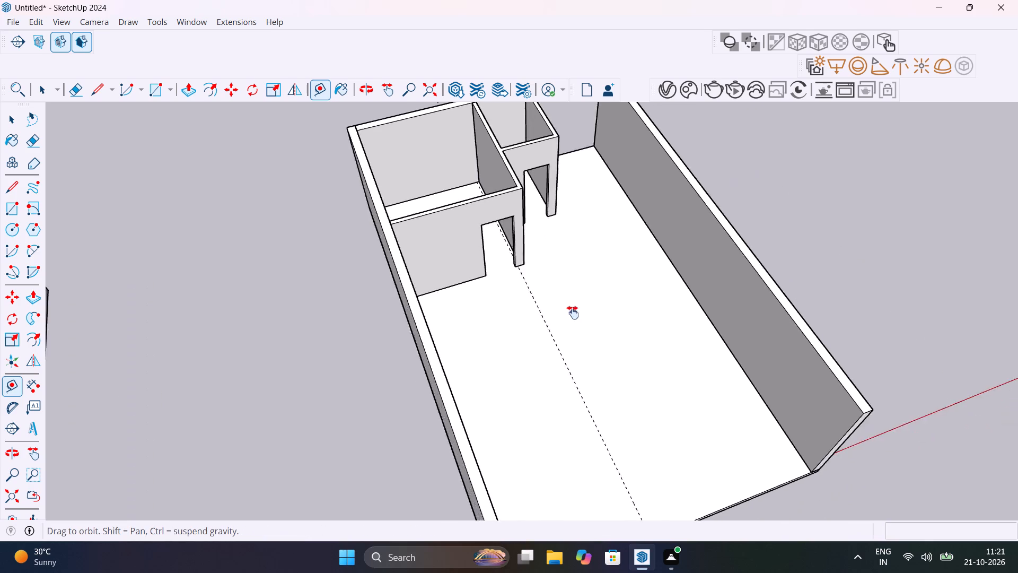
middle_click_drag(573, 312, 449, 398, "shift")
scroll(450, 283, "up", 12)
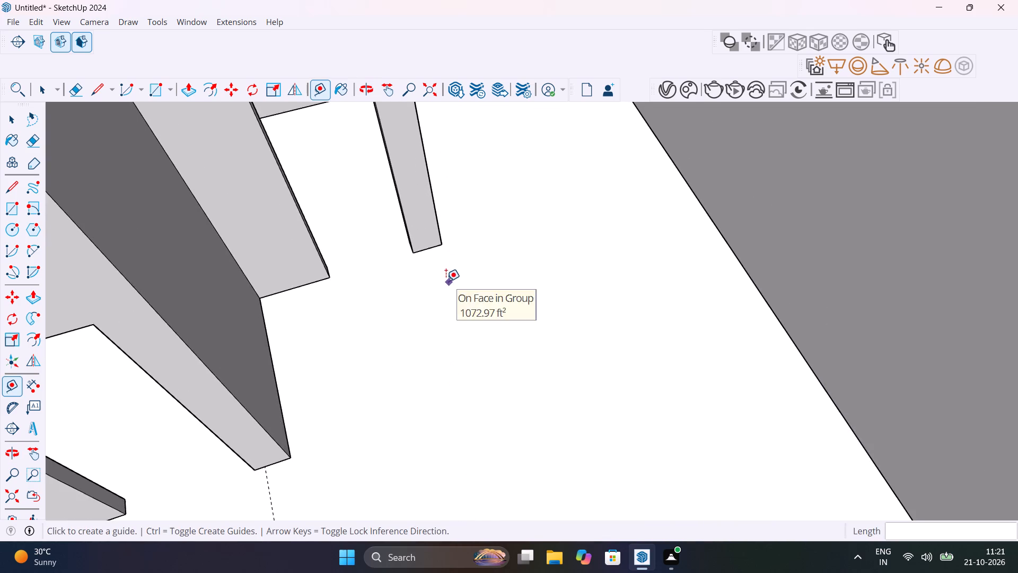
middle_click_drag(446, 281, 345, 351)
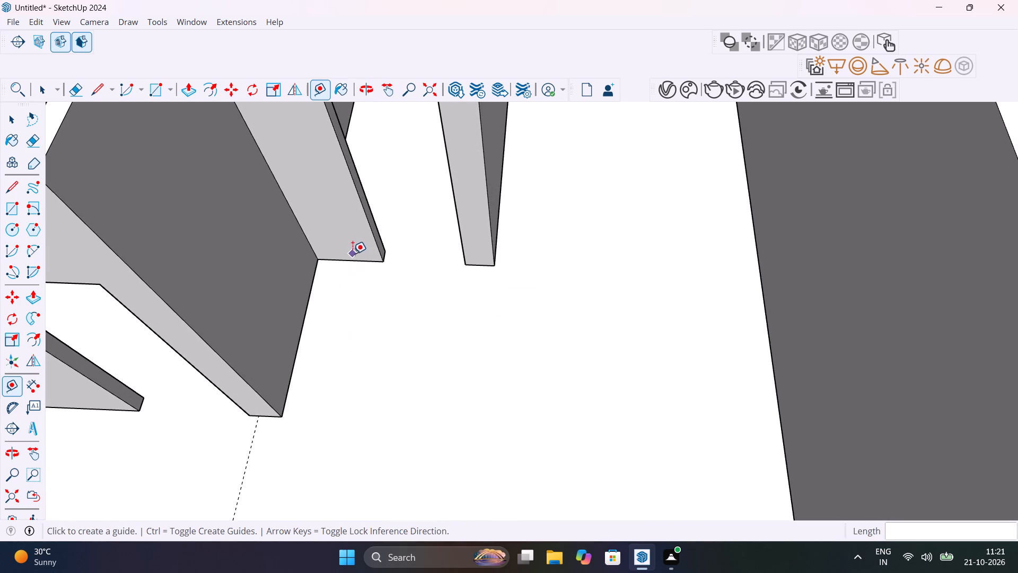
left_click(354, 258)
scroll(342, 333, "down", 14)
middle_click_drag(379, 368, 381, 368)
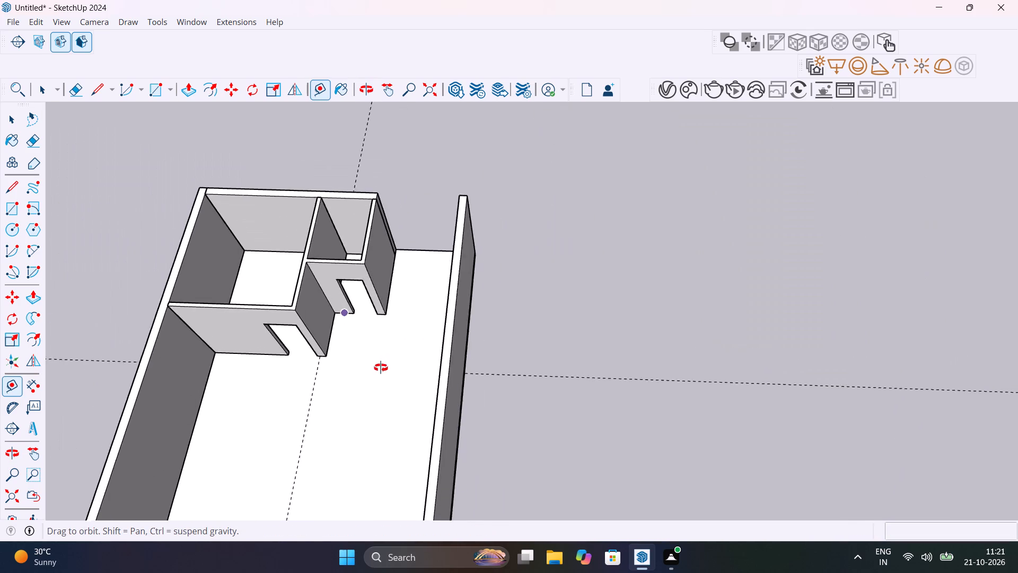
middle_click_drag(381, 368, 695, 198)
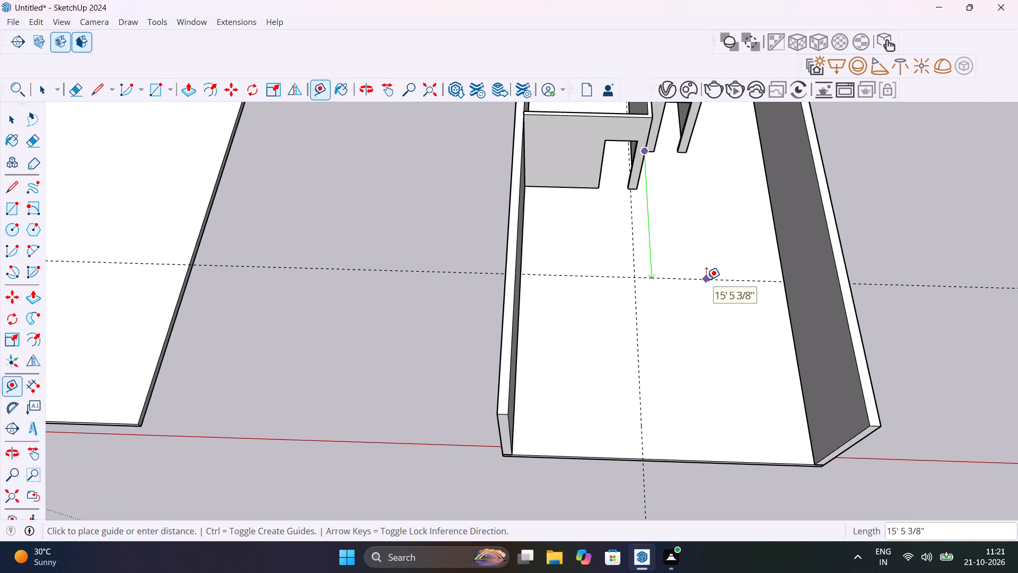
type("16")
key("apostrophe")
key("Return")
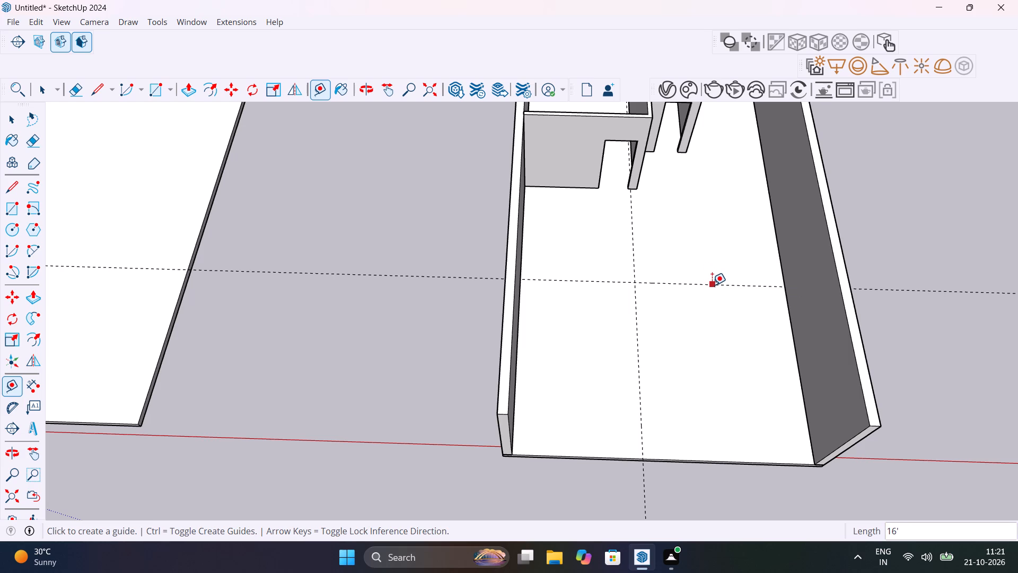
Offset a second crosswise guide 4.5" from the 16' guide toward the slab's open end.
left_click(712, 285)
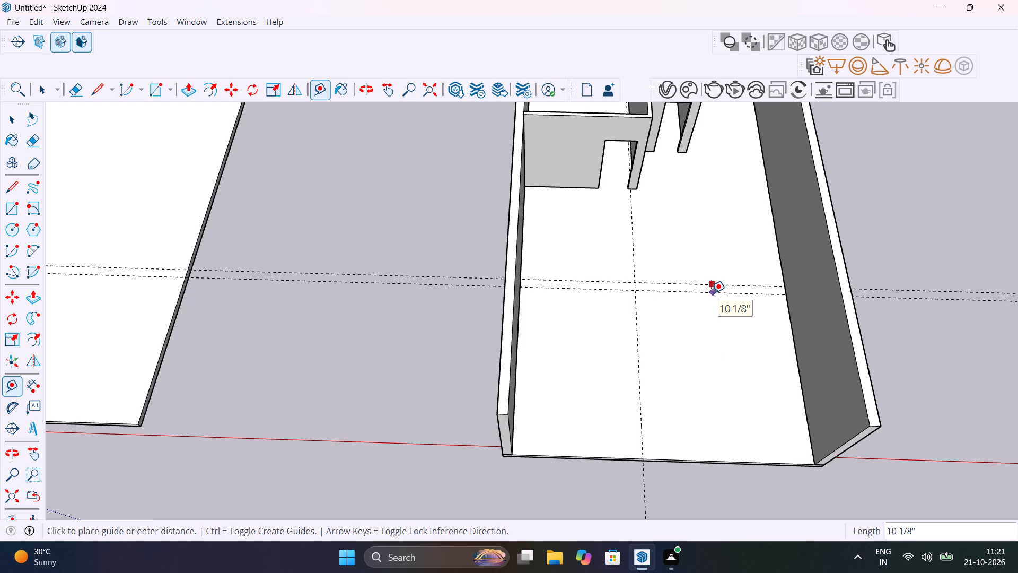
type("4.5\"")
key("Return")
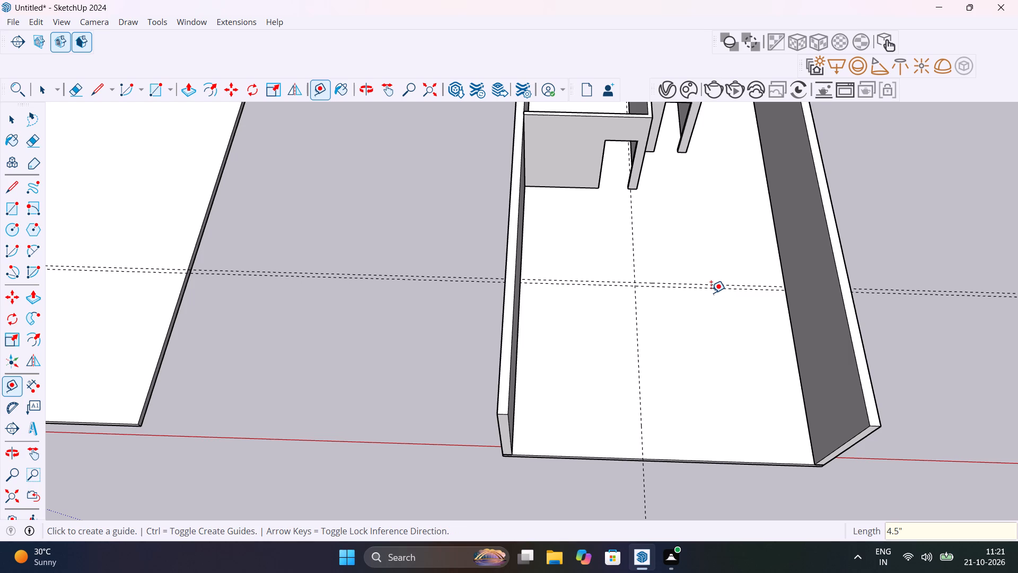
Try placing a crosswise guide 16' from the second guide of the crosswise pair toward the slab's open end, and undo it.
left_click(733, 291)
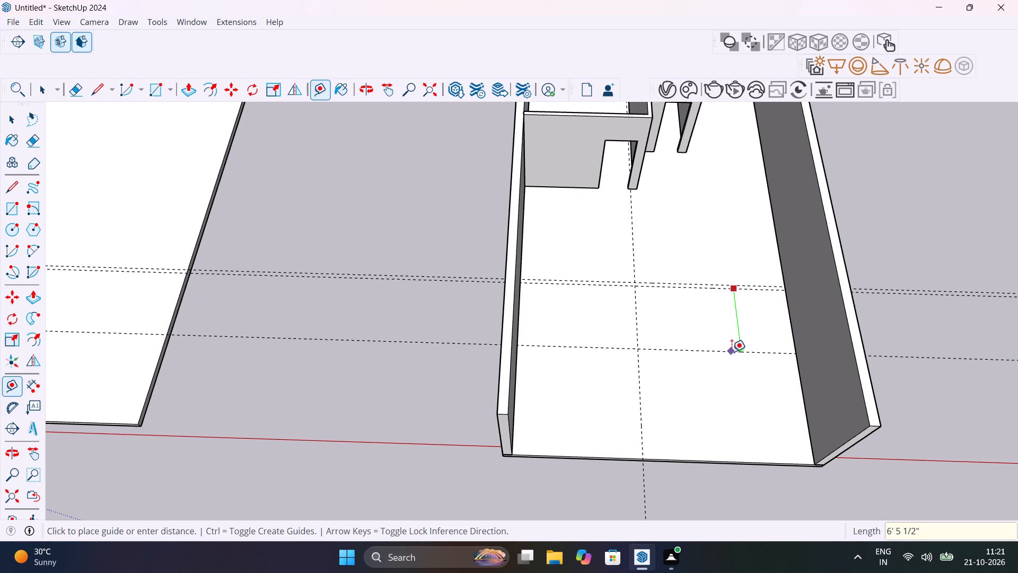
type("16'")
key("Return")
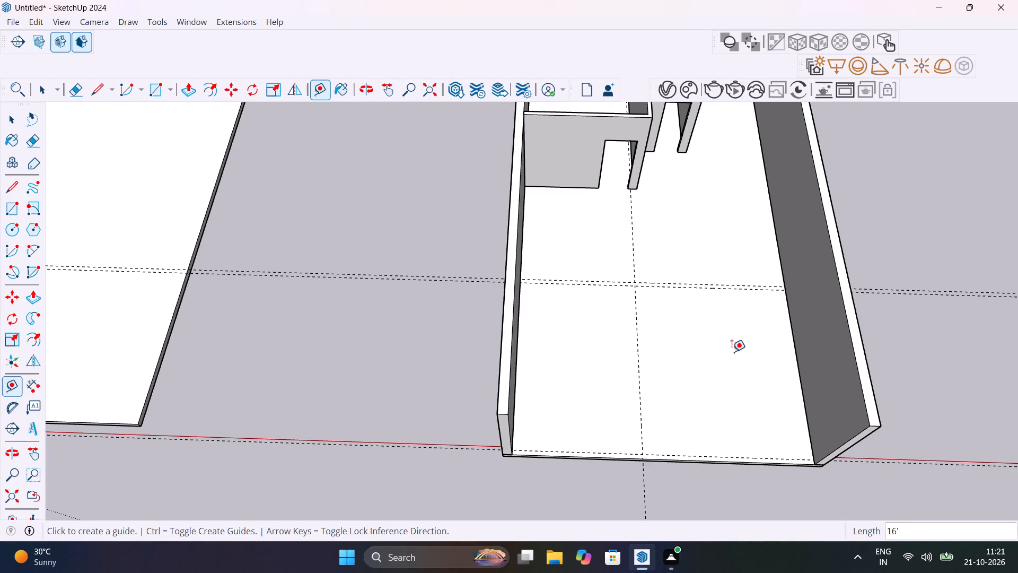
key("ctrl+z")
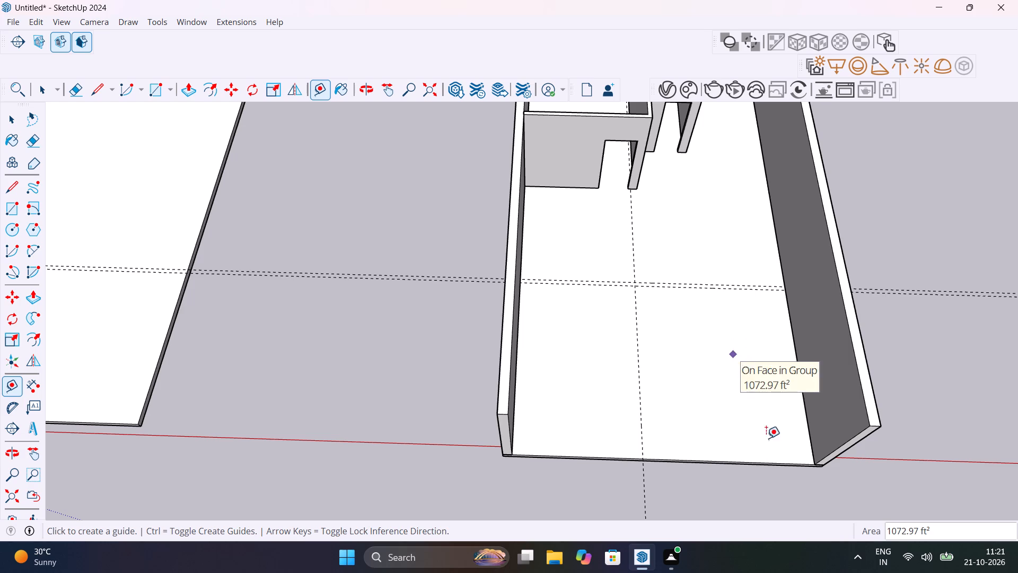
Place a crosswise guide 4' in from the base edge at the slab's open end.
left_click(784, 461)
type("4'")
key("Return")
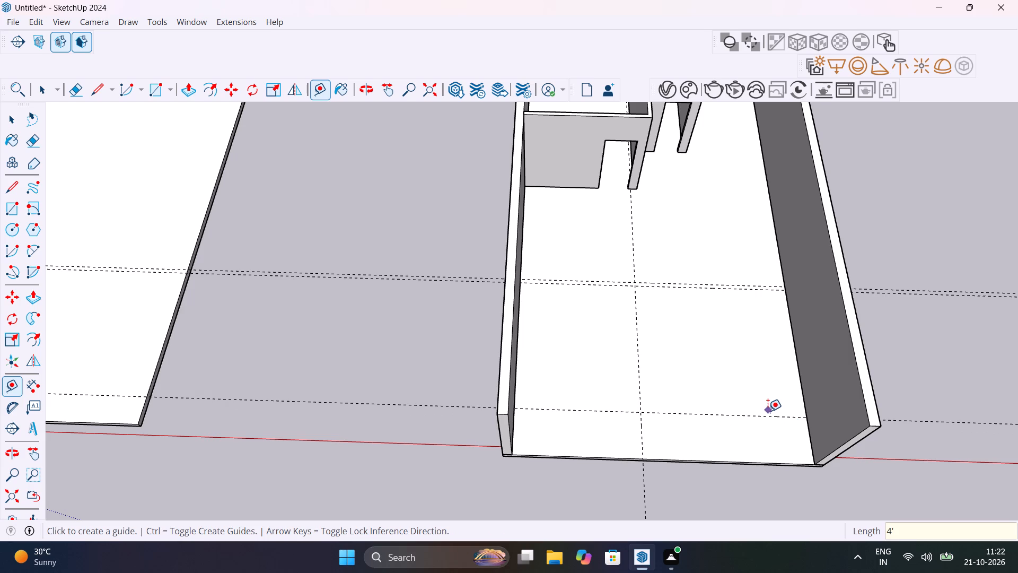
Offset a second crosswise guide 9" from the 4' guide, toward the rooms.
left_click(767, 413)
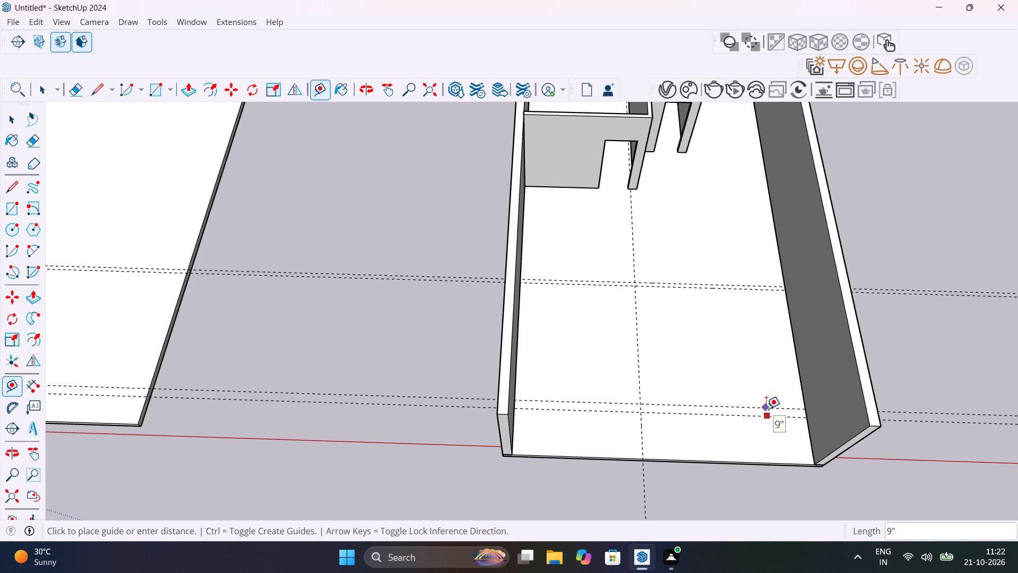
type("9\"")
key("Return")
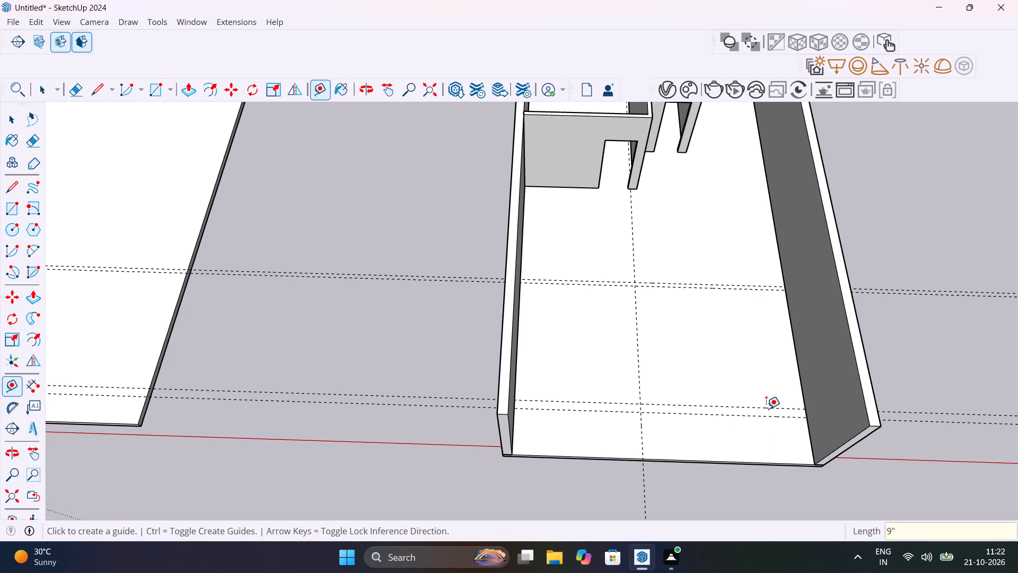
key("space")
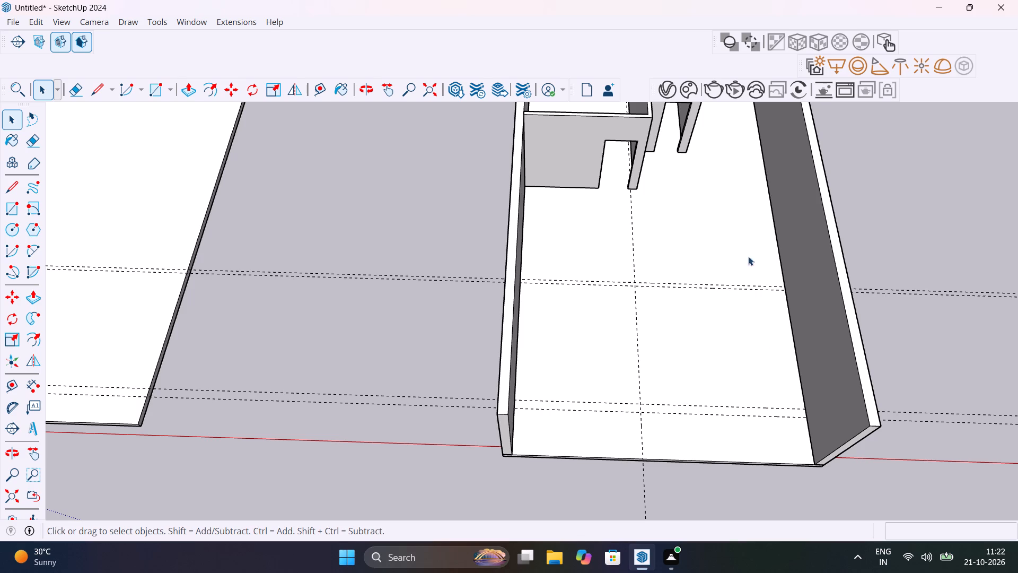
Erase the earlier pair of crosswise guides across the middle of the slab.
key("e")
left_click_drag(725, 240, 729, 301)
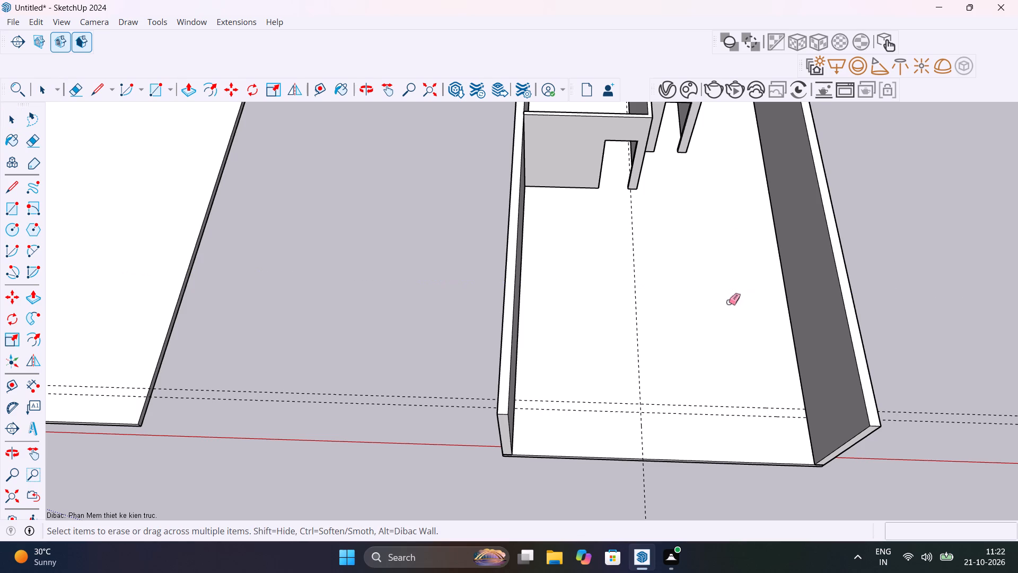
key("space")
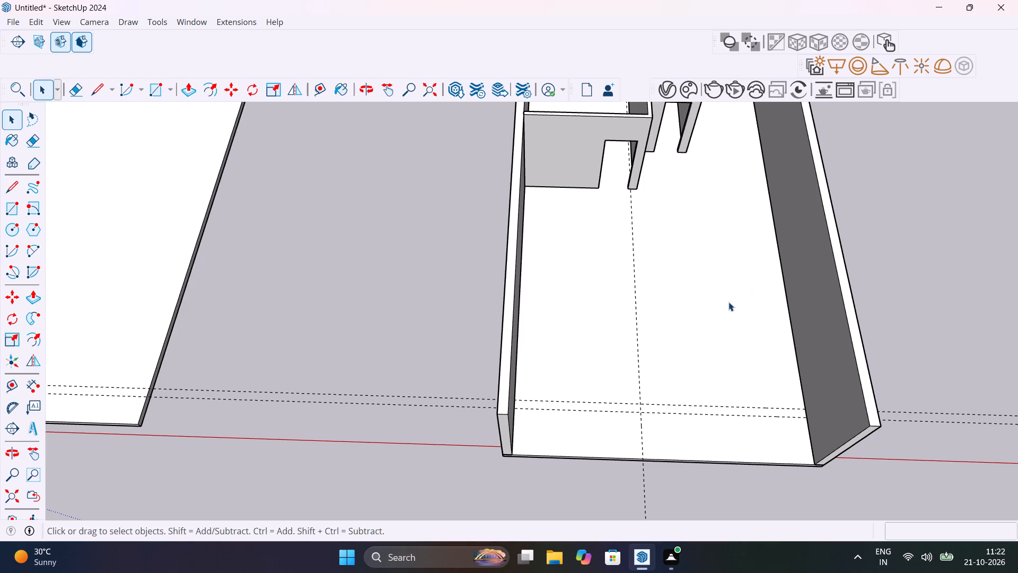
Place a crosswise guide 16' toward the rooms from the inner guide of the open-end pair, and revise the distance to 14'.
middle_click_drag(729, 301, 753, 368, "shift")
key("t")
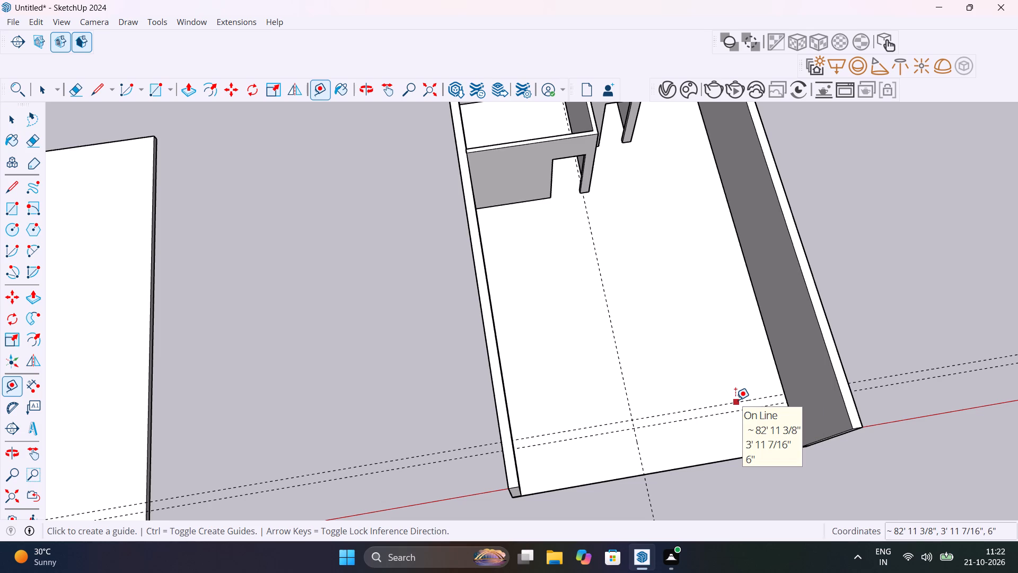
left_click(735, 400)
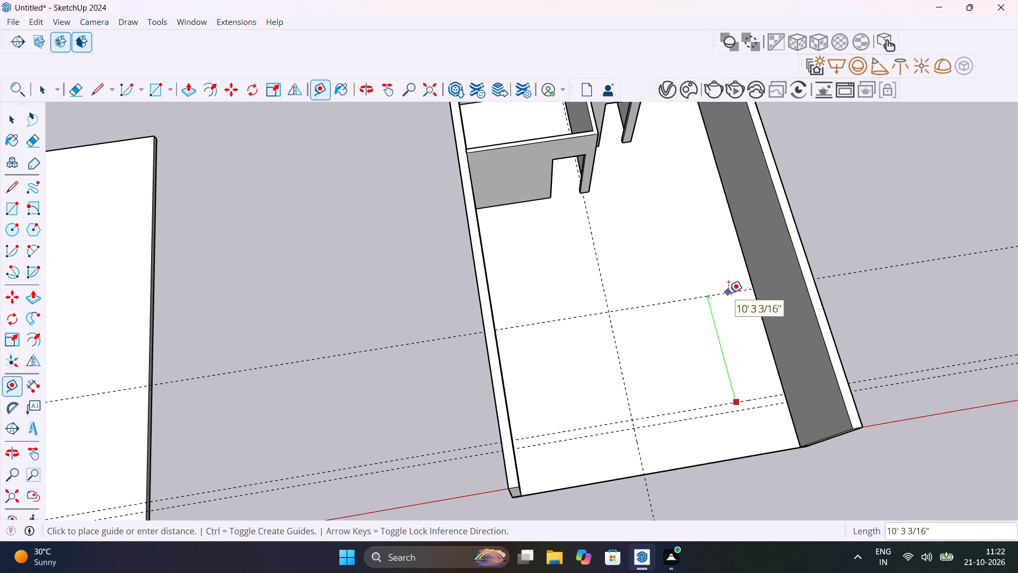
type("16'")
key("Return")
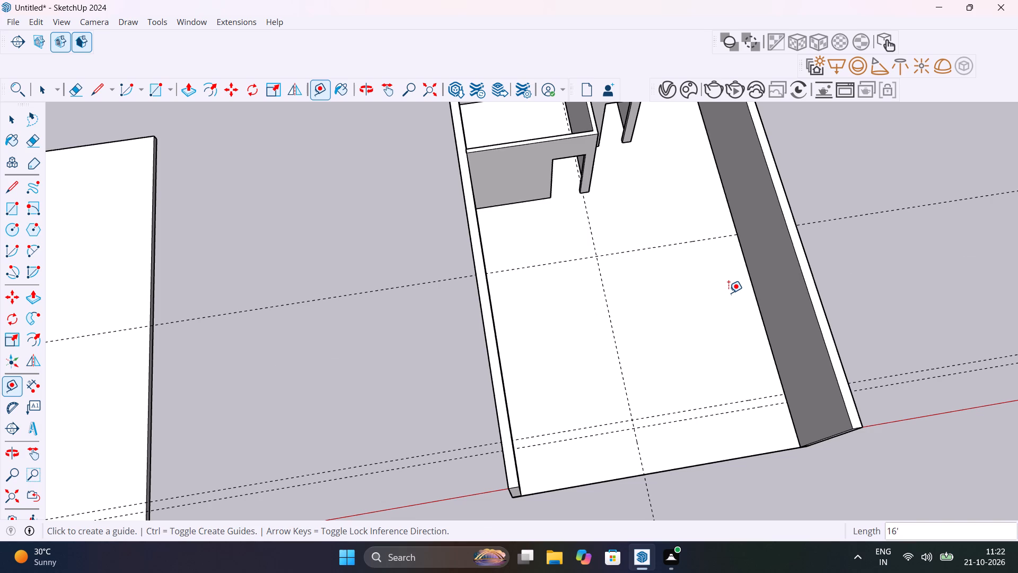
type("14'")
key("Return")
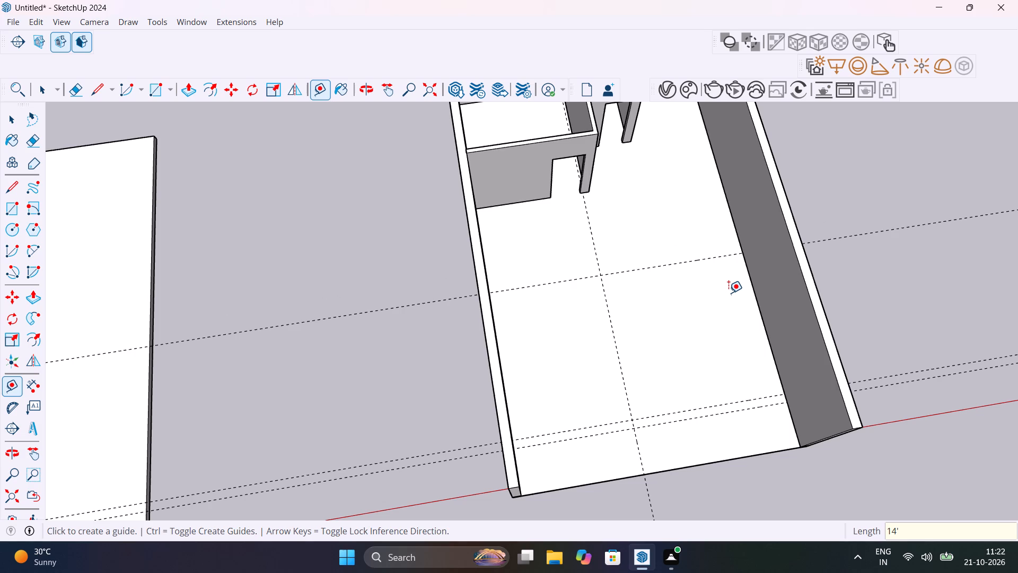
Place a crosswise guide 12' from the base of the larger room's door wall, toward the slab's open end.
scroll(697, 338, "down", 6)
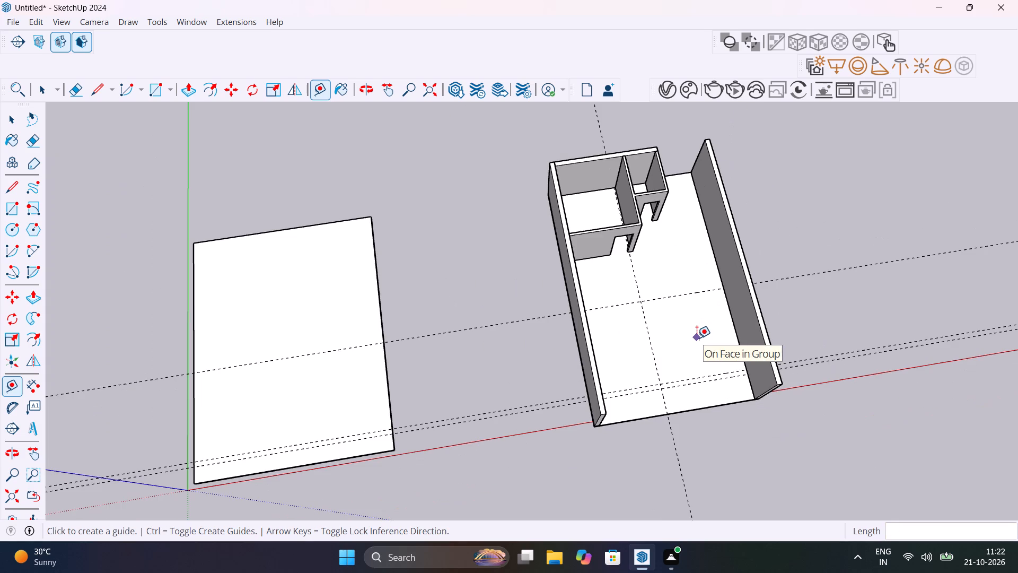
scroll(702, 233, "up", 3)
middle_click_drag(705, 237, 650, 181)
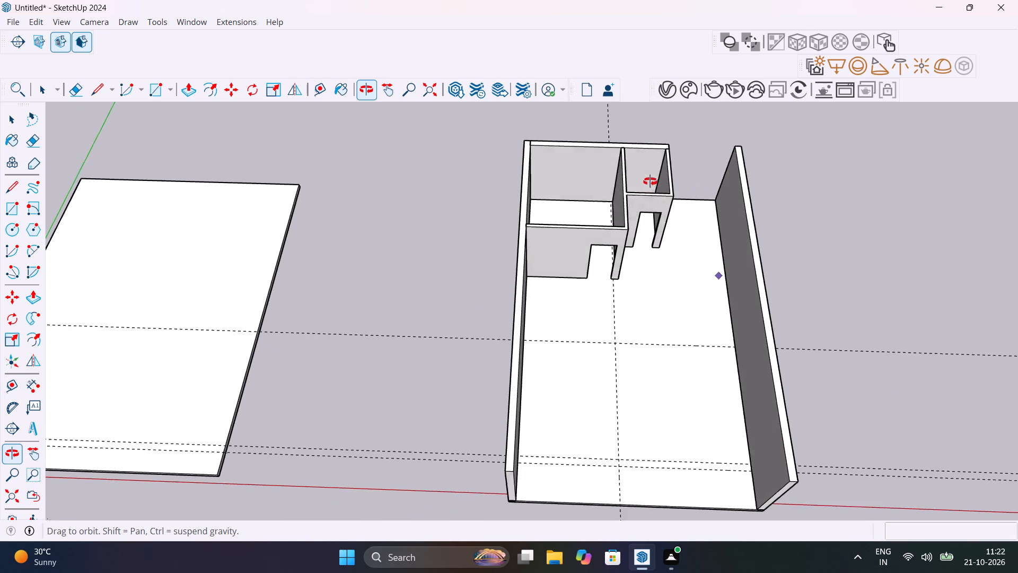
middle_click_drag(650, 181, 688, 159)
scroll(688, 159, "up", 1)
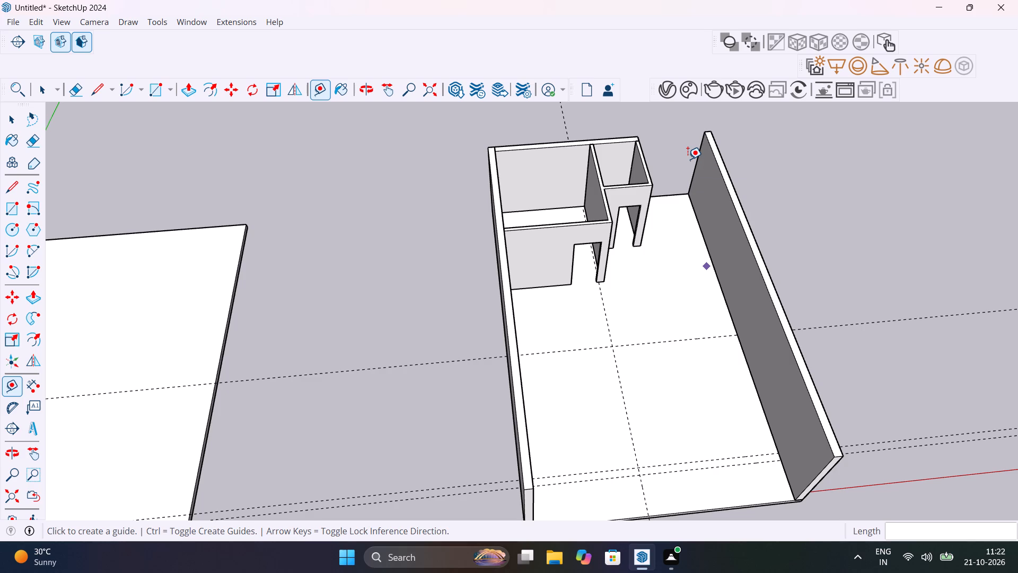
middle_click_drag(637, 324, 567, 324)
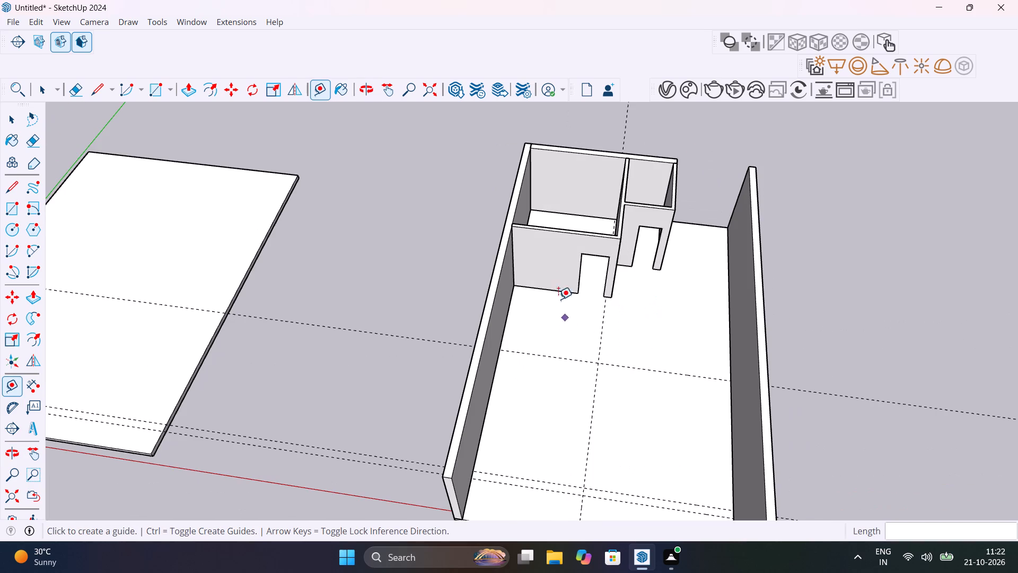
left_click(541, 290)
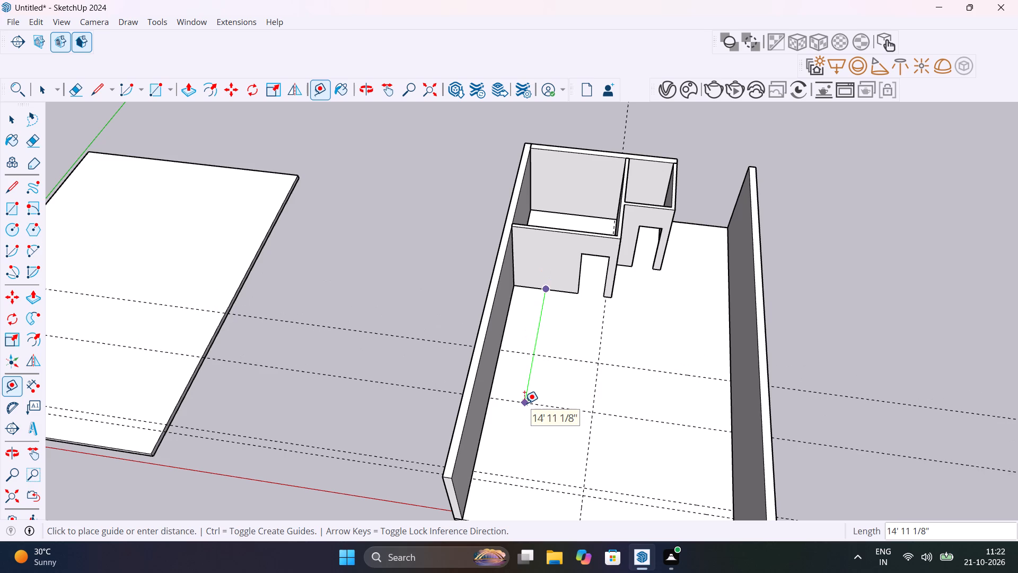
type("12'")
key("Return")
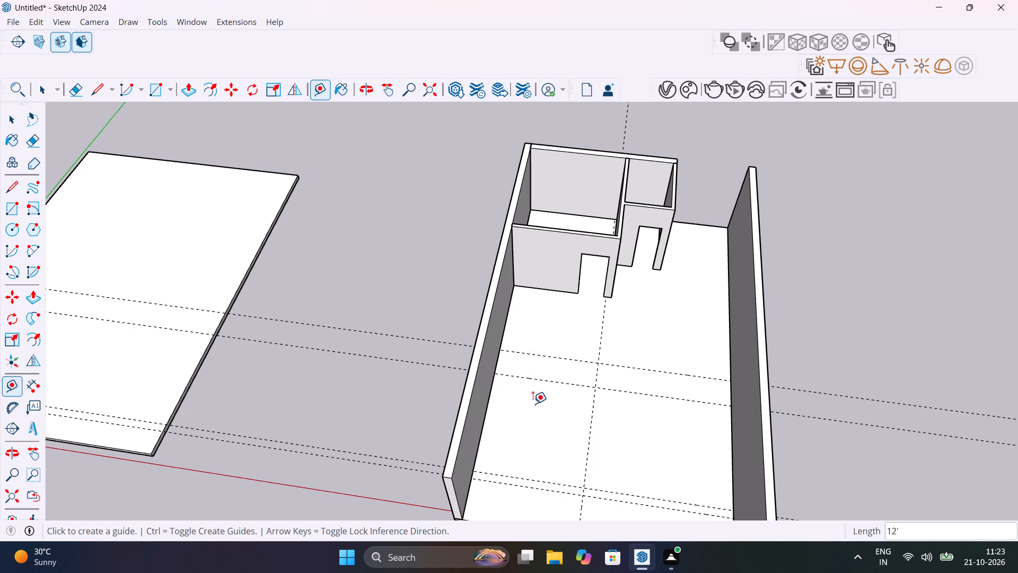
Offset a second lengthwise guide 4.5" from the existing lengthwise one, toward the long wall opposite the larger room.
left_click(590, 419)
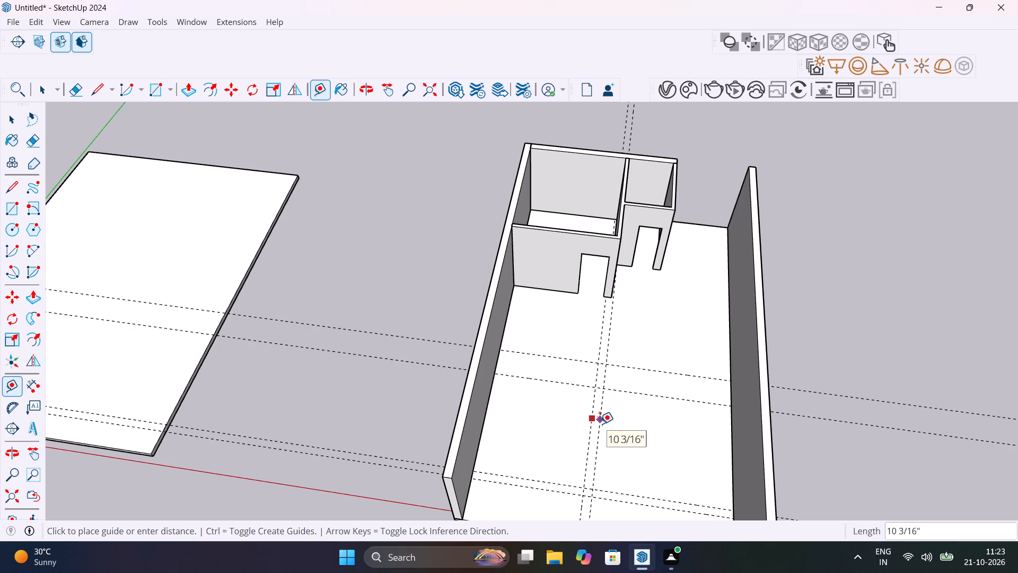
type("4.5\"")
key("Return")
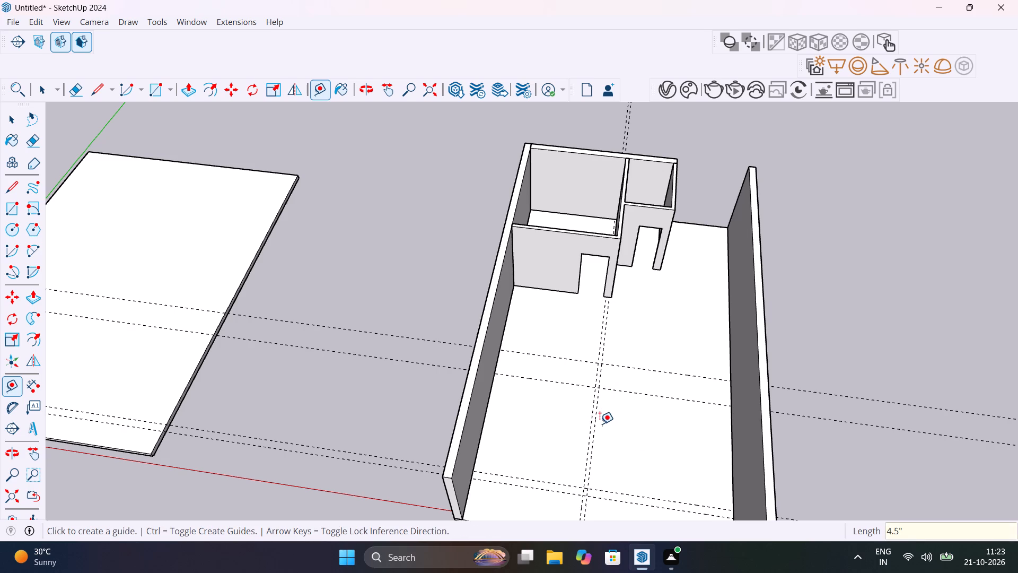
Check the distance from the crossing of the lengthwise and 12' crosswise guides to the opposite long wall, without placing a dimension.
middle_click_drag(624, 498, 766, 560)
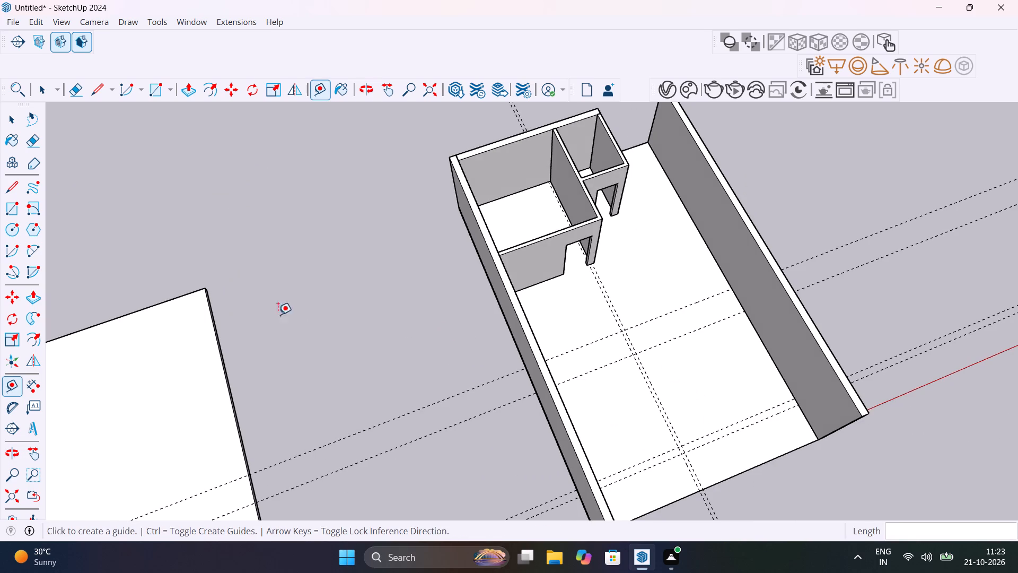
left_click(38, 390)
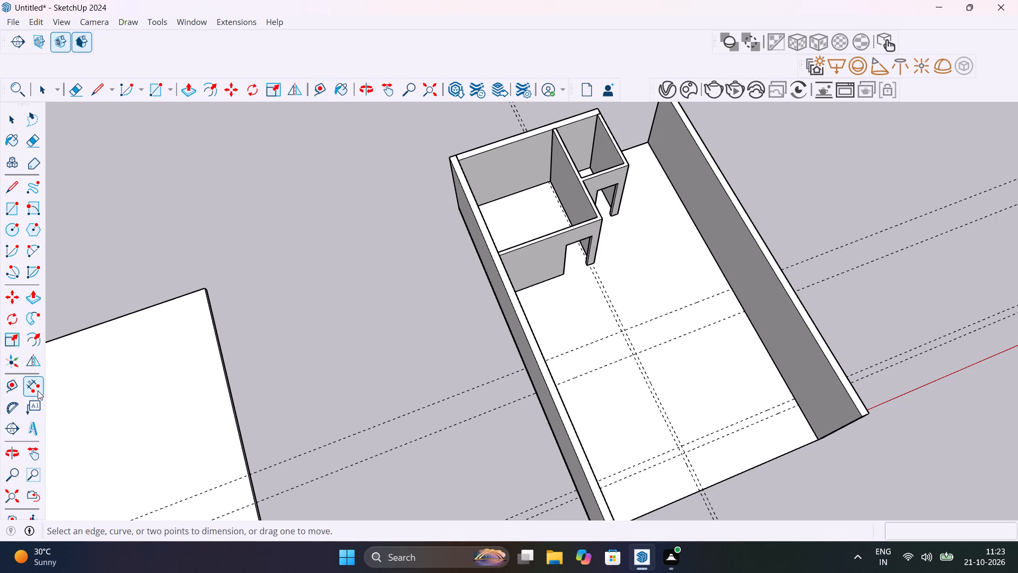
left_click(638, 352)
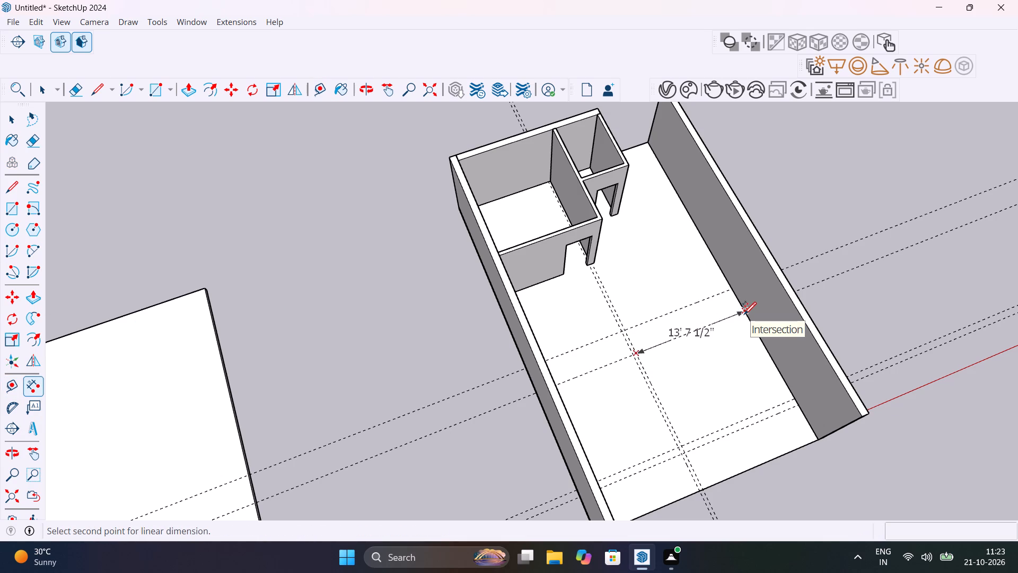
scroll(742, 312, "down", 1)
middle_click_drag(742, 312, 531, 222)
middle_click_drag(703, 442, 654, 346)
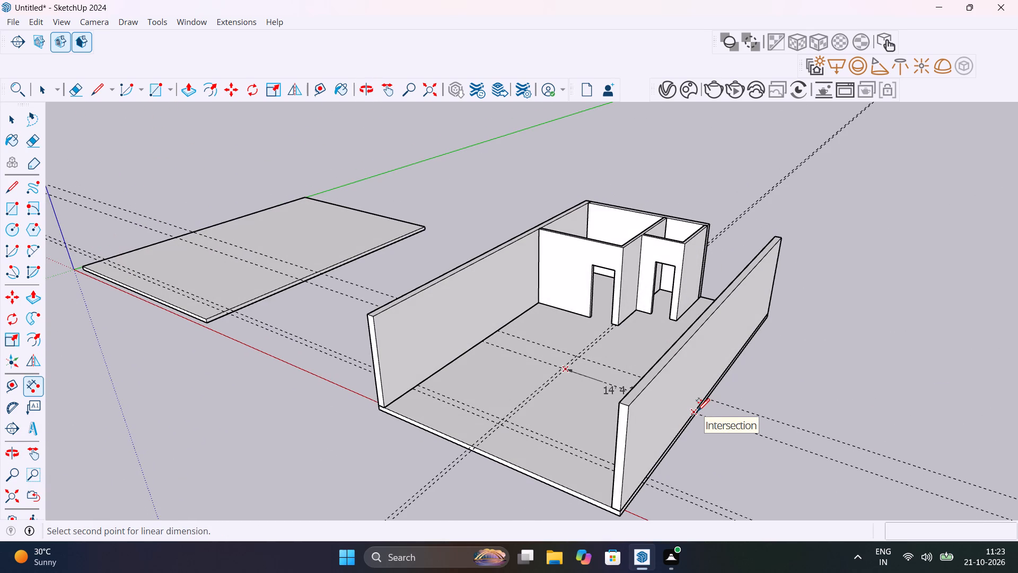
key("Escape")
key("space")
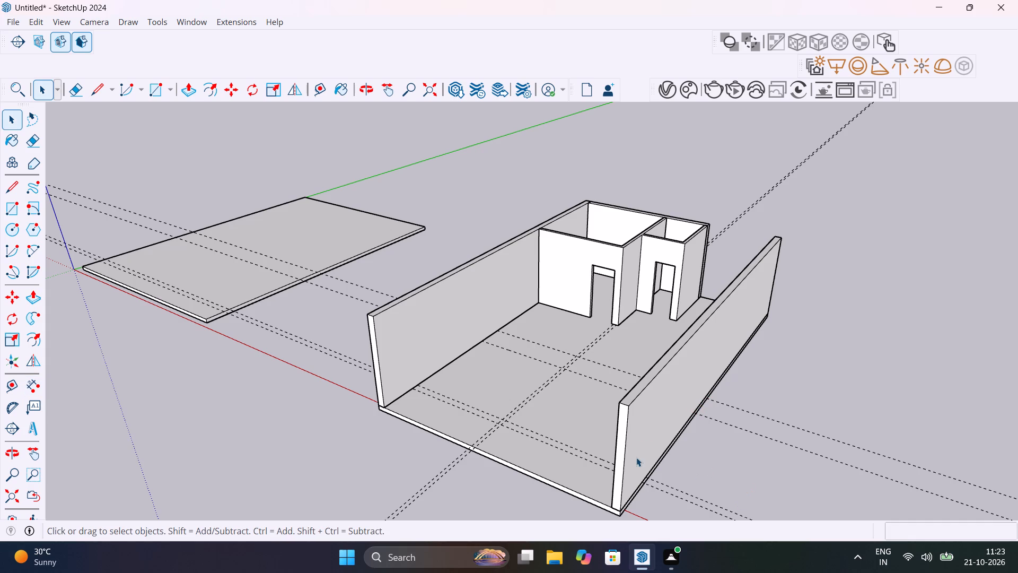
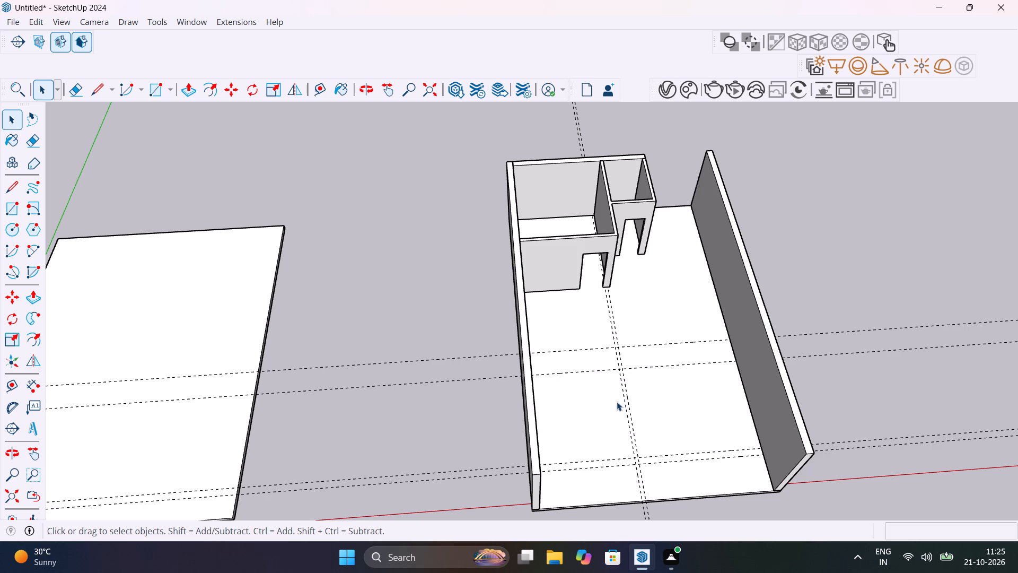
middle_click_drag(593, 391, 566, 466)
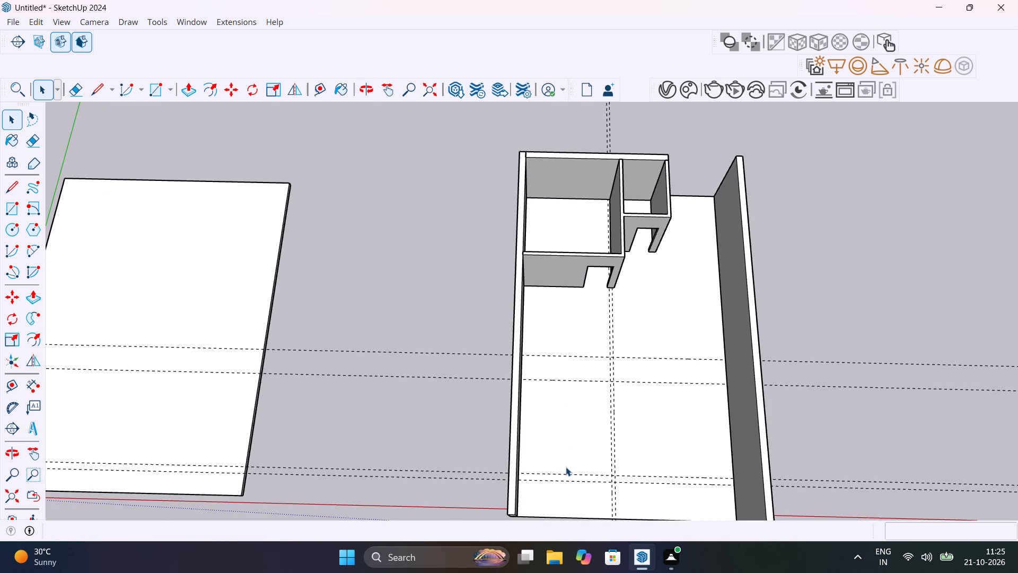
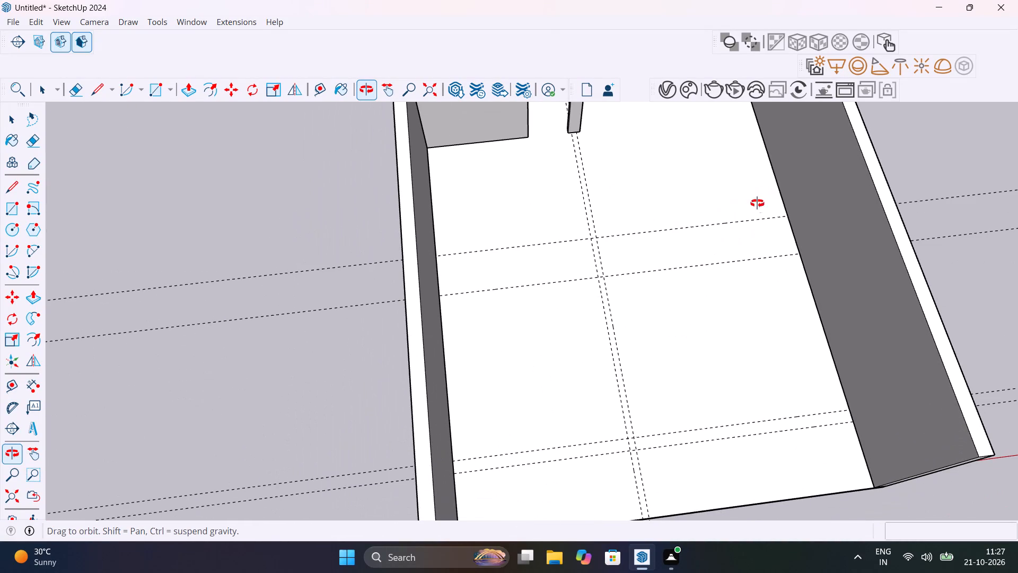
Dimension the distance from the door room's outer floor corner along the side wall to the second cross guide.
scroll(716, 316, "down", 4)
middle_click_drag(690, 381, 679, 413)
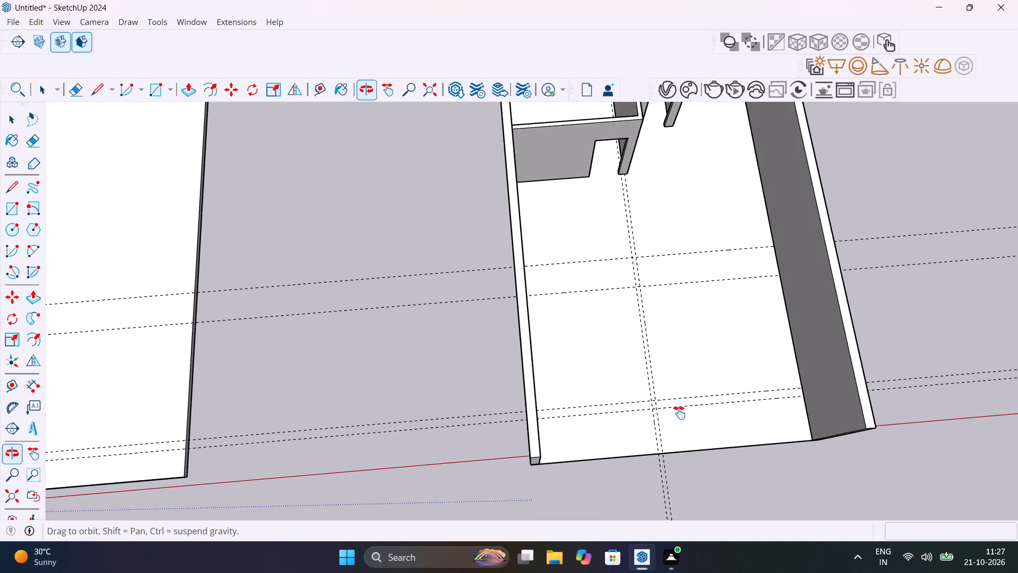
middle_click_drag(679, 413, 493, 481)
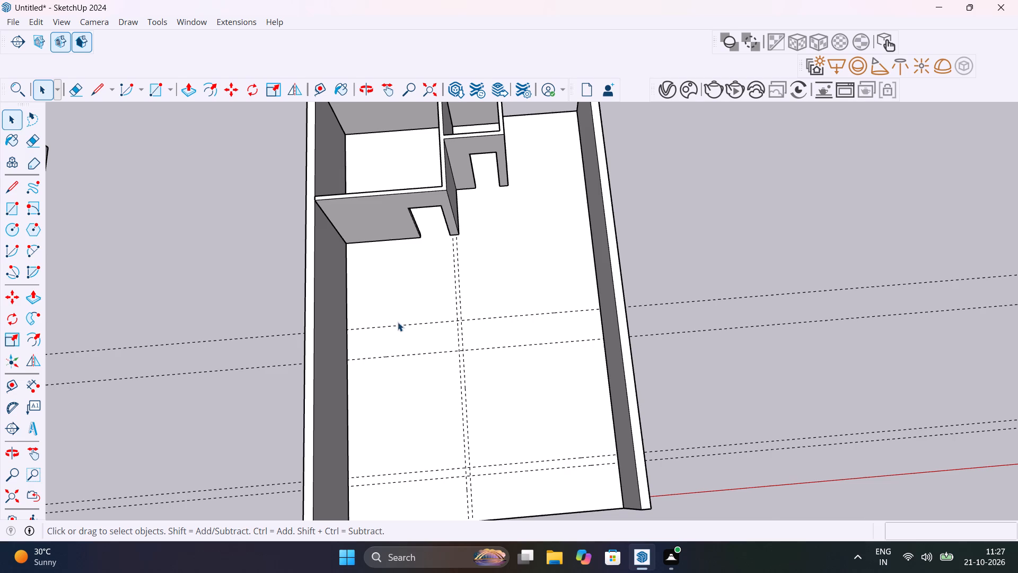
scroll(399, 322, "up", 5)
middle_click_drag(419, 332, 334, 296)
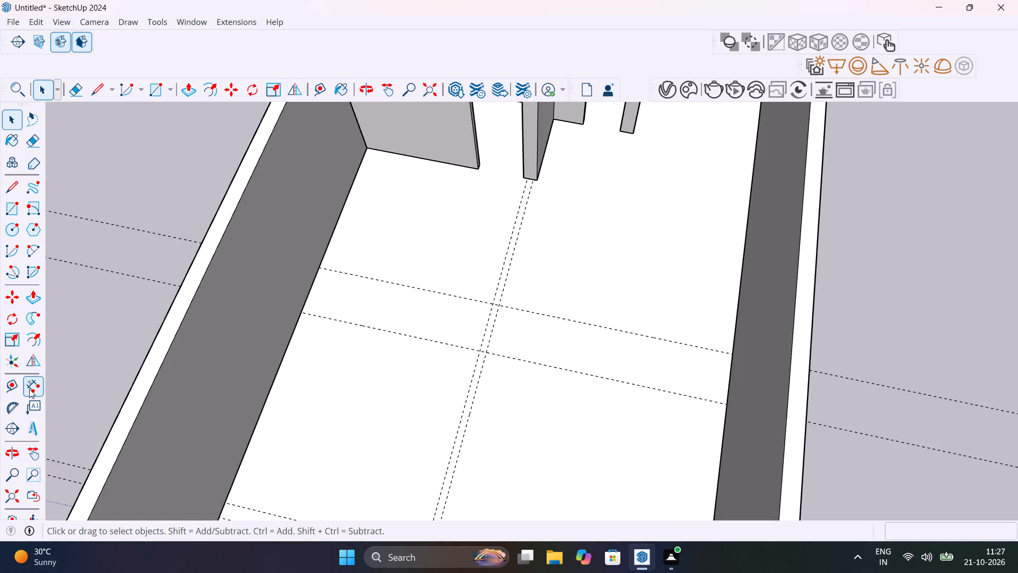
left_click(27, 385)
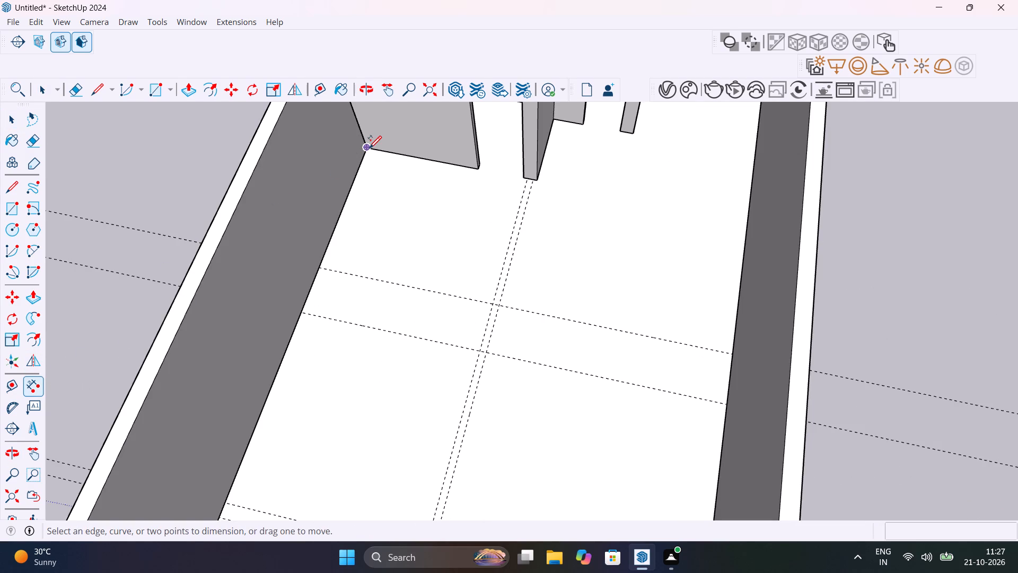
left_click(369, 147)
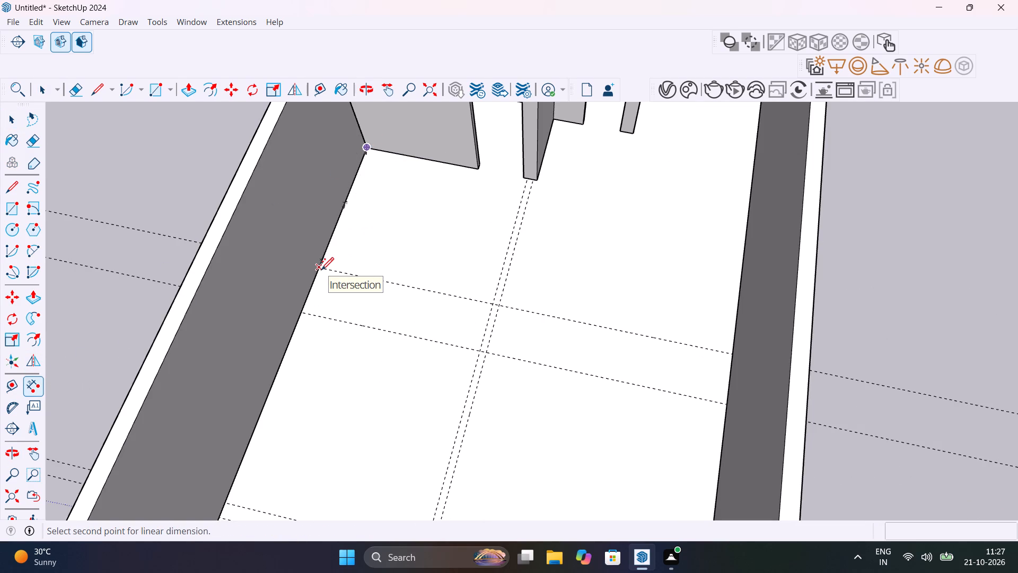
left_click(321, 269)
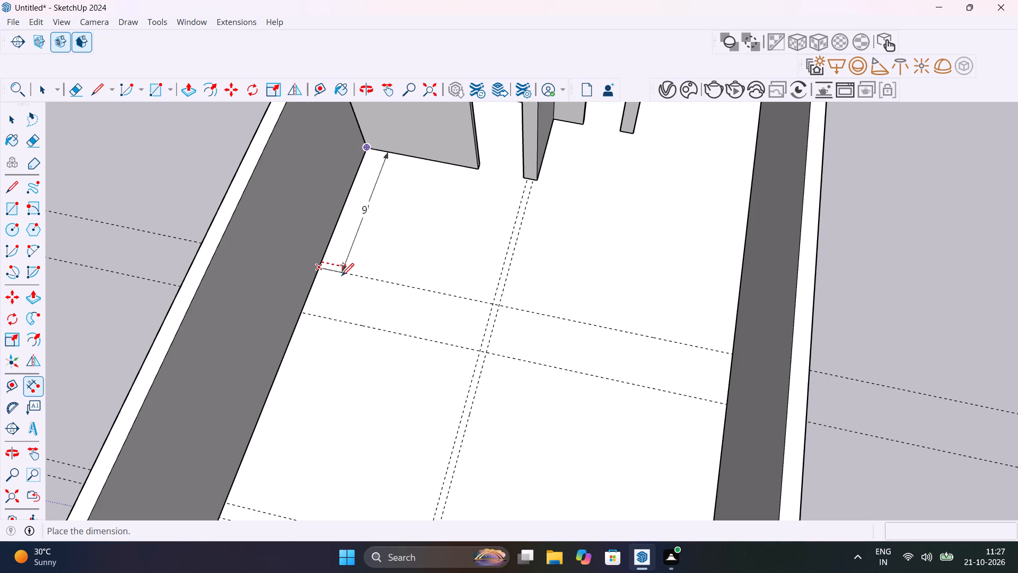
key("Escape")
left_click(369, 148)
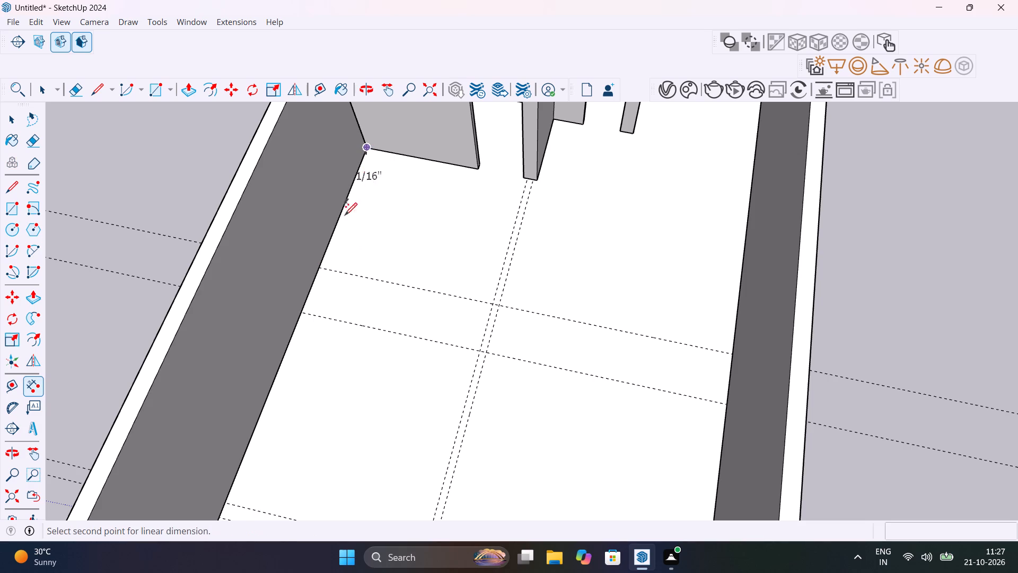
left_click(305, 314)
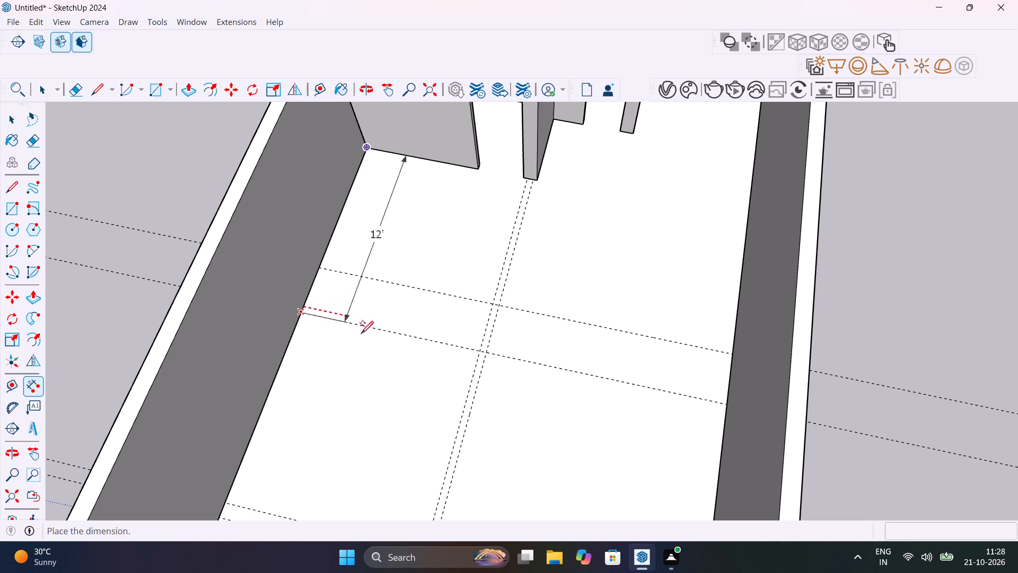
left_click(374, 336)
Measure between the cross guides along the lengthwise pair, and the gap between the two lengthwise guides near the open end.
scroll(422, 302, "up", 1)
scroll(422, 302, "down", 6)
middle_click_drag(432, 323, 443, 309)
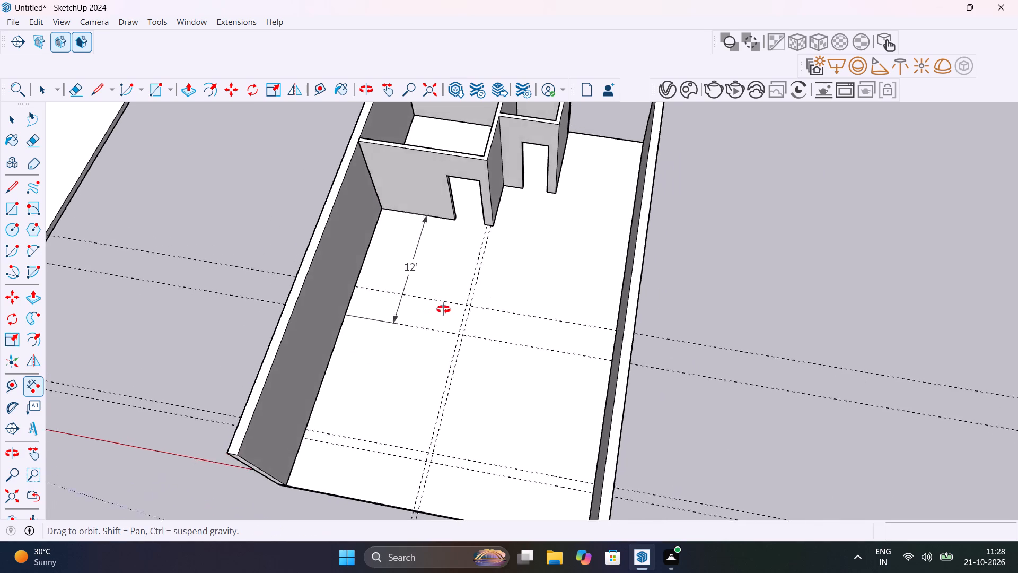
middle_click_drag(443, 309, 559, 240)
middle_click_drag(533, 376, 501, 282, "shift")
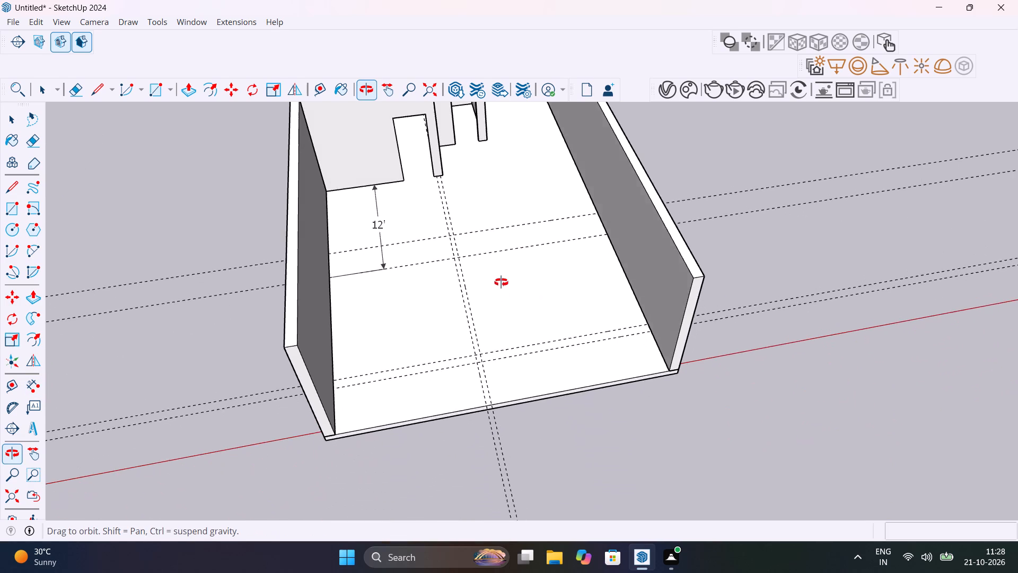
middle_click_drag(501, 282, 499, 289, "shift")
left_click(481, 354)
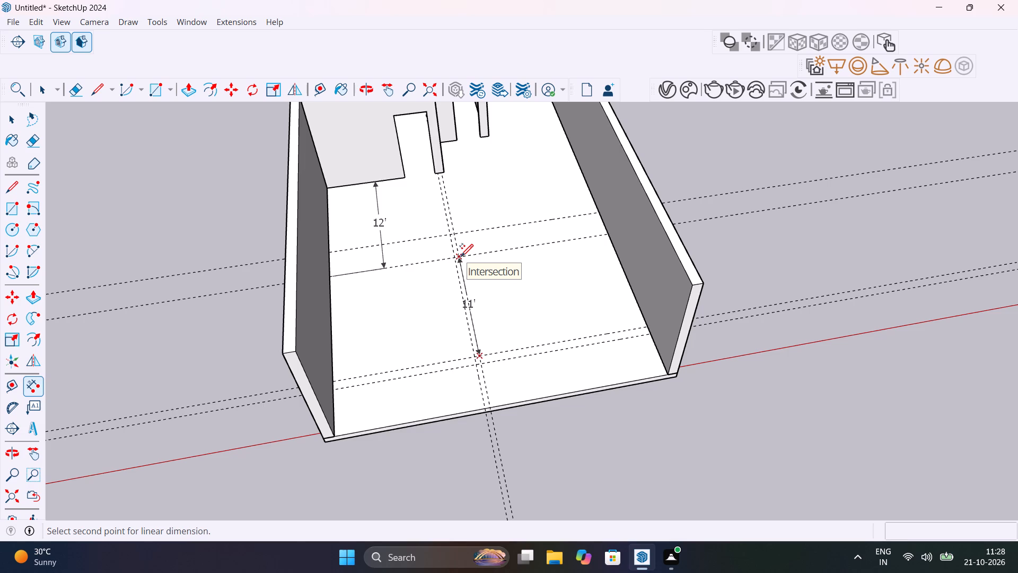
key("Escape")
scroll(482, 363, "up", 10)
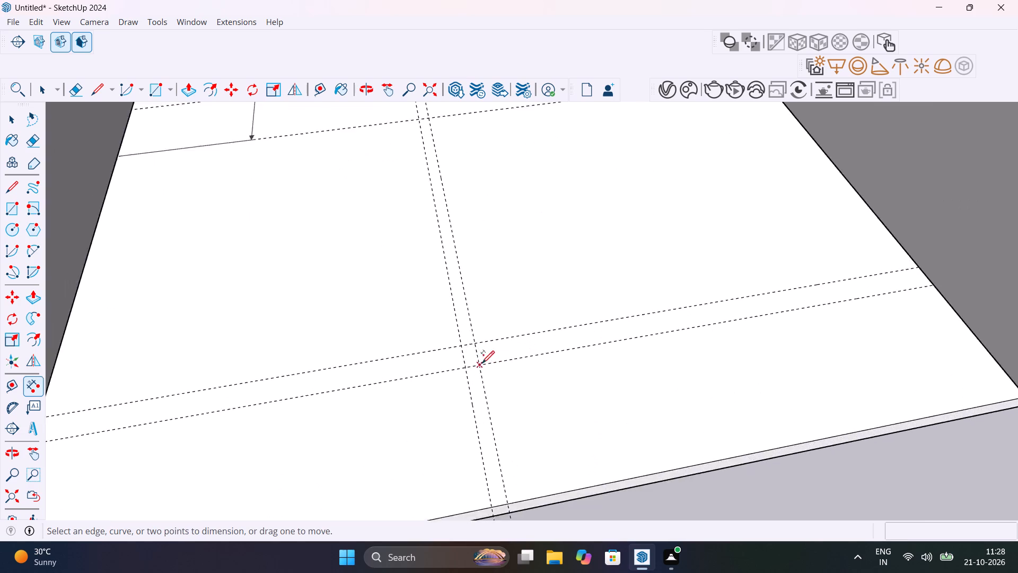
scroll(482, 362, "up", 4)
left_click(452, 336)
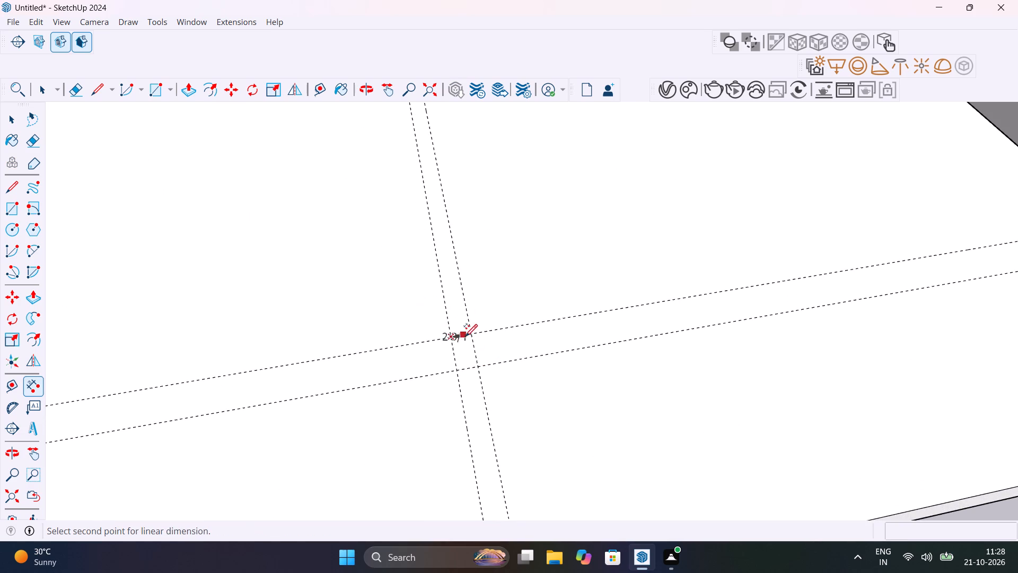
key("Escape")
Replace the lengthwise guide farther from the dimensioned side wall with one offset 9" from the remaining lengthwise guide.
scroll(471, 335, "down", 6)
key("space")
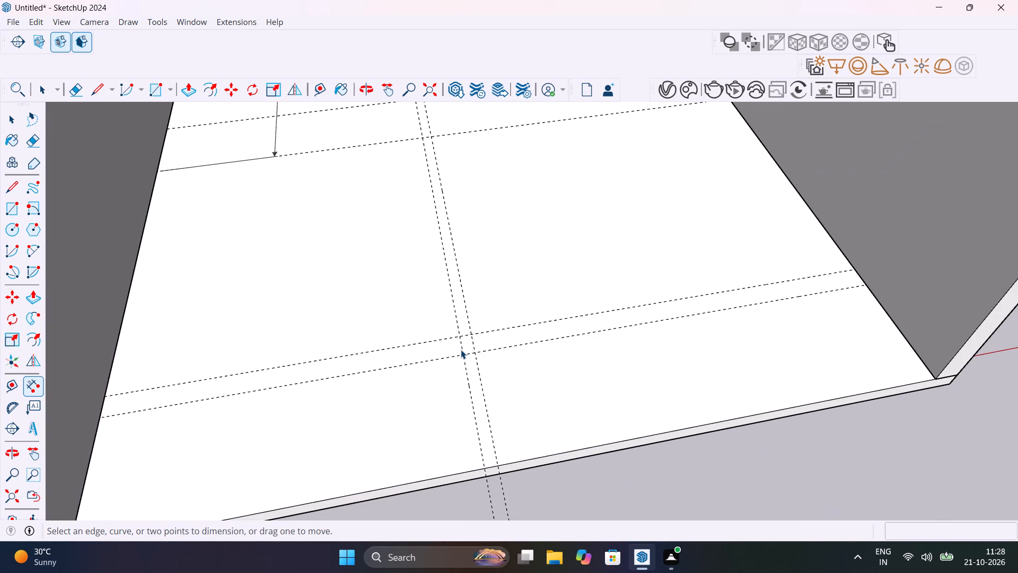
left_click(468, 319)
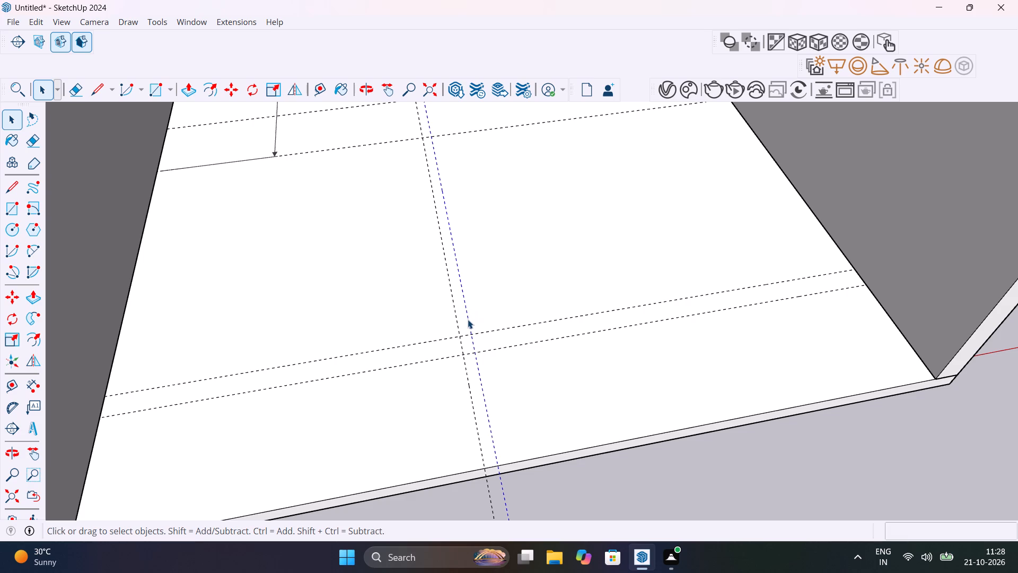
key("Delete")
key("t")
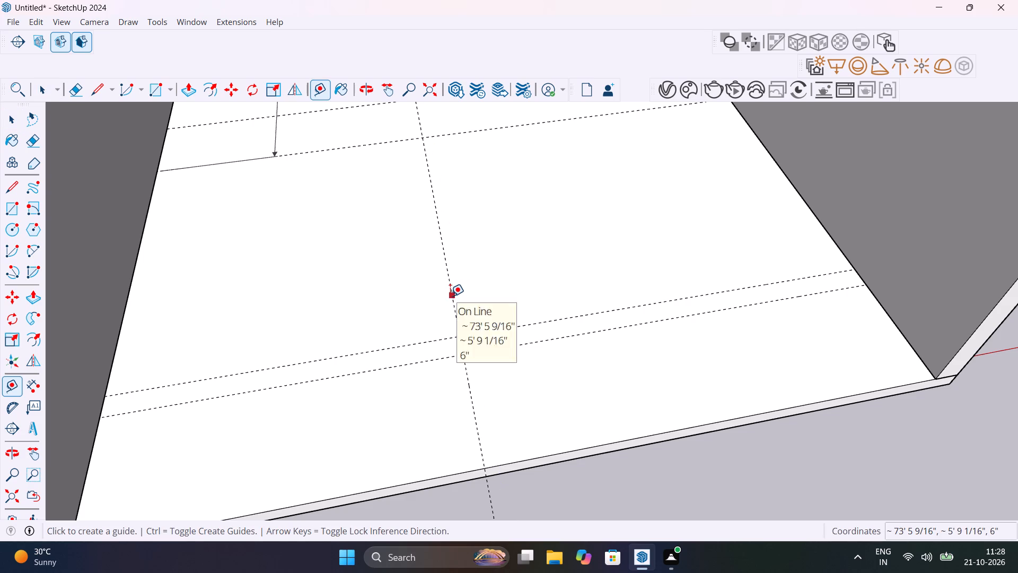
left_click(450, 296)
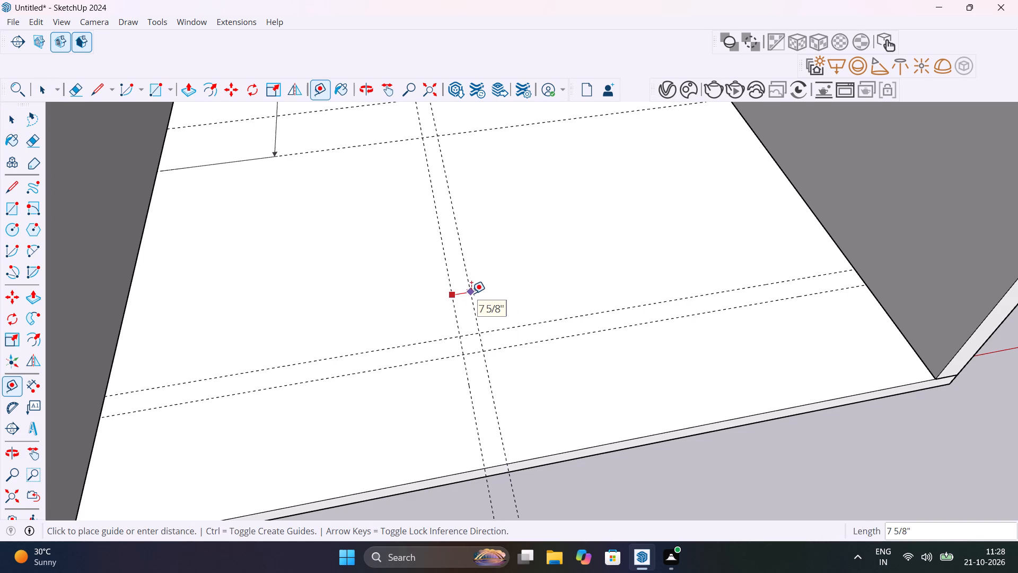
type("9\"")
key("Return")
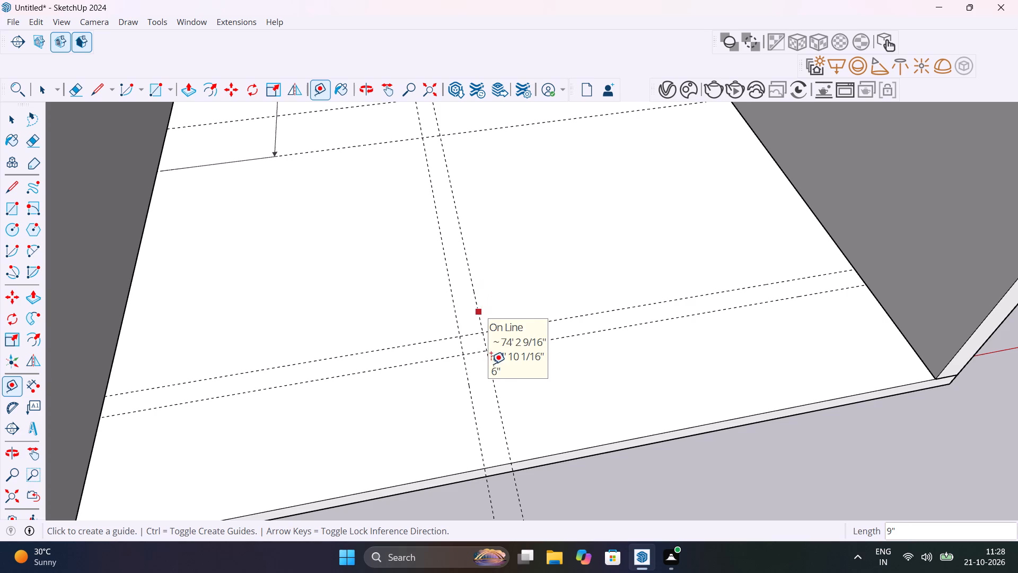
Add a parallel guide 9" from the cross guide at the 12' dimension's end, toward the slab's open end.
scroll(511, 378, "down", 9)
middle_click_drag(522, 398, 523, 473)
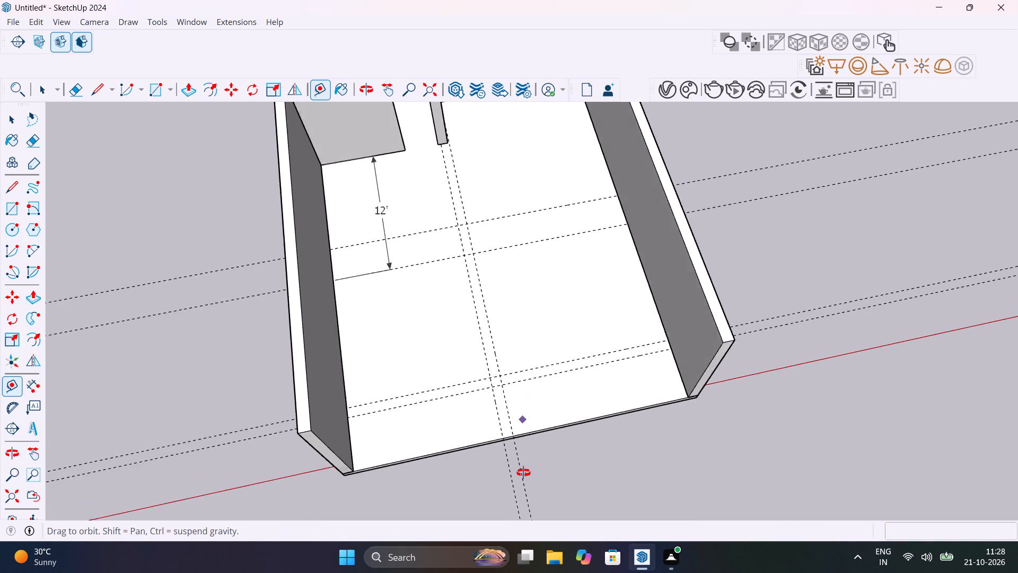
middle_click_drag(523, 473, 523, 476)
scroll(472, 265, "up", 6)
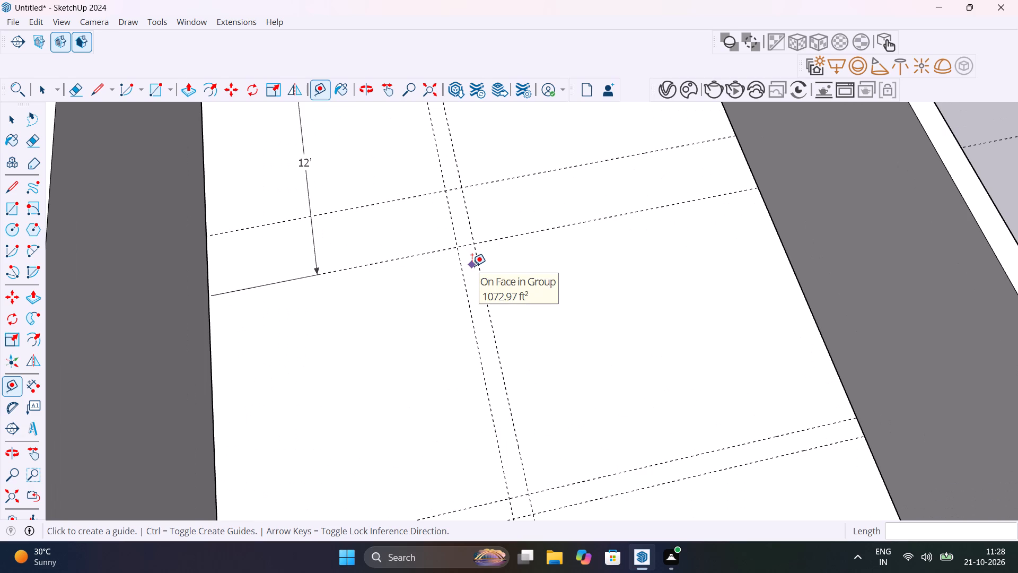
left_click(403, 256)
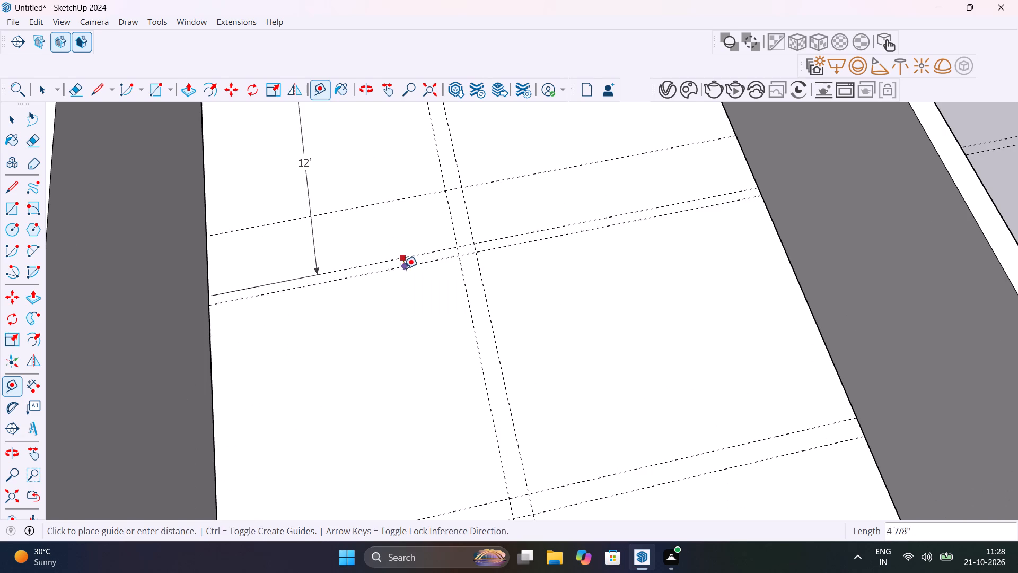
type("9\"")
key("Return")
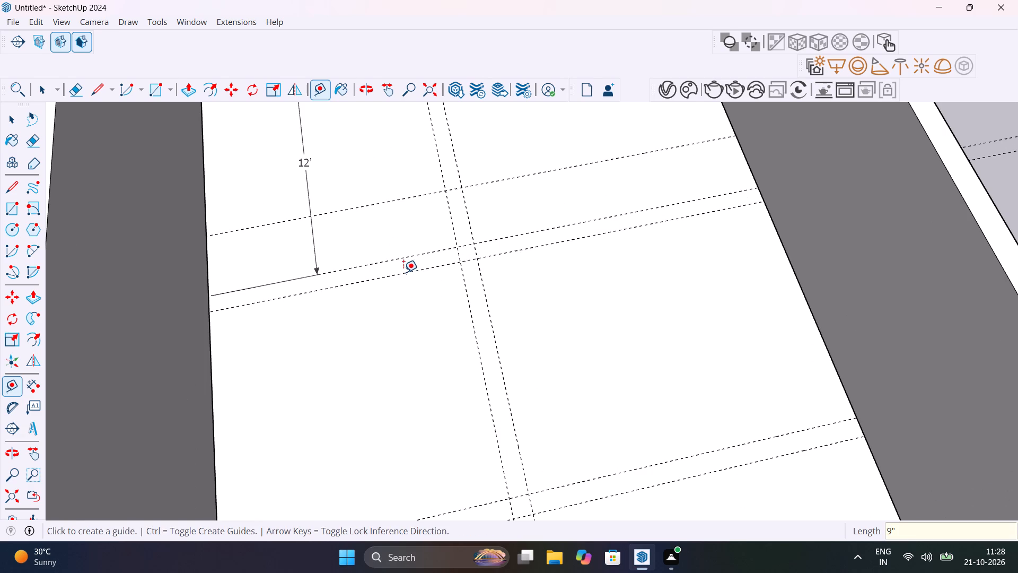
key("space")
Measure along the lengthwise guide from the new cross guide to the guide pair near the open end.
scroll(407, 276, "down", 5)
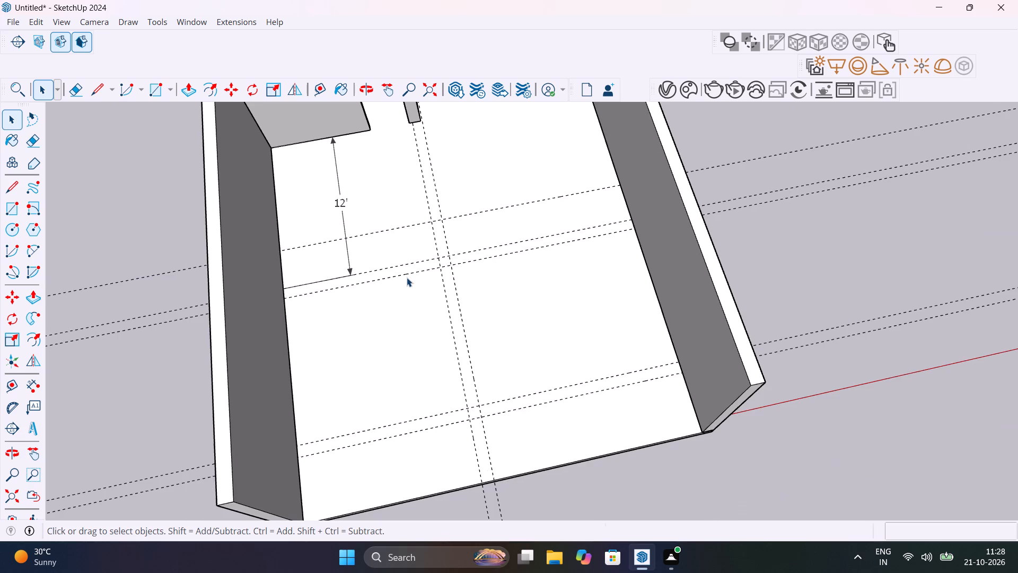
middle_click_drag(419, 300, 467, 245, "shift")
scroll(467, 245, "up", 1, "shift")
left_click(39, 380)
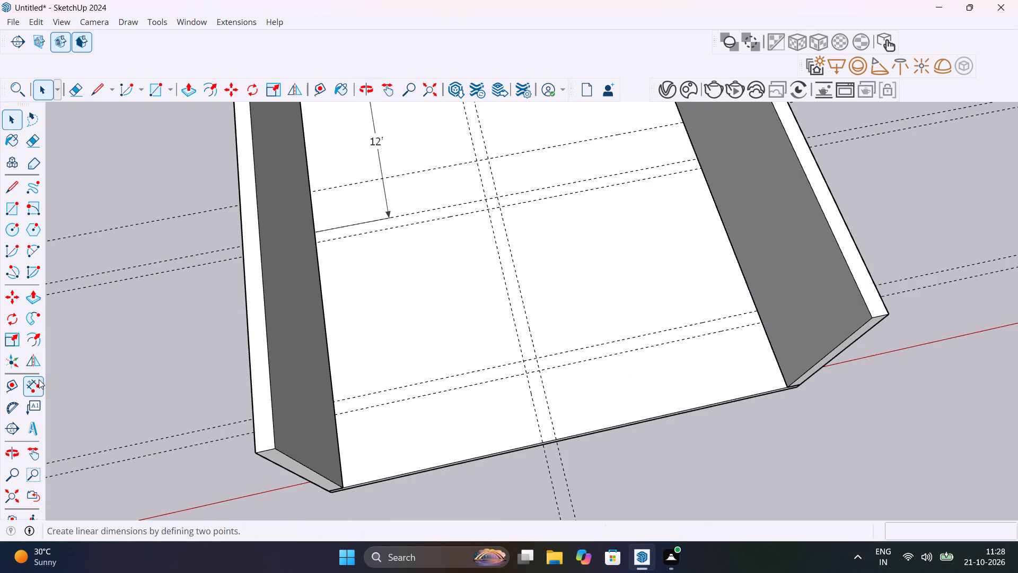
left_click(489, 211)
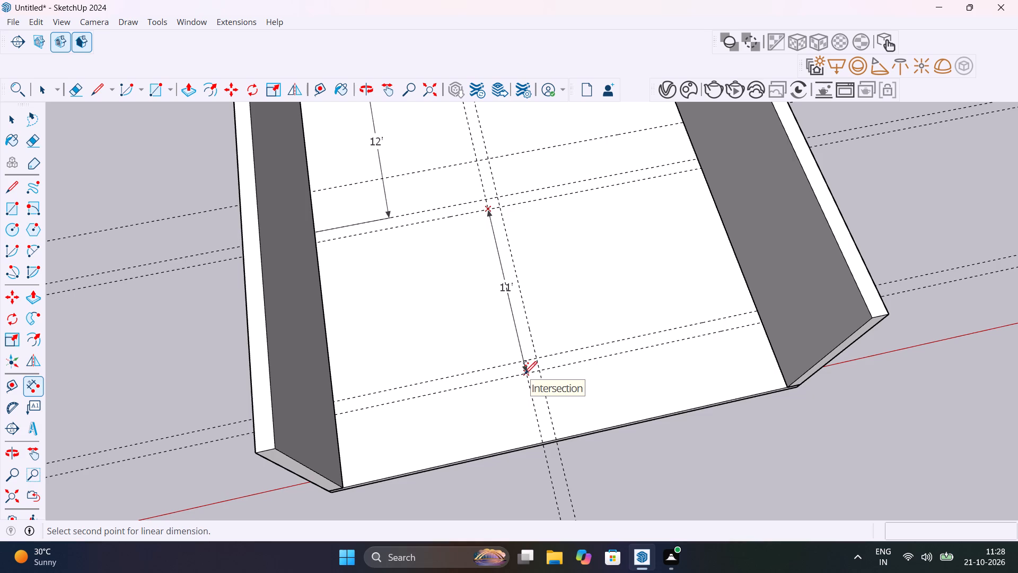
middle_click_drag(517, 366, 530, 292)
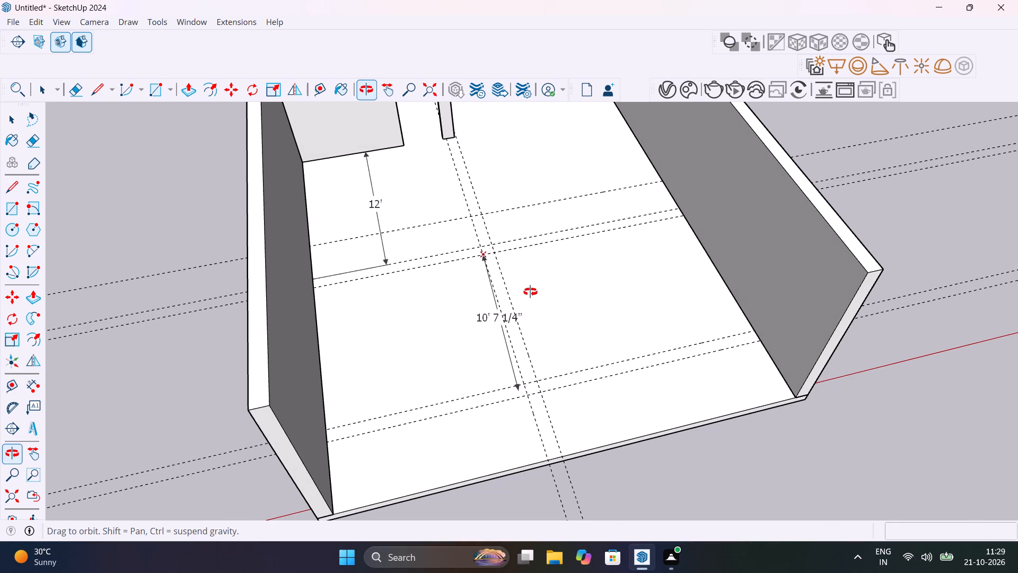
middle_click_drag(530, 292, 544, 317)
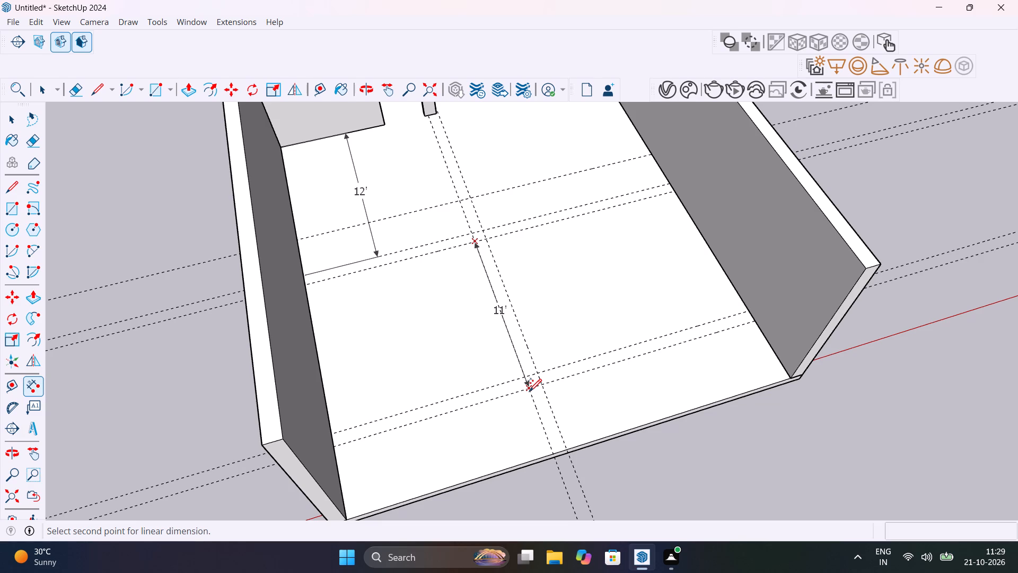
key("Escape")
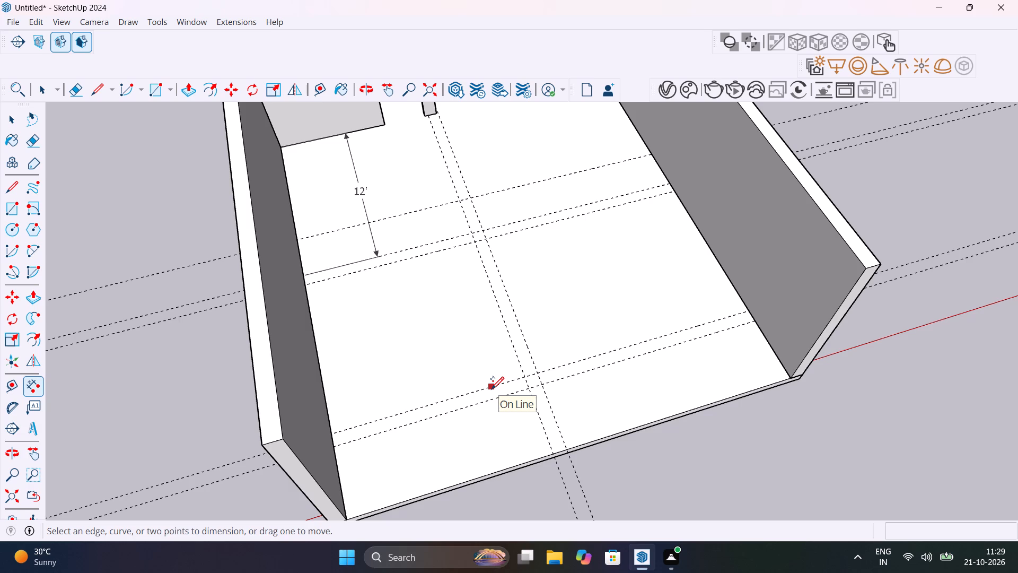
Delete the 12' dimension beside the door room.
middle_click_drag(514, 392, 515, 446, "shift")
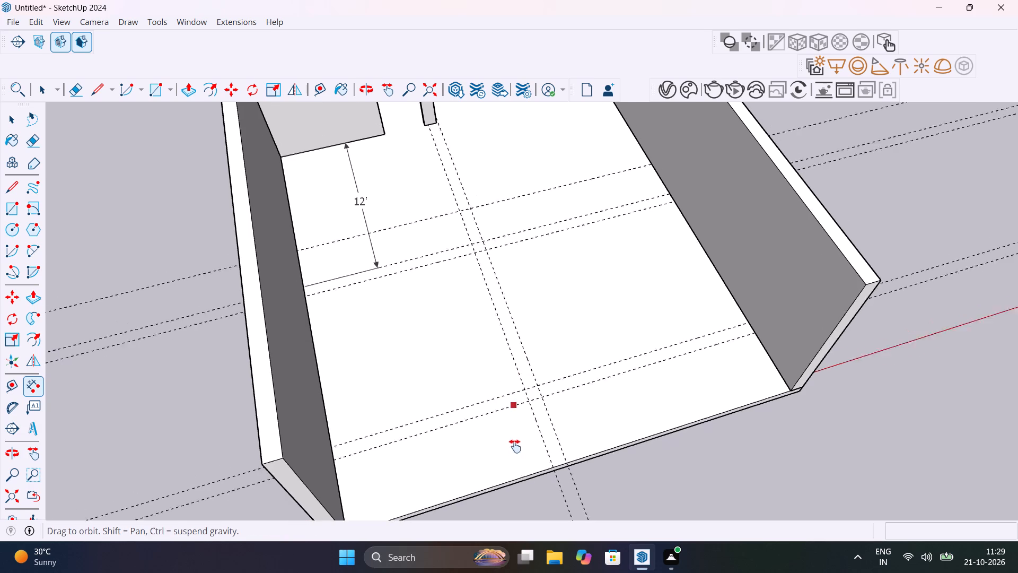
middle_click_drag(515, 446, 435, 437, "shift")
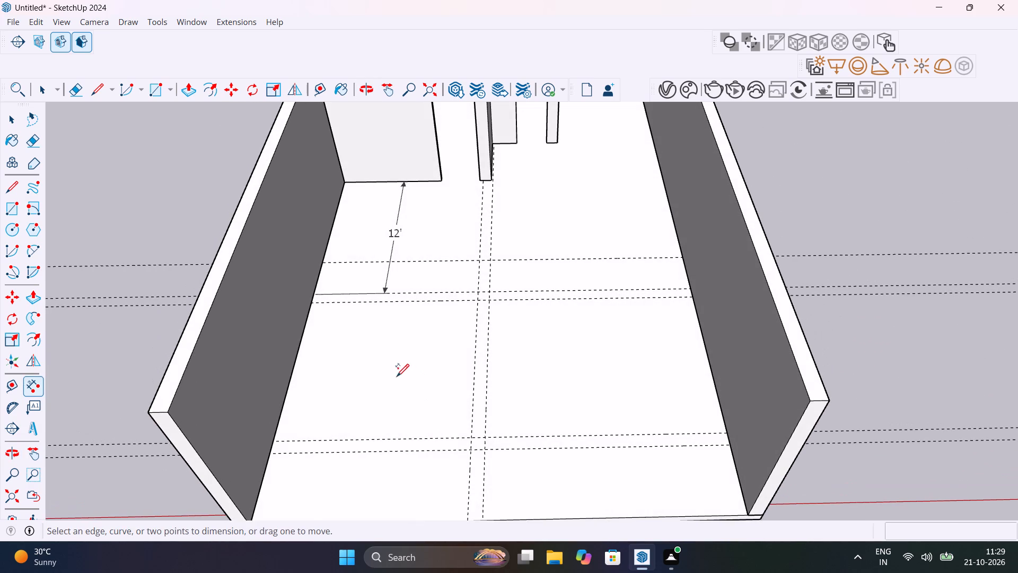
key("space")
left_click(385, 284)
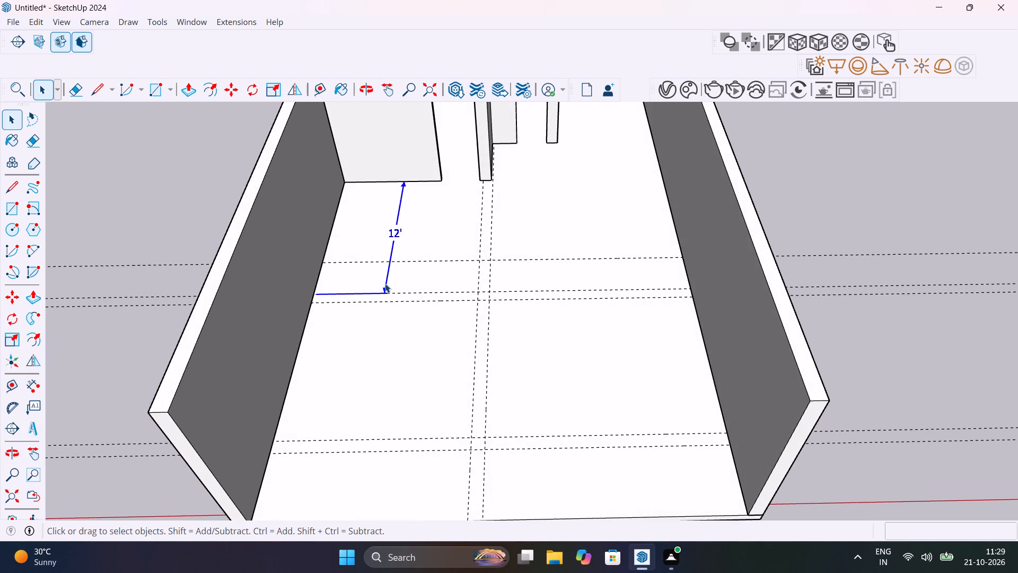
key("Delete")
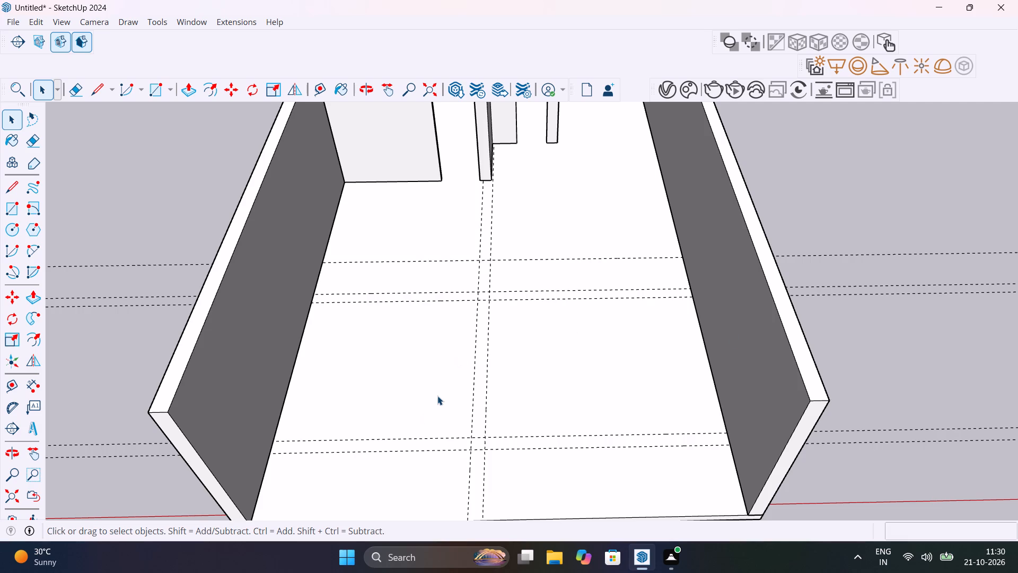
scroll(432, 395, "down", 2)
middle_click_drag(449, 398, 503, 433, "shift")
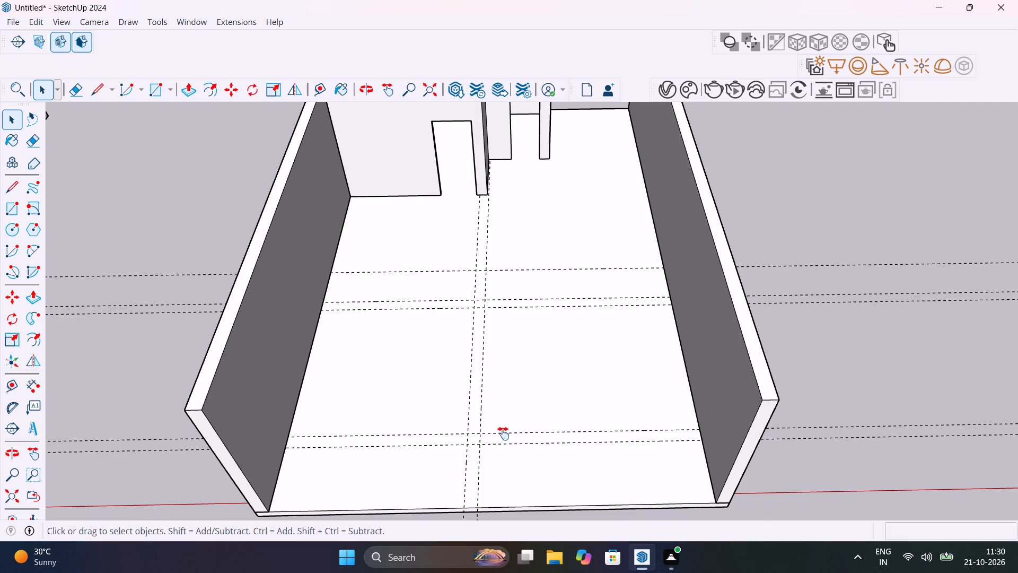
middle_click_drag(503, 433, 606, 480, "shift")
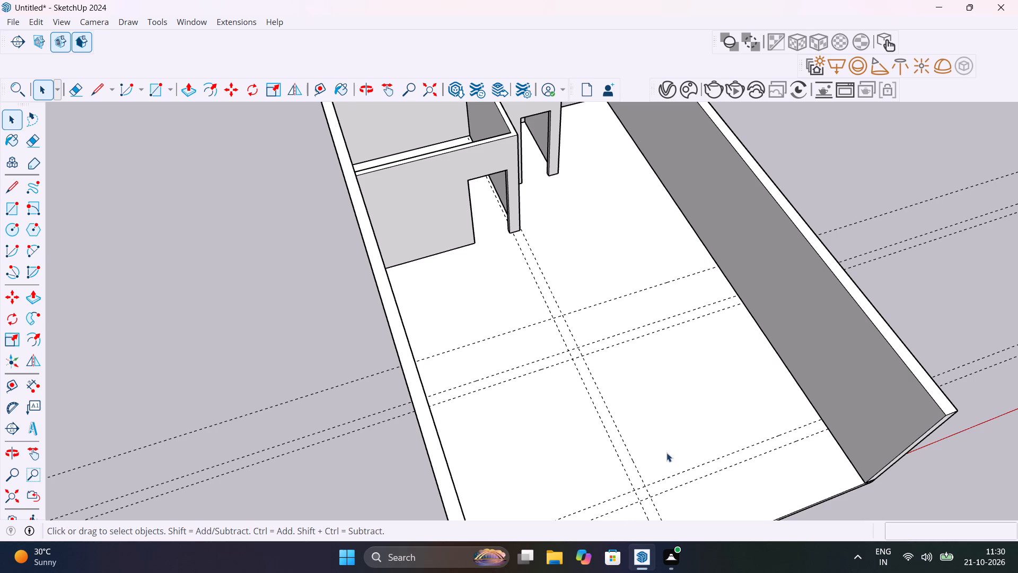
Draw the stepped partition footprint along the guides near the open end using 9" wide rectangles 11' 6", 11' and 13' 3" long.
middle_click_drag(666, 451, 572, 461, "shift")
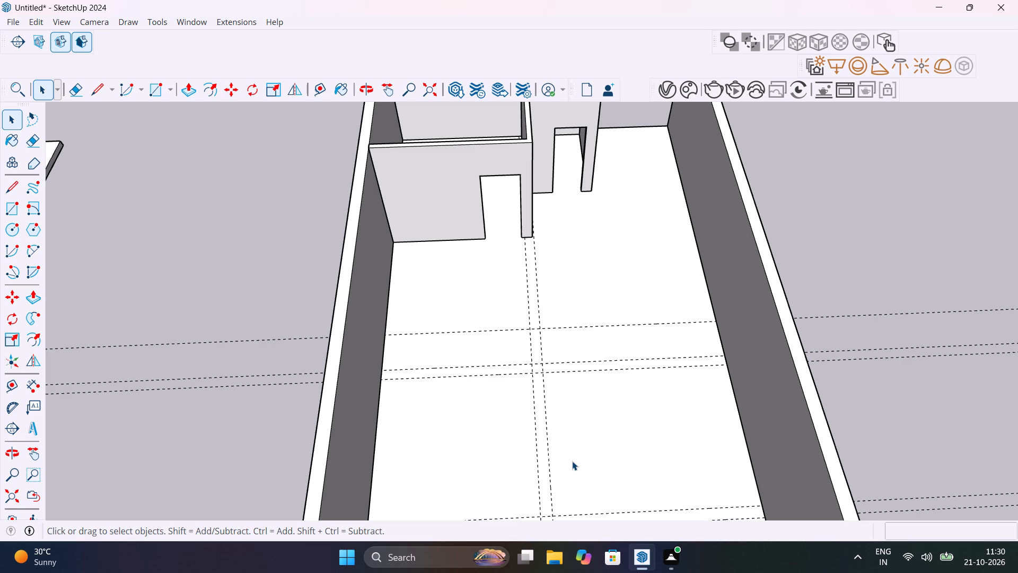
middle_click_drag(599, 441, 616, 372, "shift")
key("r")
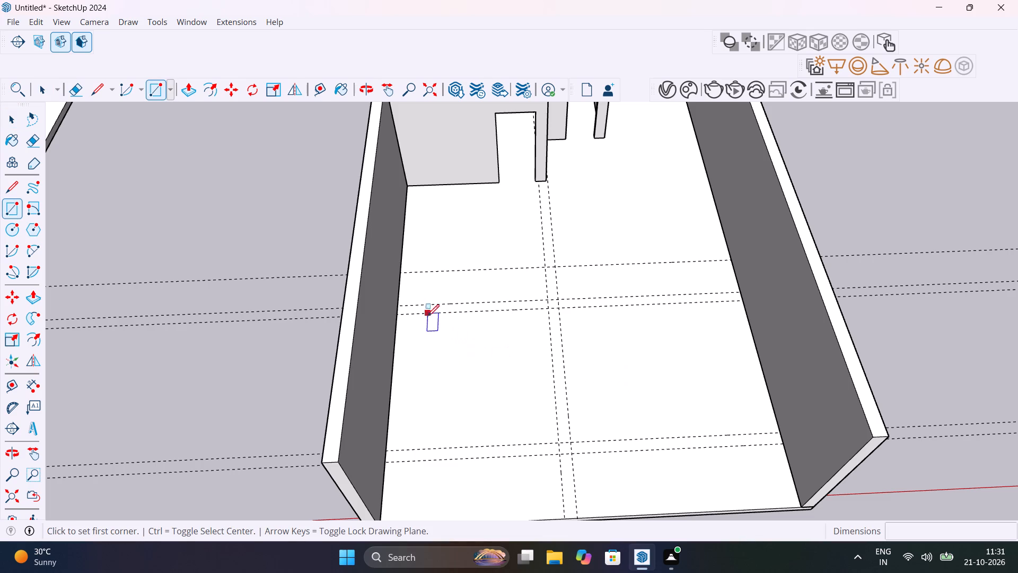
left_click(401, 305)
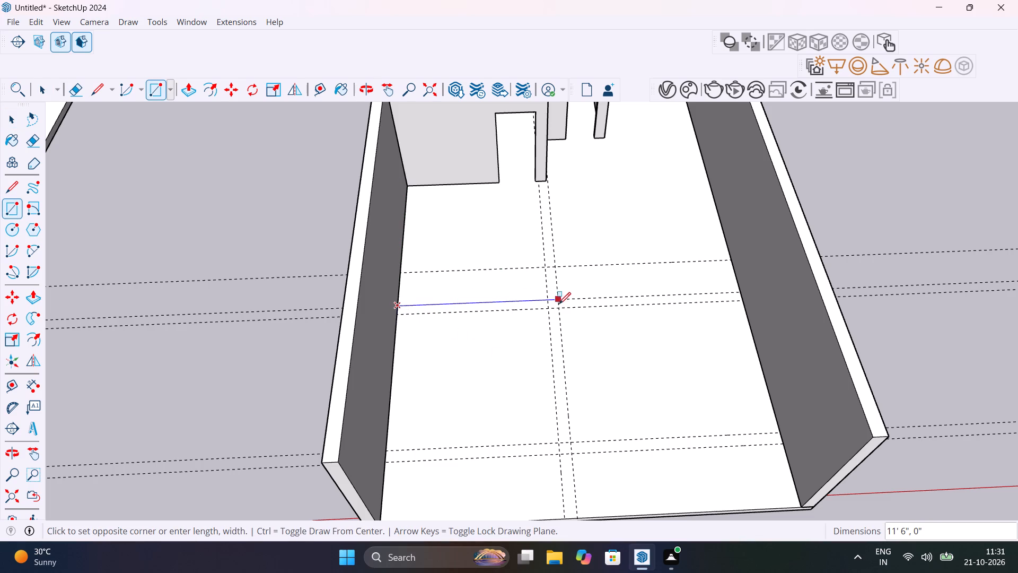
left_click(559, 307)
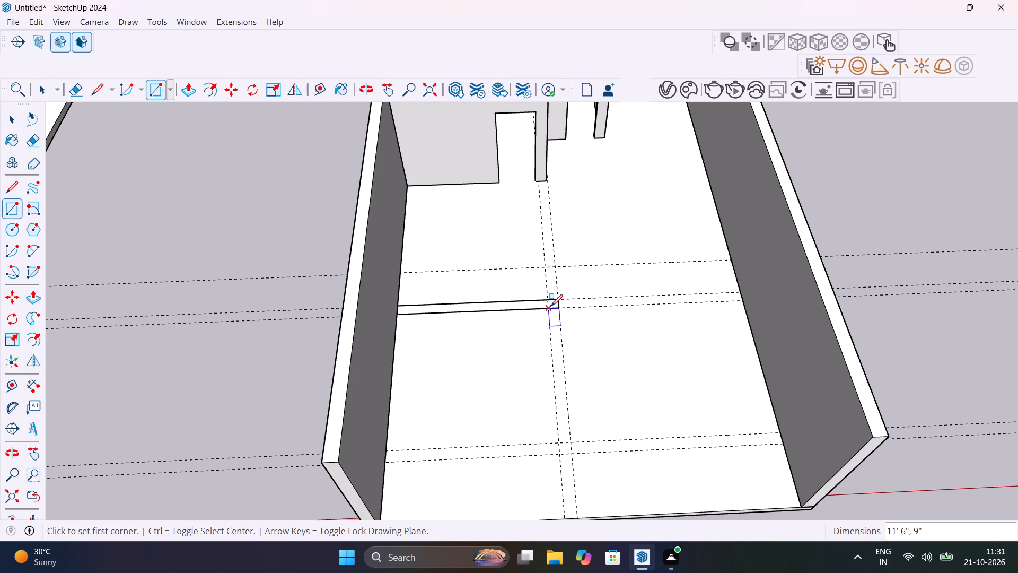
left_click(551, 306)
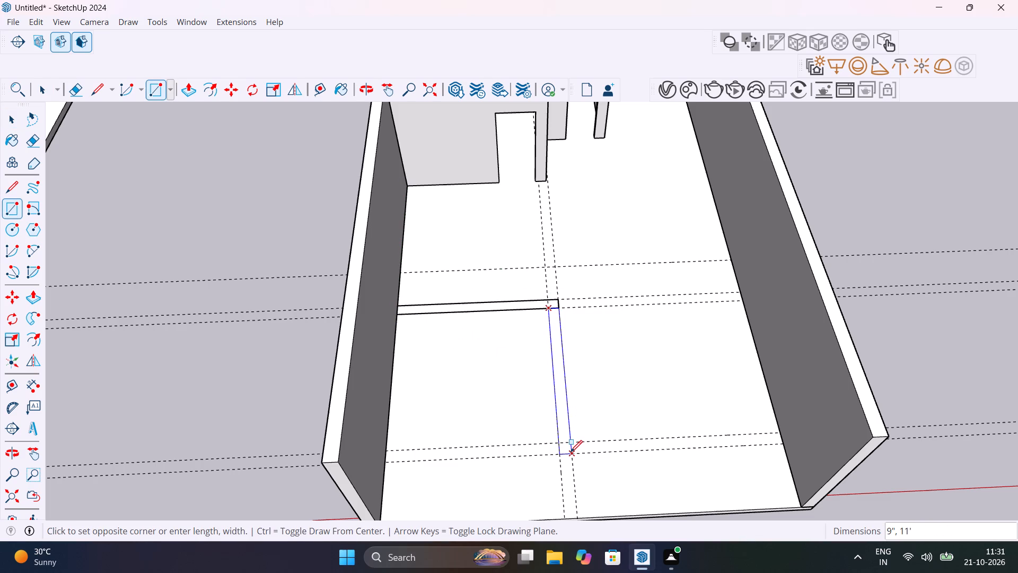
left_click(571, 452)
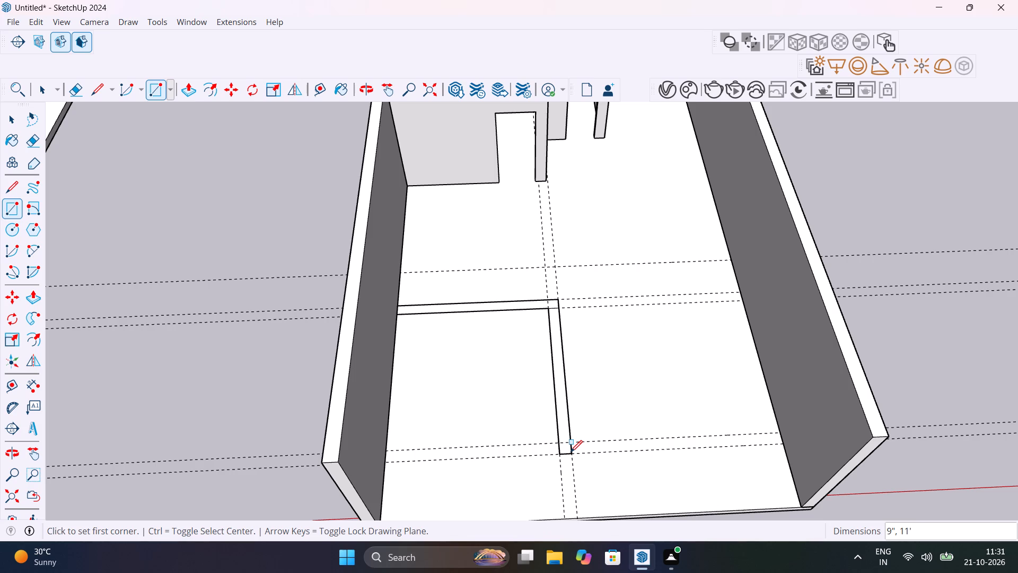
key("Escape")
left_click(783, 445)
left_click(574, 440)
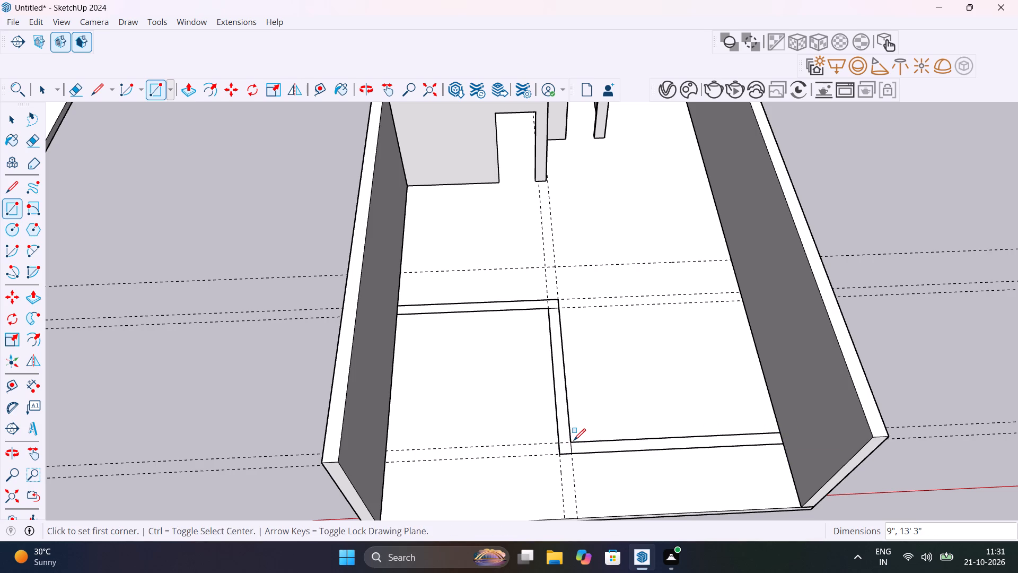
Erase the inner edges at the two corners where the footprint rectangles join, together with the guides running over them.
key("space")
scroll(573, 448, "up", 8)
key("e")
left_click_drag(573, 448, 568, 455)
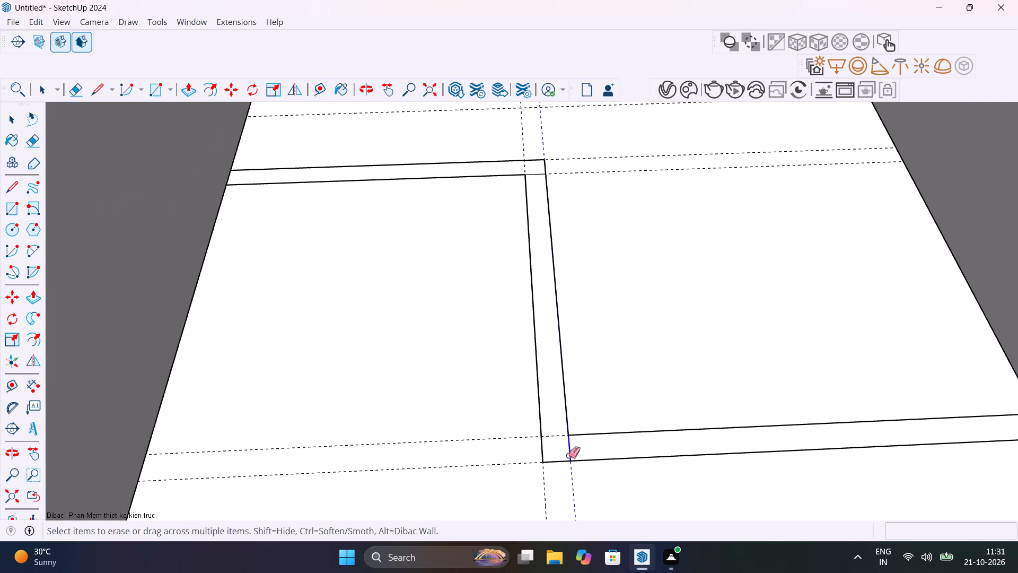
left_click_drag(568, 455, 568, 456)
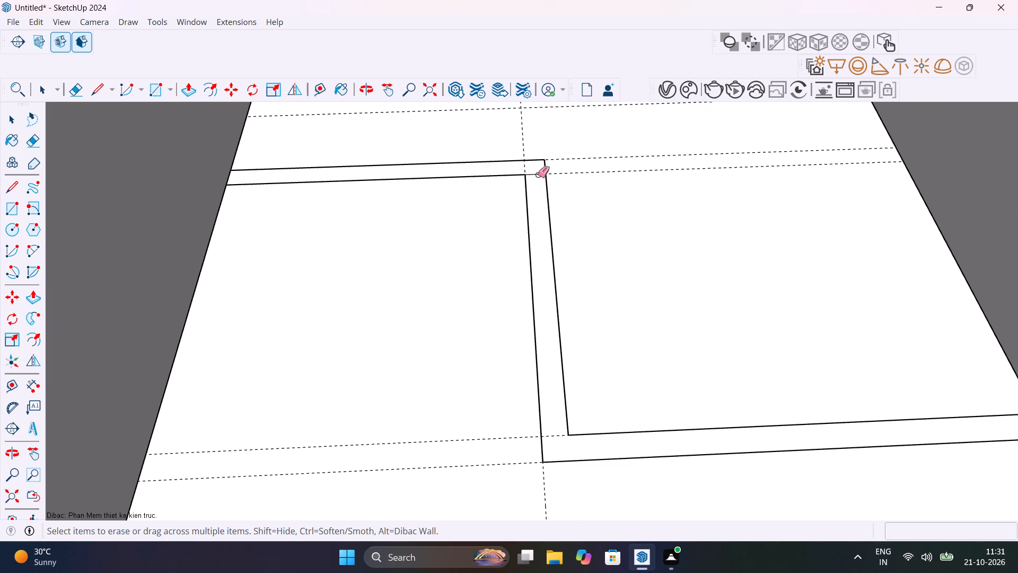
left_click(538, 175)
scroll(538, 308, "down", 6)
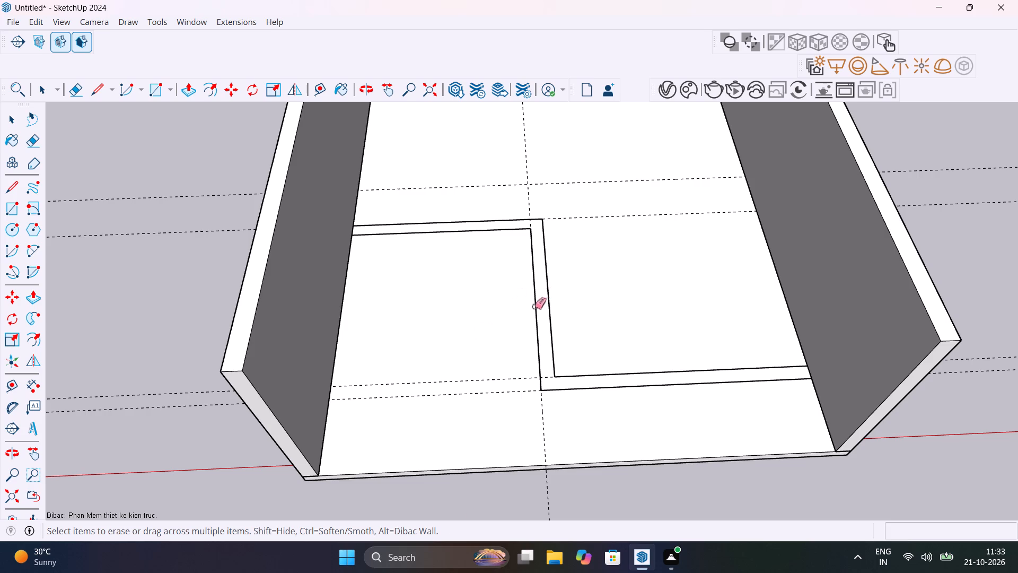
Push/Pull the stepped partition footprint up 10' to the height of the outer walls.
key("p")
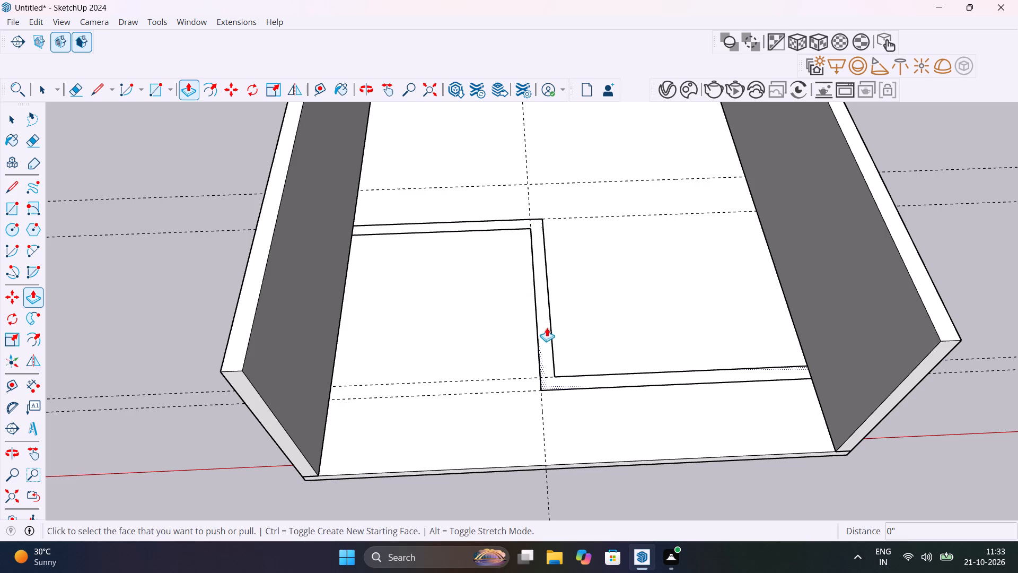
left_click(549, 333)
scroll(547, 304, "down", 4)
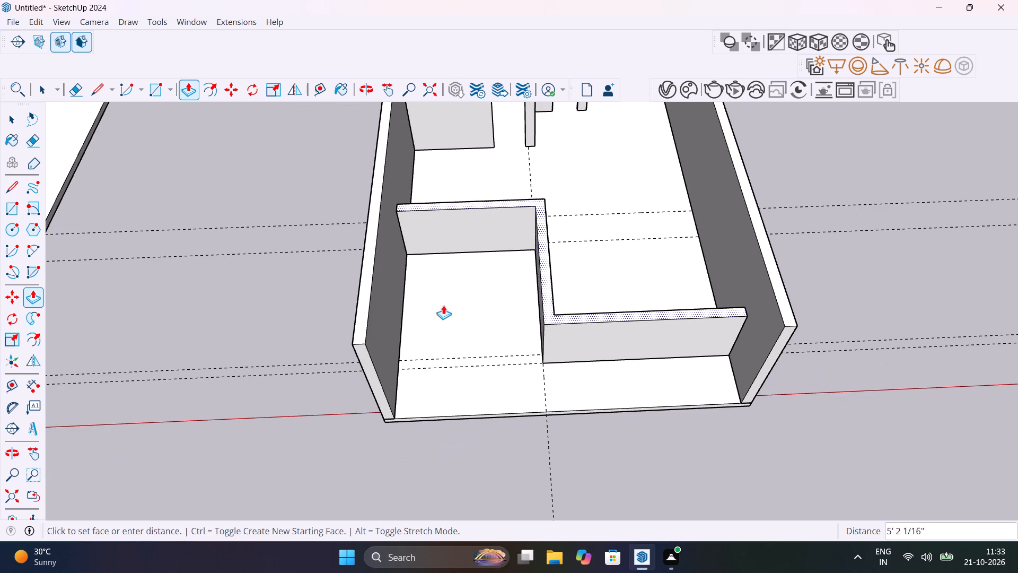
left_click(361, 337)
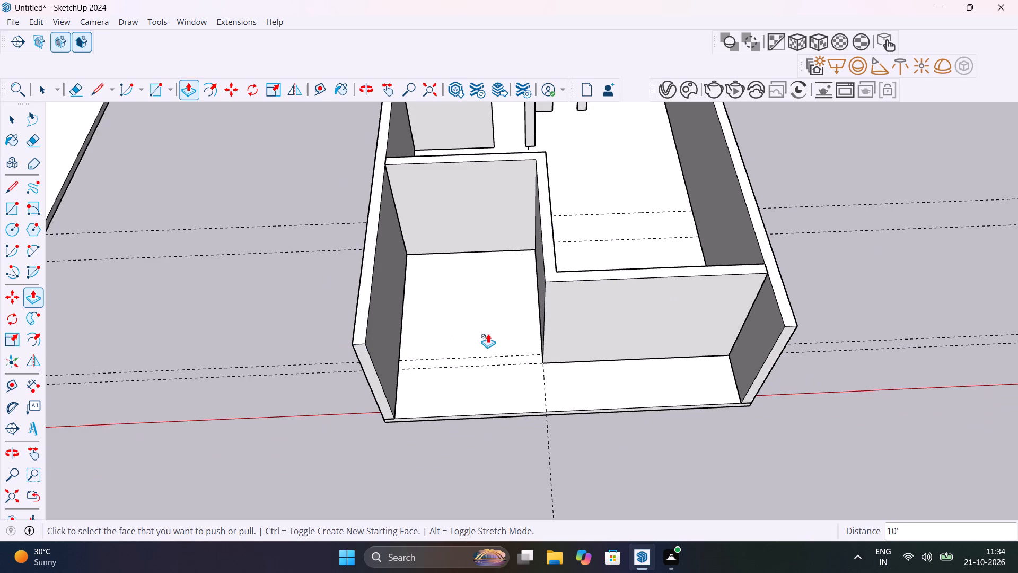
key("space")
Examine the raised stepped partition, the door-opened rooms and the remaining guides from several angles.
middle_click_drag(603, 354, 598, 495, "shift")
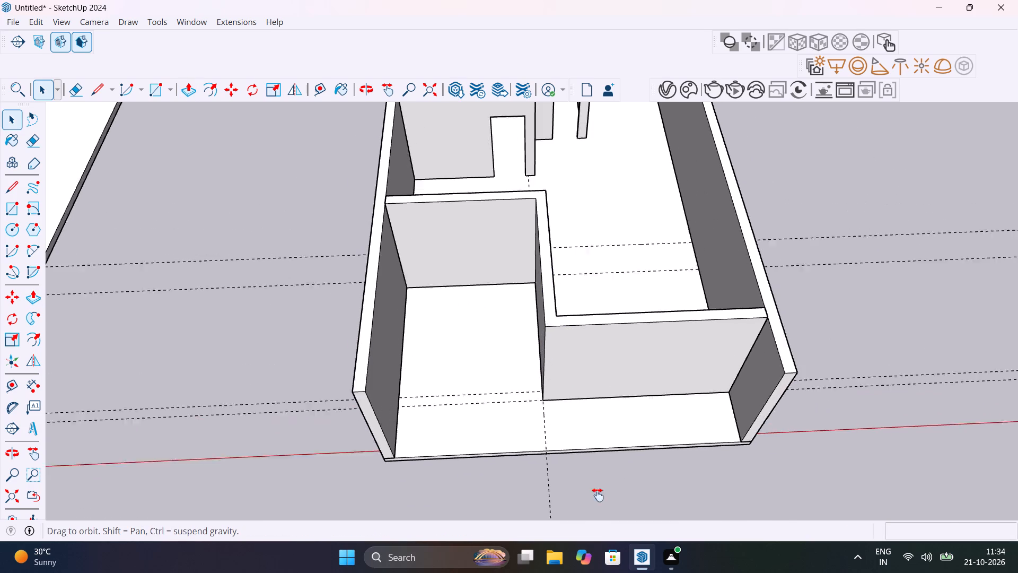
middle_click_drag(598, 495, 563, 478, "shift")
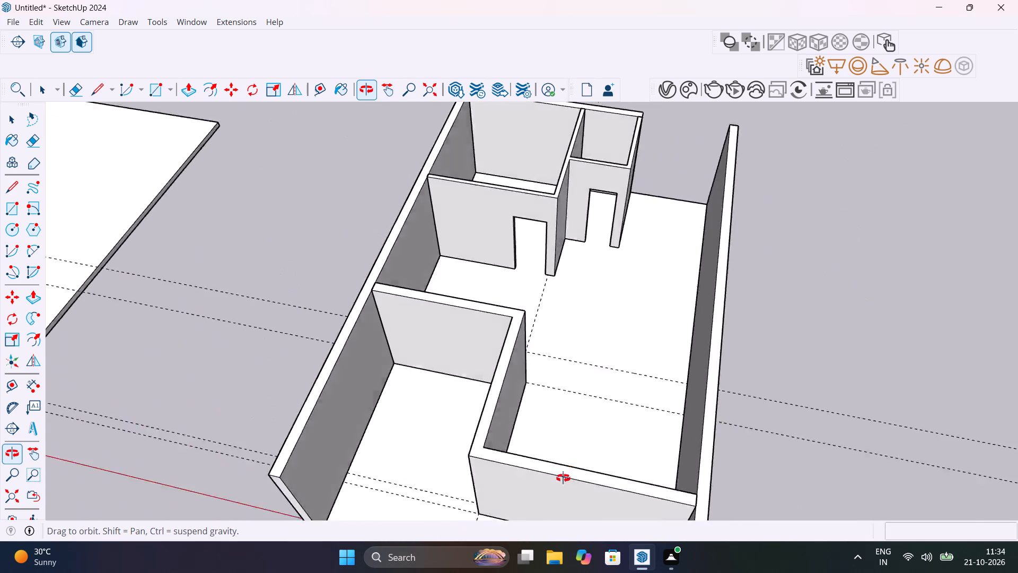
middle_click_drag(563, 478, 579, 436, "shift")
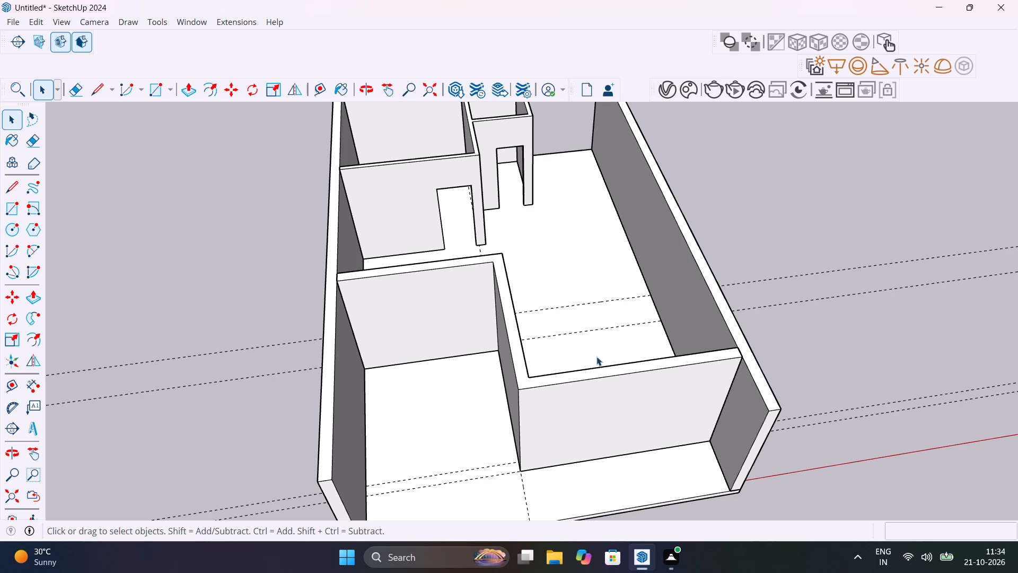
scroll(608, 326, "up", 3)
middle_click_drag(626, 332, 573, 462, "shift")
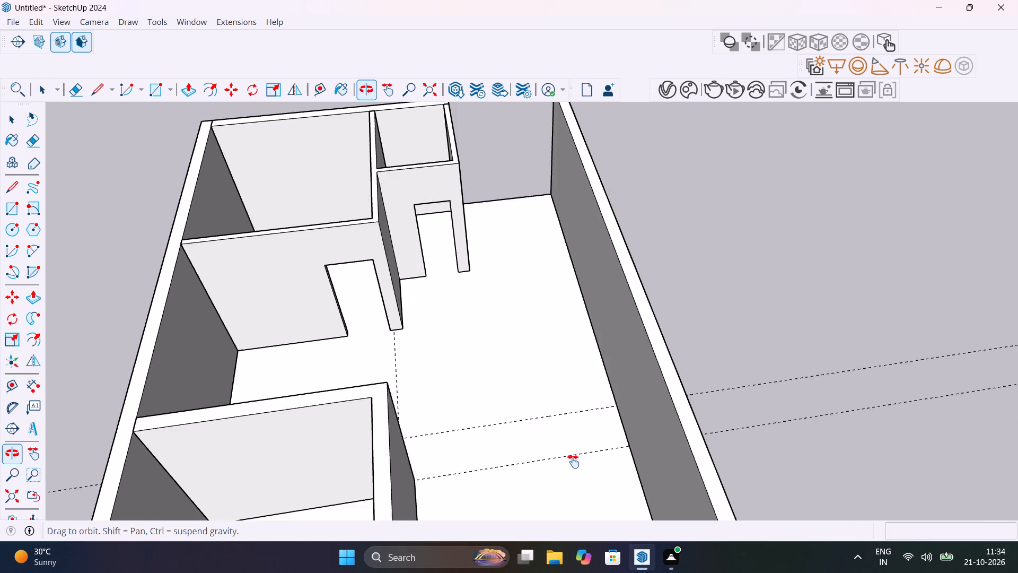
middle_click_drag(573, 462, 580, 425, "shift")
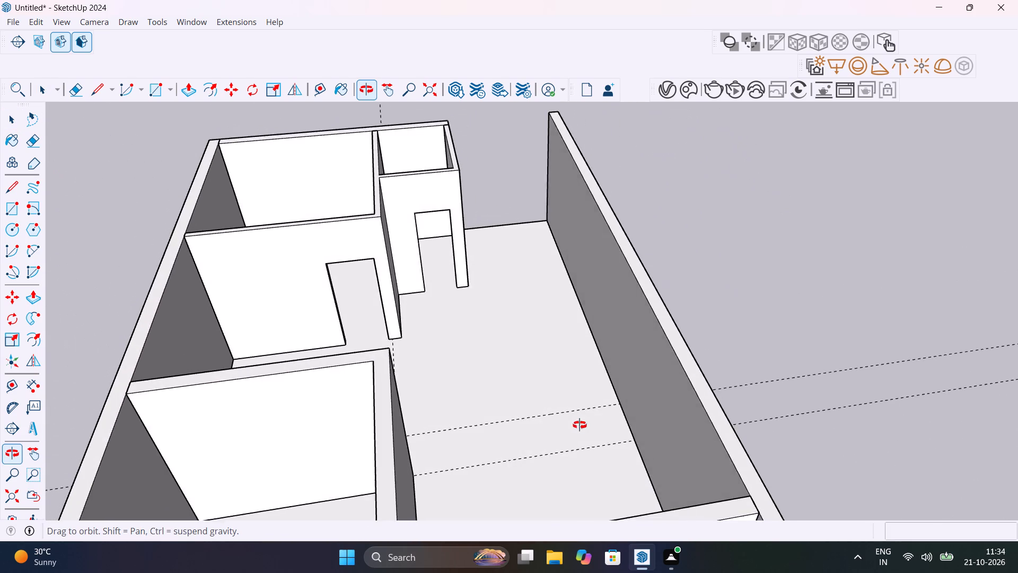
middle_click_drag(580, 425, 595, 434, "shift")
scroll(560, 493, "up", 1, "shift")
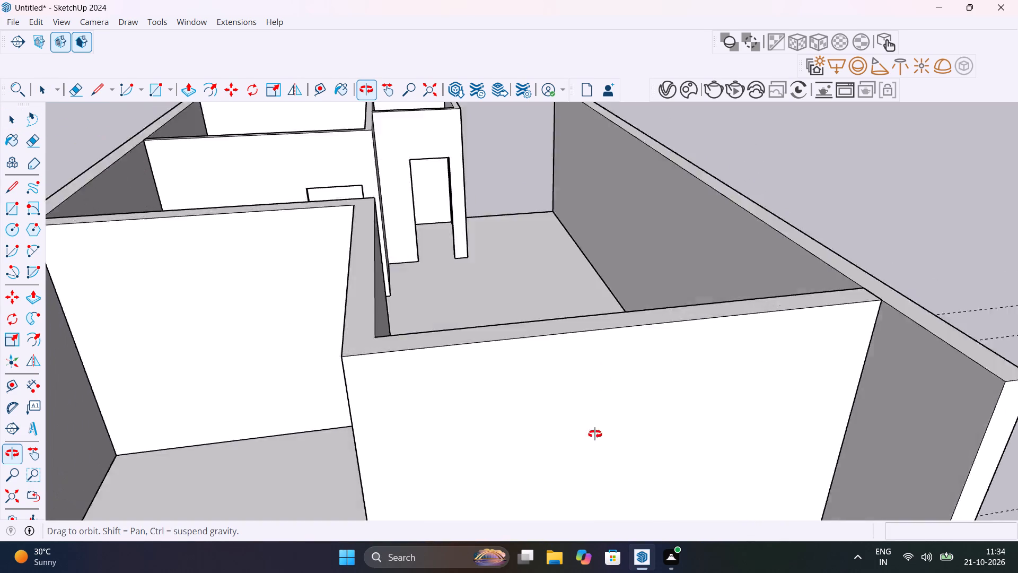
middle_click_drag(595, 434, 591, 481, "shift")
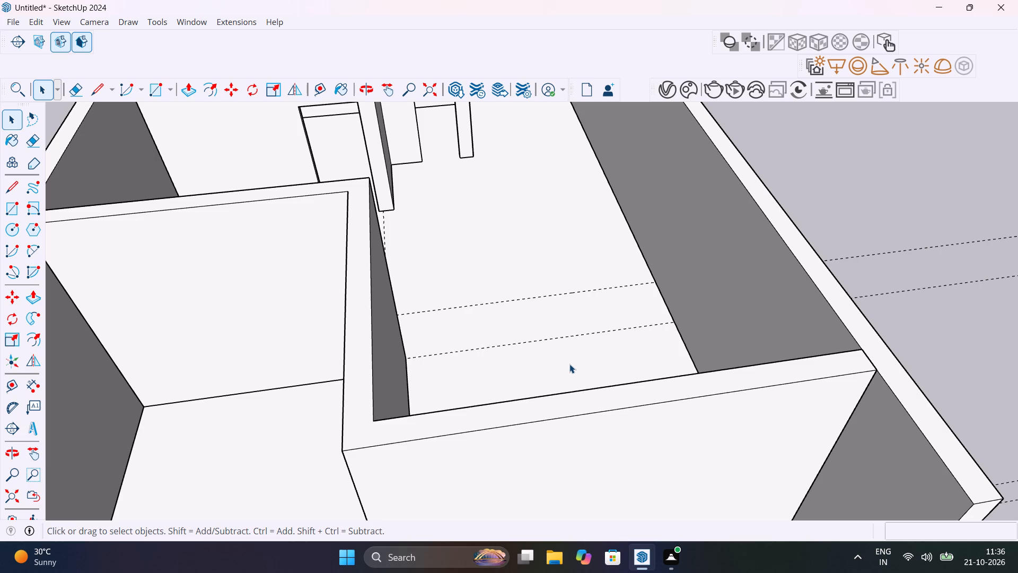
scroll(531, 364, "down", 4)
middle_click_drag(559, 354, 549, 398)
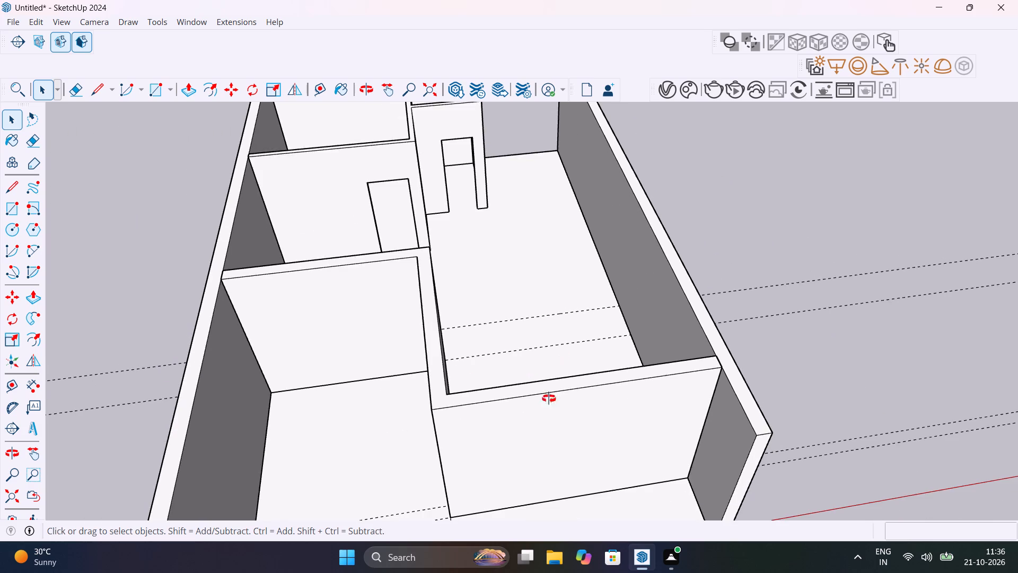
middle_click_drag(549, 398, 519, 556)
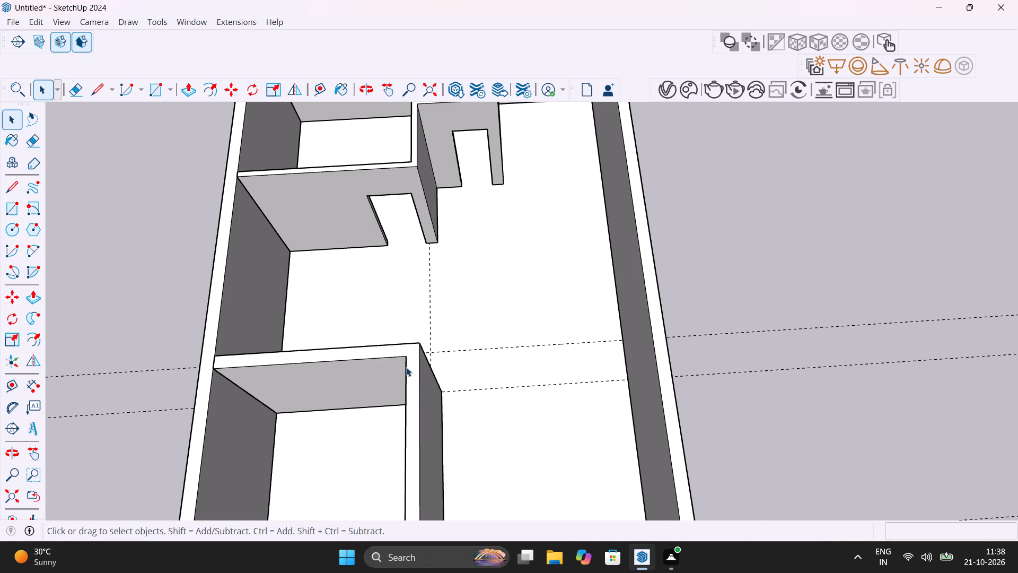
scroll(406, 367, "up", 1)
scroll(406, 367, "down", 1)
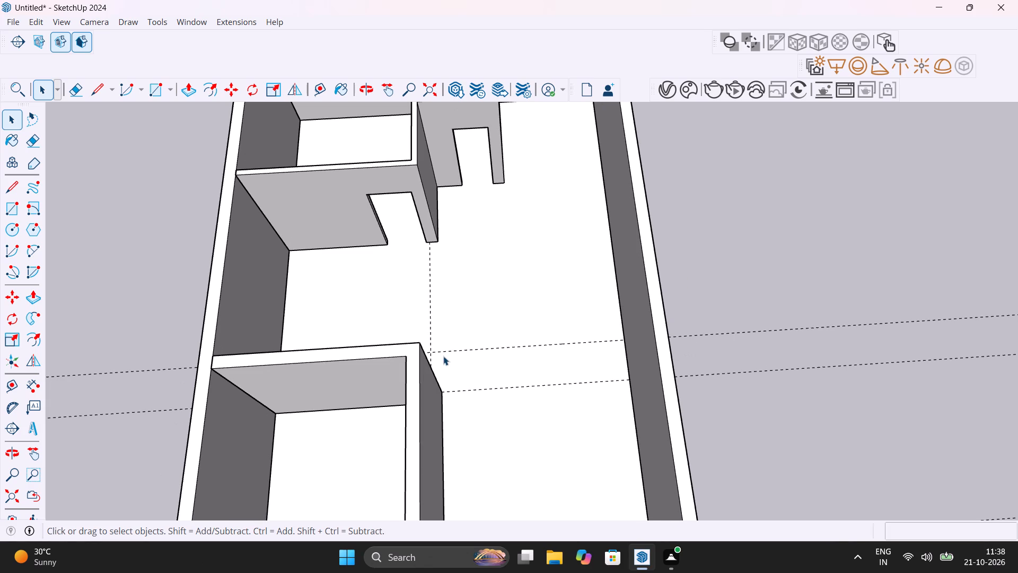
Add a guide 4.5" in from the slab's end edge, in the gap between the small door-opened room and the side wall.
middle_click_drag(443, 355, 403, 420, "shift")
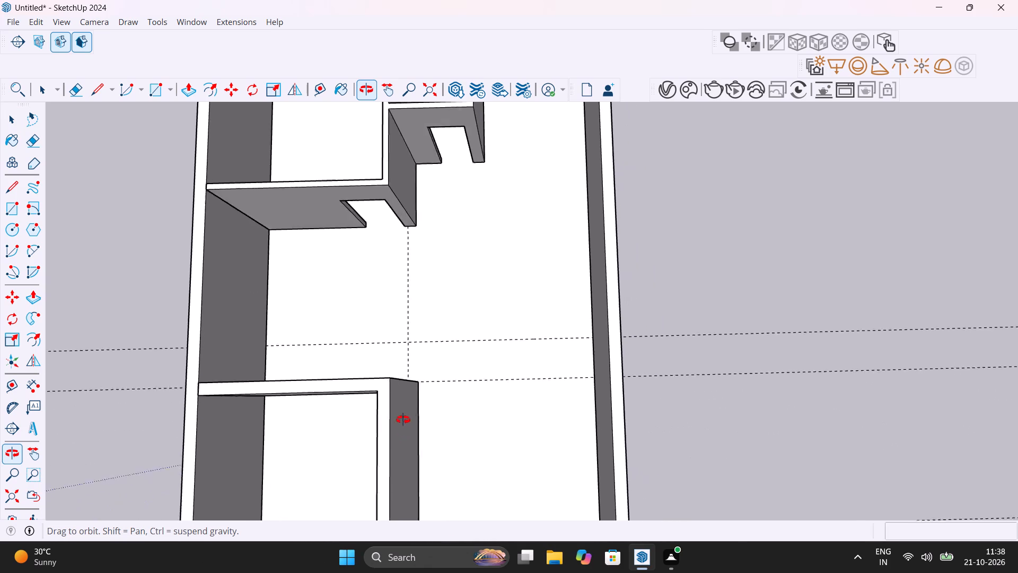
middle_click_drag(403, 420, 315, 561, "shift")
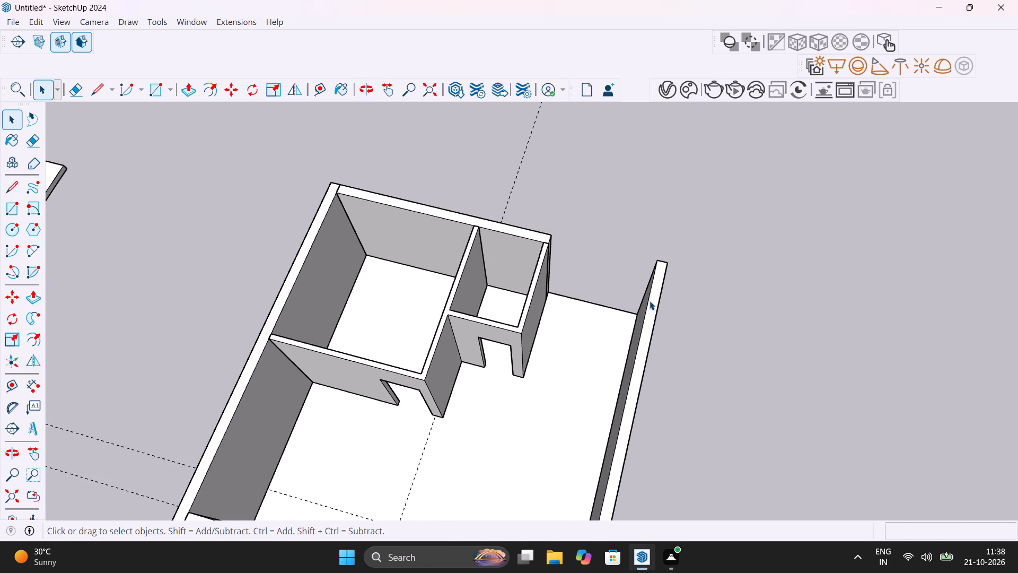
scroll(650, 300, "up", 17)
middle_click_drag(493, 328, 471, 391, "shift")
key("t")
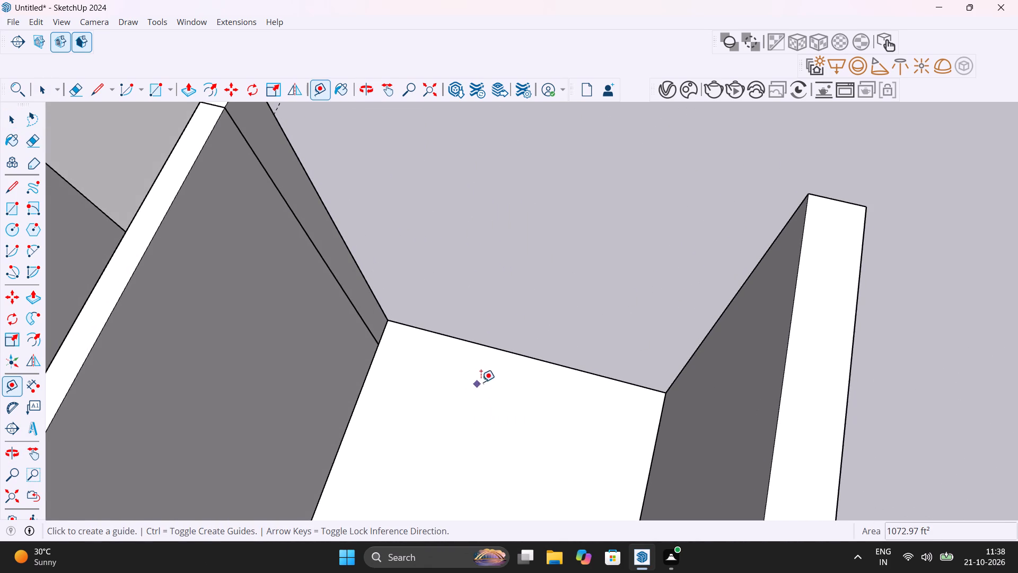
left_click(534, 357)
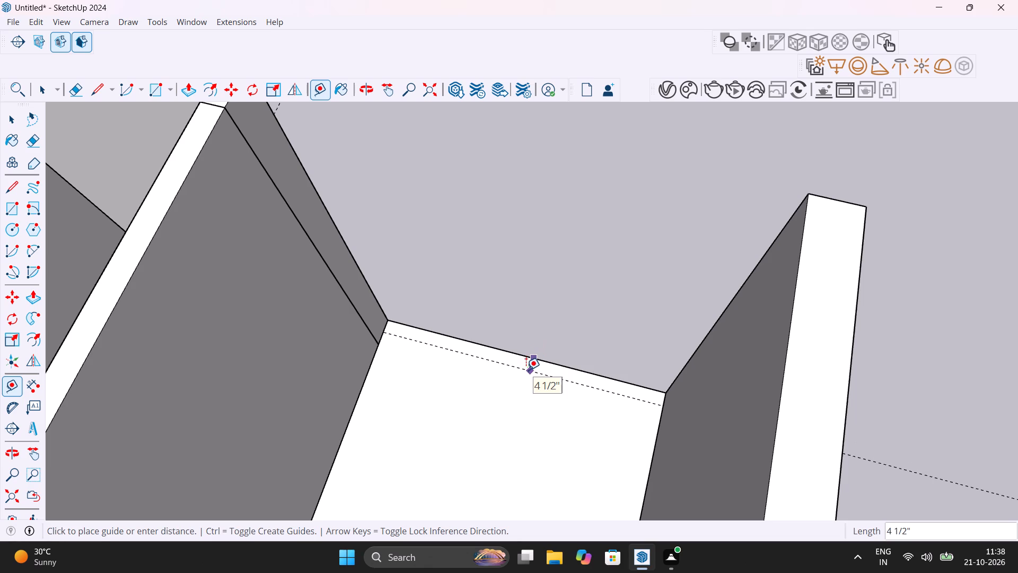
type("4.5\"")
key("Return")
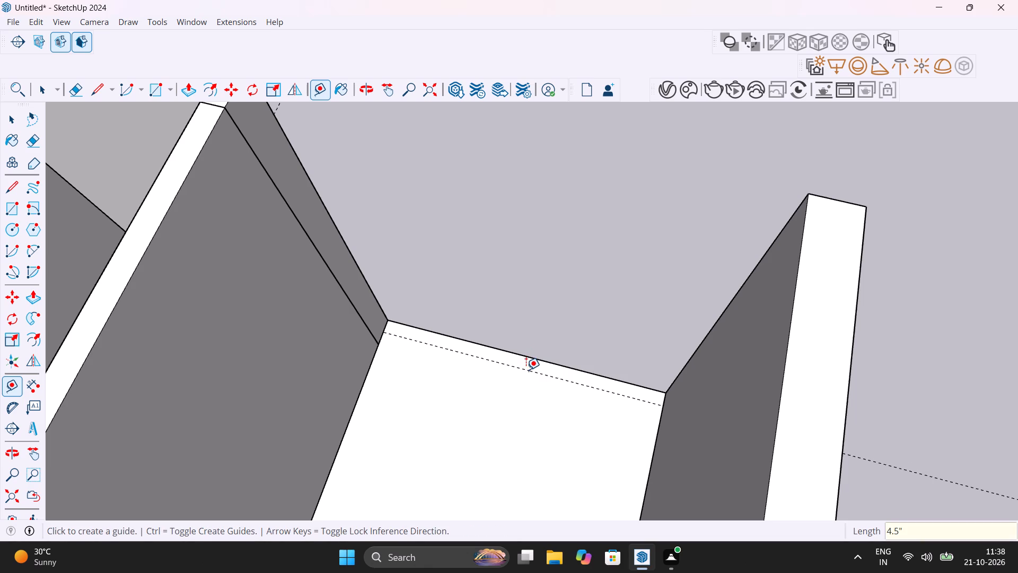
Add a guide 8' farther in from the 4.5" guide, across the gap between the small room and the side wall.
scroll(524, 396, "down", 9)
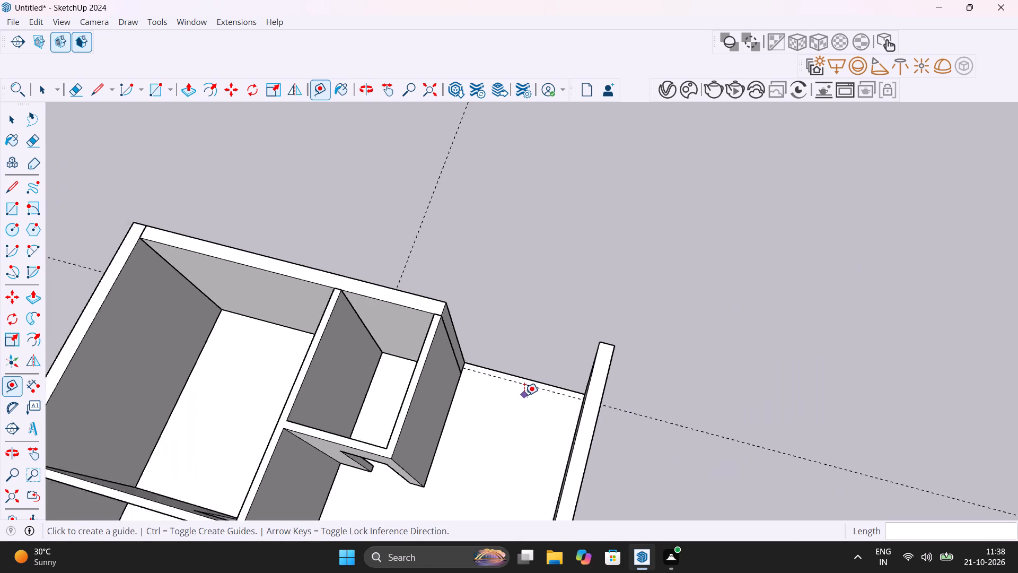
scroll(524, 395, "down", 1)
middle_click_drag(561, 448, 592, 420)
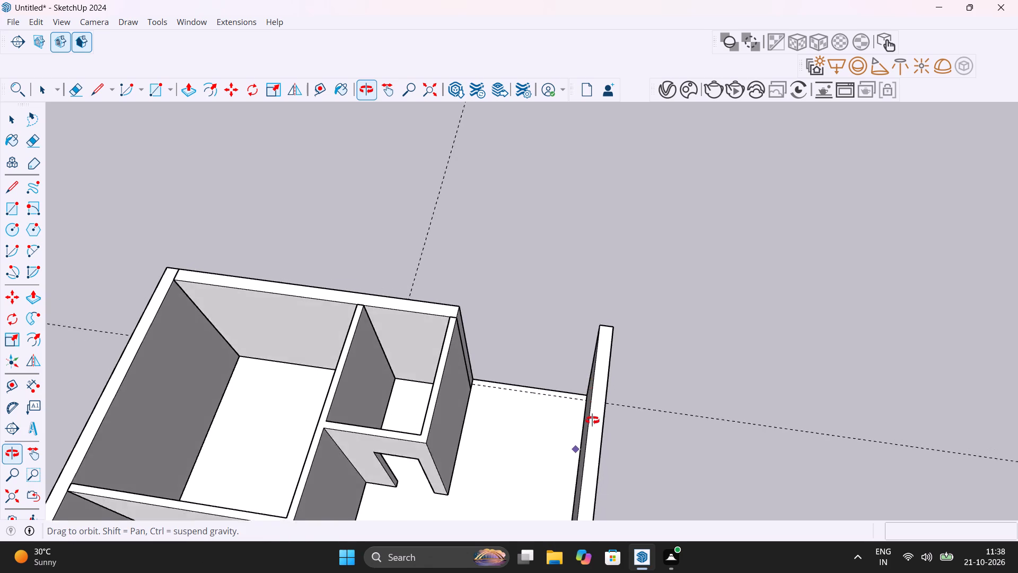
middle_click_drag(592, 420, 592, 444)
scroll(515, 406, "up", 5)
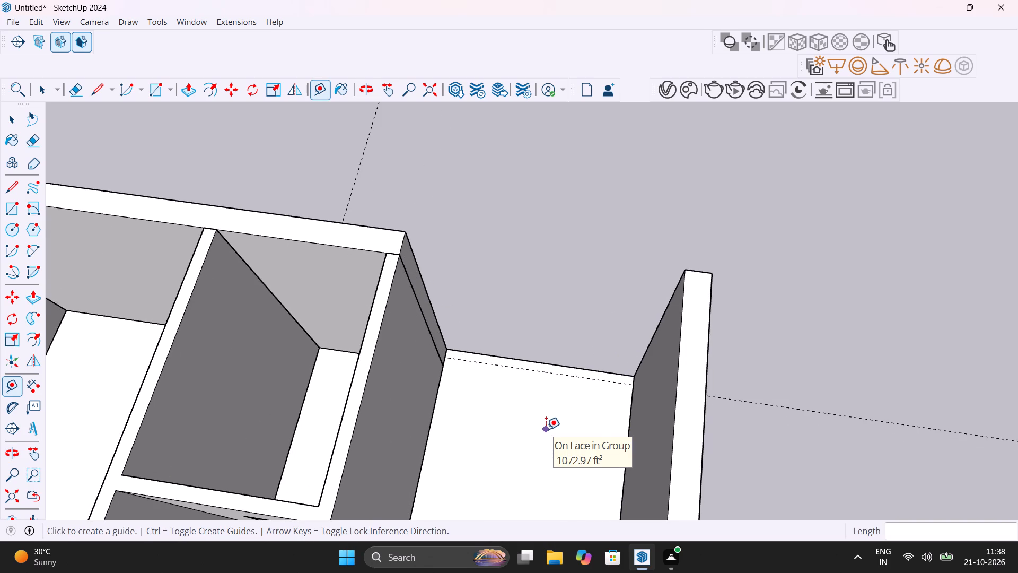
scroll(546, 429, "up", 5)
scroll(546, 429, "down", 11)
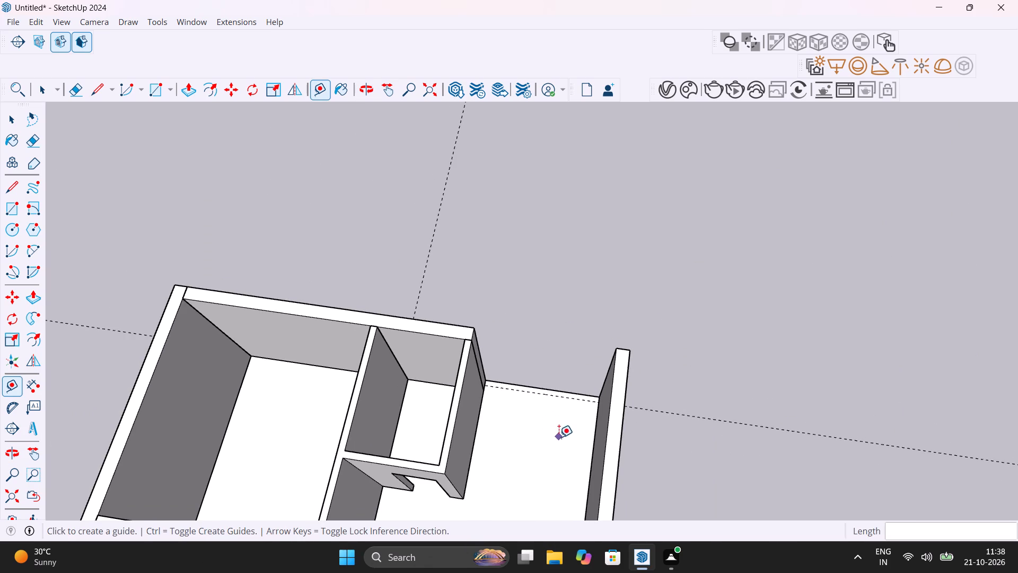
scroll(567, 415, "up", 10)
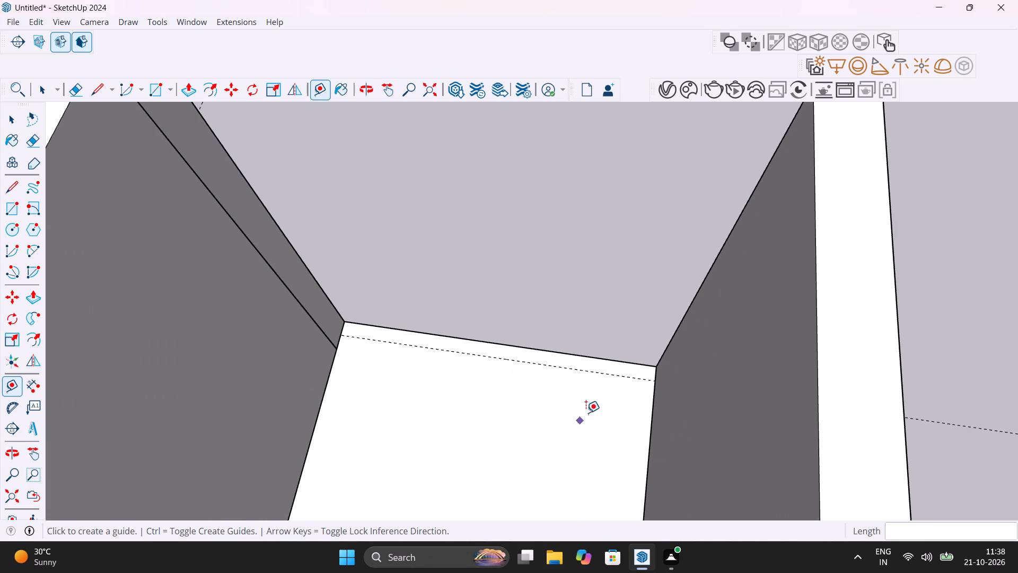
key("t")
left_click(609, 374)
scroll(604, 409, "down", 10)
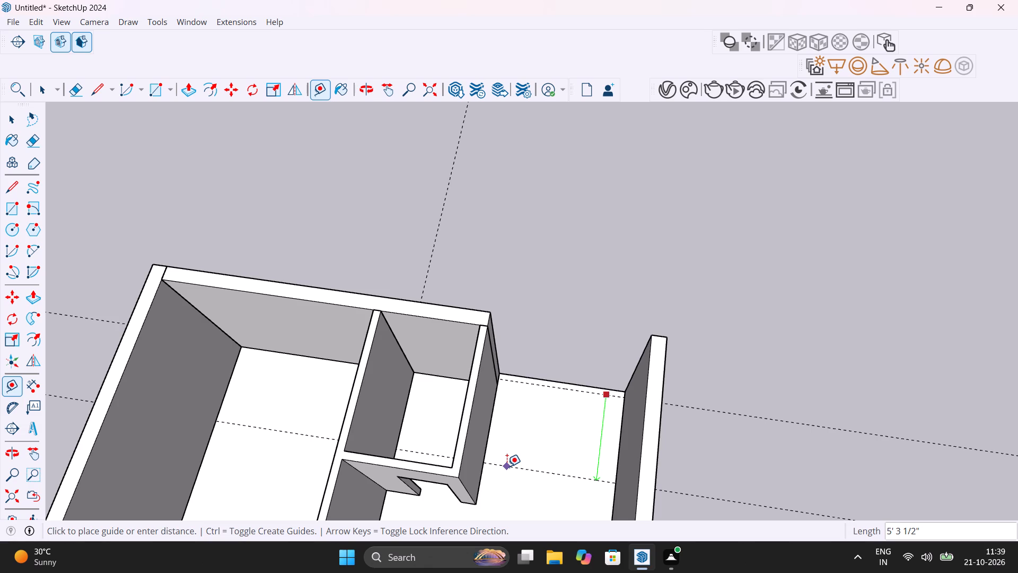
key("8")
key("apostrophe")
key("Return")
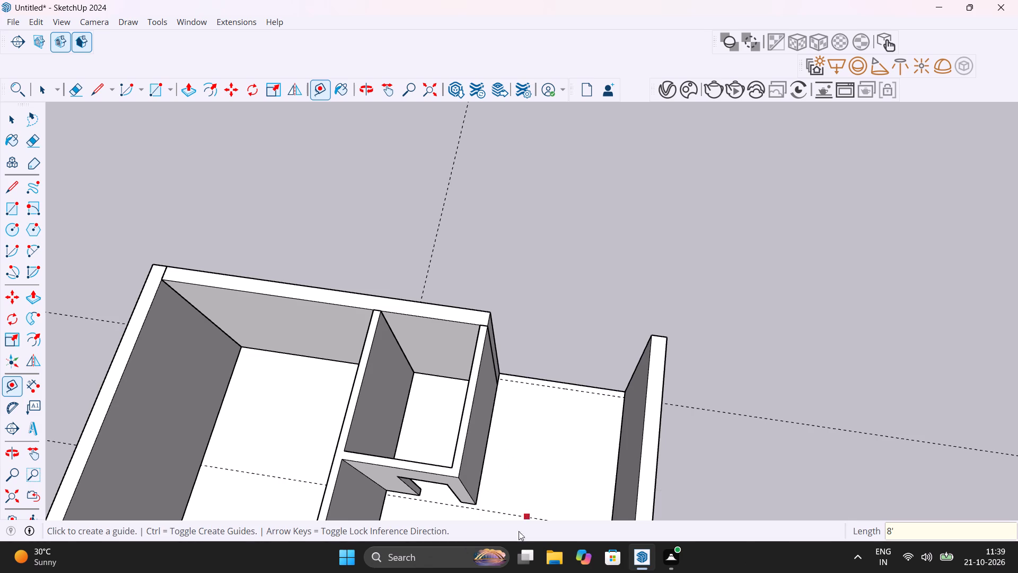
Change the new guide's offset from the 4.5" guide to 4'.
scroll(478, 505, "up", 7)
middle_click_drag(498, 494, 634, 390)
scroll(571, 423, "up", 1)
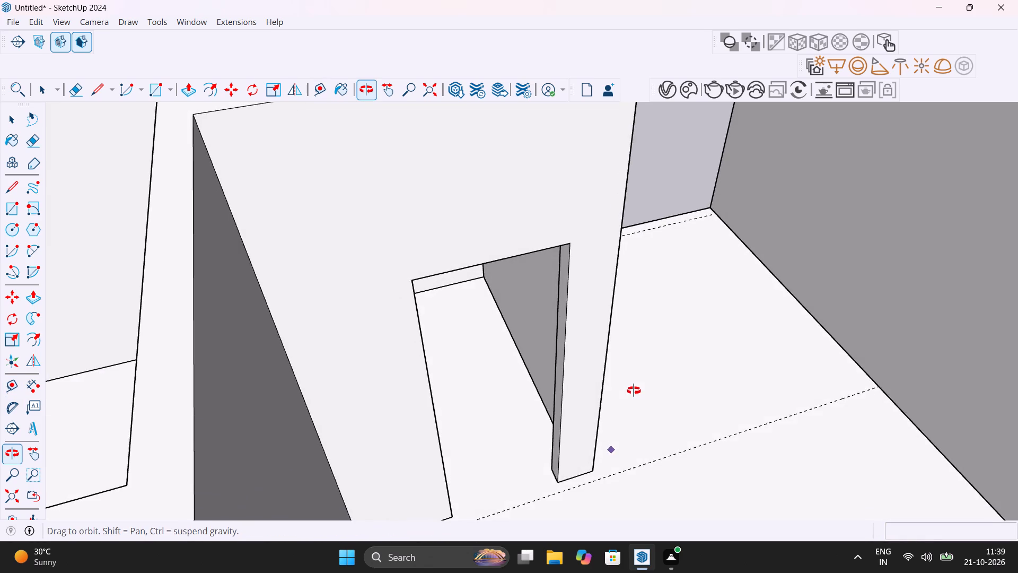
middle_click_drag(634, 390, 522, 510)
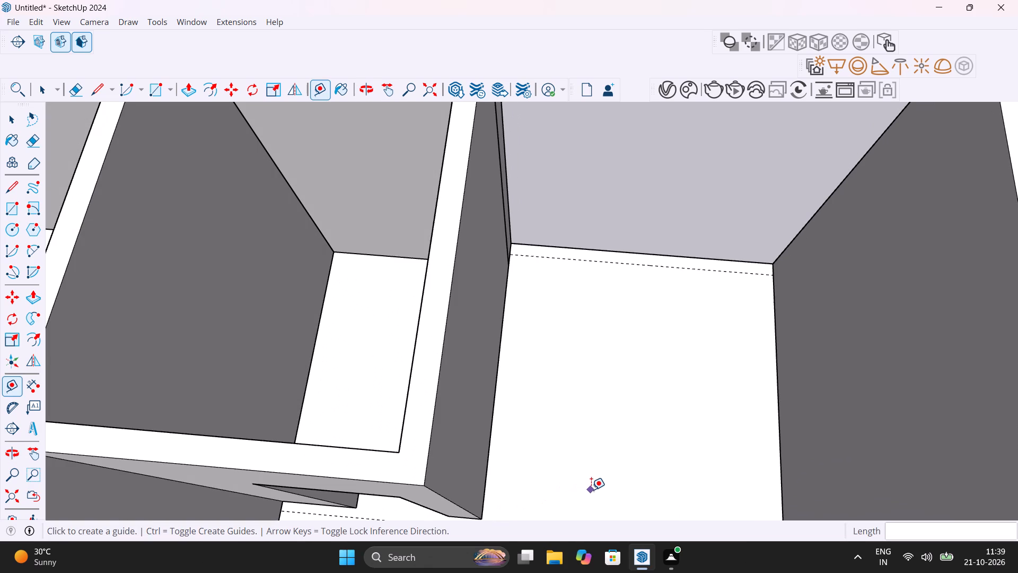
type("4'")
key("Return")
Add a second guide 4.5" beyond the 4' guide, farther in from the slab's end edge.
left_click(620, 396)
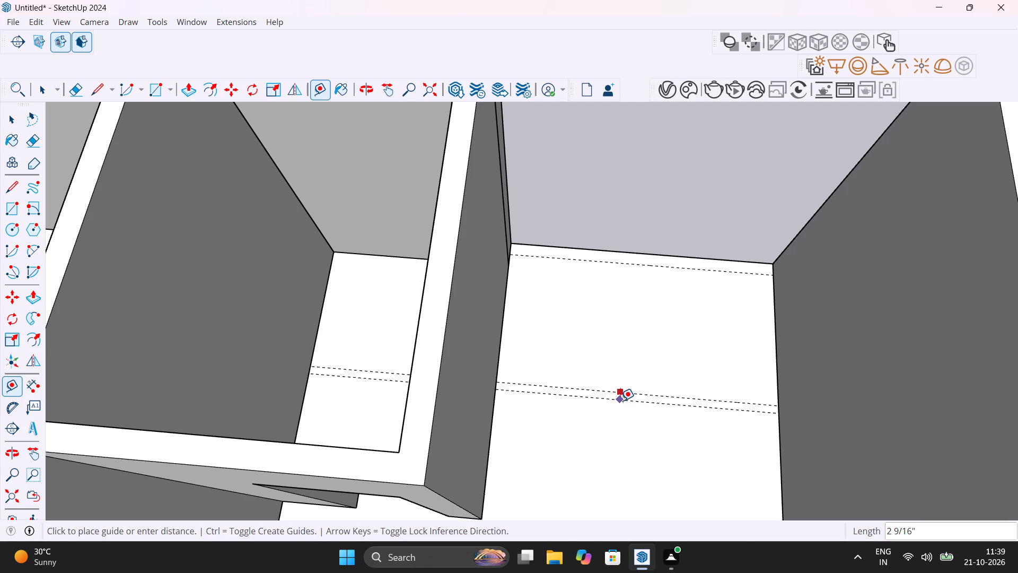
scroll(620, 401, "up", 13)
scroll(648, 394, "up", 10)
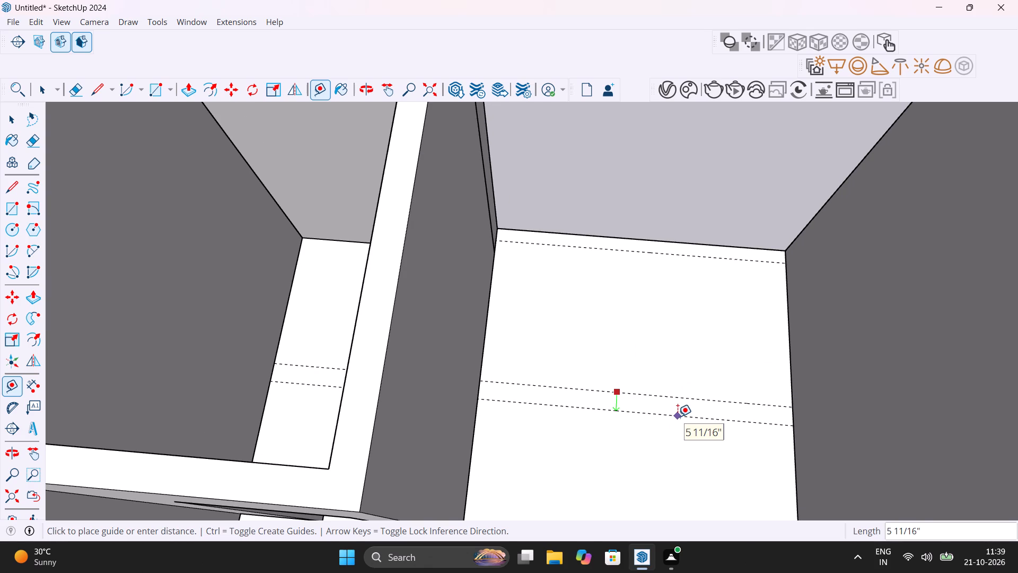
type("4.5")
key("shift+quotedbl")
key("Return")
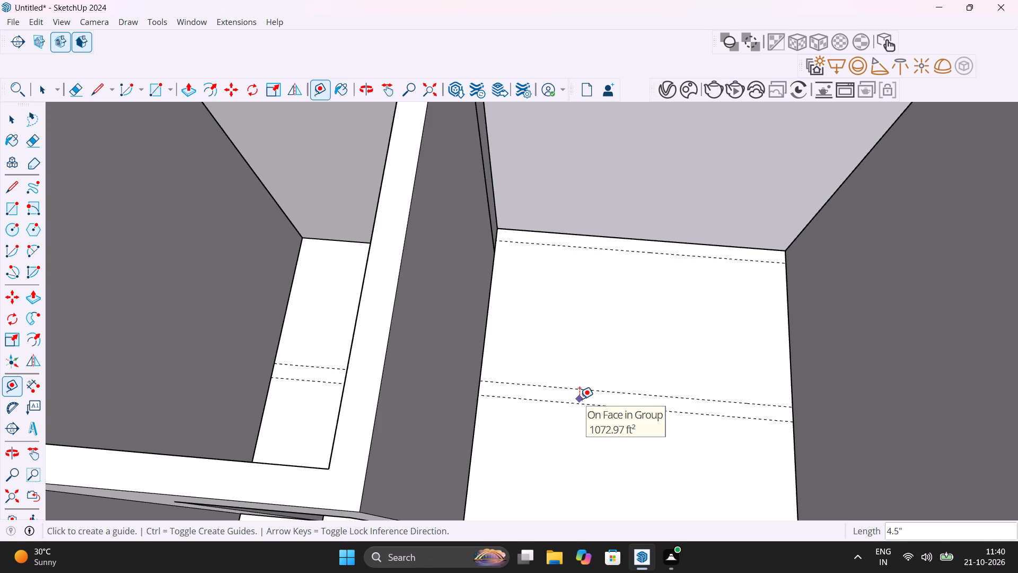
Draw an 8' by 4 1/2" rectangle between the two inner guides, spanning from the small room's wall to the side wall.
key("r")
left_click(482, 381)
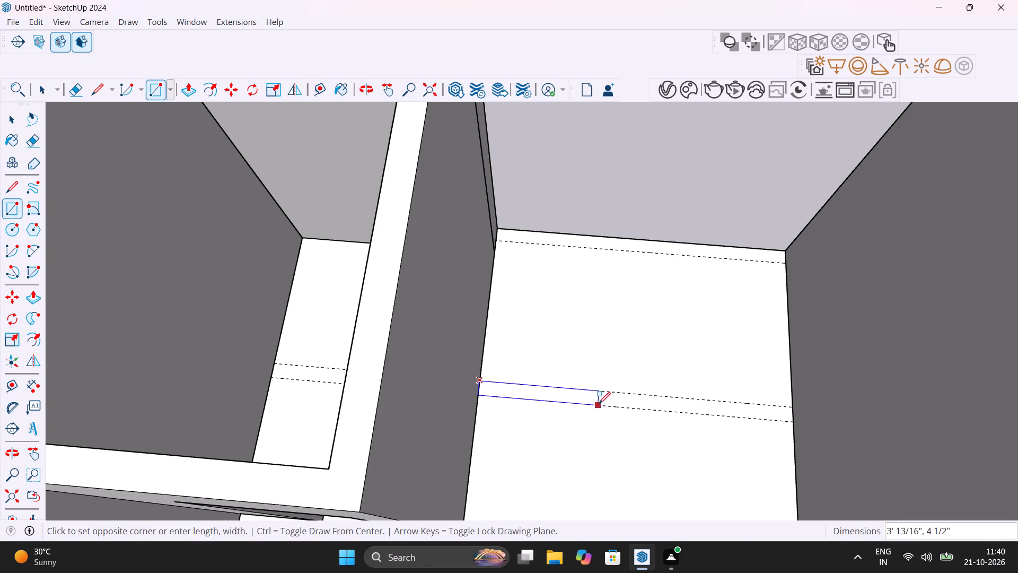
left_click(793, 421)
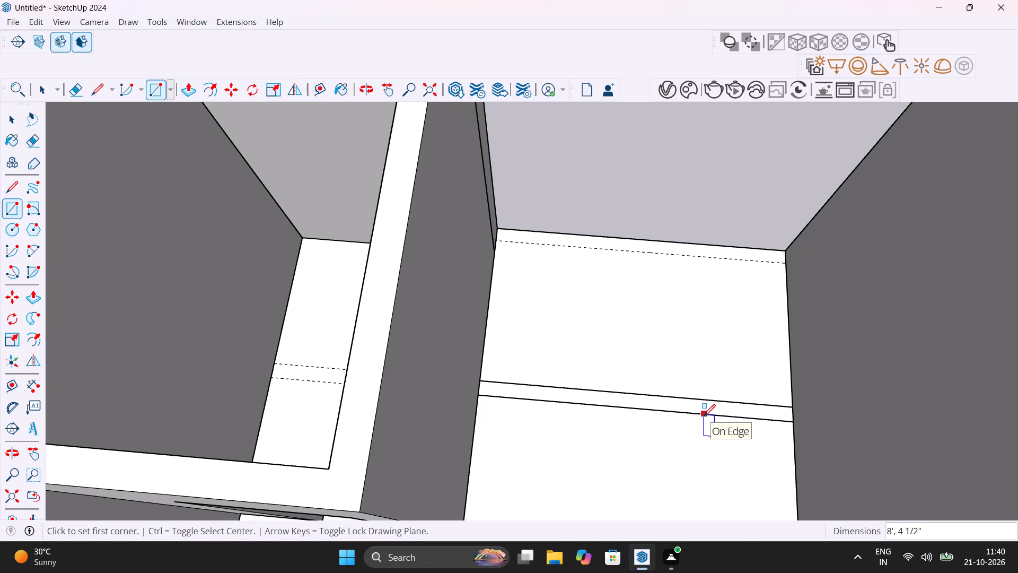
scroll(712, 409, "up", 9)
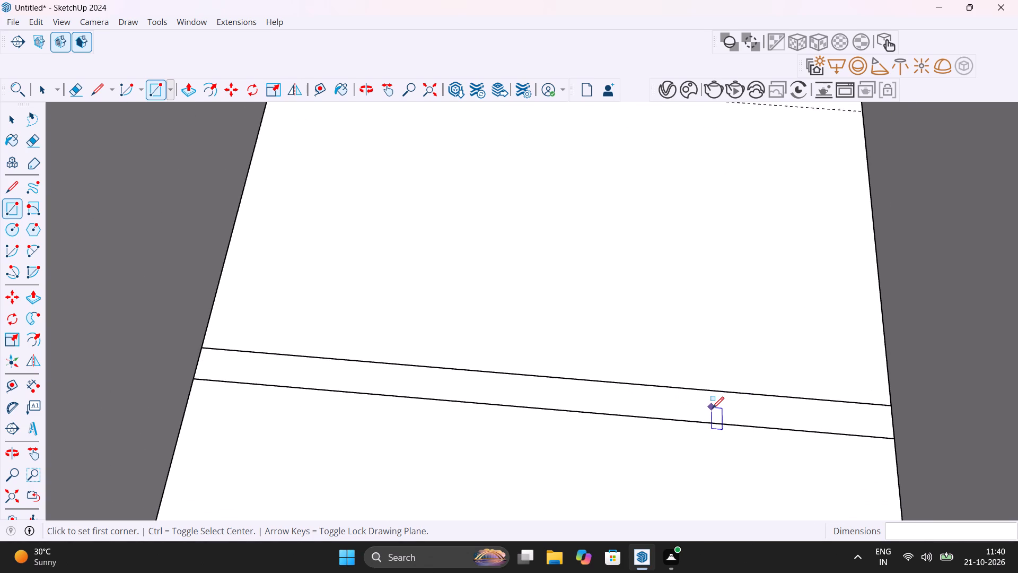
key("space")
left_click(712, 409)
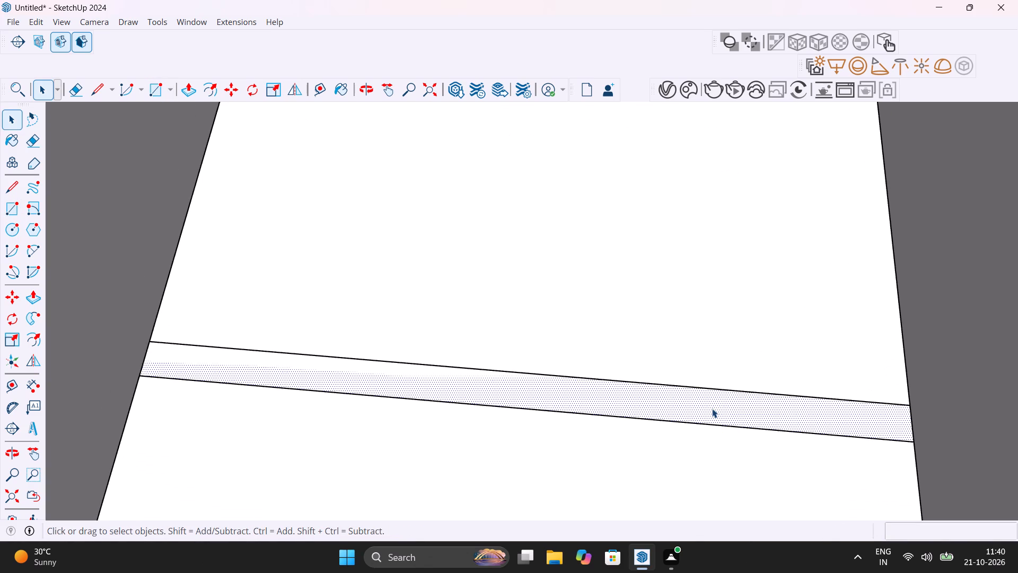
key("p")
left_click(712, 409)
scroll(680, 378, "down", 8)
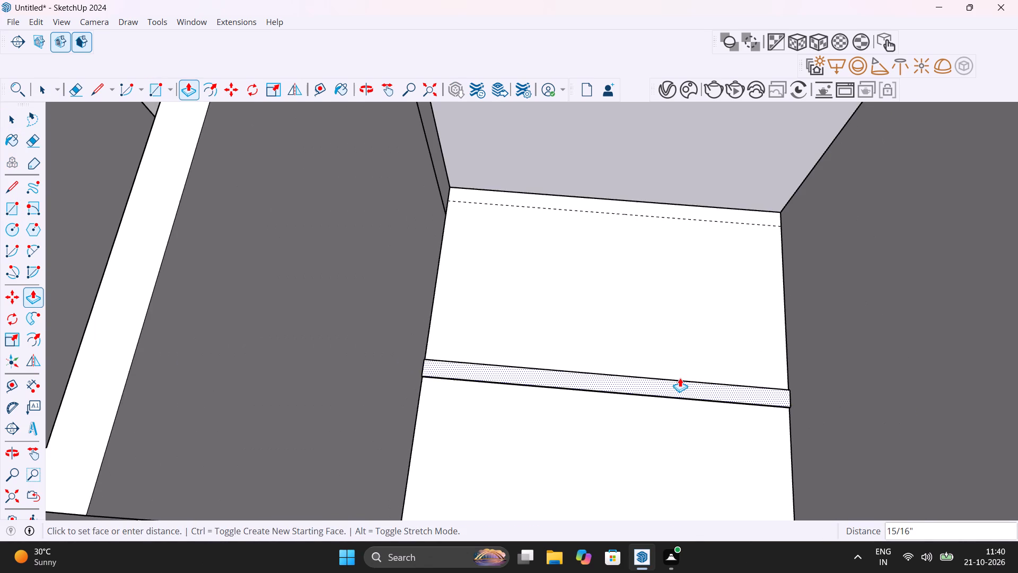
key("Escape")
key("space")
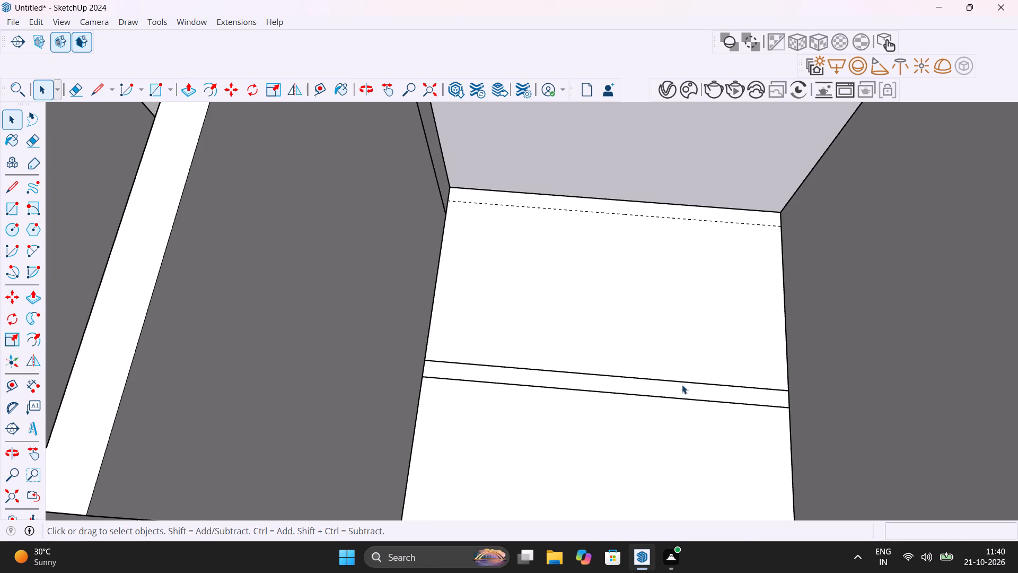
Make a group from the 4 1/2" wide strip's face and edges.
triple_click(685, 386)
right_click(685, 386)
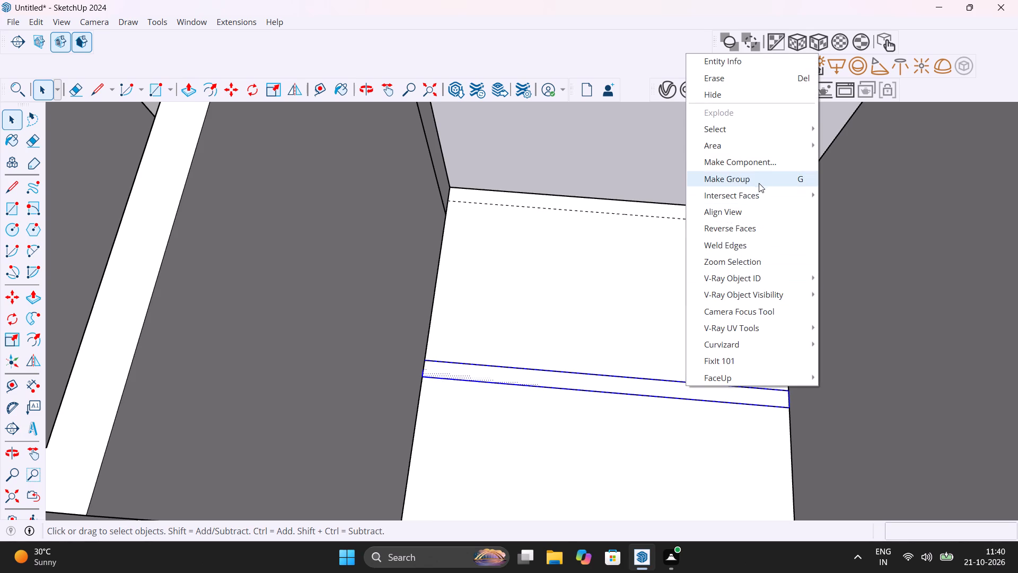
left_click(760, 178)
Push/Pull the strip inside its group up 10' to the top of the adjoining walls and close the group.
double_click(725, 392)
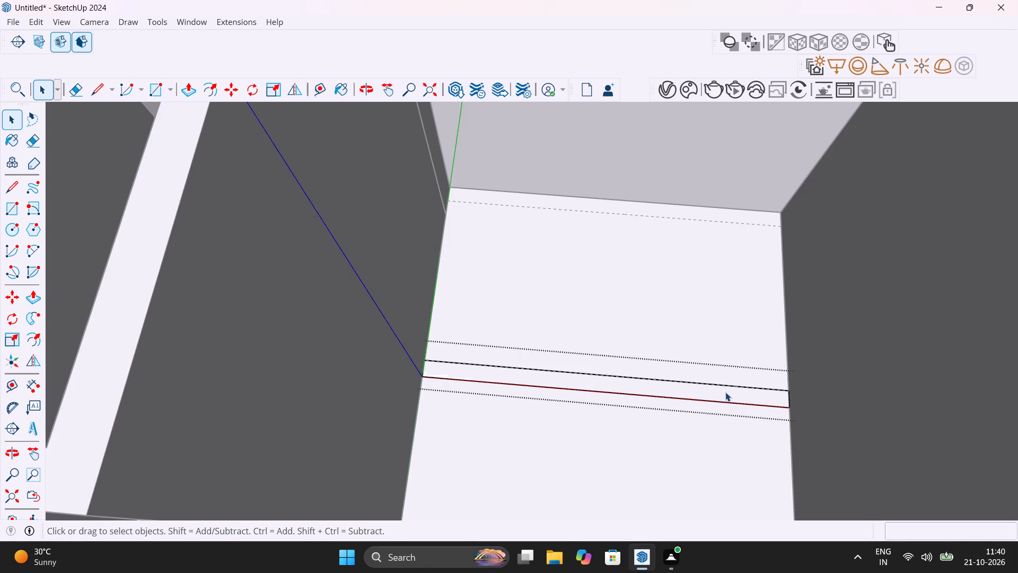
key("p")
left_click(725, 392)
scroll(716, 363, "down", 10)
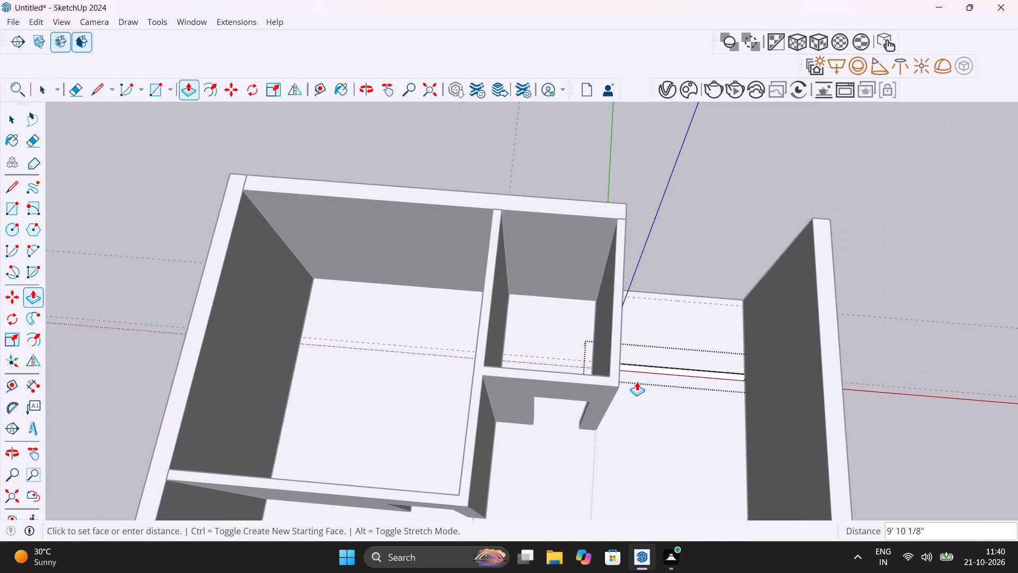
left_click(617, 370)
key("space")
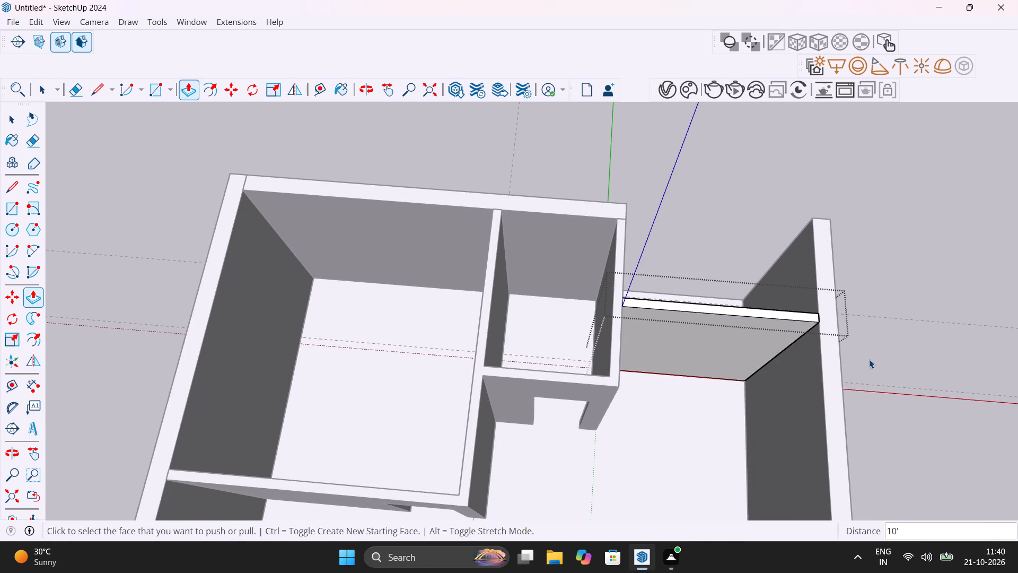
left_click(907, 284)
Draw an 8' by 4 1/2" rectangle along the slab's end edge, from the guide at the small room's corner to the side wall.
middle_click_drag(896, 287, 513, 306)
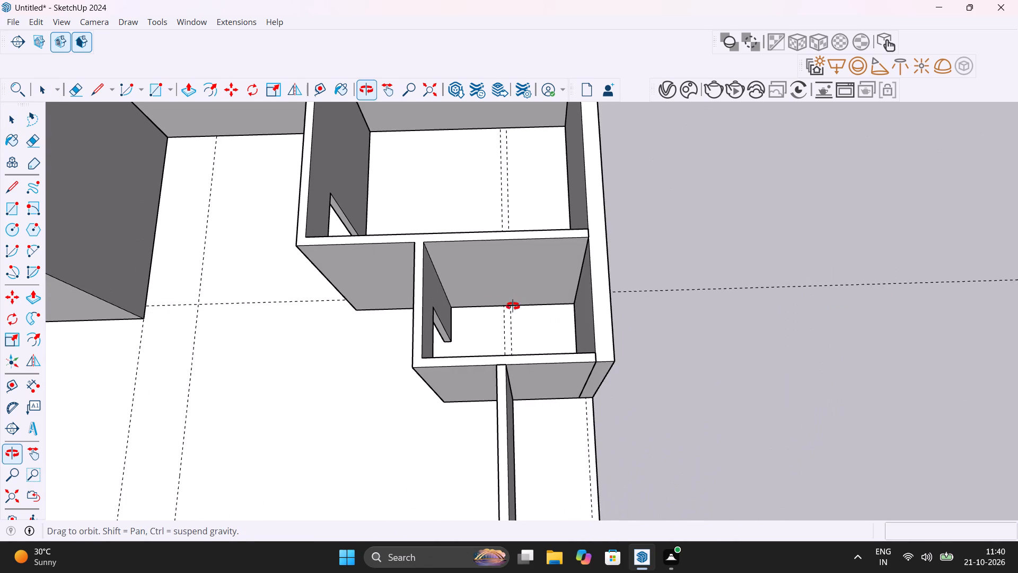
middle_click_drag(513, 306, 397, 275)
scroll(466, 402, "up", 2)
middle_click_drag(468, 409, 529, 301, "shift")
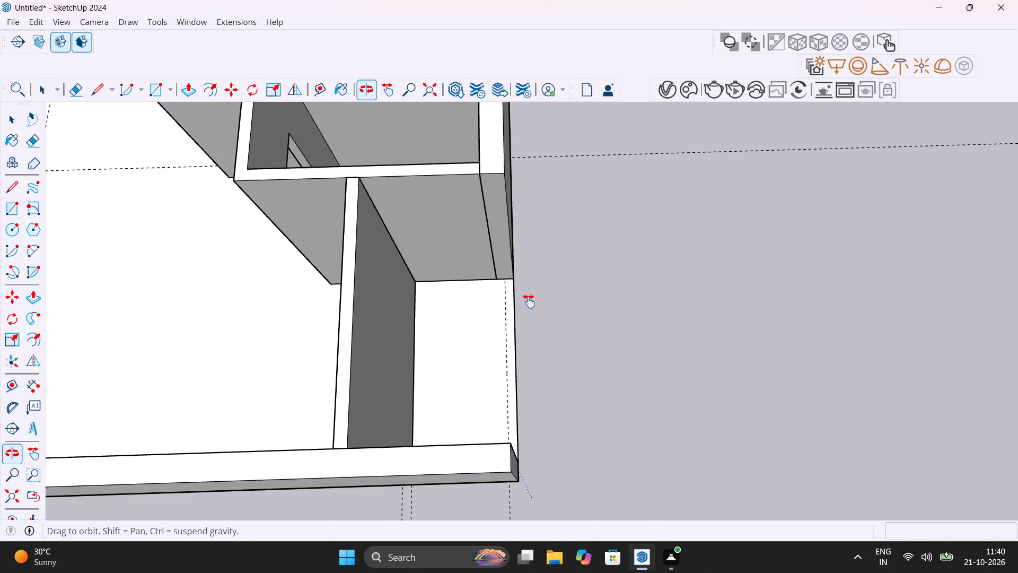
middle_click_drag(529, 301, 539, 289, "shift")
middle_click_drag(539, 289, 420, 263)
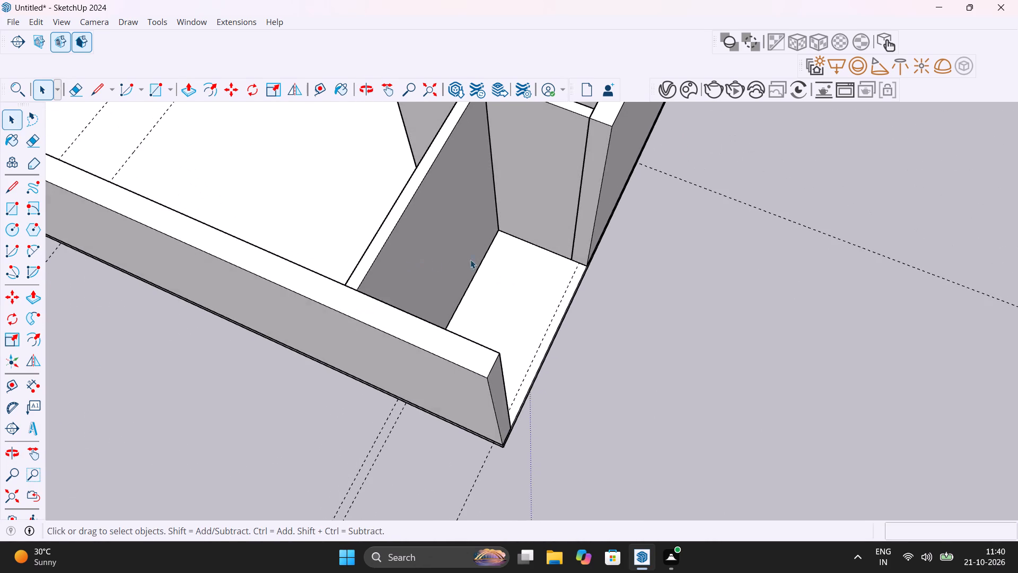
scroll(602, 266, "up", 6)
key("r")
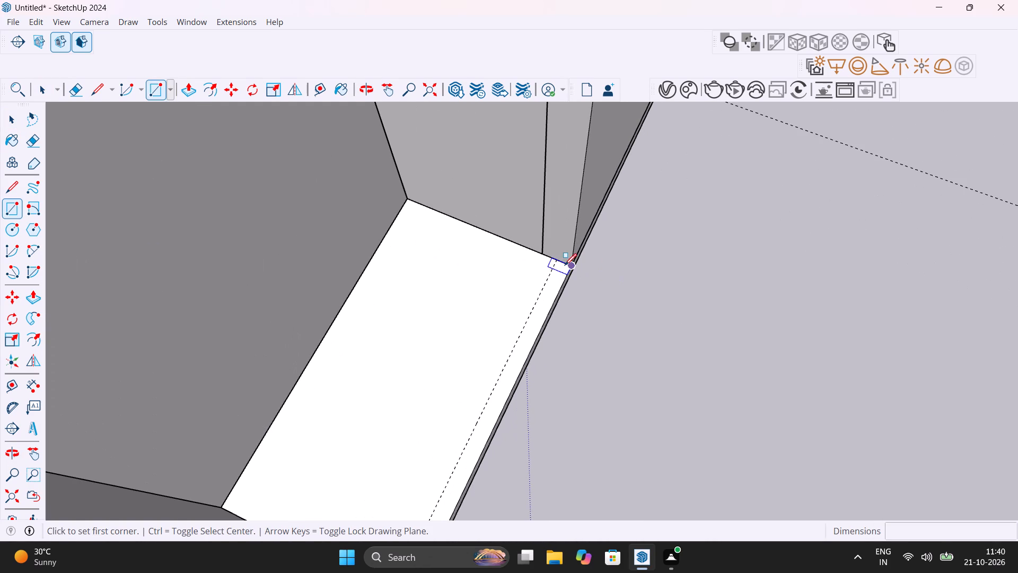
left_click(555, 259)
scroll(524, 314, "down", 6)
scroll(526, 318, "up", 2)
scroll(526, 318, "down", 3)
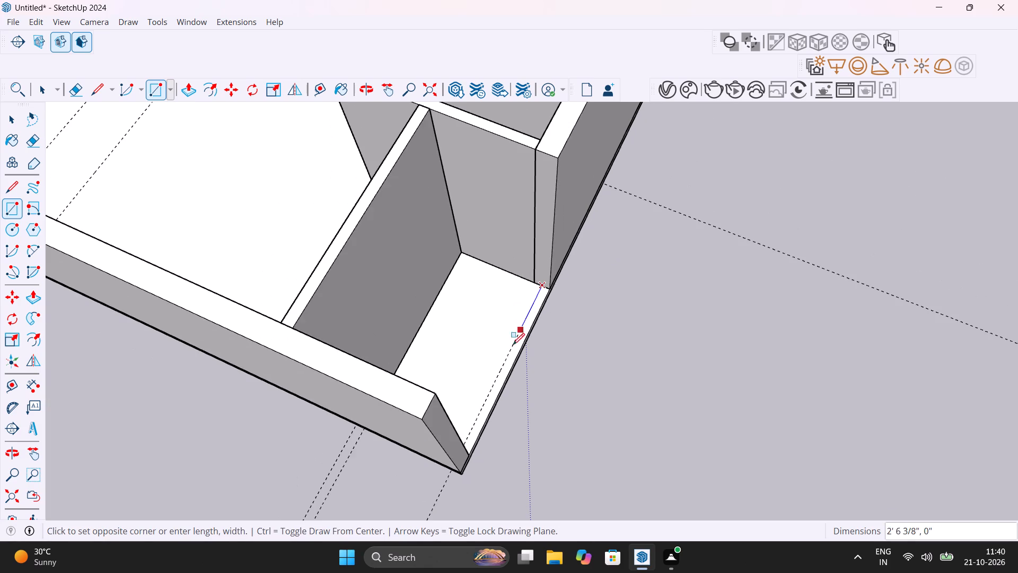
scroll(476, 436, "up", 2)
middle_click_drag(475, 436, 296, 483)
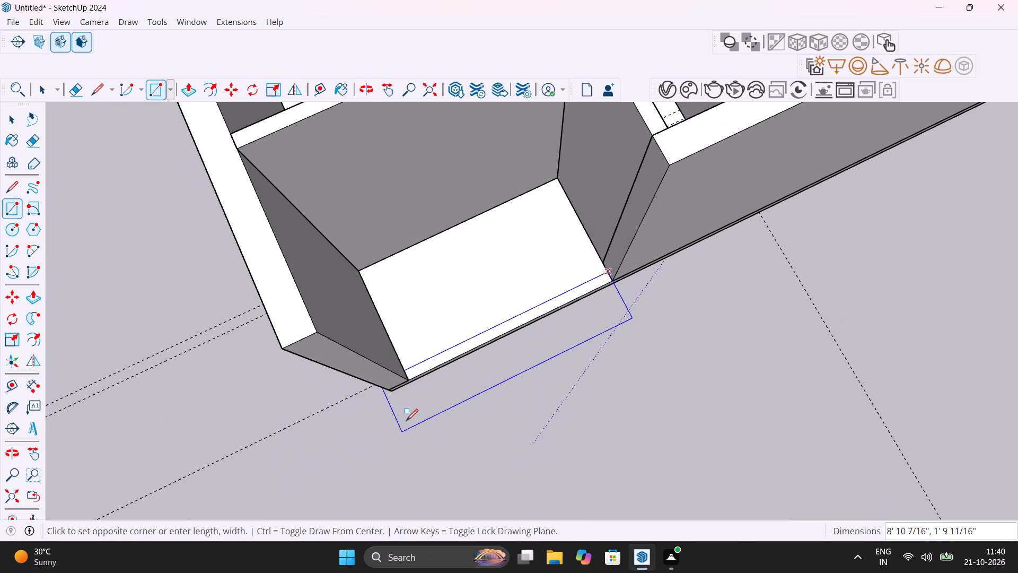
scroll(413, 378, "up", 14)
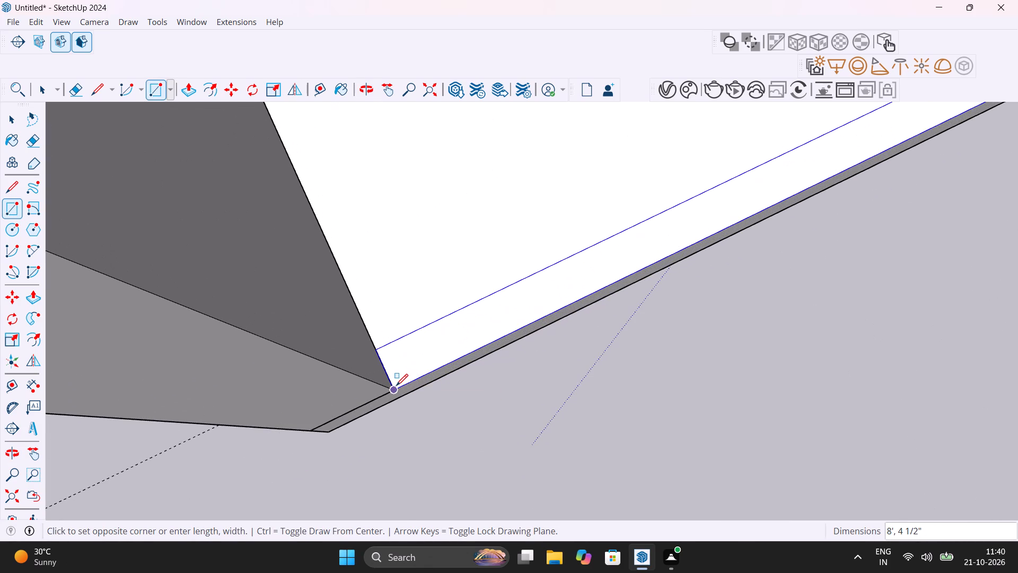
left_click(394, 387)
Make a group from the face and edges of the strip along the slab's end edge.
key("space")
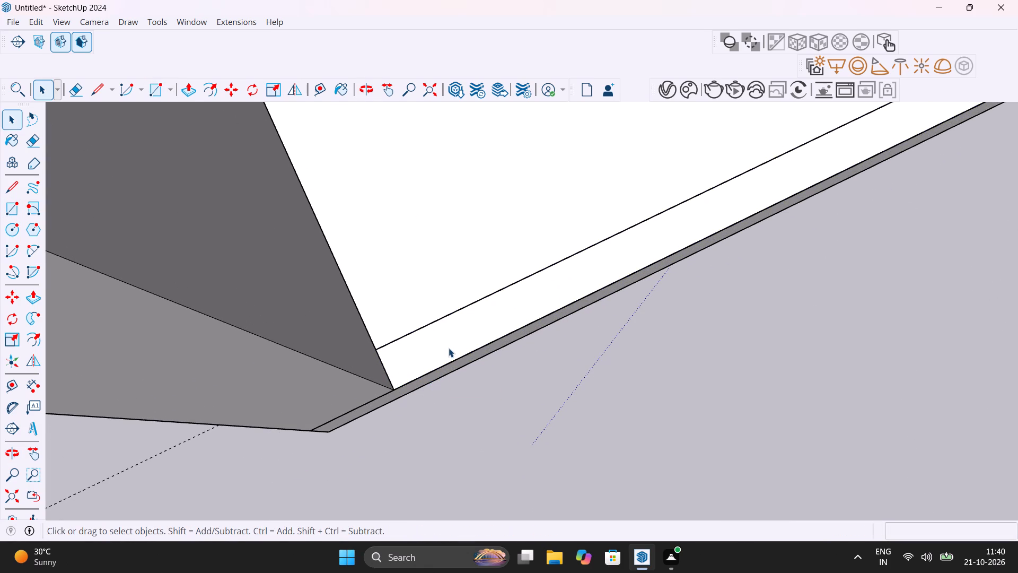
double_click(449, 348)
right_click(449, 348)
left_click(506, 140)
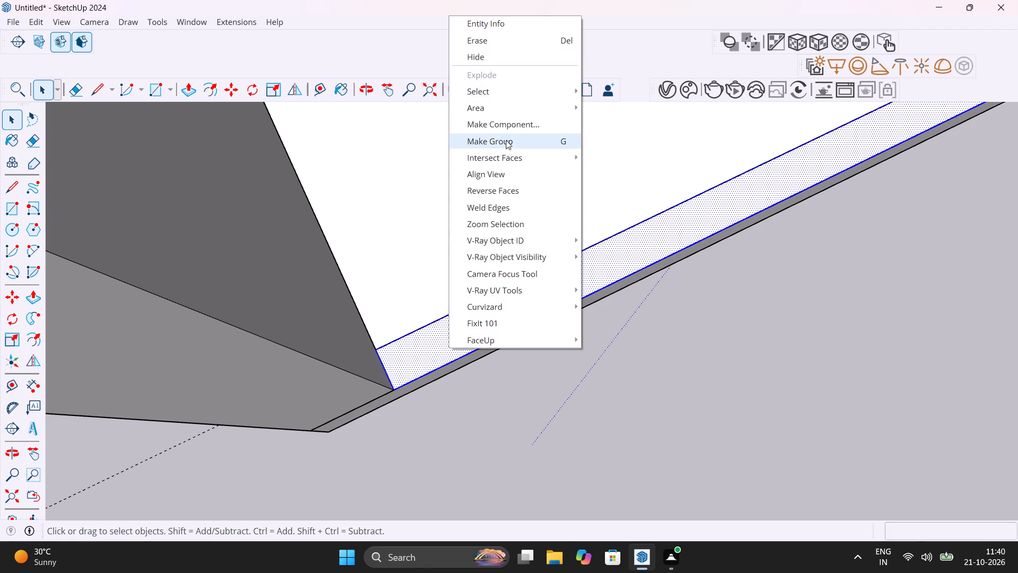
Push/Pull the strip along the slab's end edge up 10' inside its group and close the group.
scroll(529, 314, "down", 10)
middle_click_drag(522, 340, 738, 319)
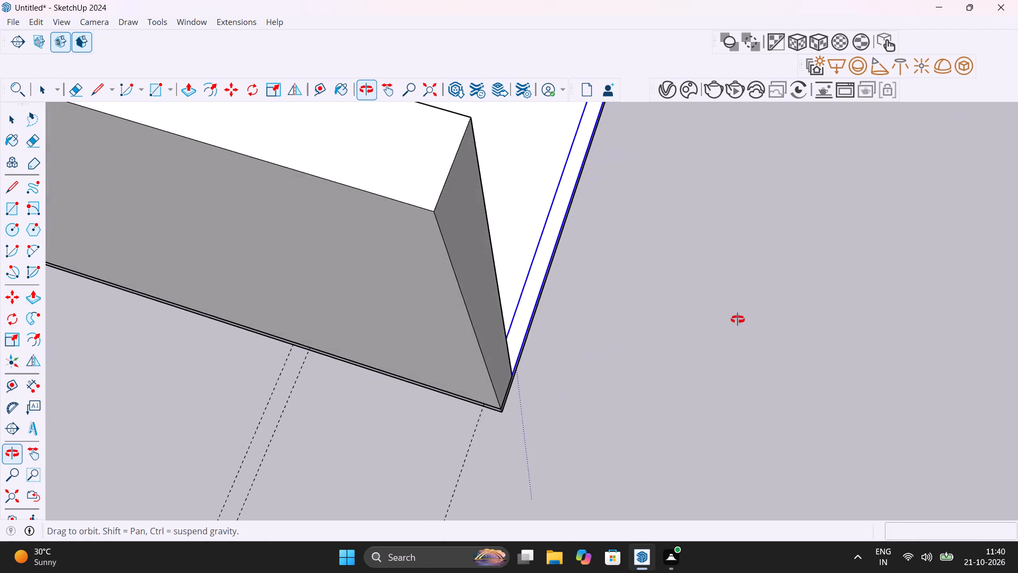
middle_click_drag(738, 319, 617, 517)
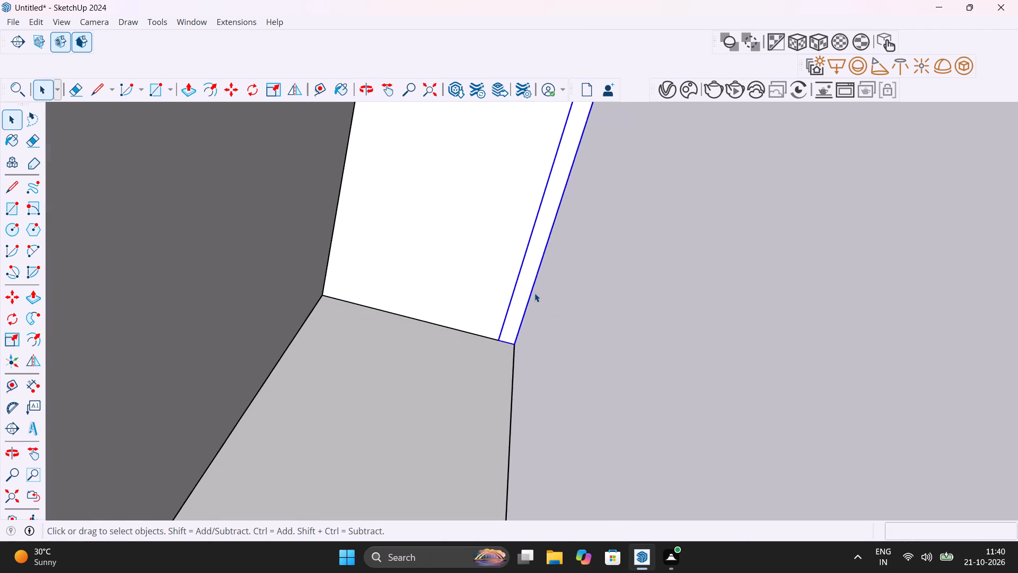
key("p")
left_click(524, 296)
key("space")
double_click(524, 296)
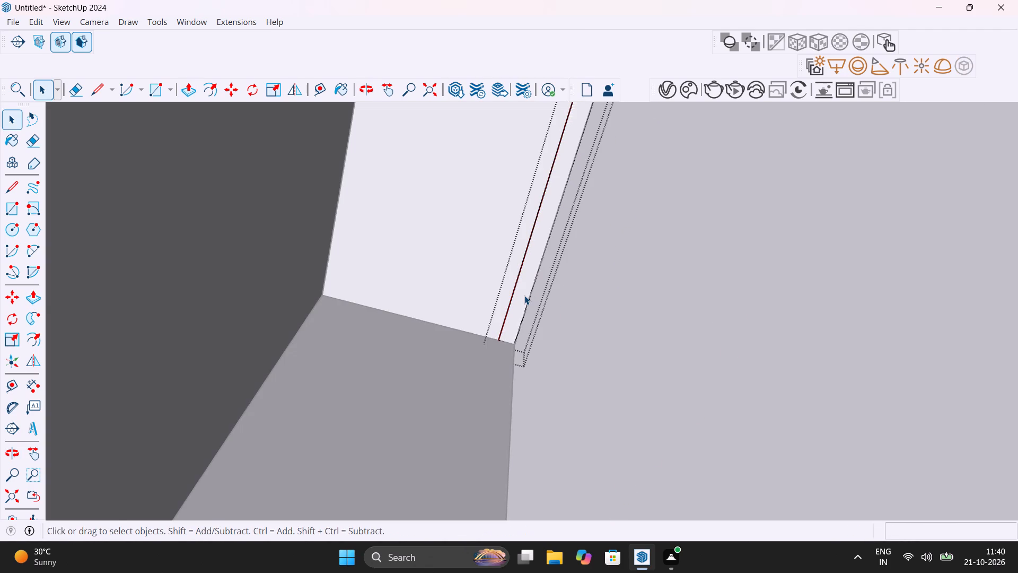
key("p")
left_click(524, 296)
scroll(513, 318, "down", 12)
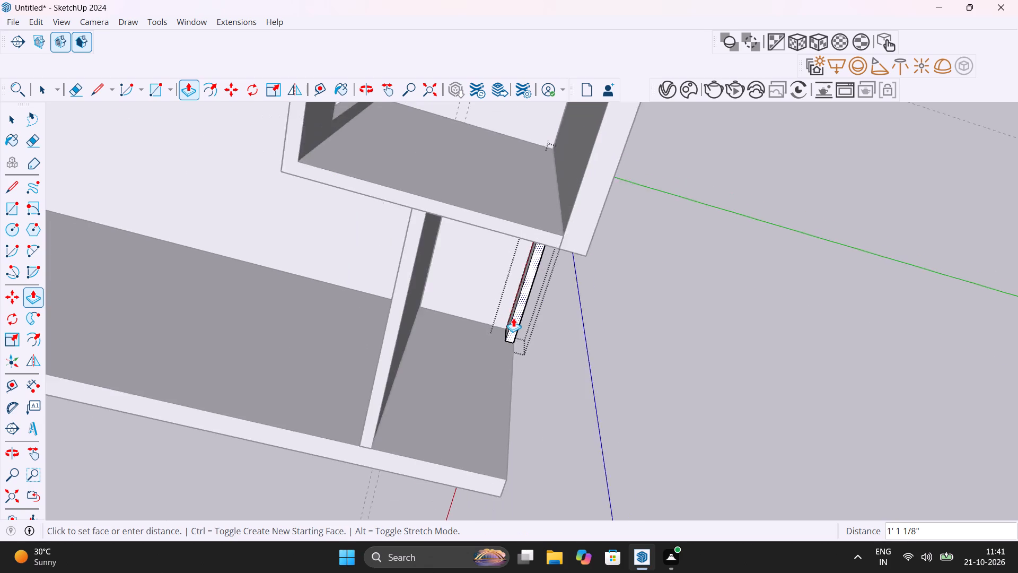
scroll(513, 318, "down", 2)
middle_click_drag(469, 276, 444, 190)
middle_click_drag(539, 361, 370, 173)
scroll(530, 296, "up", 4)
middle_click_drag(505, 292, 343, 210)
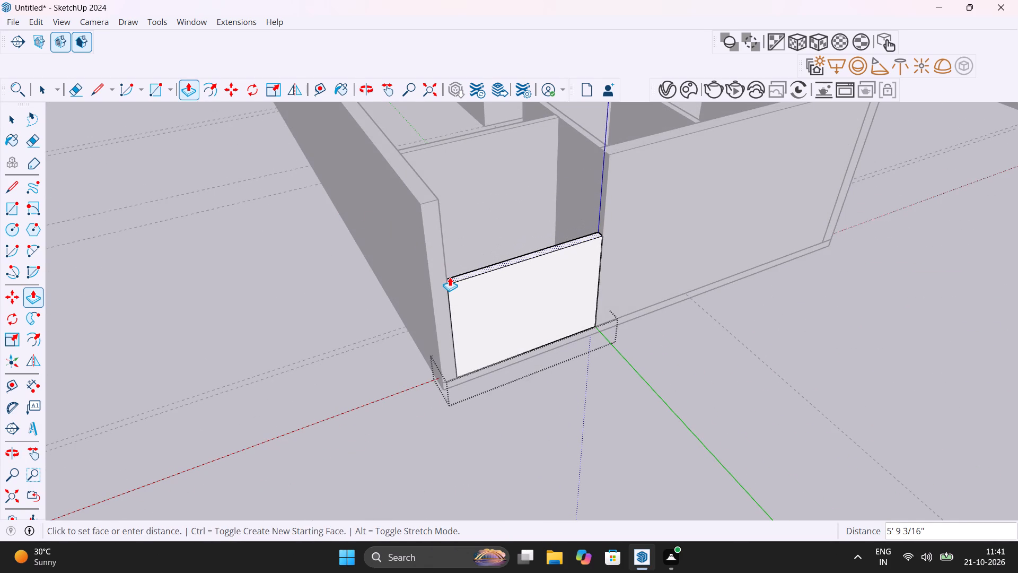
type("5'")
key("Return")
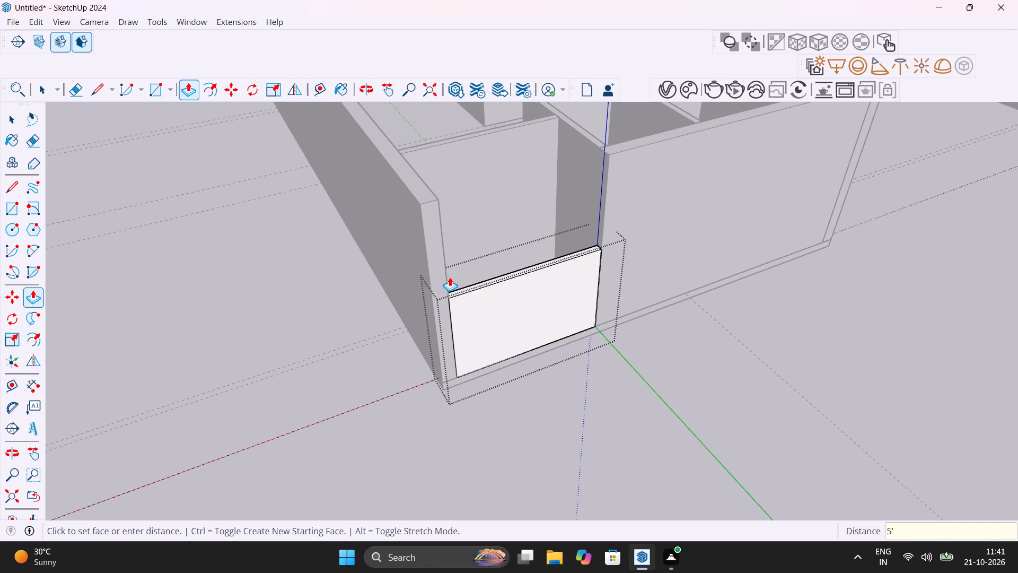
type("10'")
key("Return")
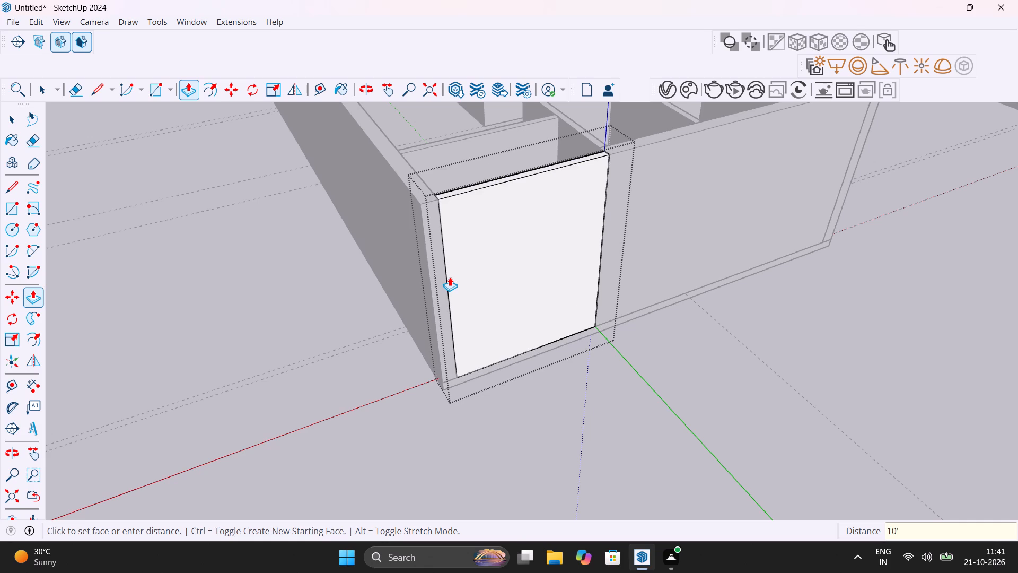
key("space")
left_click(323, 286)
Place vertical guides on the partition beside the small room, 6" from the small room's corner and 2'6" beyond that guide.
middle_click_drag(415, 328, 1017, 381)
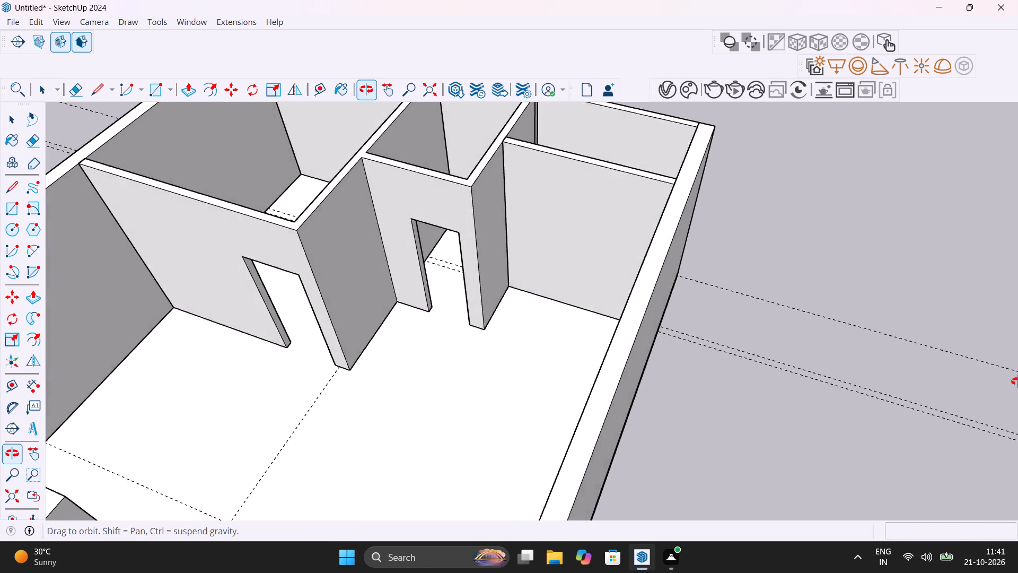
middle_click_drag(1017, 381, 982, 362)
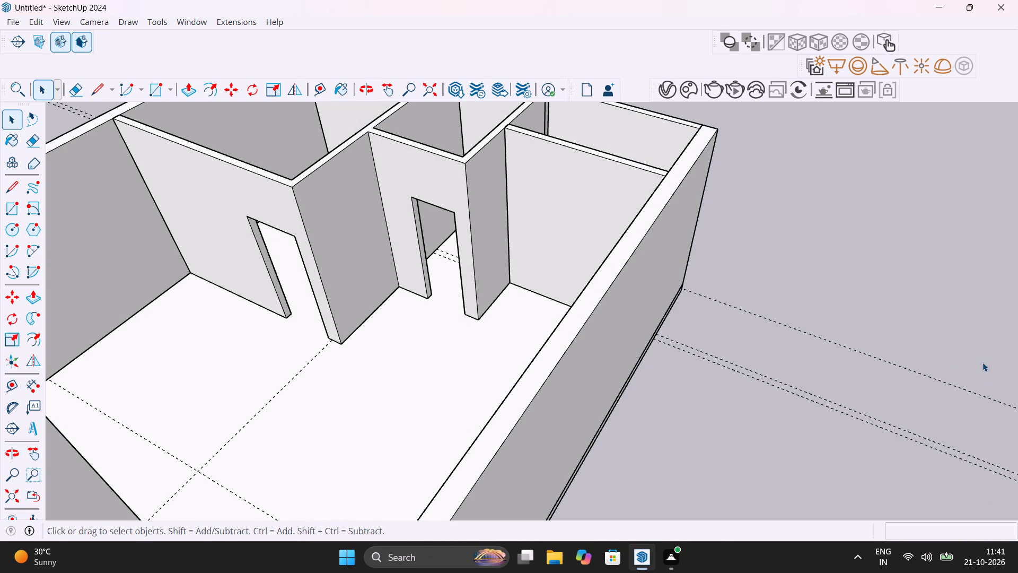
scroll(557, 294, "up", 2)
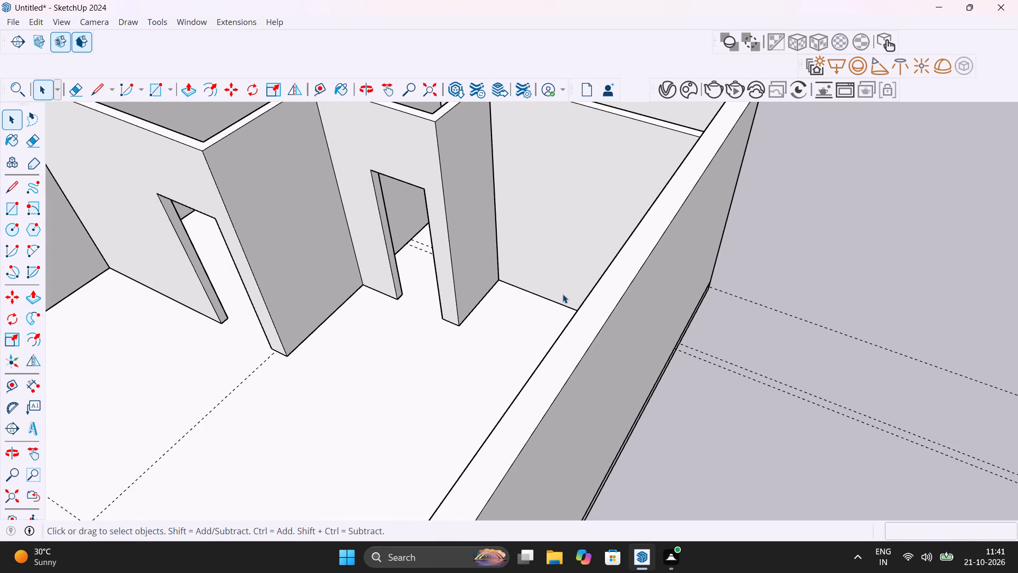
middle_click_drag(563, 285, 740, 366)
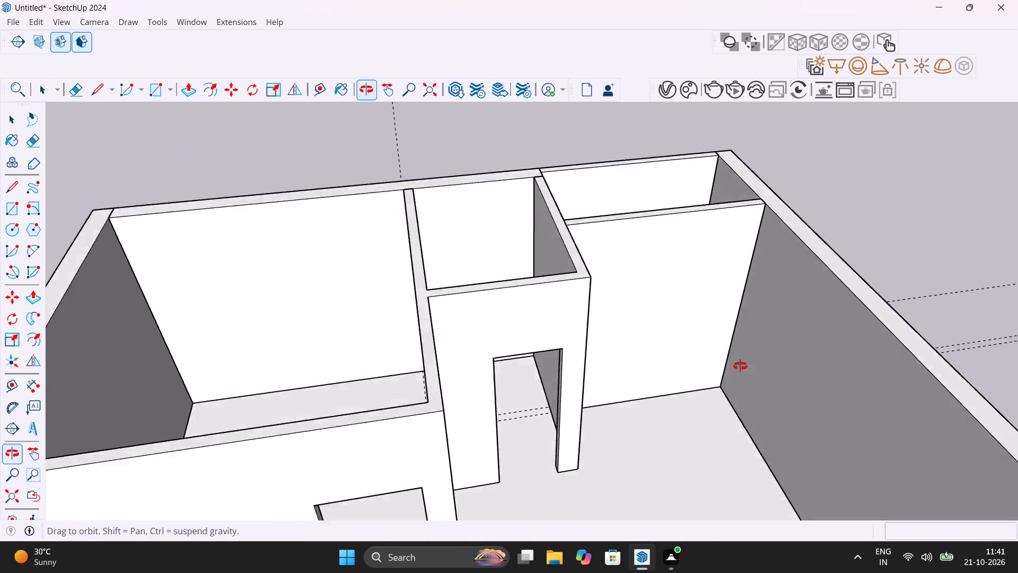
middle_click_drag(740, 366, 634, 399)
scroll(556, 399, "up", 6)
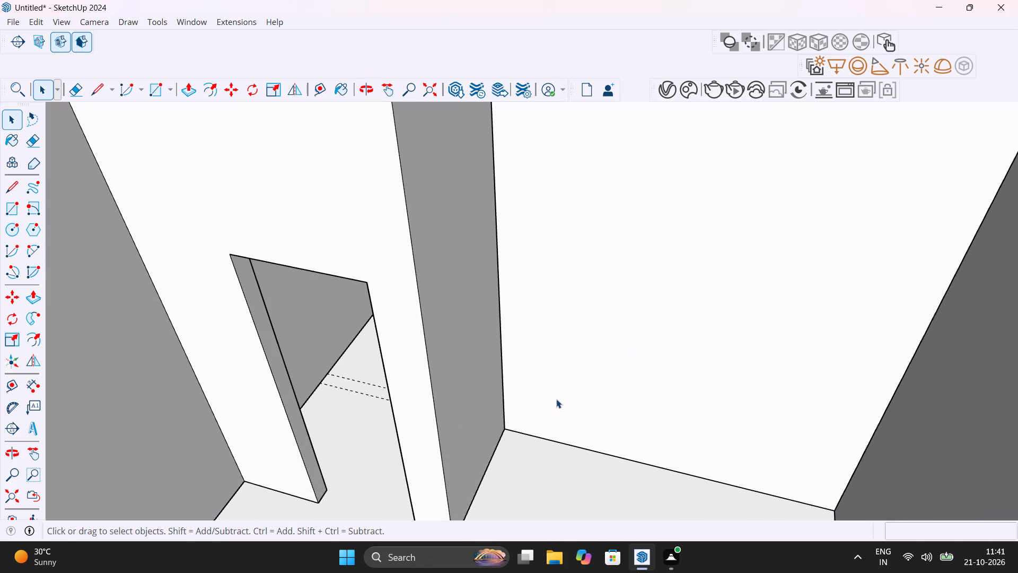
key("t")
left_click(503, 331)
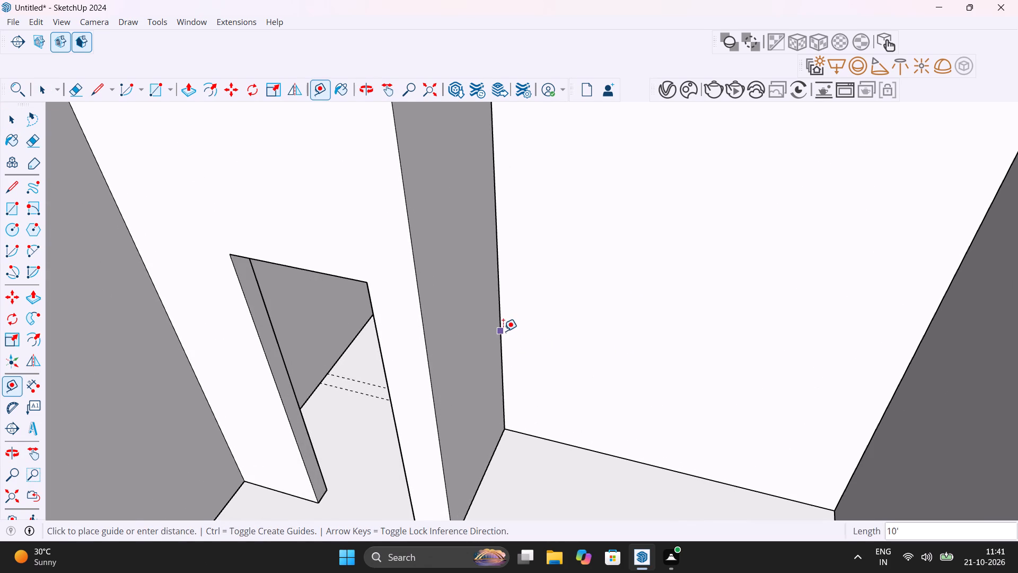
type("6\"")
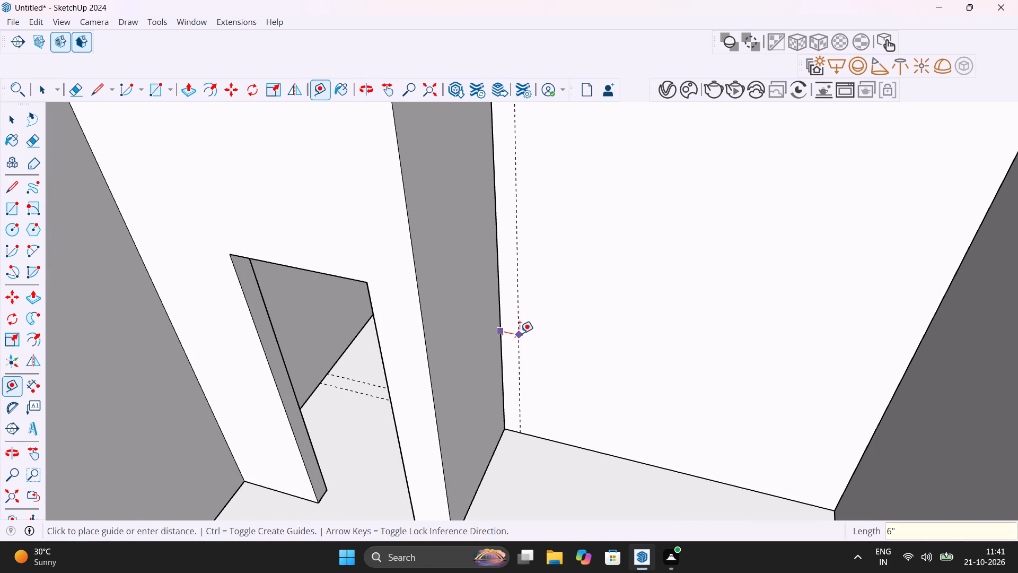
key("Return")
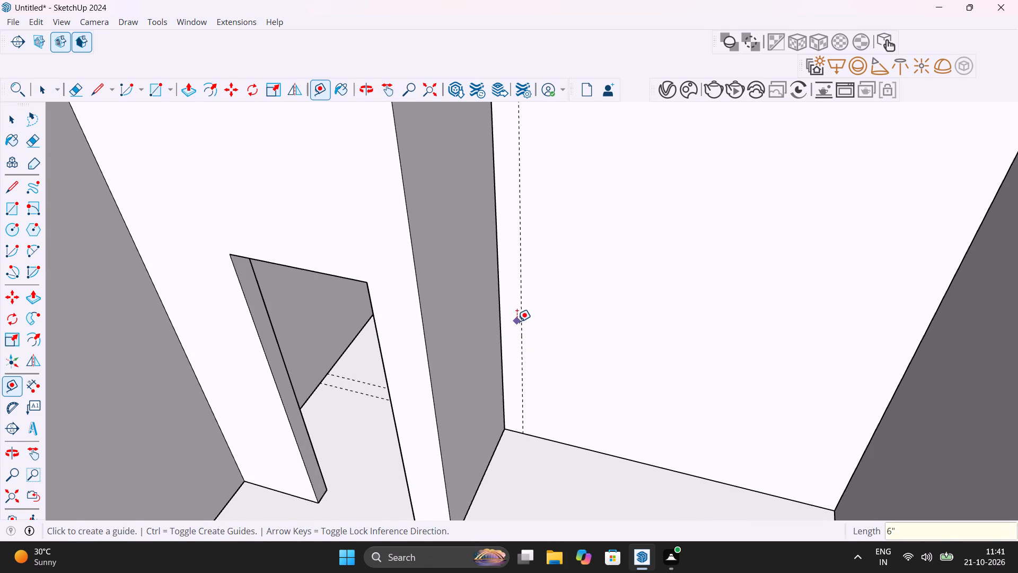
left_click(520, 320)
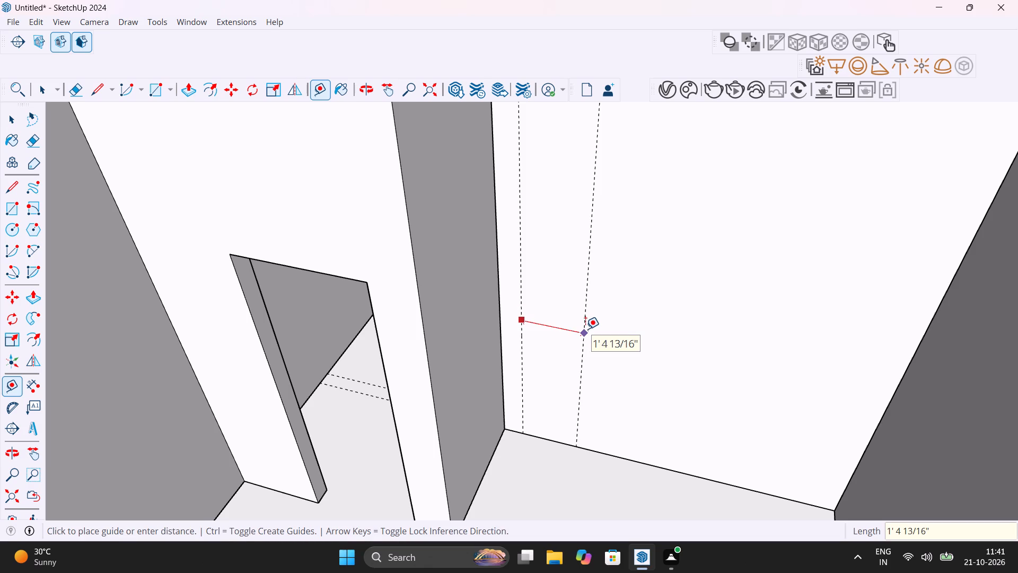
type("2'6\"")
key("Return")
key("space")
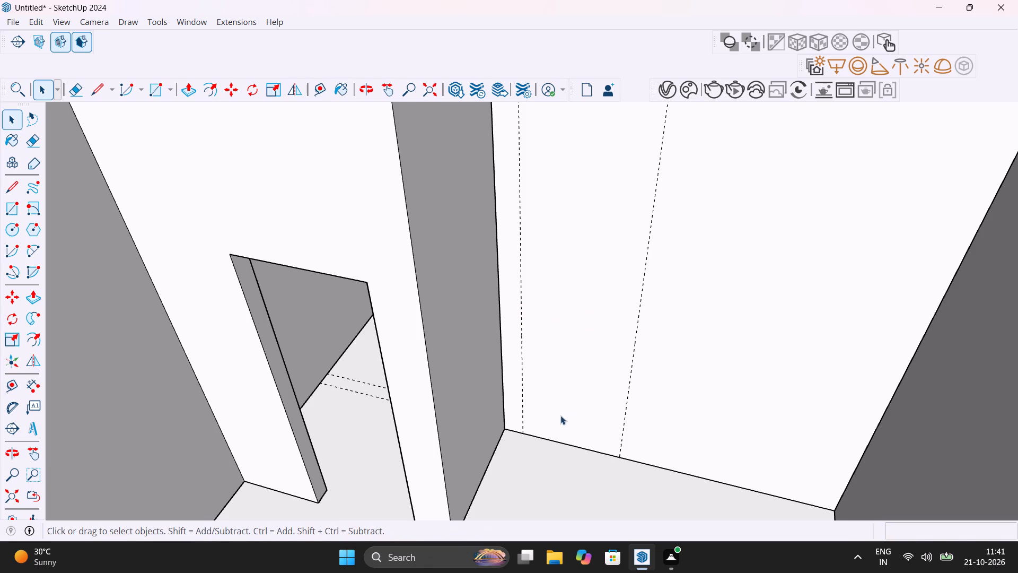
Place a horizontal guide on the same partition 7' above its floor edge.
middle_click_drag(572, 421, 654, 425)
key("t")
scroll(654, 420, "up", 1)
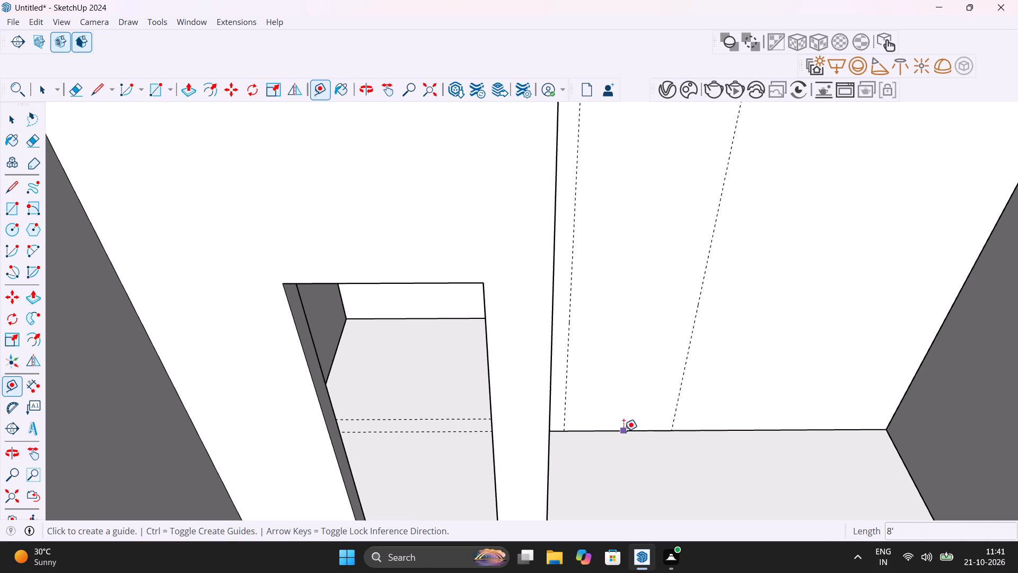
left_click(638, 430)
scroll(645, 358, "down", 7)
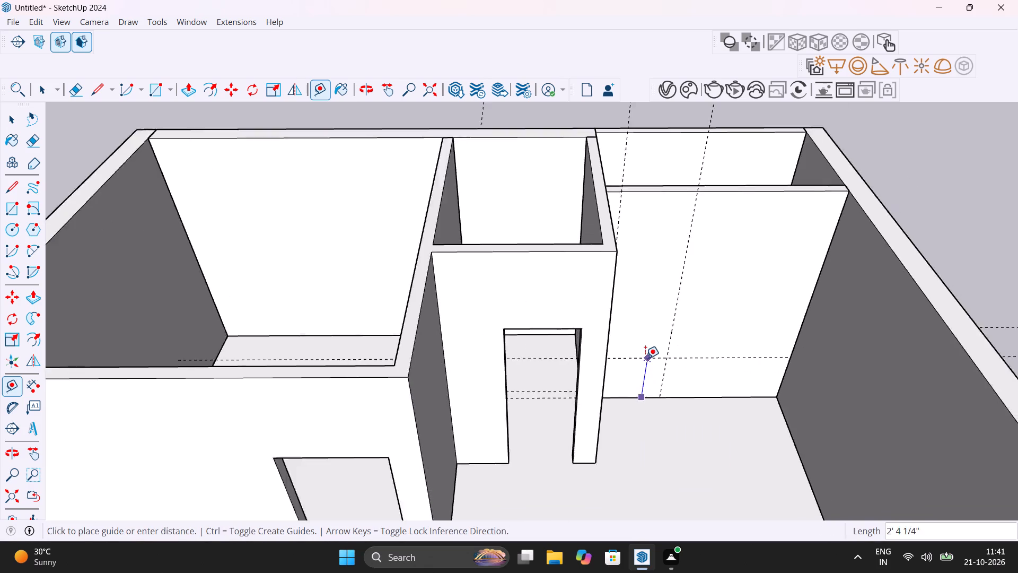
scroll(645, 358, "down", 3)
middle_click_drag(646, 347, 650, 268)
scroll(655, 315, "up", 7)
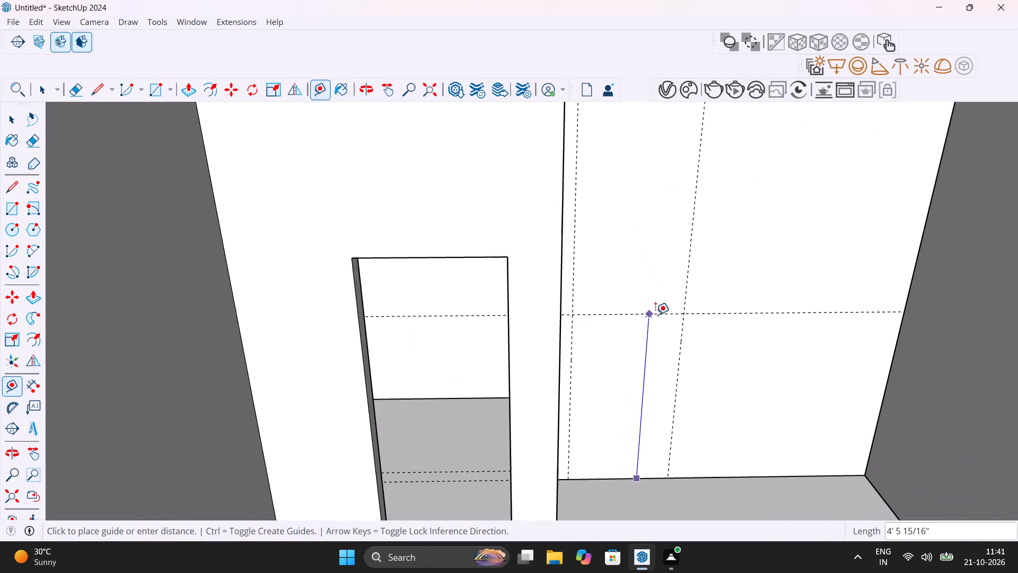
scroll(655, 315, "up", 1)
type("7'")
key("Return")
Open the partition's group and draw a 7' by 2'6" door rectangle between the guides and the floor edge.
key("space")
double_click(655, 315)
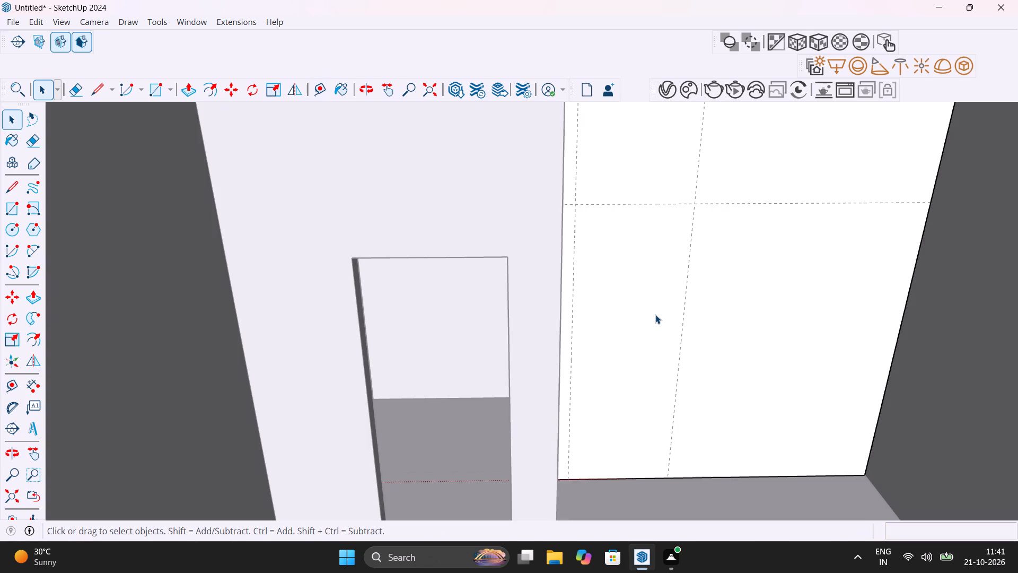
key("r")
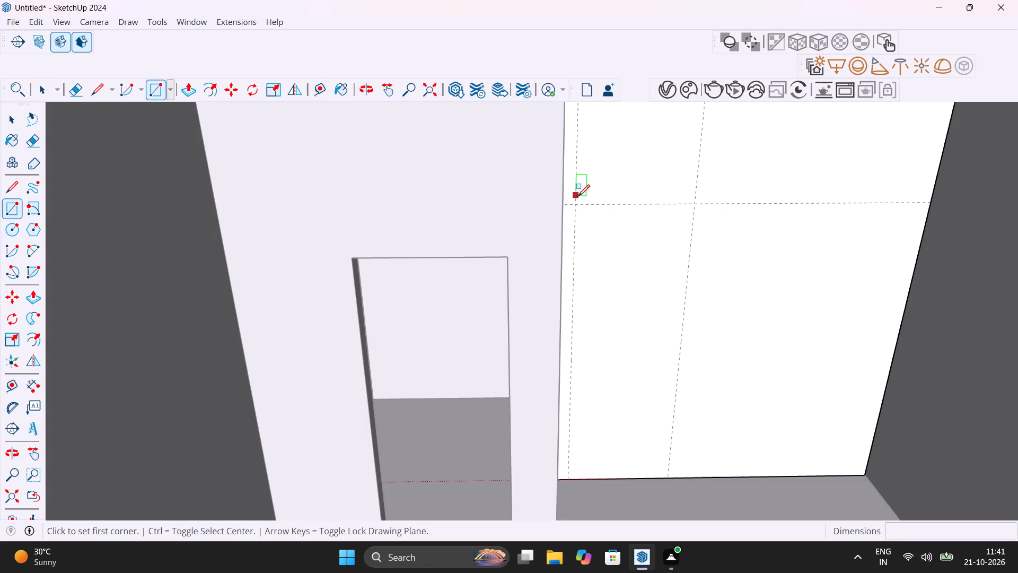
left_click(578, 204)
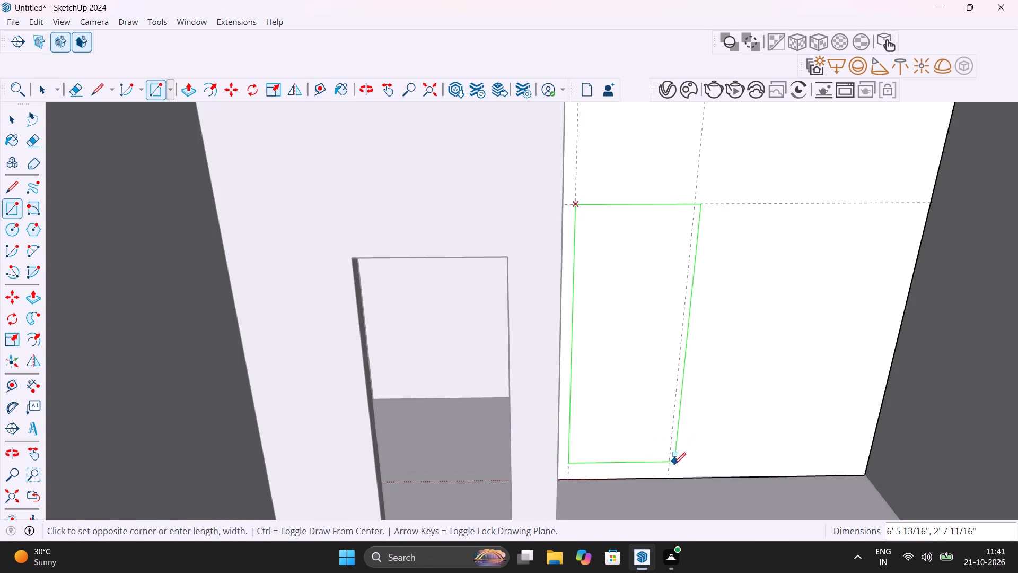
left_click(669, 476)
Push/Pull the door rectangle 4 1/2" through the partition to cut the doorway, and close the group.
key("p")
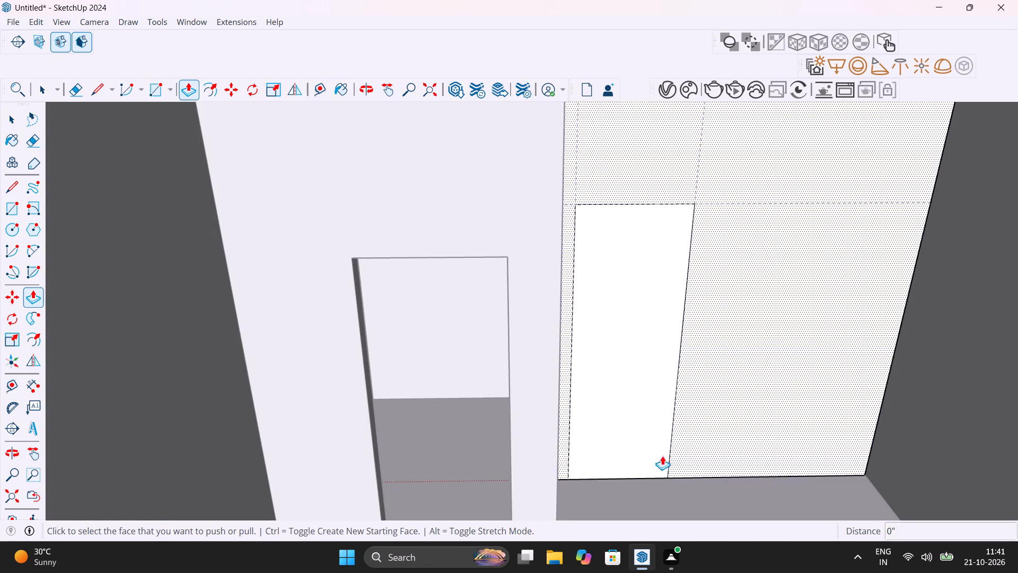
left_click(654, 439)
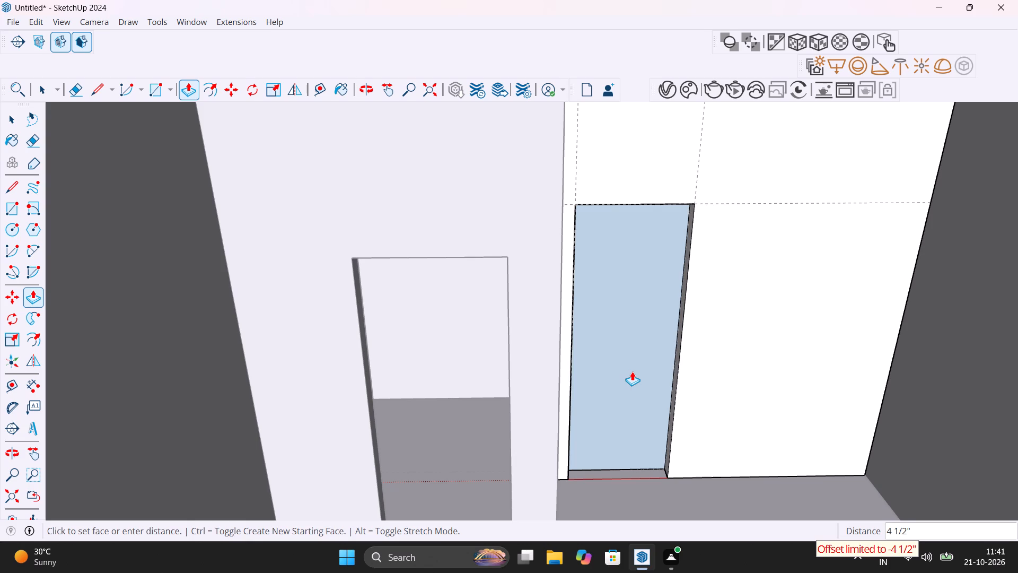
left_click(617, 371)
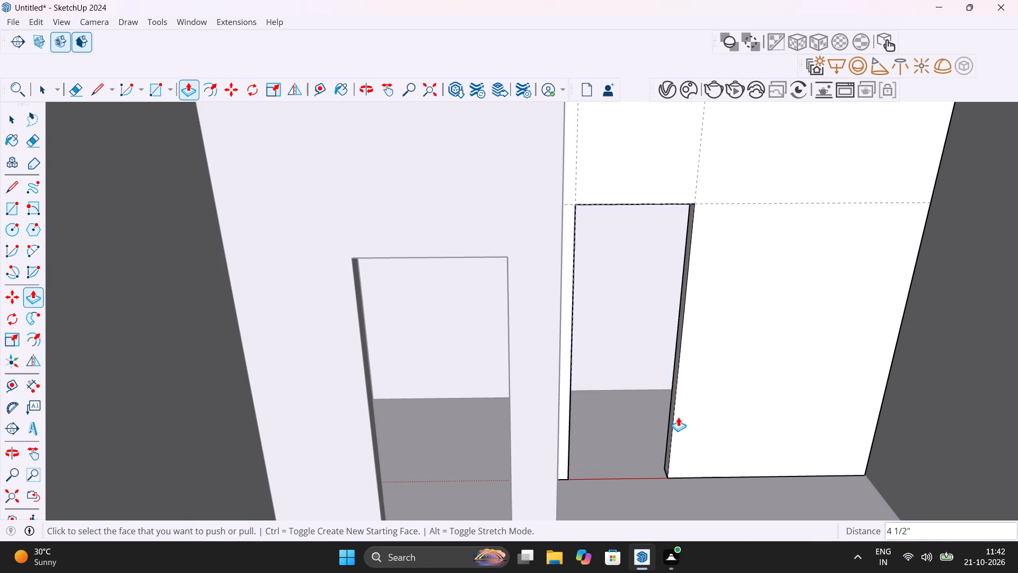
scroll(678, 417, "down", 6)
key("space")
scroll(678, 417, "down", 2)
left_click(912, 251)
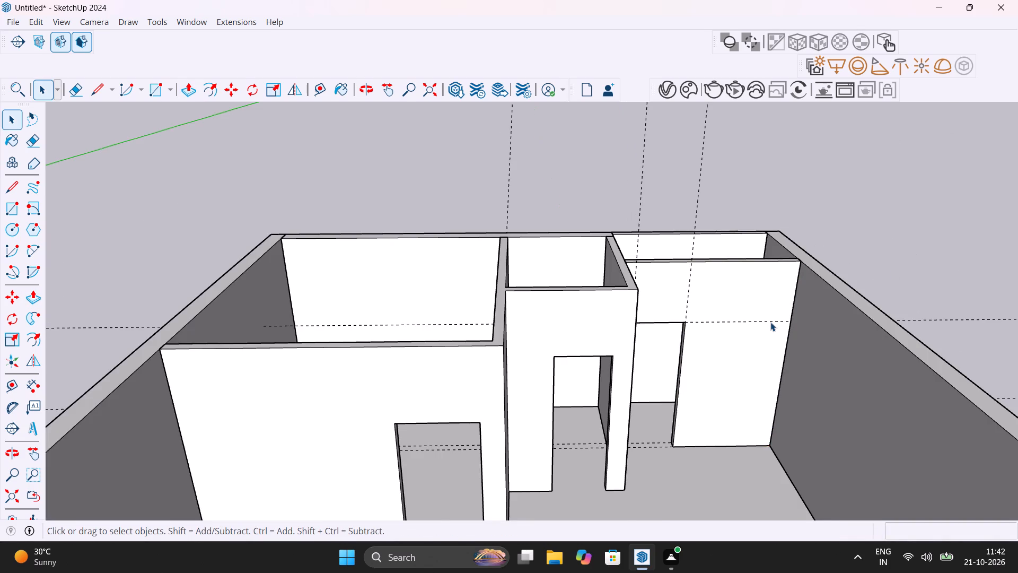
Examine the walled slab's overall layout and the open floor between the front room and the rear rooms.
scroll(770, 322, "down", 4)
middle_click_drag(495, 285, 353, 287, "shift")
scroll(475, 342, "down", 2)
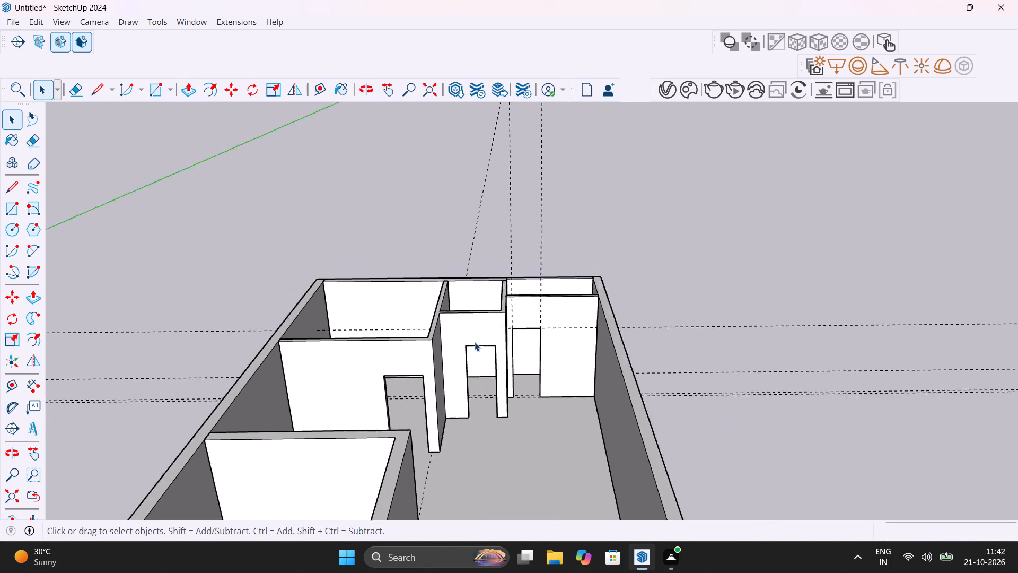
scroll(475, 342, "down", 3)
middle_click_drag(595, 368, 704, 357)
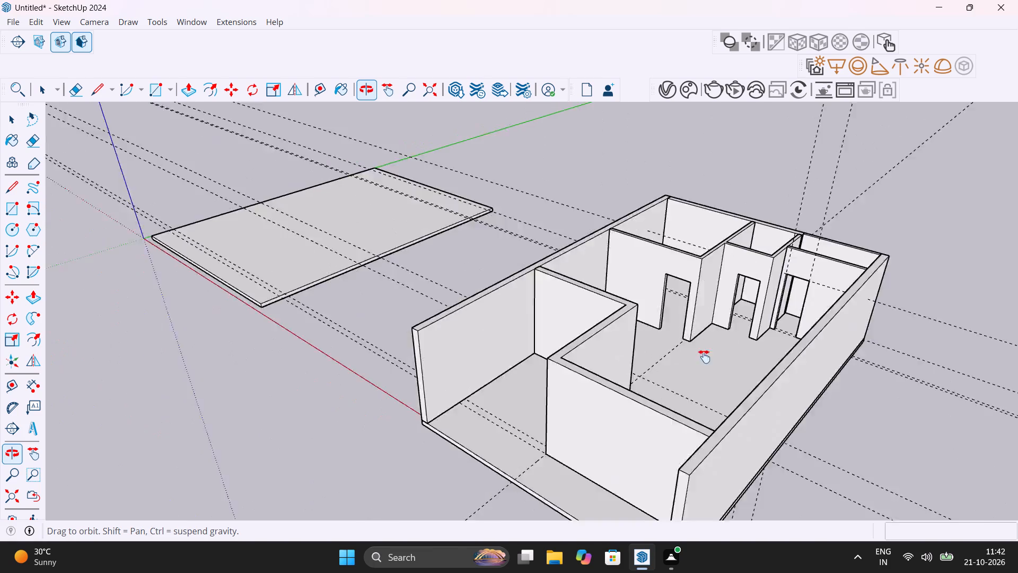
middle_click_drag(704, 357, 774, 360)
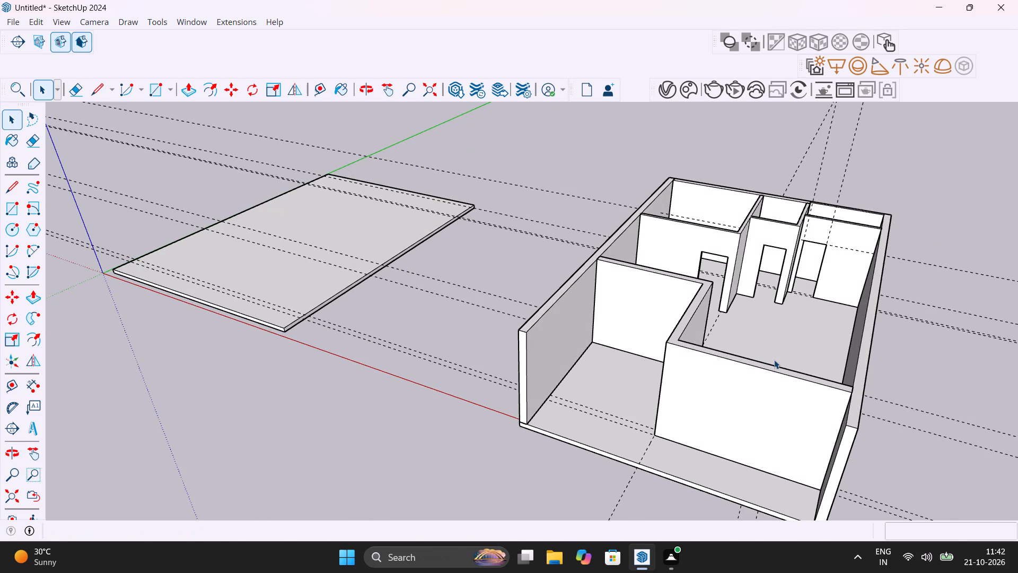
middle_click_drag(786, 339, 788, 418)
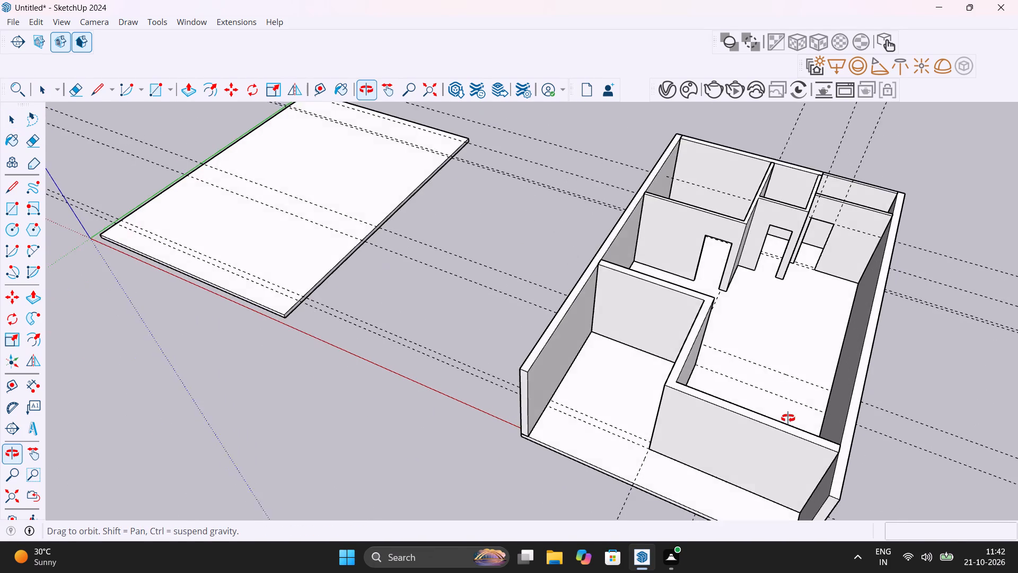
middle_click_drag(788, 418, 687, 503)
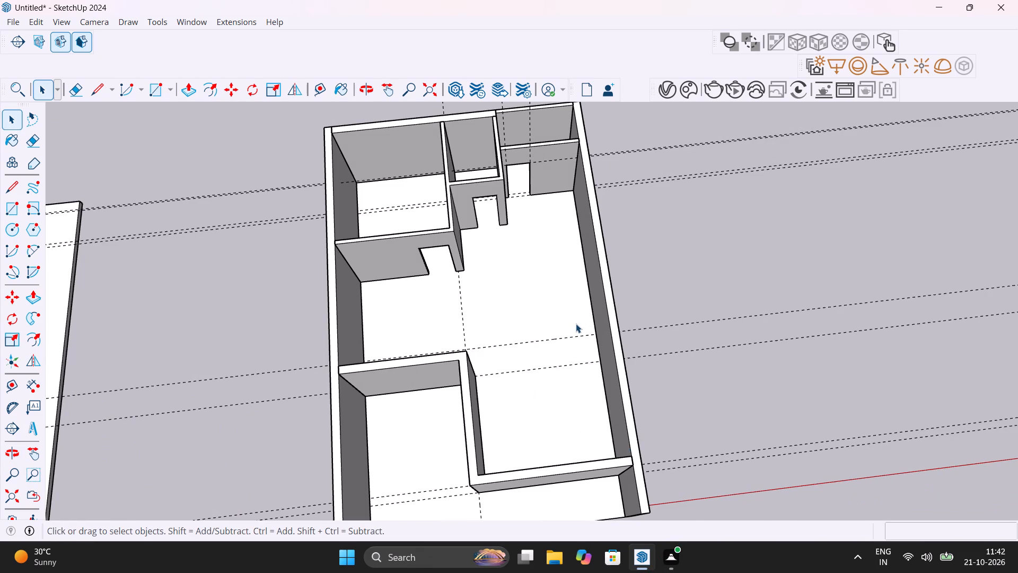
scroll(578, 318, "up", 5)
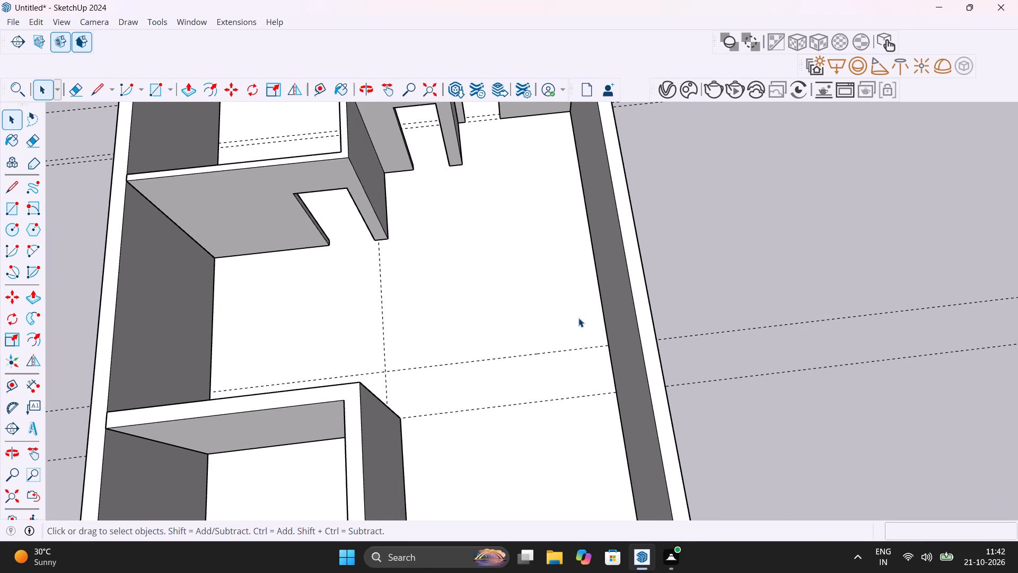
scroll(564, 315, "up", 4)
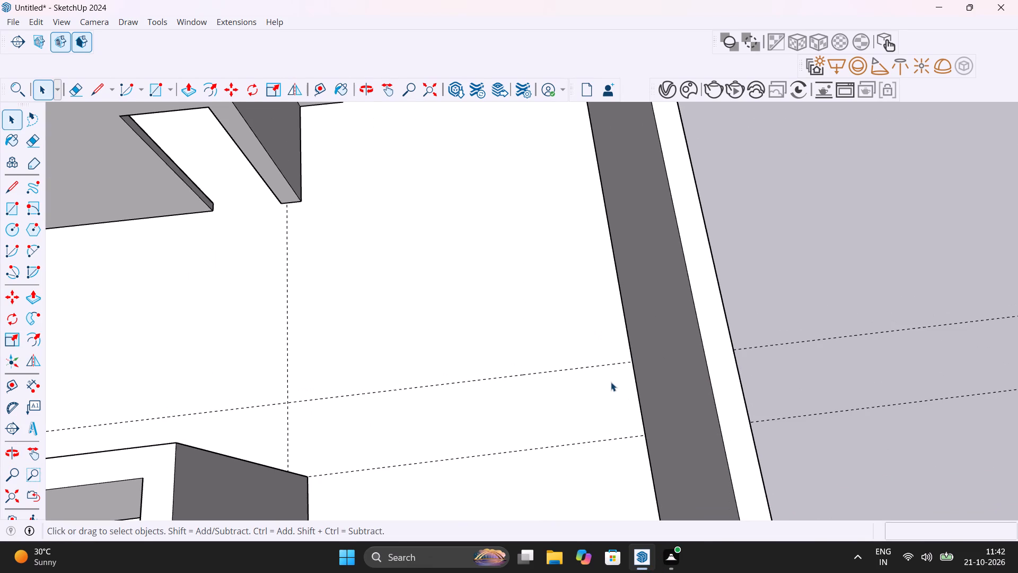
scroll(611, 394, "down", 7)
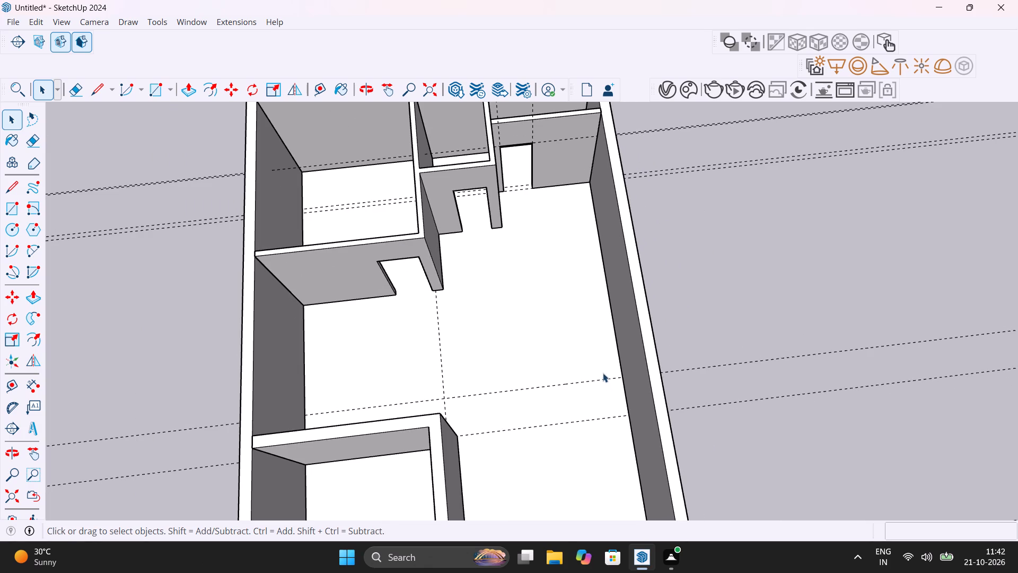
Place a guide 4.5" from the existing cross guide on the open floor between the front and rear rooms.
scroll(594, 363, "up", 8)
middle_click_drag(612, 377, 627, 414)
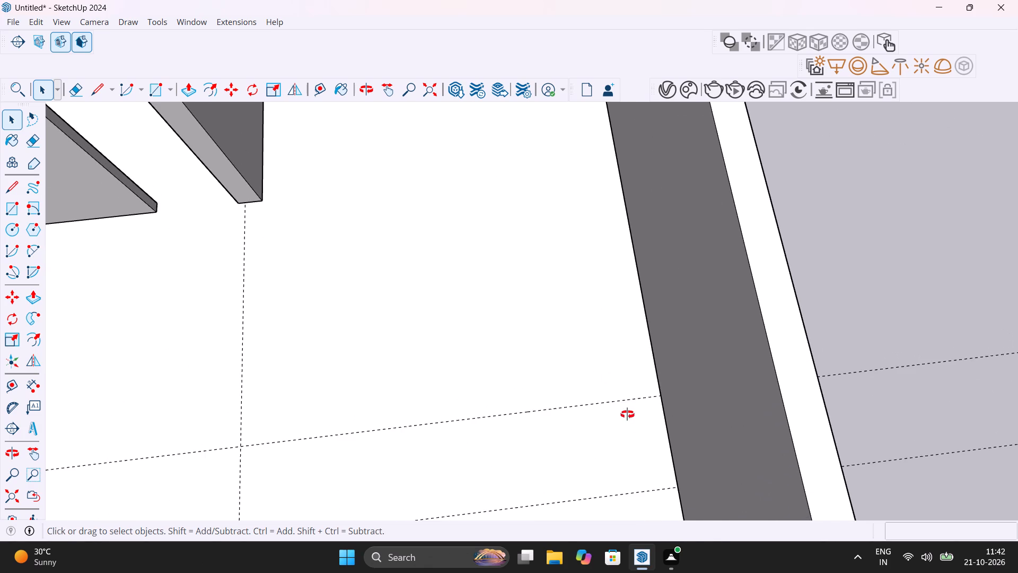
middle_click_drag(627, 414, 632, 436)
key("t")
left_click(624, 405)
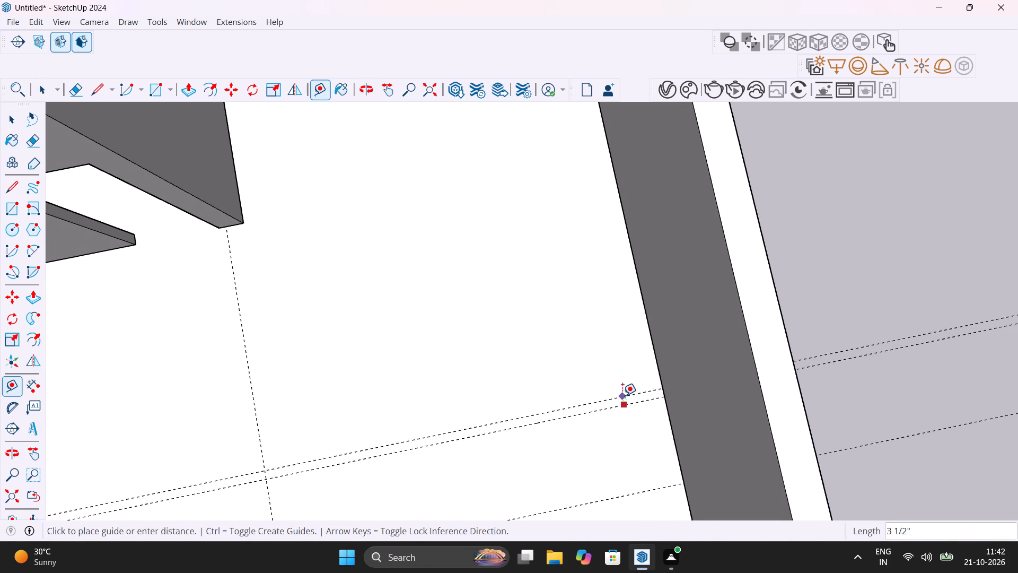
type("4.5\"")
key("Return")
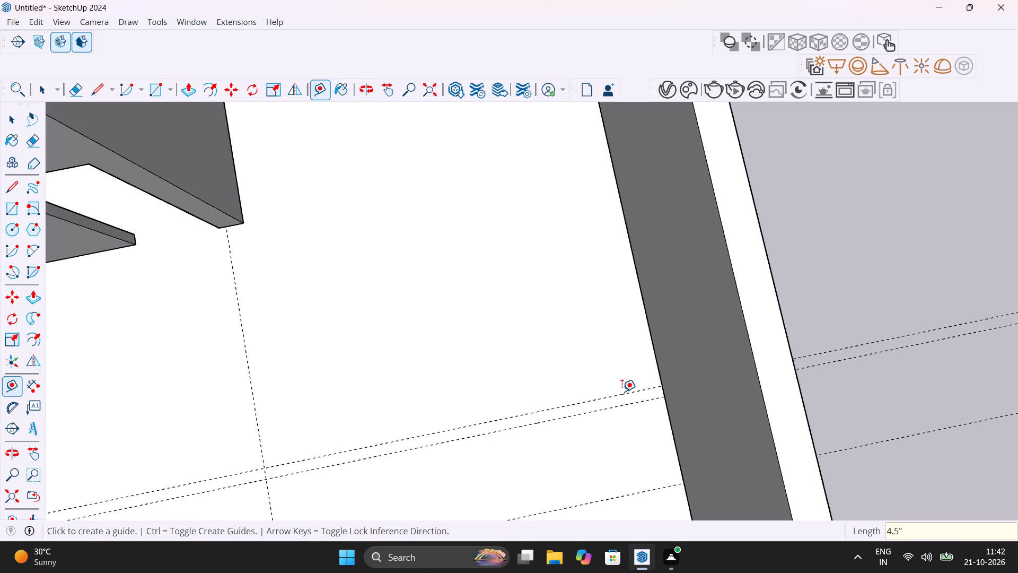
key("space")
Draw an 8' by 4 1/2" partition rectangle between the two guides, starting at the long outer wall.
key("t")
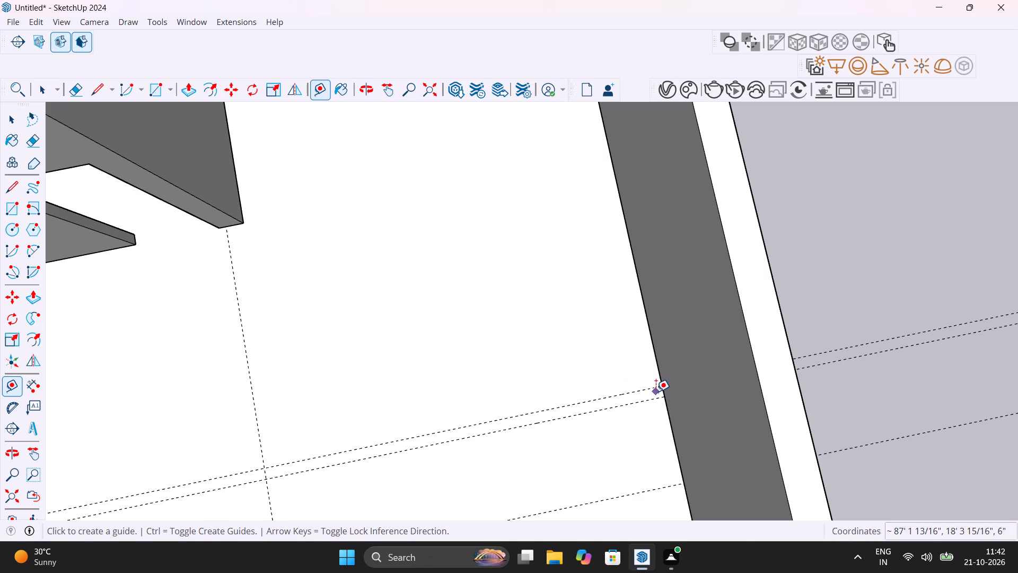
key("r")
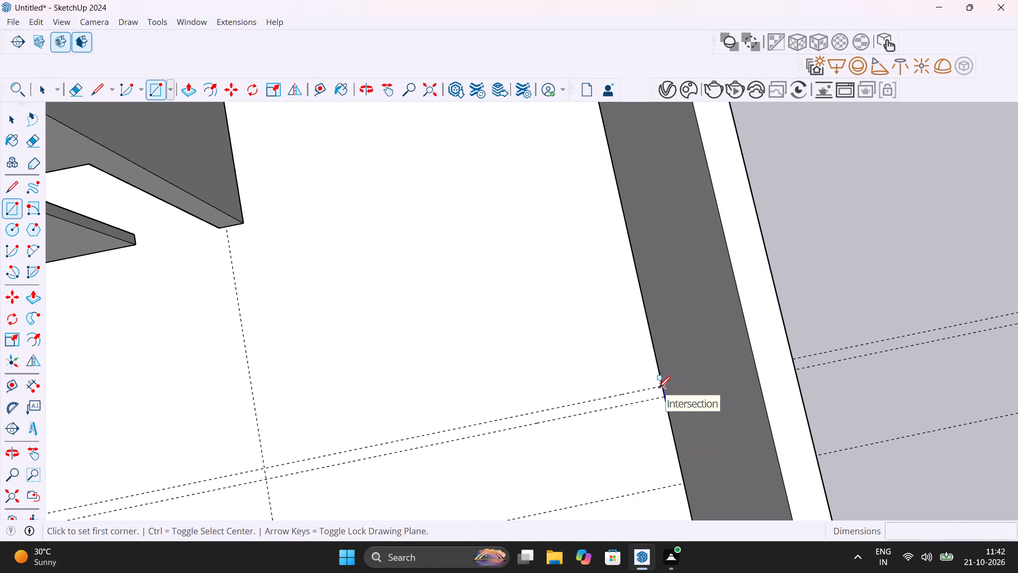
left_click(659, 388)
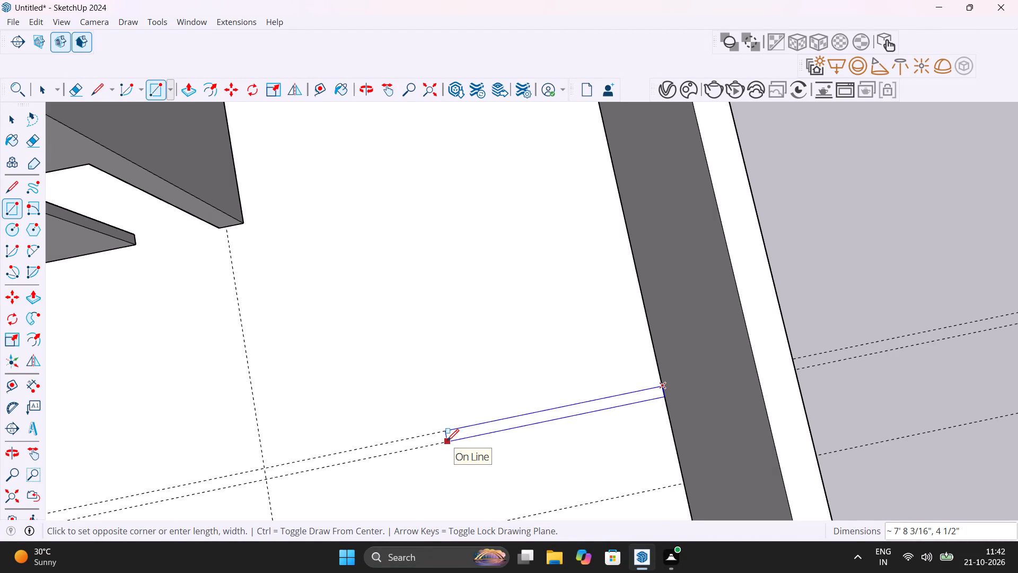
scroll(447, 441, "down", 13)
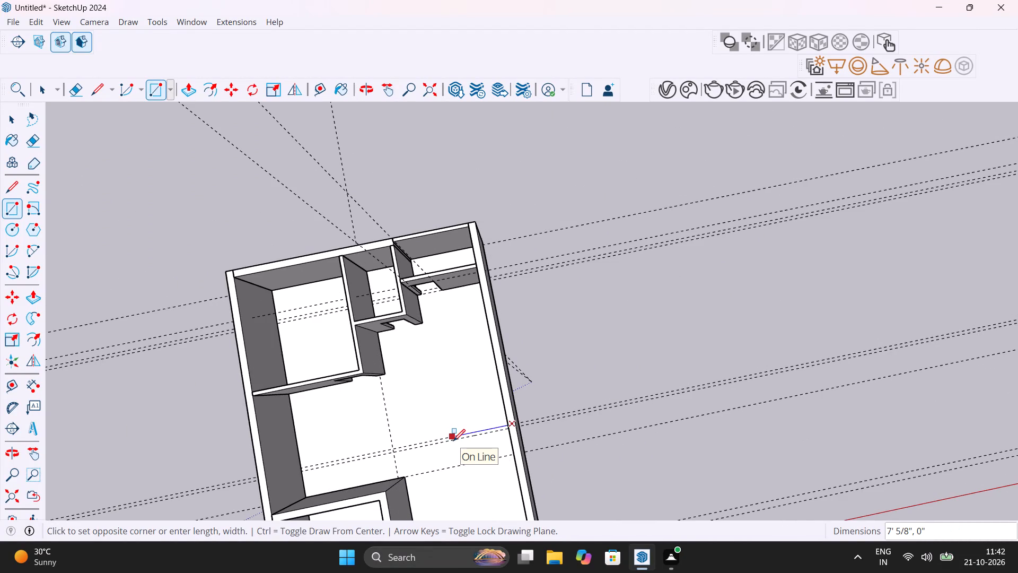
scroll(453, 441, "up", 3)
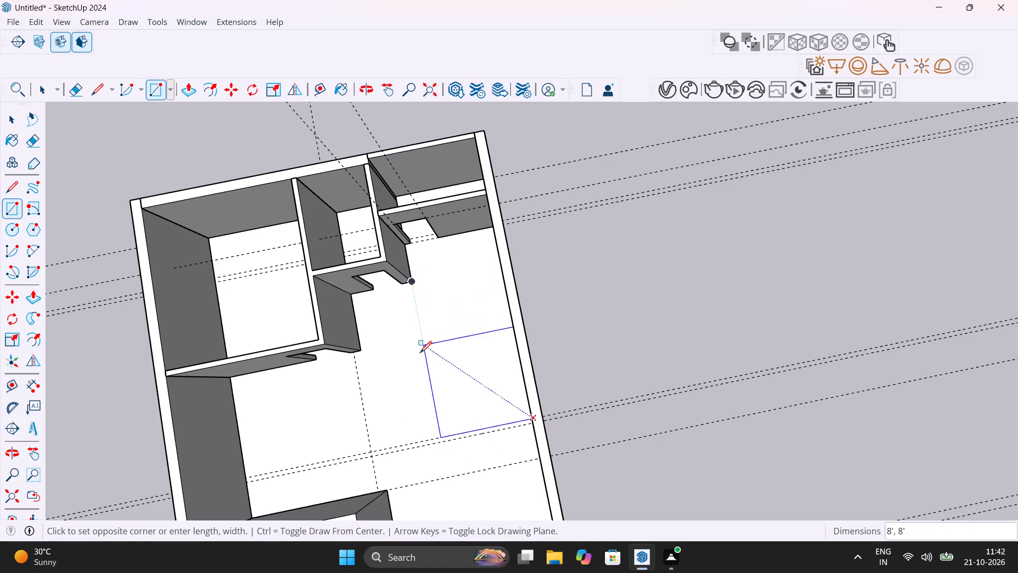
scroll(442, 442, "up", 10)
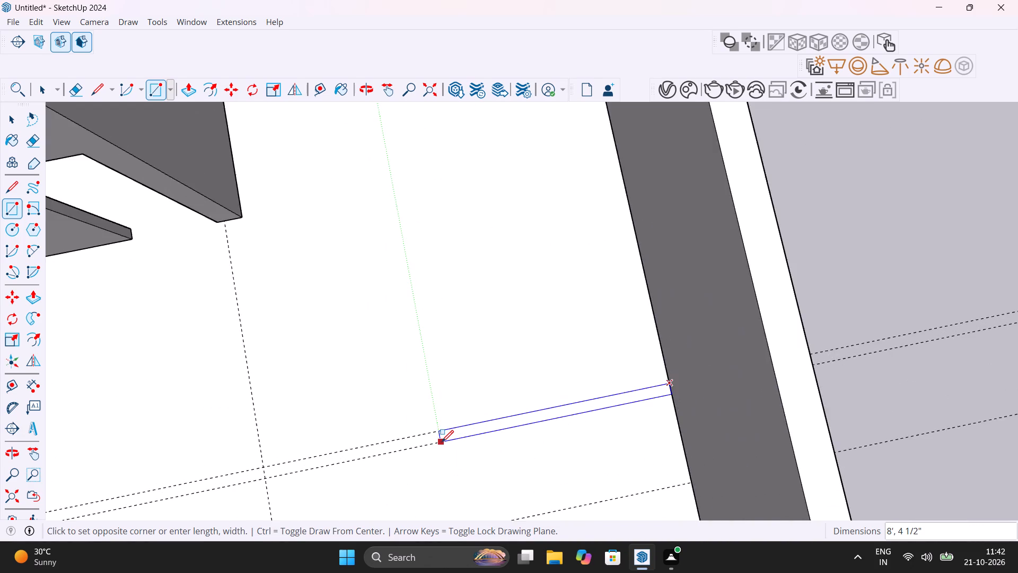
scroll(442, 442, "up", 5)
left_click(441, 442)
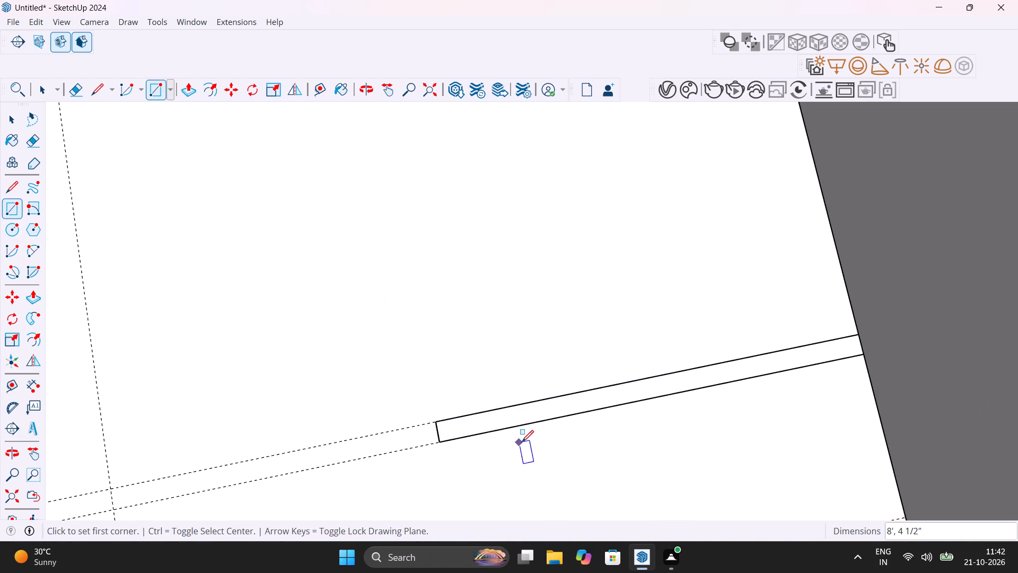
key("space")
Make the new partition rectangle's face and edges into a group.
scroll(522, 441, "down", 13)
middle_click_drag(567, 455, 934, 316)
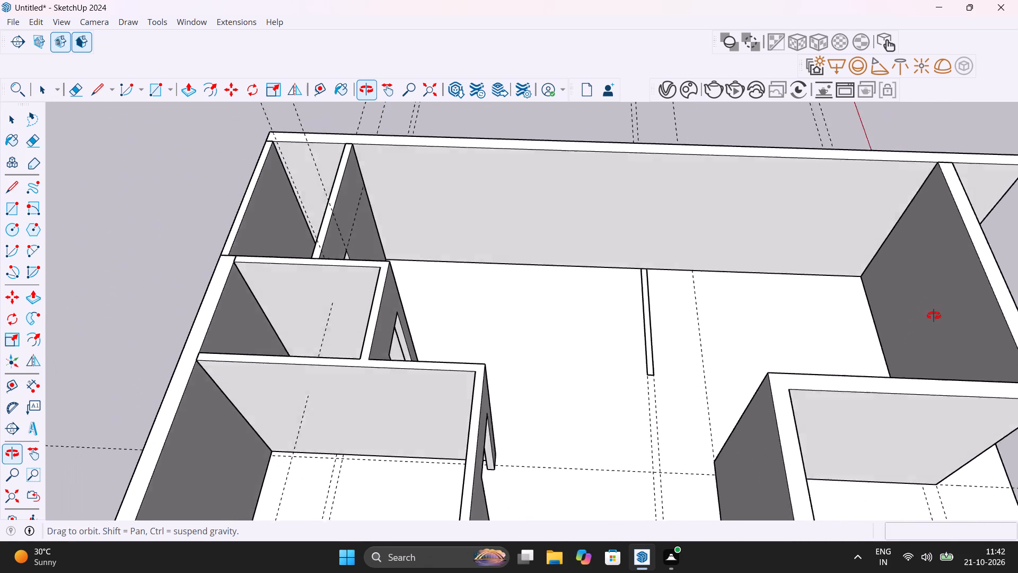
middle_click_drag(934, 316, 937, 294)
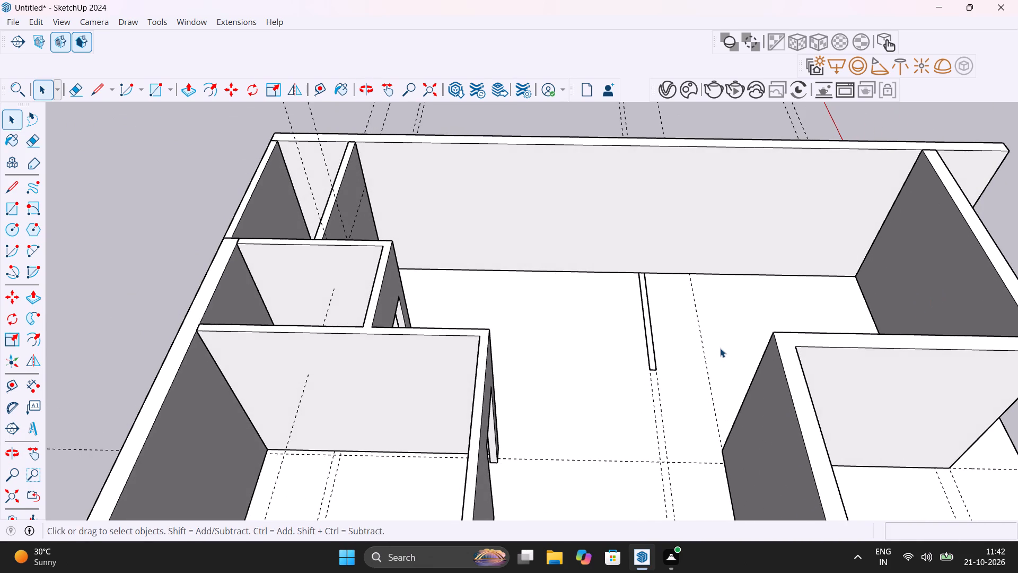
scroll(720, 348, "down", 3)
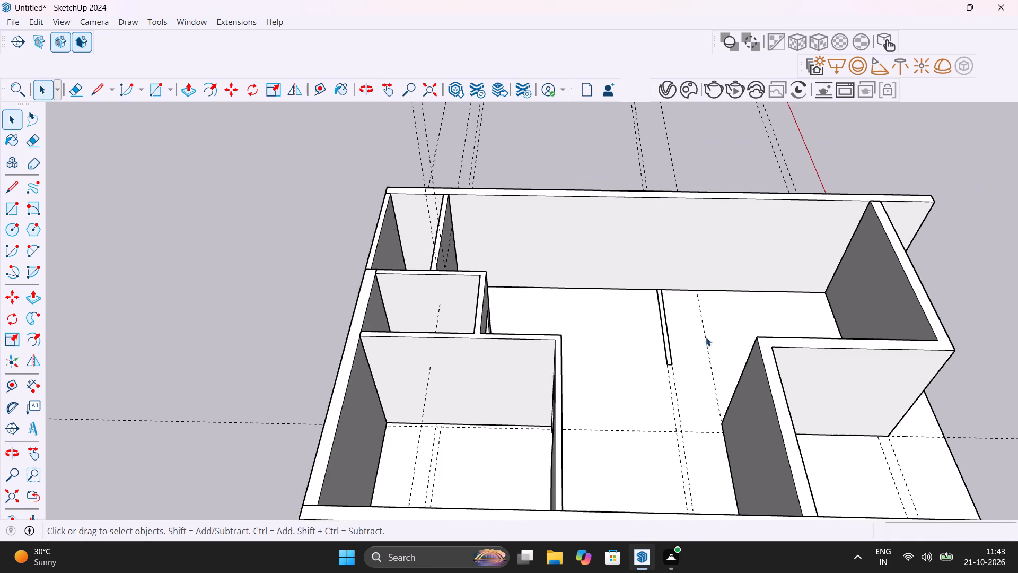
scroll(668, 329, "up", 11)
triple_click(662, 361)
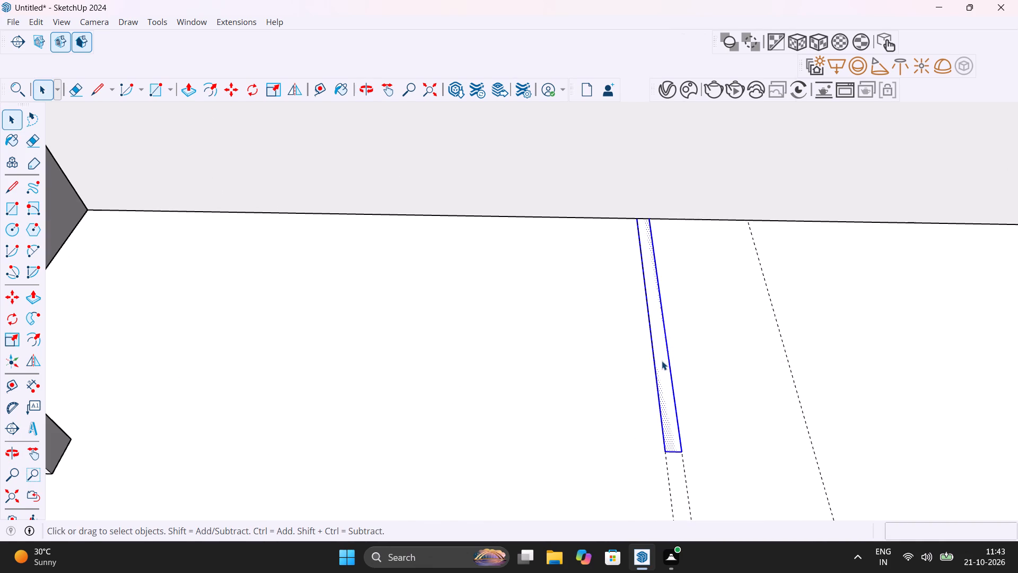
right_click(662, 361)
left_click(710, 155)
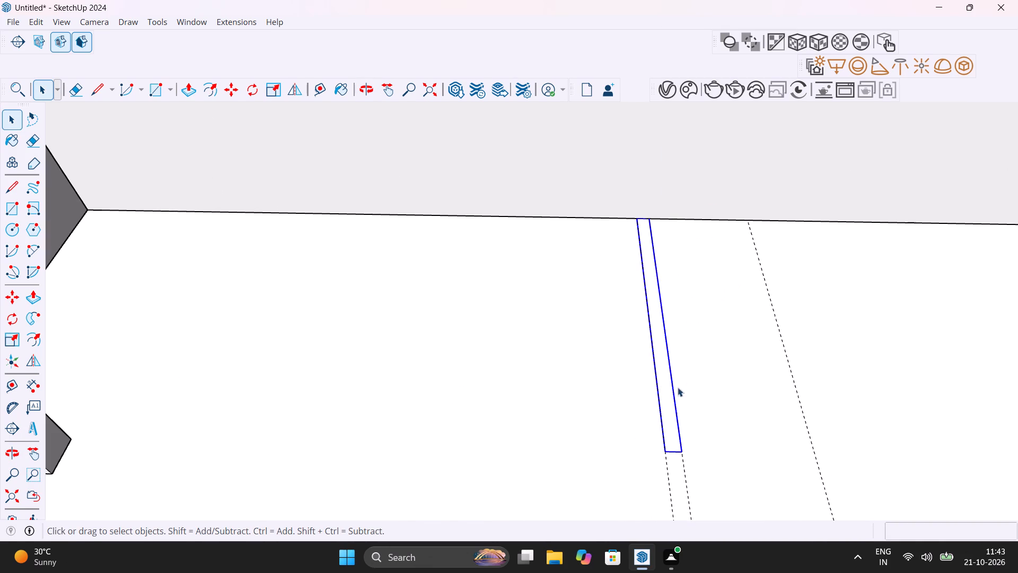
Open the new partition's group, Push/Pull its face up 10', and close the group.
double_click(670, 405)
key("p")
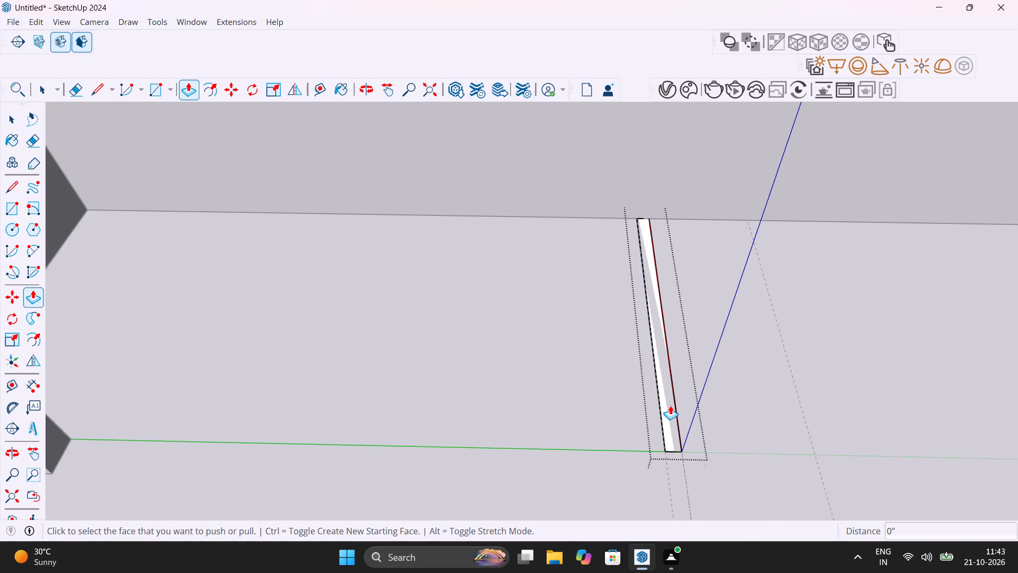
left_click(670, 405)
scroll(677, 374, "down", 15)
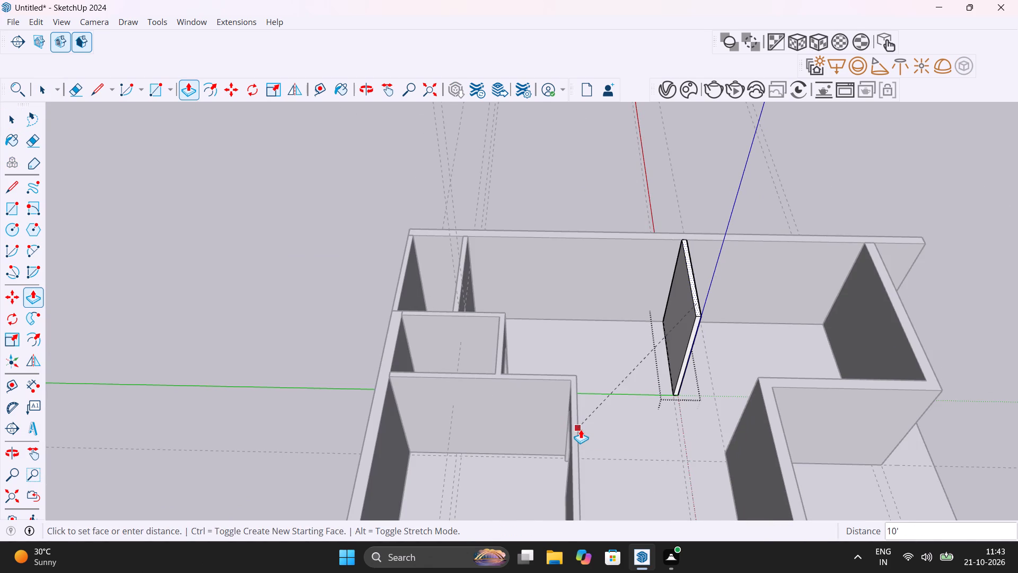
left_click(580, 433)
key("space")
left_click(848, 185)
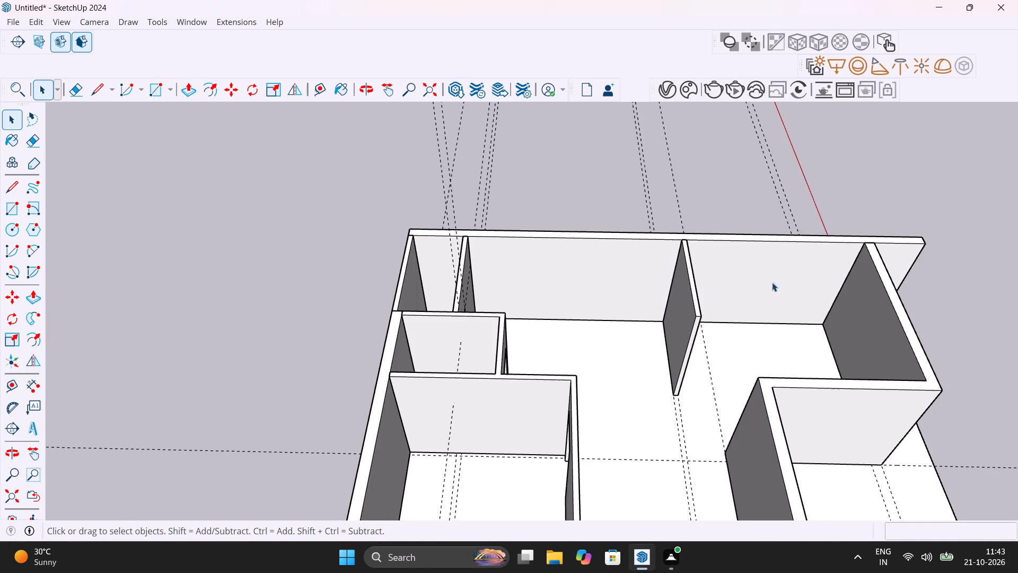
Examine the walled slab from several sides, including the new partition, the front rooms and the open front strip.
scroll(761, 304, "down", 6)
middle_click_drag(771, 311, 610, 187)
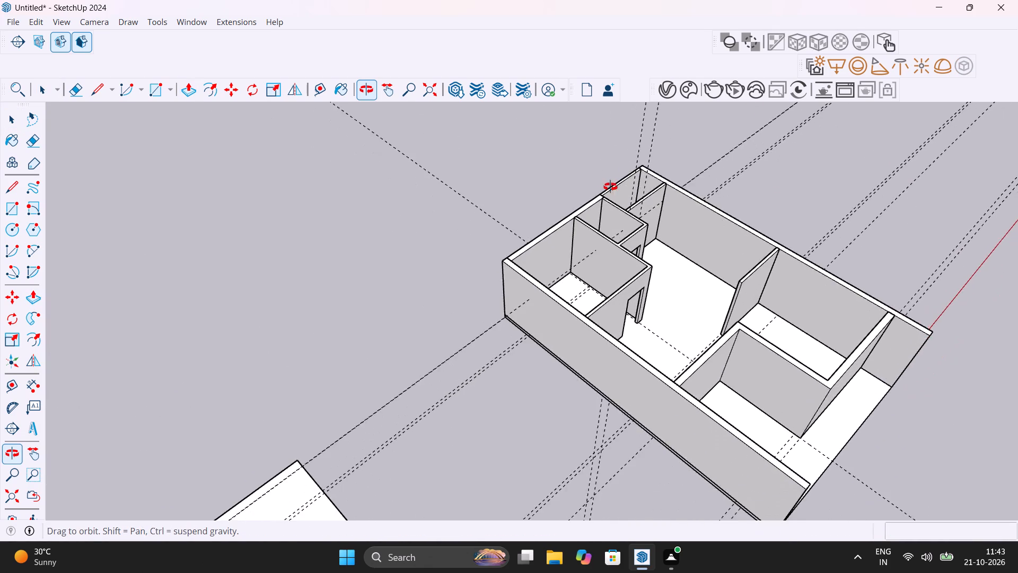
middle_click_drag(610, 187, 502, 197)
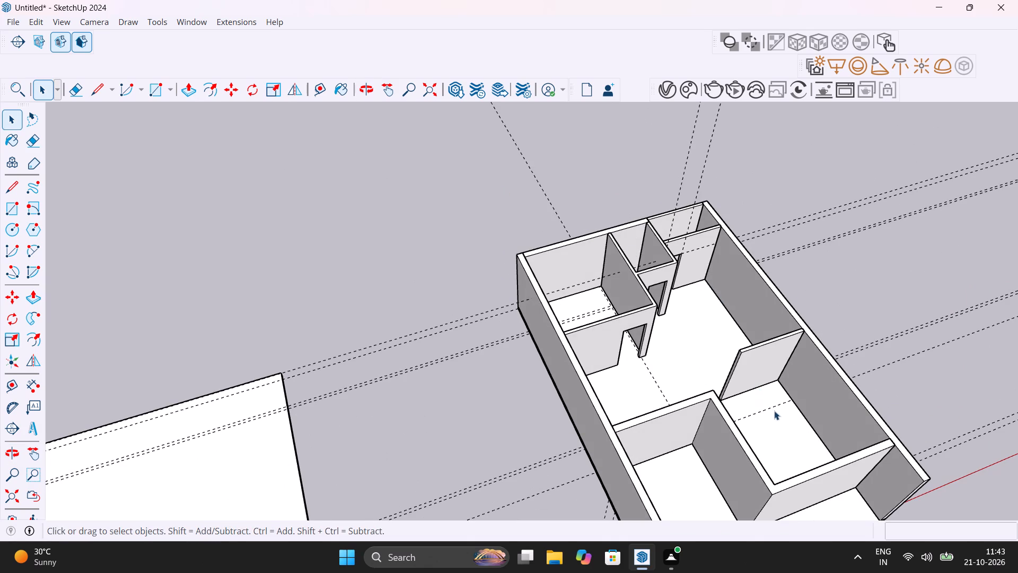
middle_click_drag(767, 407, 99, 355)
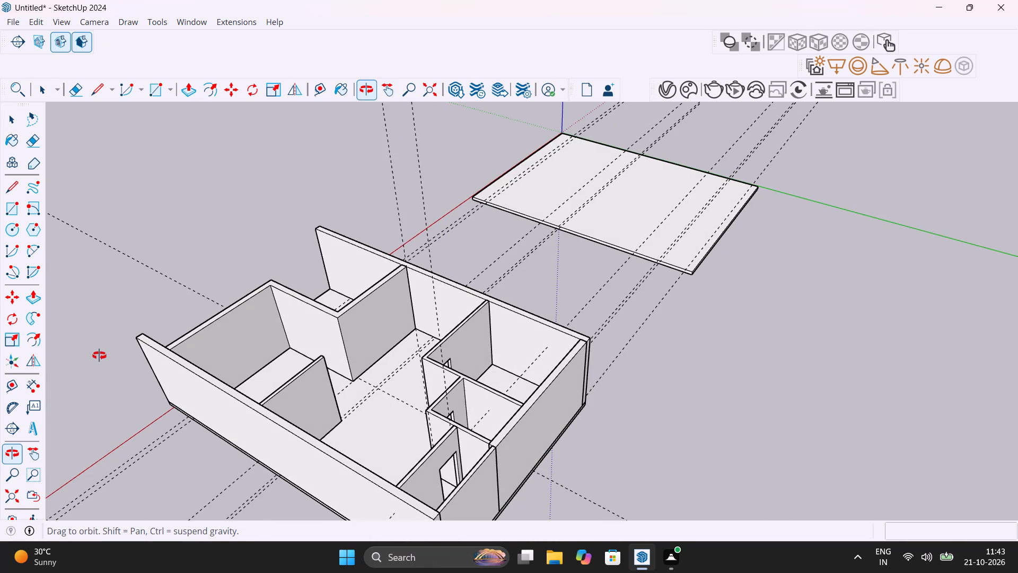
middle_click_drag(99, 355, 172, 341)
scroll(172, 341, "up", 1)
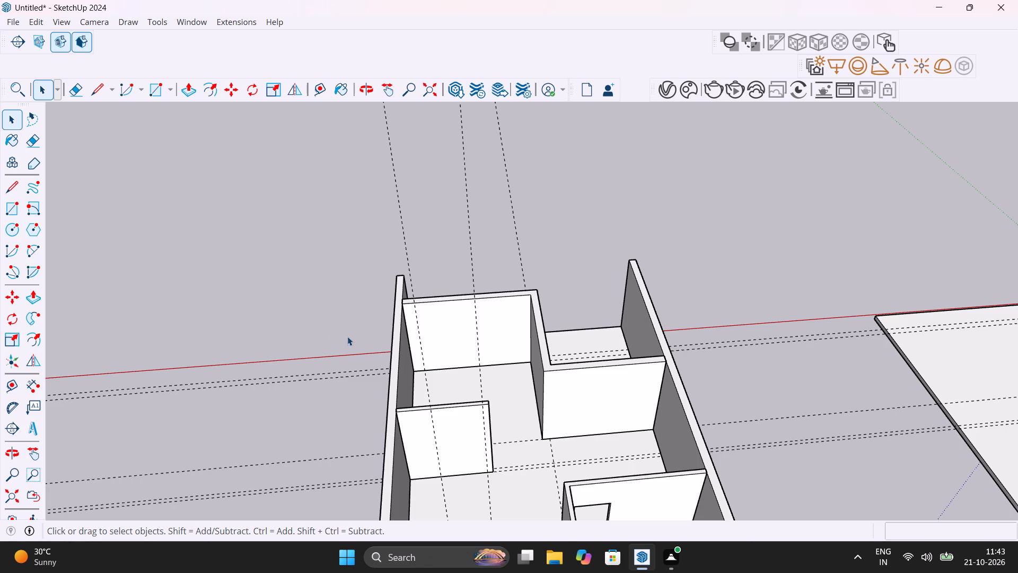
scroll(510, 308, "up", 5)
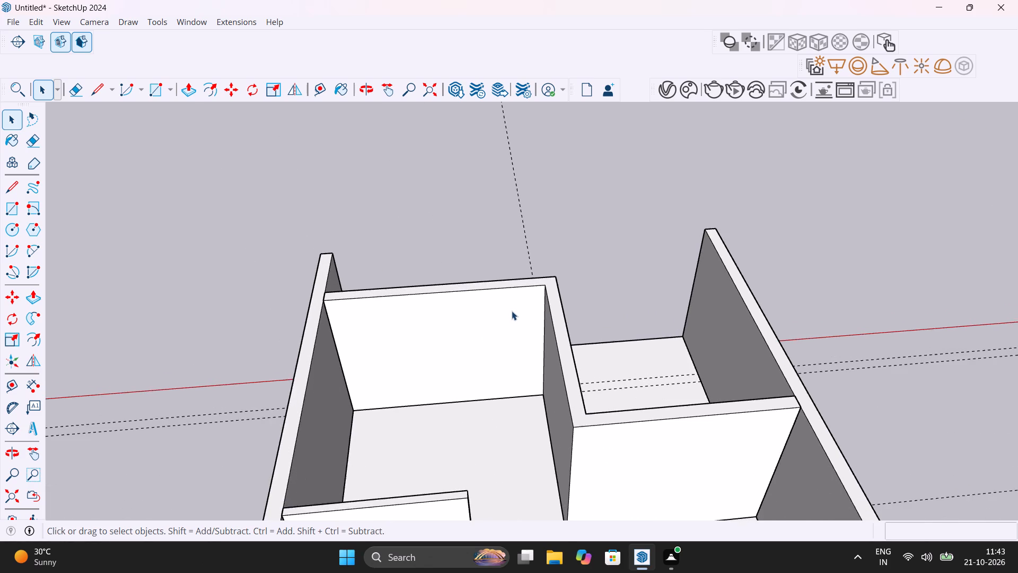
middle_click_drag(515, 312, 527, 339)
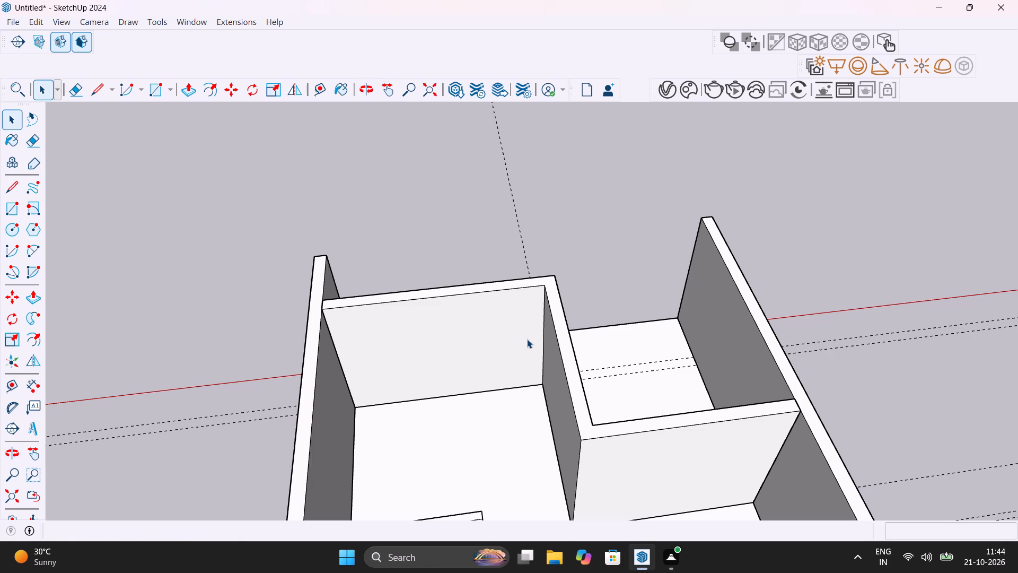
middle_click_drag(542, 342, 0, 343)
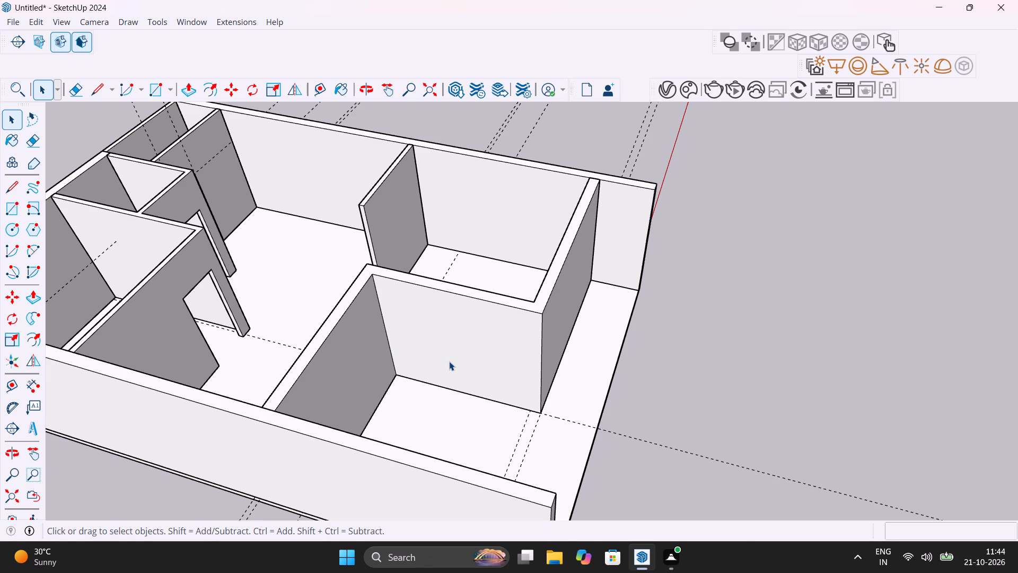
middle_click_drag(449, 361, 242, 321)
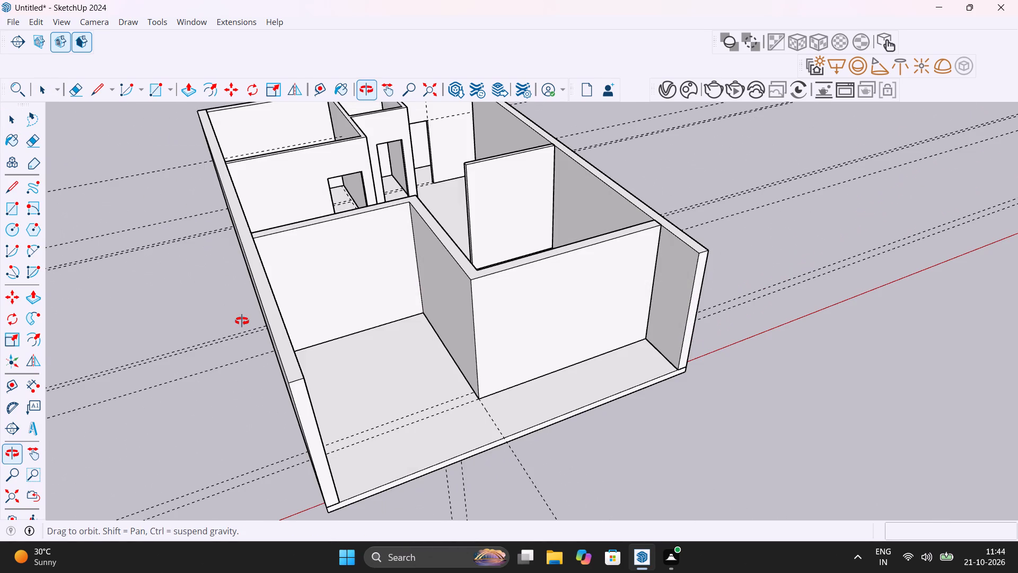
middle_click_drag(242, 321, 242, 317)
middle_click_drag(242, 317, 162, 304)
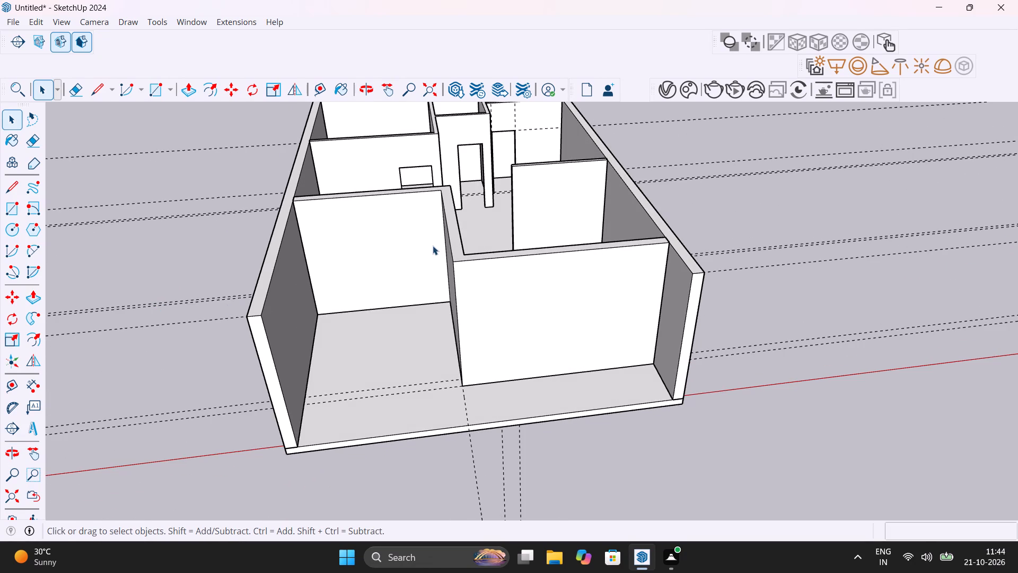
middle_click_drag(455, 281, 546, 366)
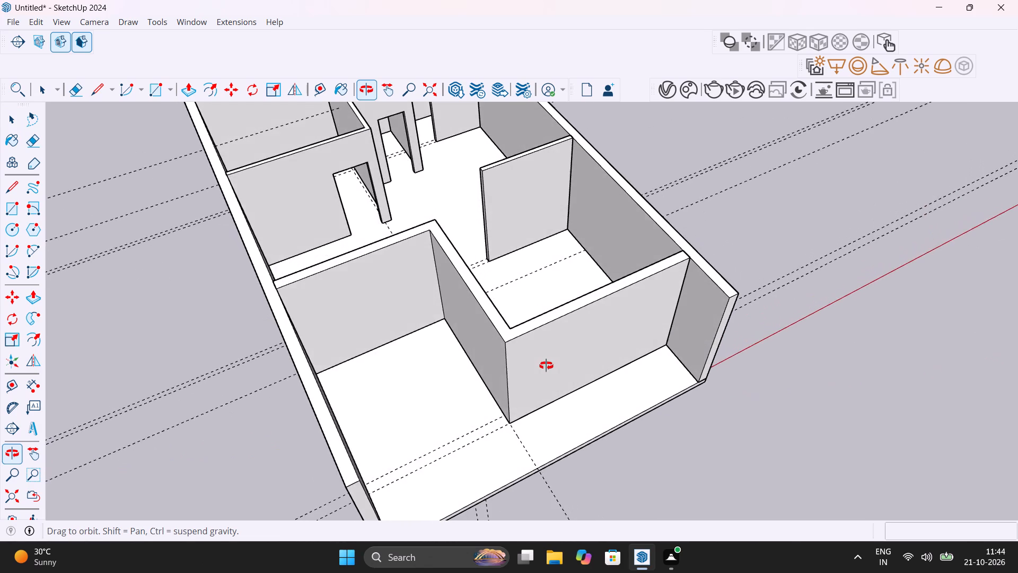
middle_click_drag(546, 366, 436, 281)
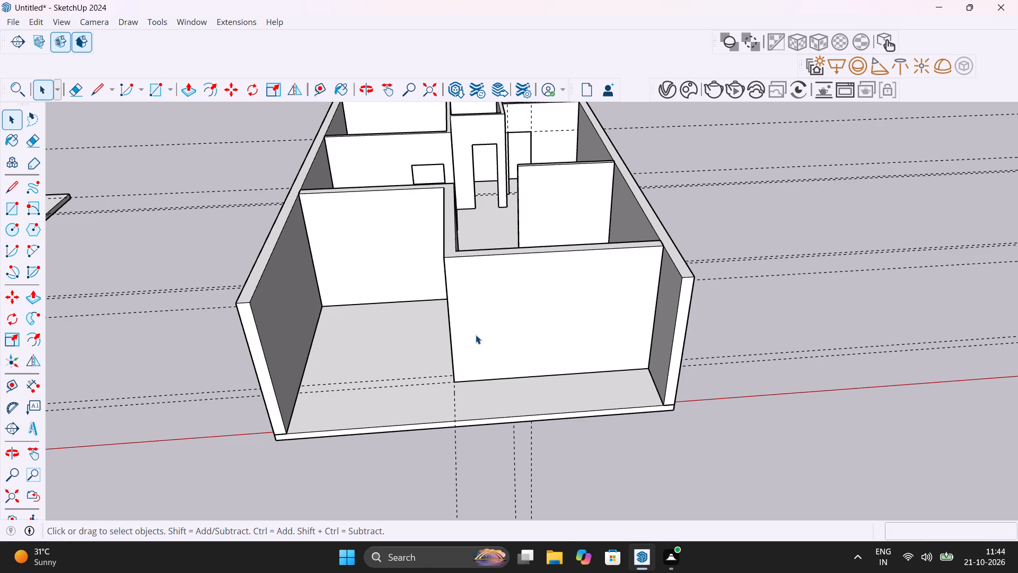
scroll(476, 335, "down", 2)
middle_click_drag(488, 369, 535, 334)
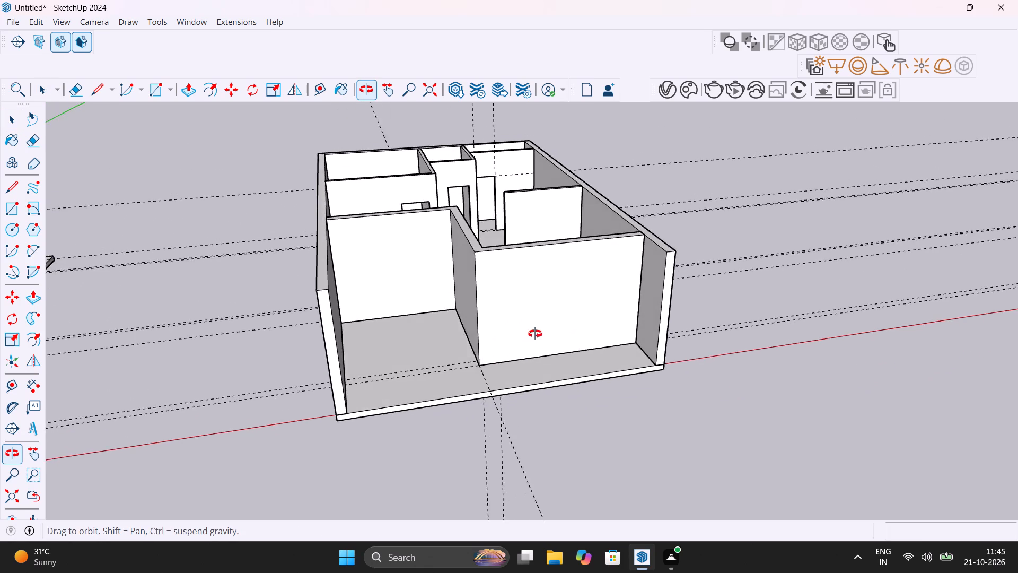
middle_click_drag(535, 334, 532, 377)
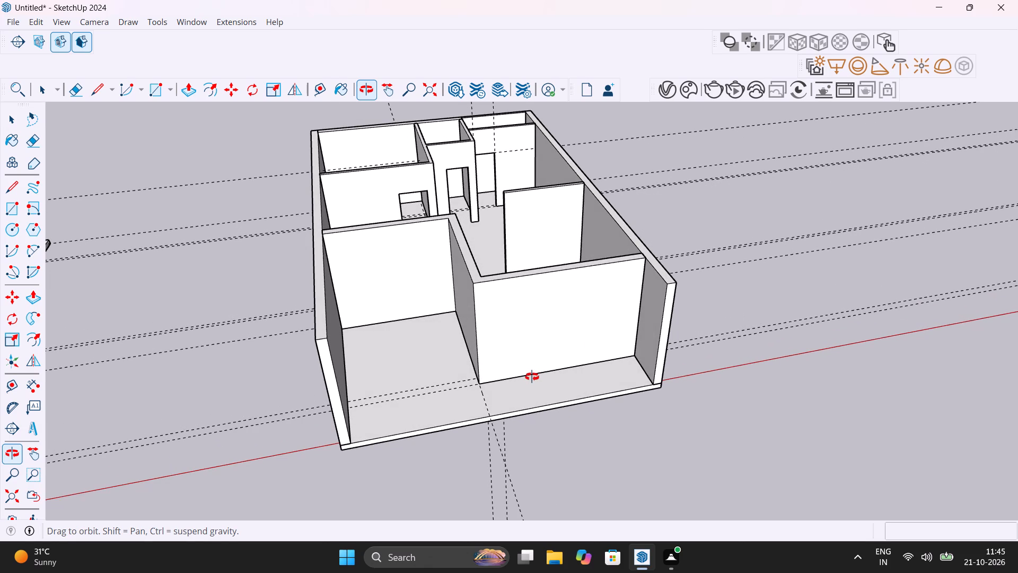
middle_click_drag(532, 377, 450, 374)
scroll(451, 378, "down", 3)
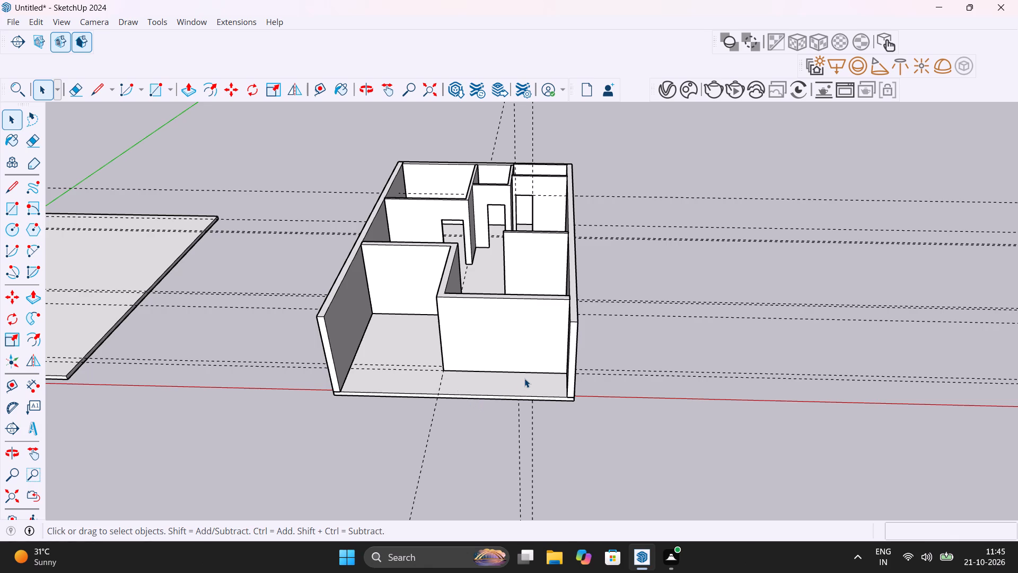
scroll(524, 378, "down", 3)
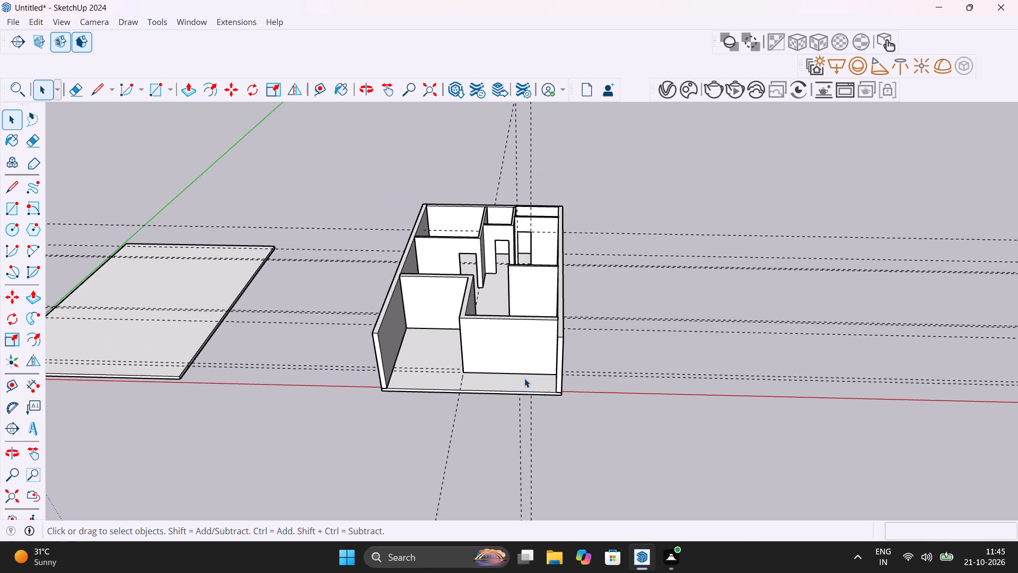
scroll(524, 378, "up", 3)
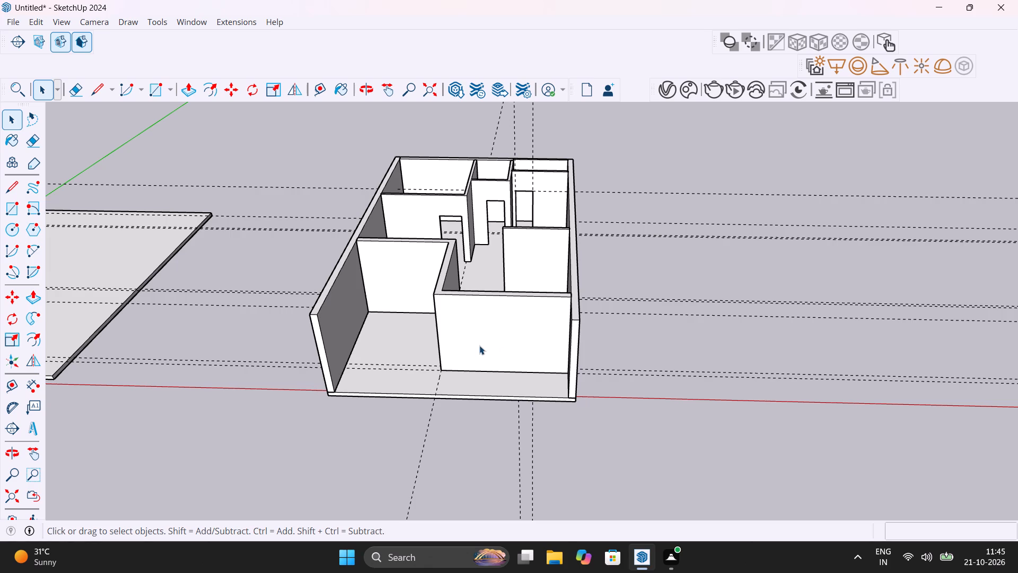
Examine the front of the walled slab, checking the front room walls and the long outer walls beside them.
middle_click_drag(481, 335, 656, 369)
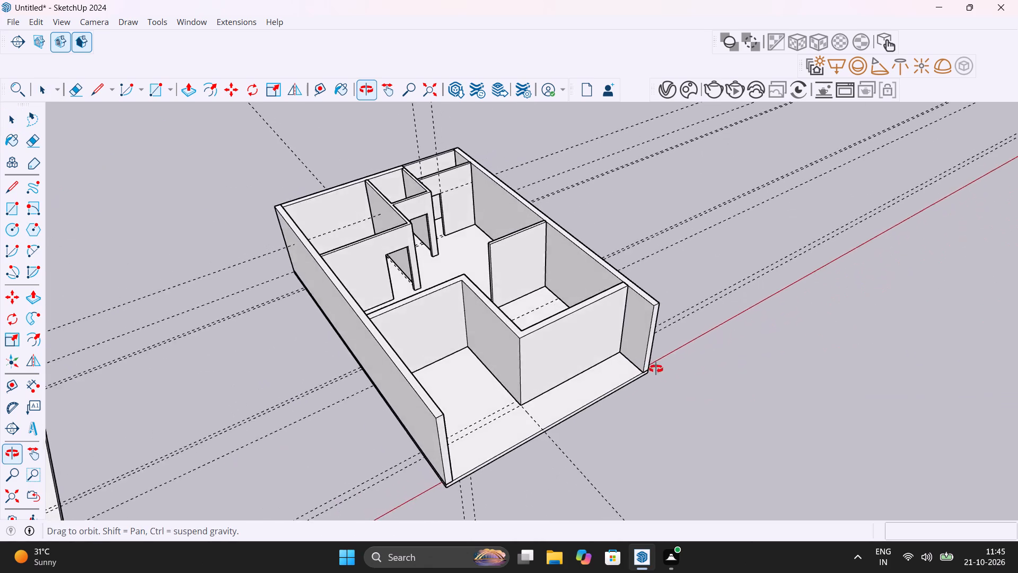
middle_click_drag(656, 369, 701, 337)
scroll(566, 322, "up", 5)
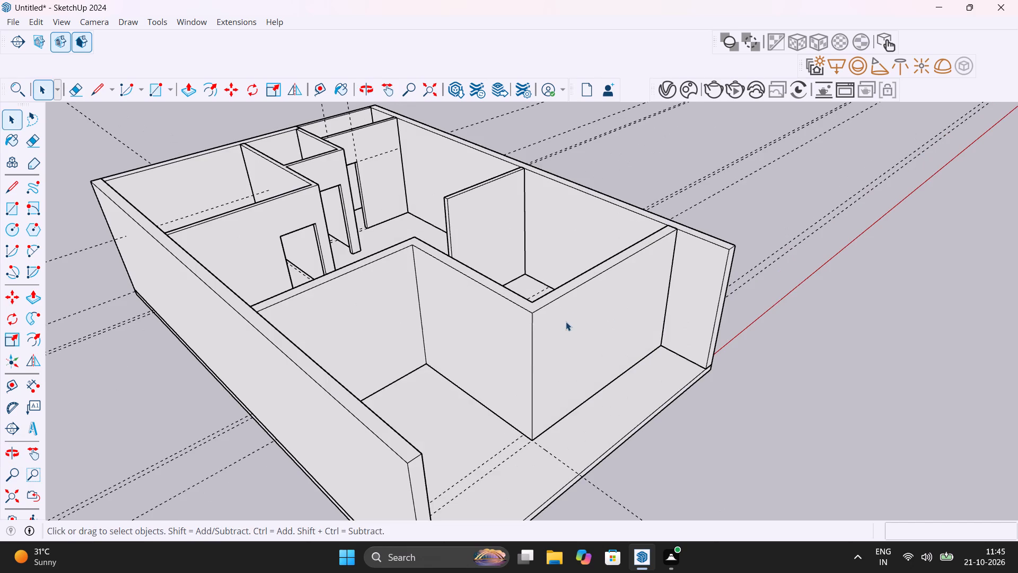
middle_click_drag(576, 328, 533, 332)
triple_click(533, 332)
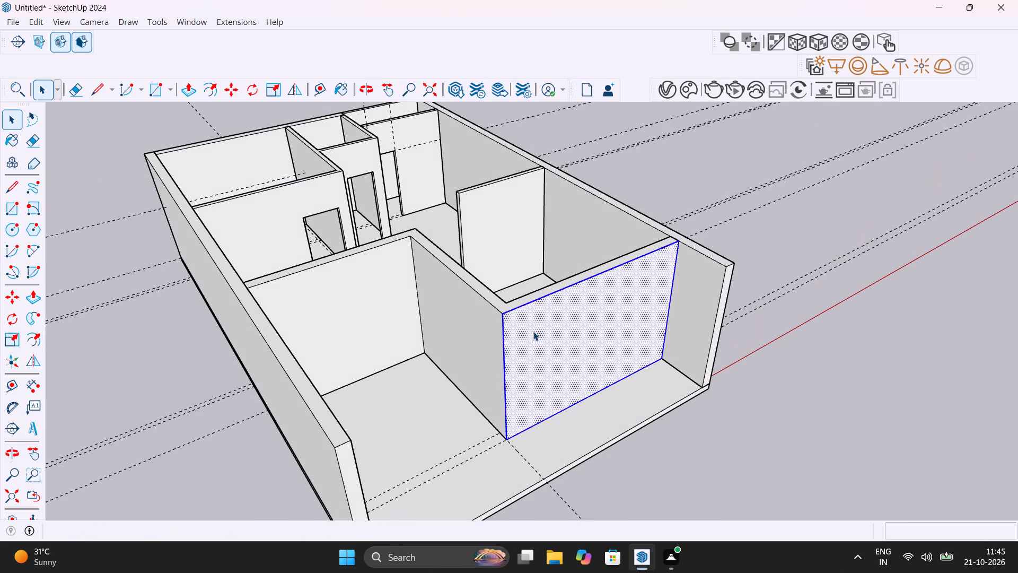
triple_click(533, 332)
double_click(533, 332)
left_click(697, 294)
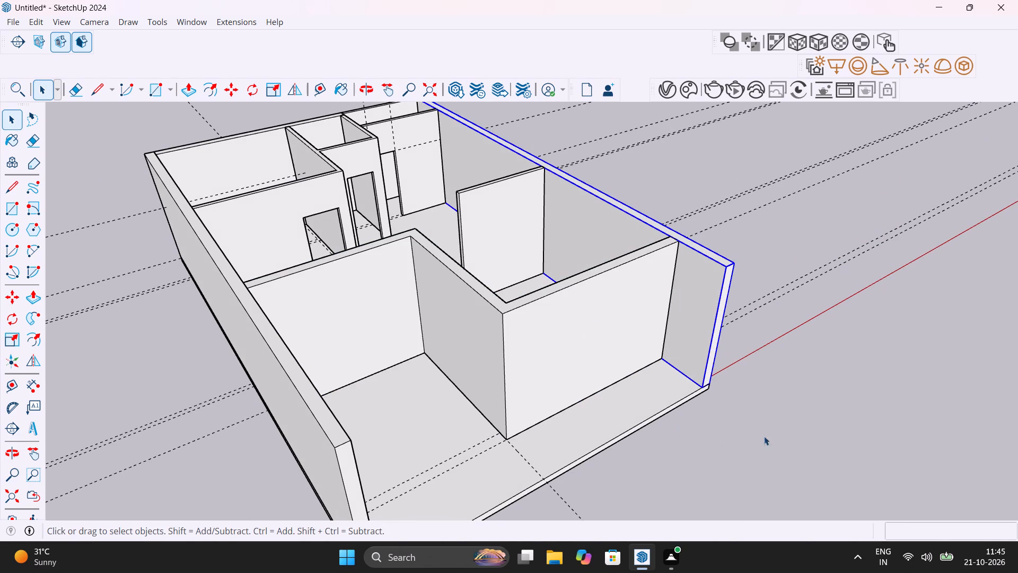
left_click(784, 428)
scroll(579, 380, "up", 1)
middle_click_drag(579, 380, 475, 409)
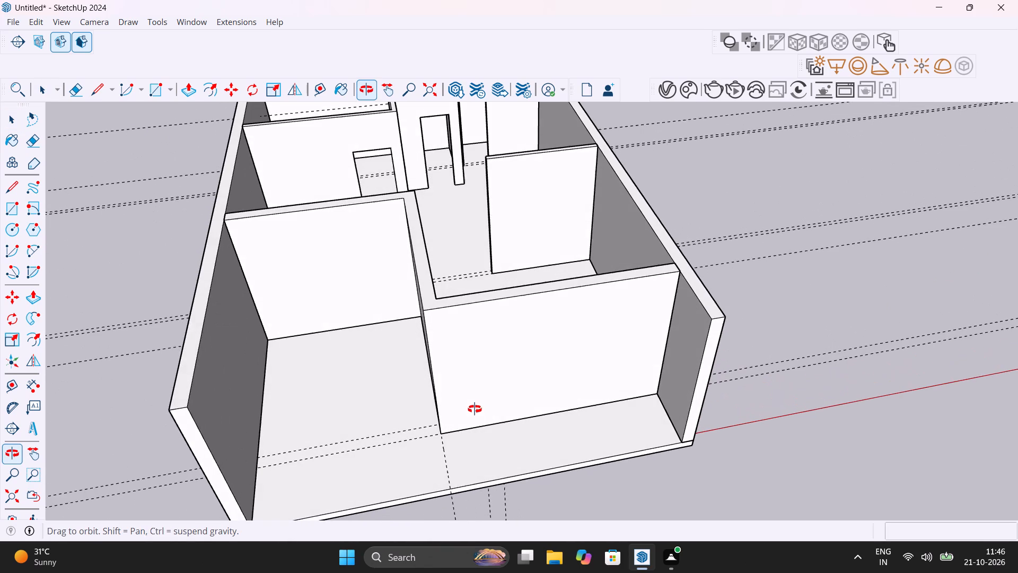
middle_click_drag(475, 409, 473, 404)
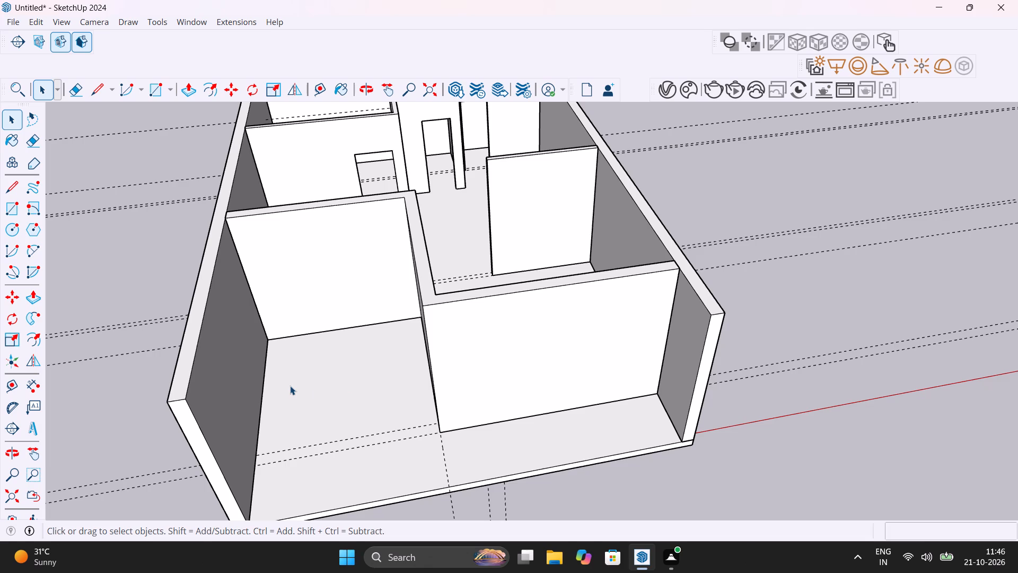
middle_click_drag(312, 377, 389, 338)
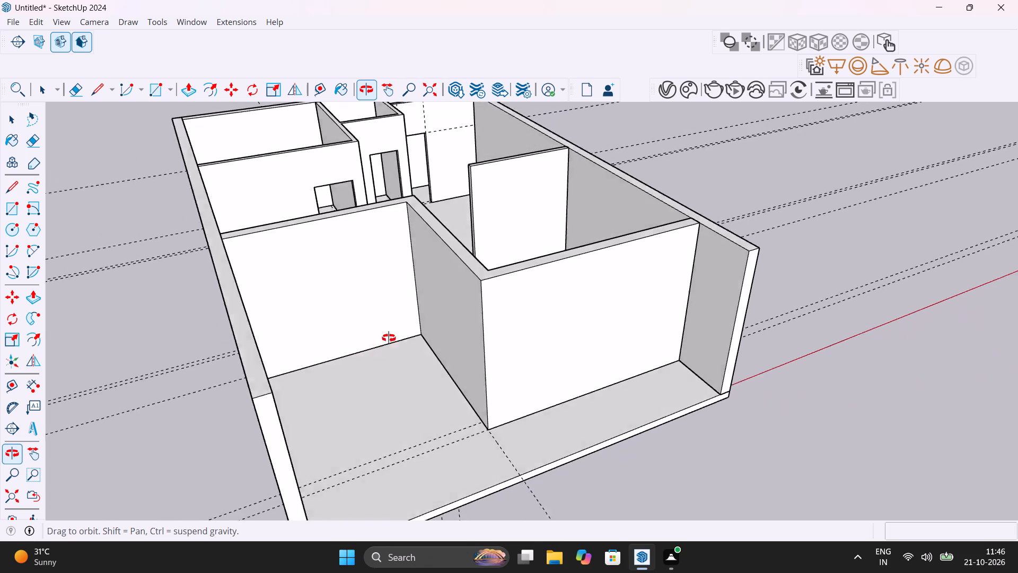
middle_click_drag(389, 338, 337, 363)
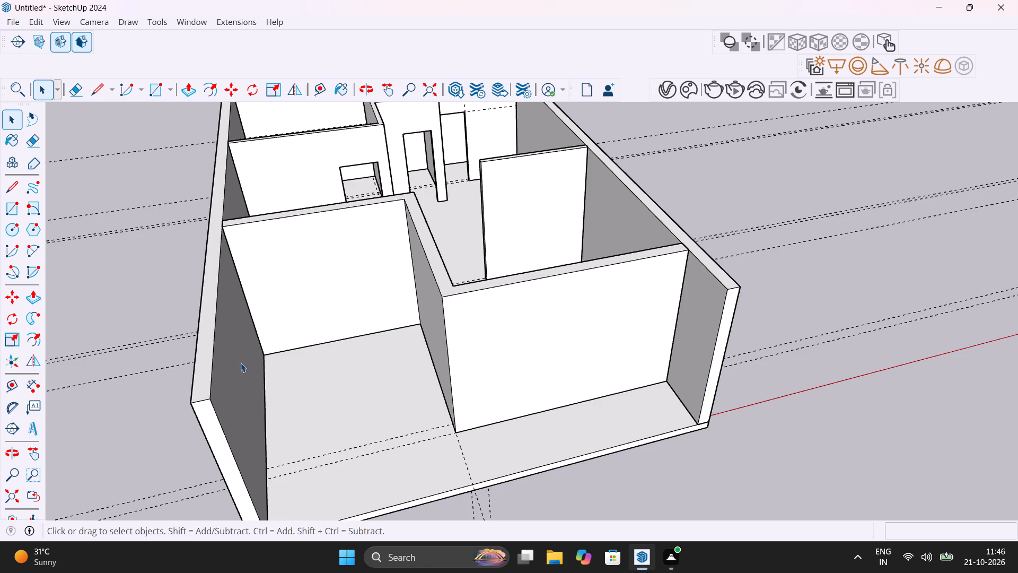
Open the long outer wall's group beside the recessed front area, Push/Pull its end face back 15' to the room's front wall, and close the group.
middle_click_drag(241, 363, 295, 315)
left_click(289, 376)
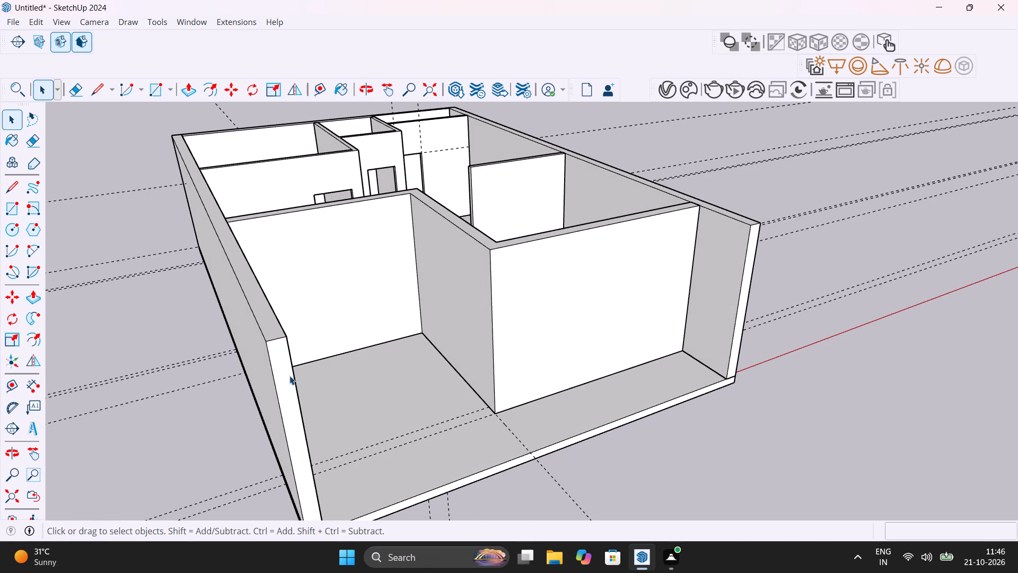
double_click(289, 376)
left_click(289, 376)
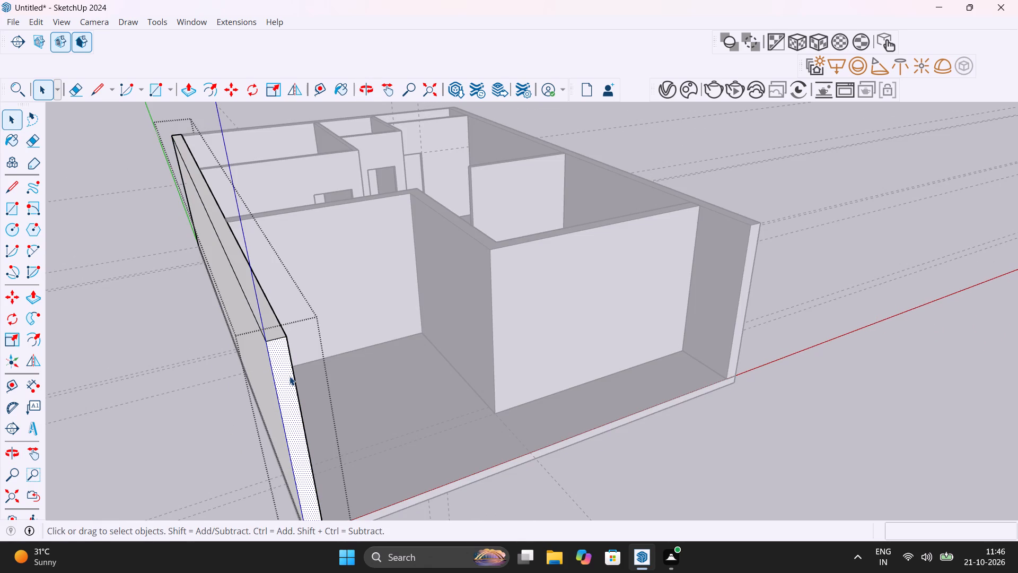
key("p")
left_click(289, 376)
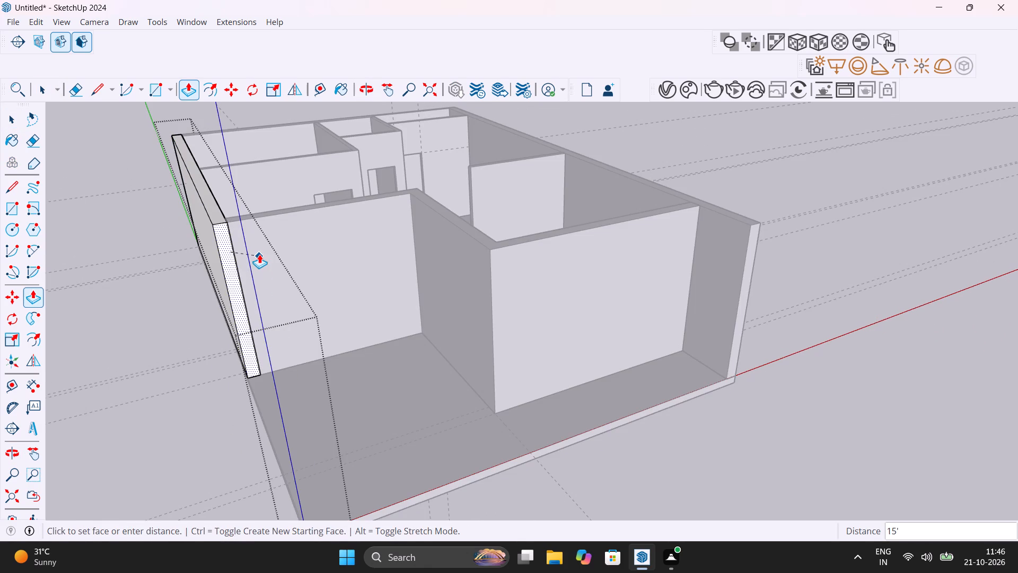
left_click(259, 254)
key("space")
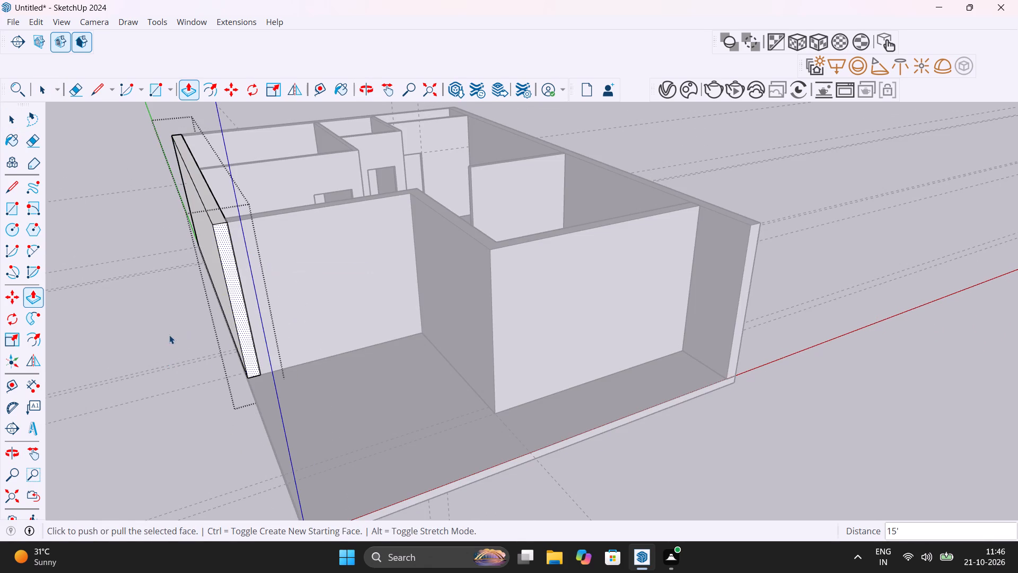
left_click(168, 332)
Examine the shortened outer wall and the recessed front area from several angles and distances.
middle_click_drag(299, 370, 242, 402)
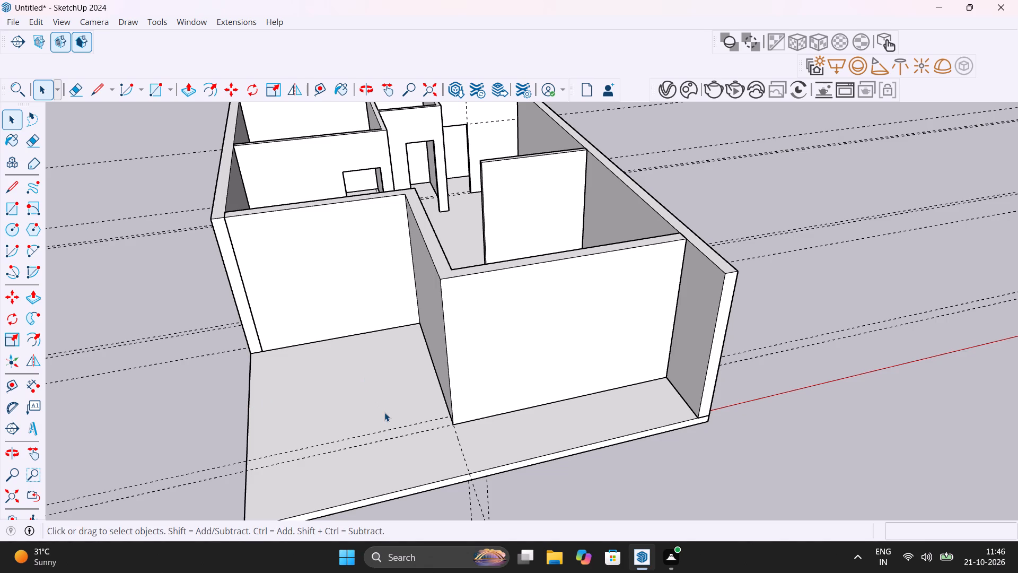
middle_click_drag(393, 393, 505, 355)
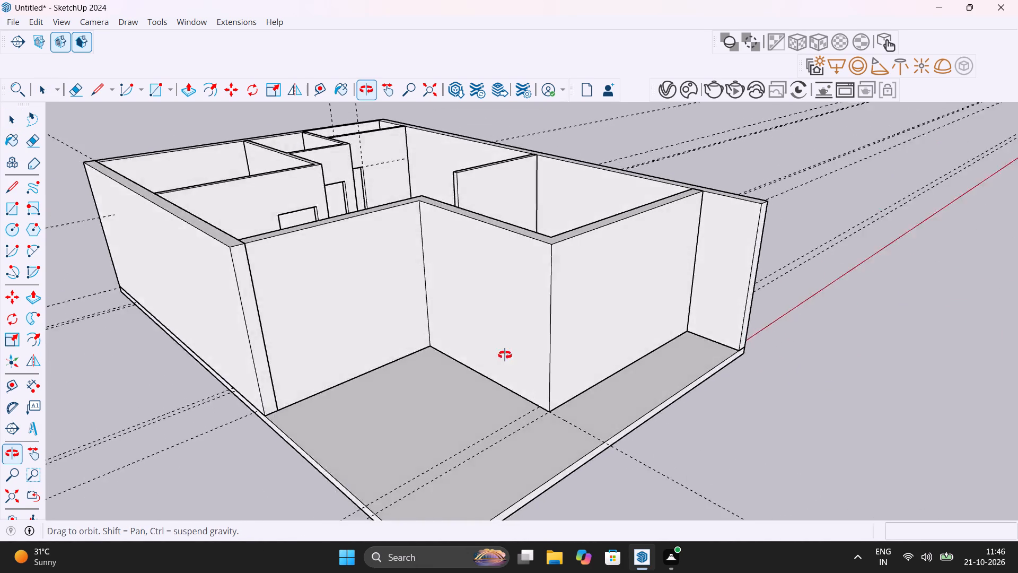
middle_click_drag(505, 355, 451, 359)
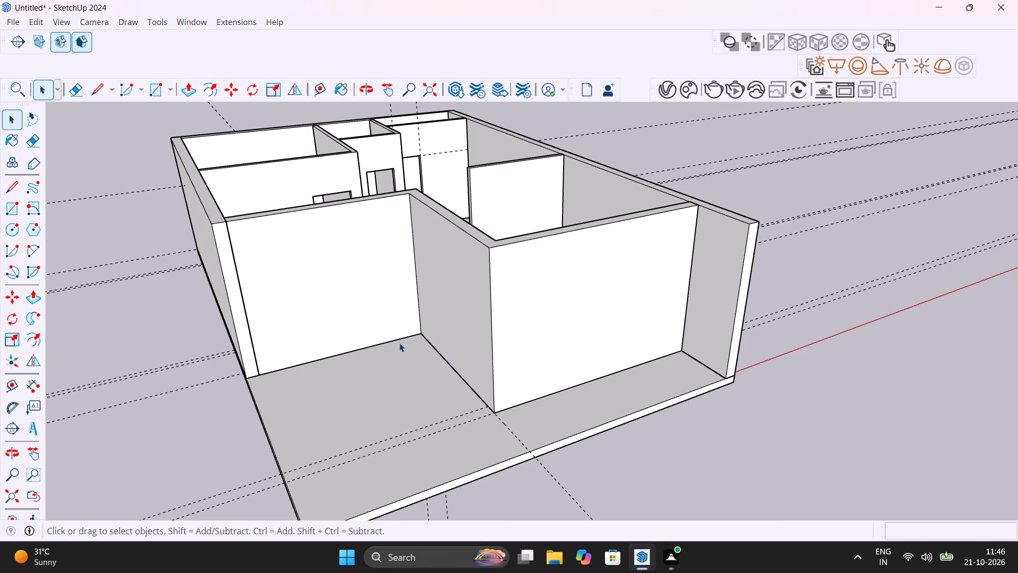
scroll(399, 343, "down", 2)
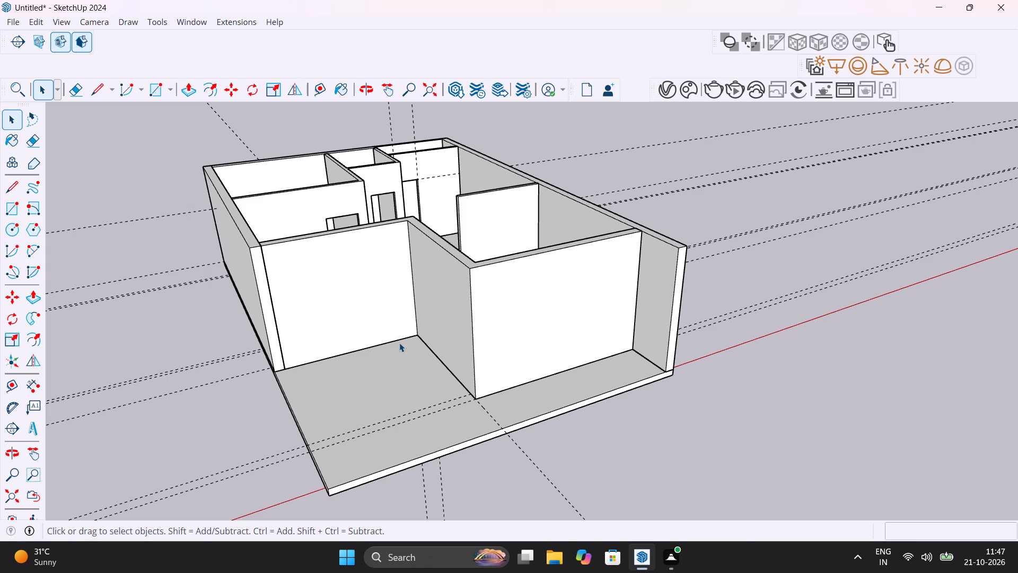
scroll(399, 343, "up", 2)
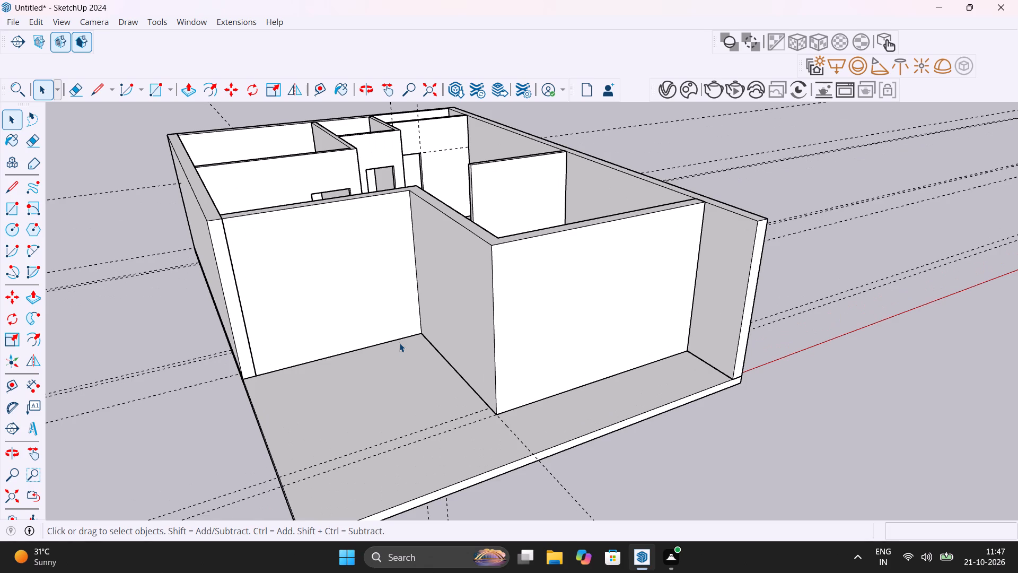
scroll(399, 343, "up", 4)
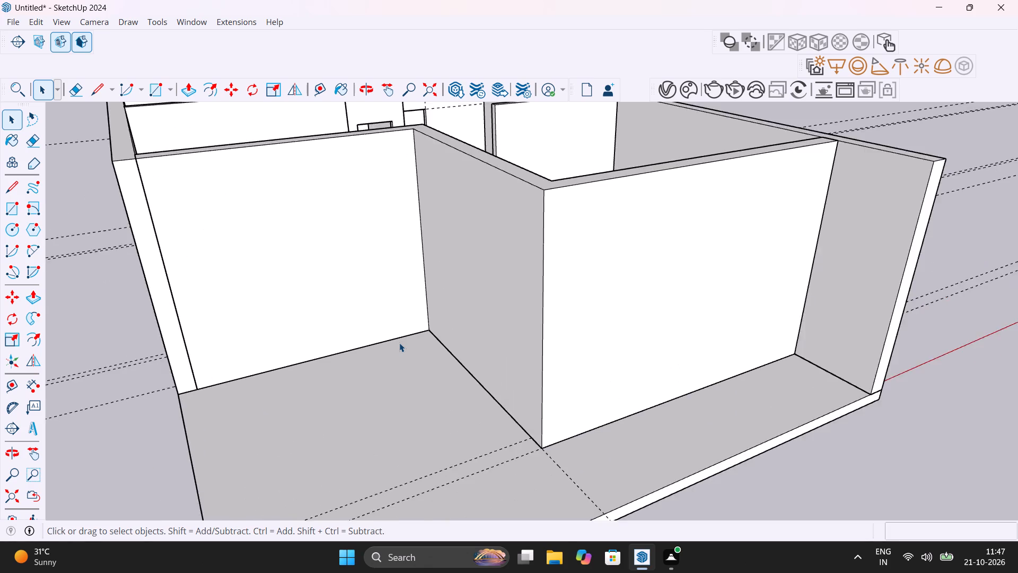
scroll(399, 343, "up", 5)
middle_click_drag(399, 343, 342, 445, "shift")
scroll(346, 439, "down", 10)
Place two vertical guides on the recessed front wall, one 6" from its inner corner and another 3' beyond it.
middle_click_drag(344, 396, 397, 407, "shift")
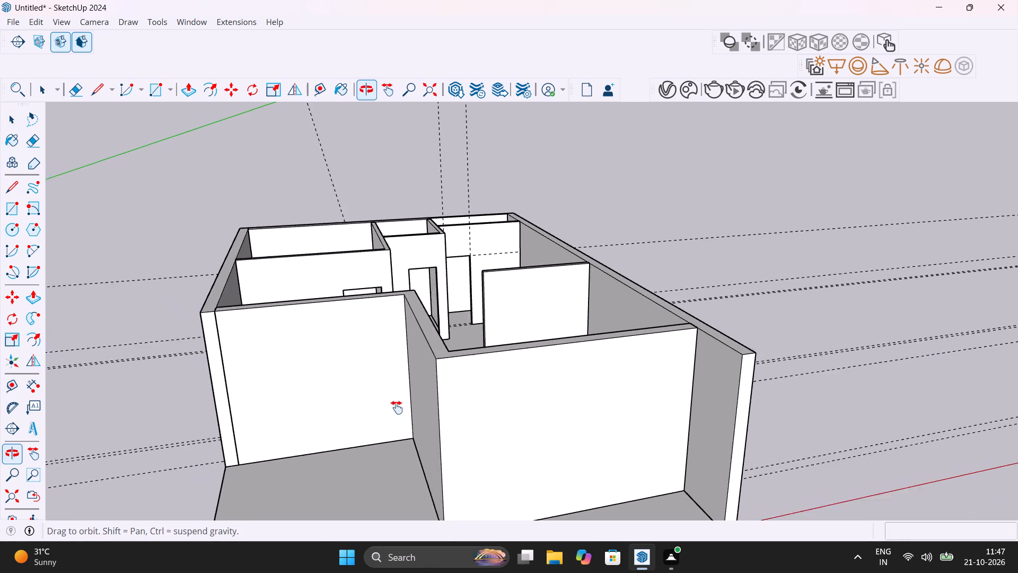
middle_click_drag(397, 407, 413, 421, "shift")
scroll(423, 378, "up", 5)
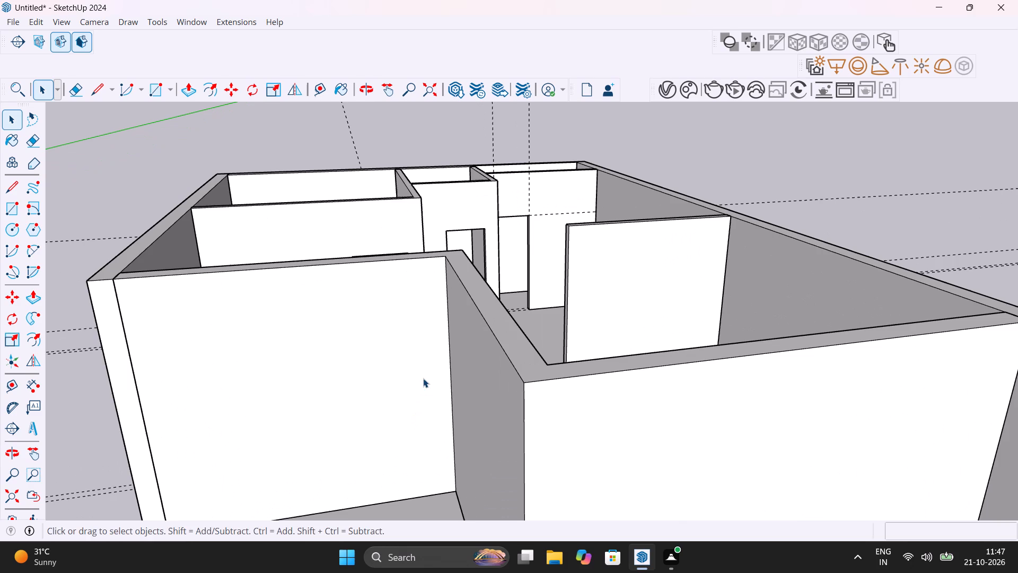
key("t")
left_click(451, 359)
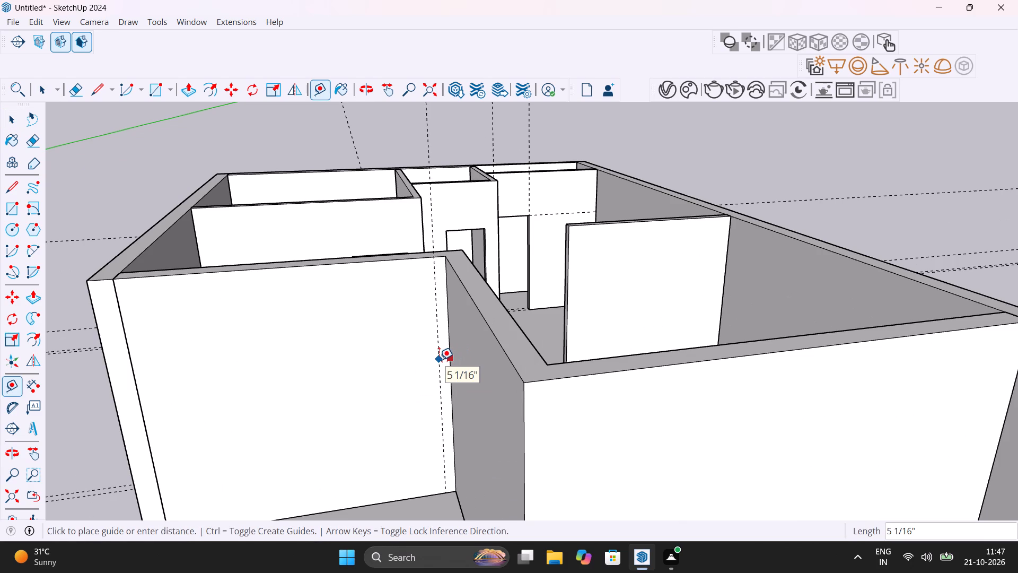
type("6\"")
key("Return")
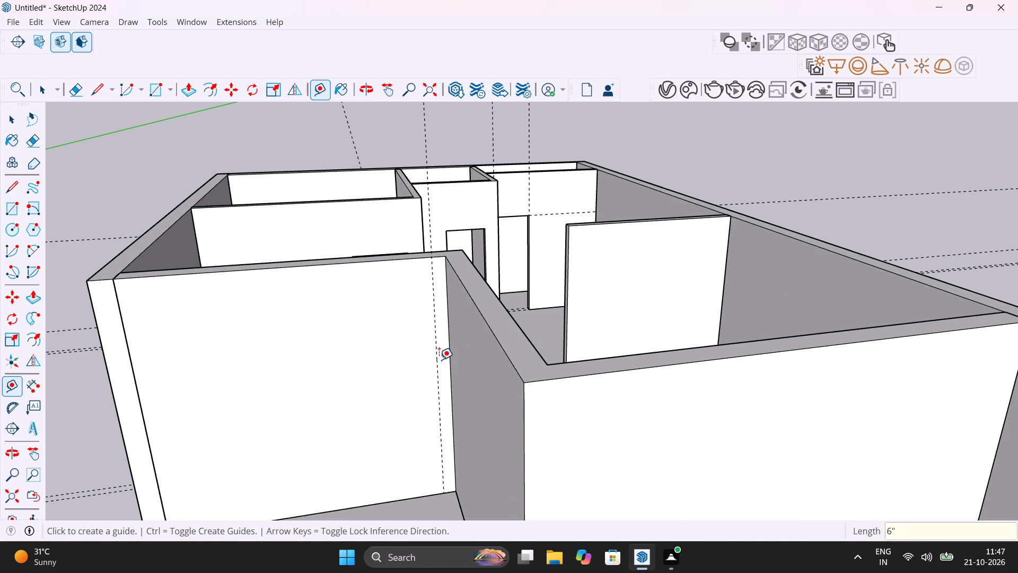
left_click(435, 347)
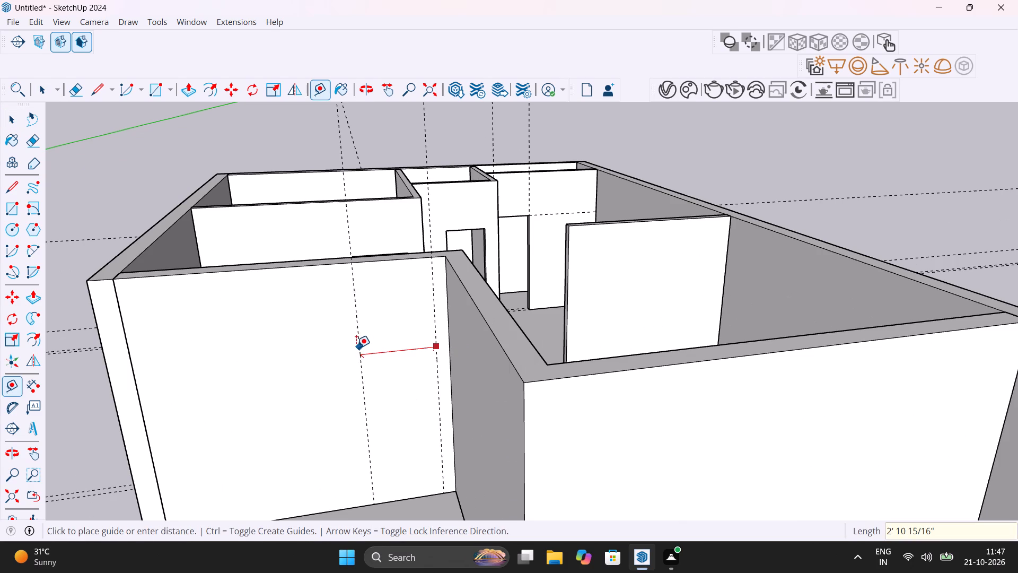
type("3'")
key("Return")
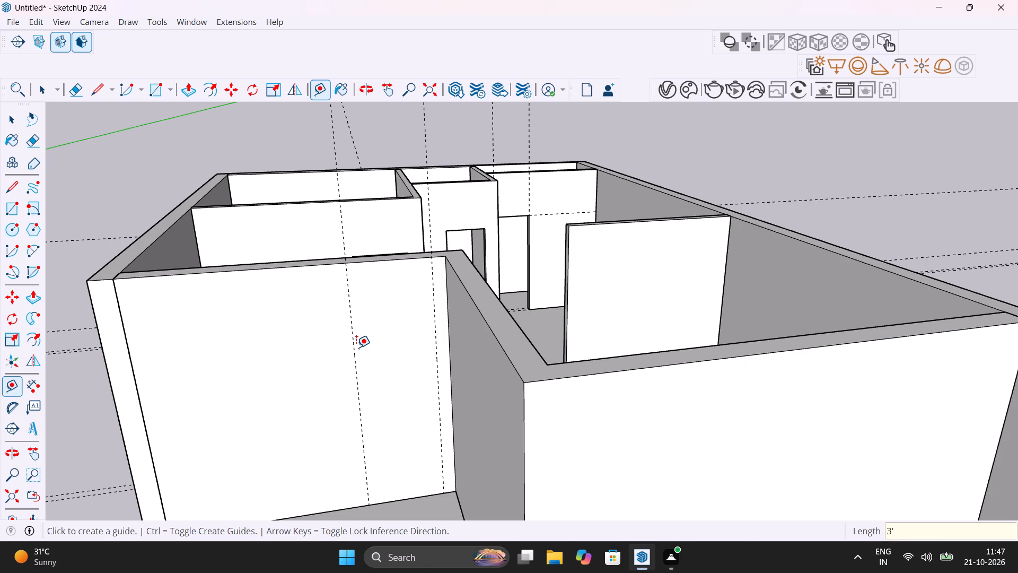
key("space")
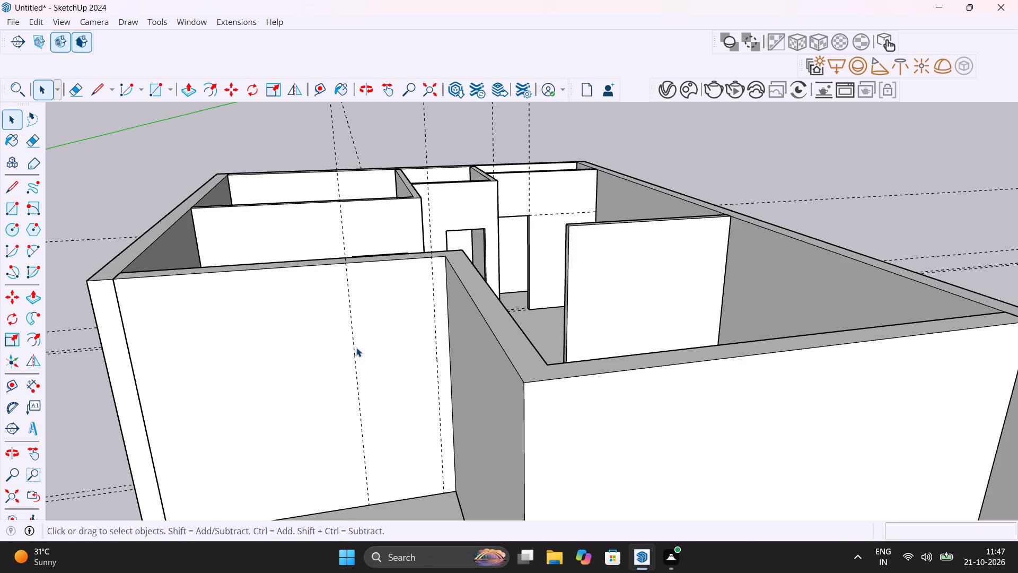
Place a horizontal guide on the recessed front wall, 7' above its bottom edge.
key("t")
left_click(407, 498)
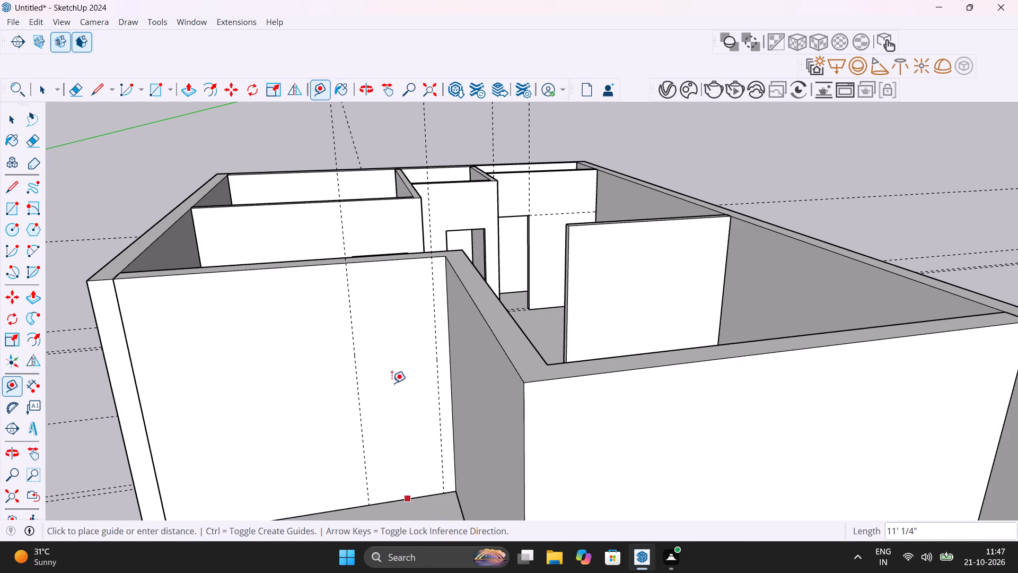
type("7'")
key("Return")
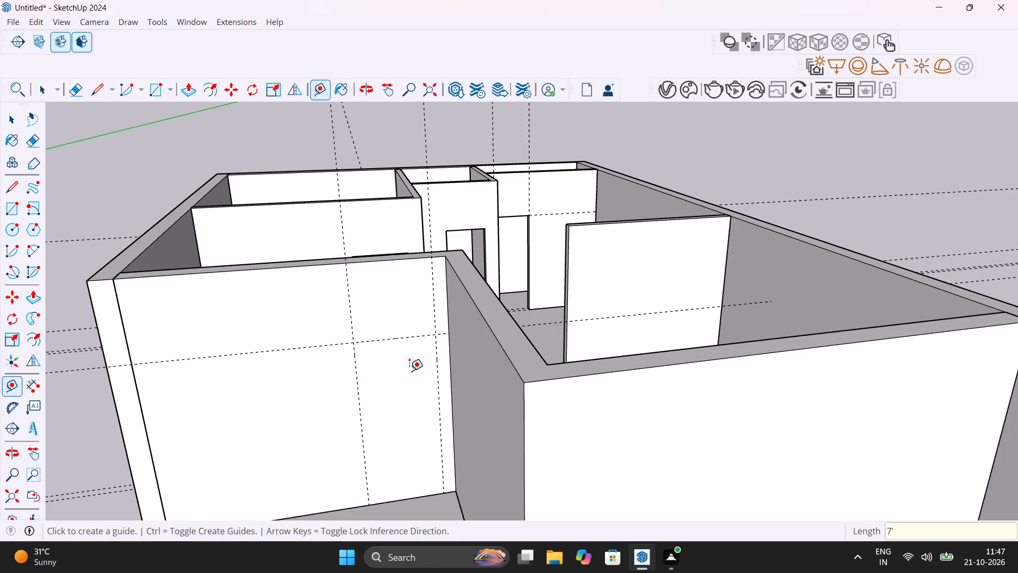
key("space")
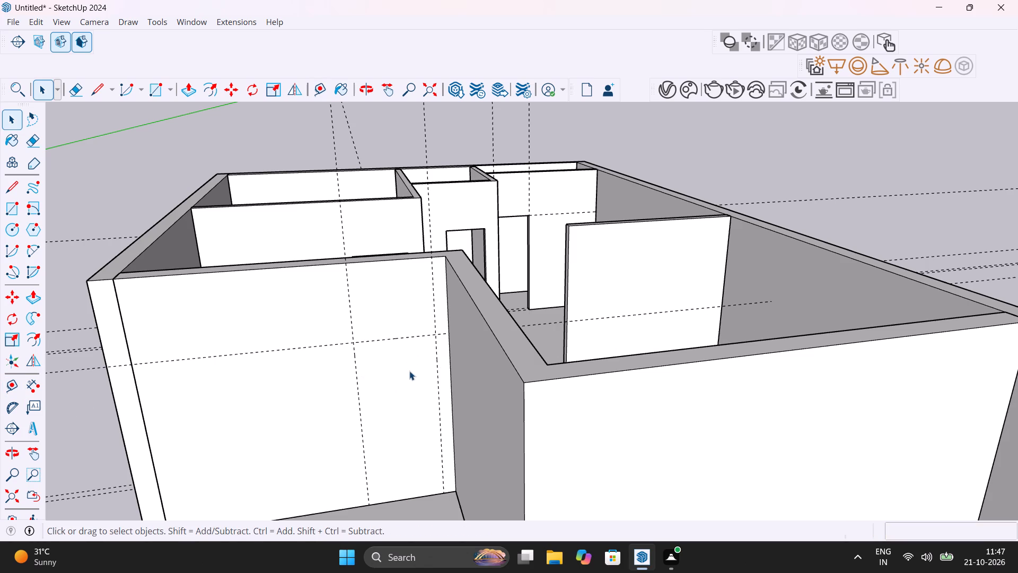
Draw a 3' by 7' door rectangle on the recessed front wall between the guides, down to the floor.
double_click(402, 387)
triple_click(402, 387)
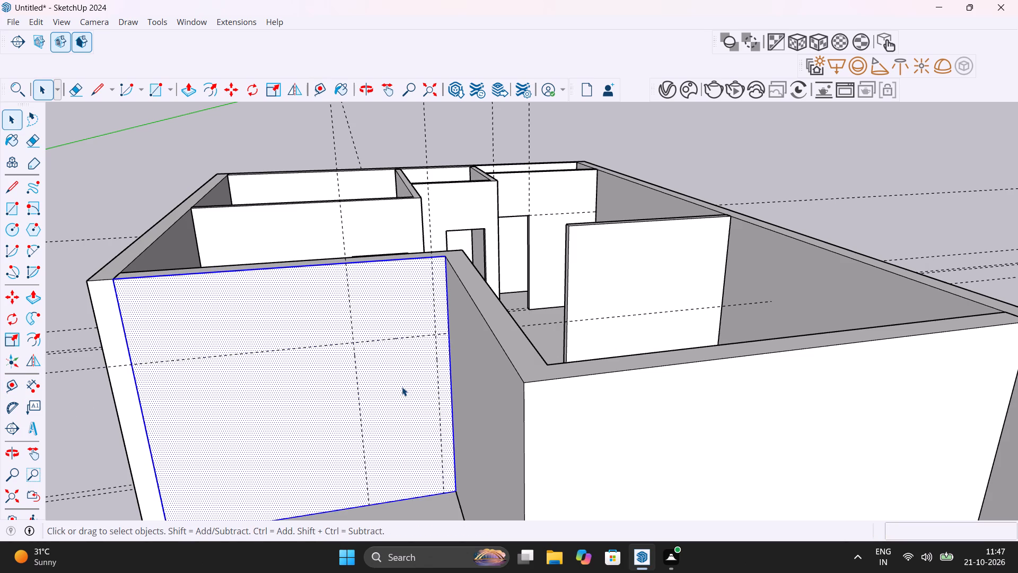
triple_click(402, 387)
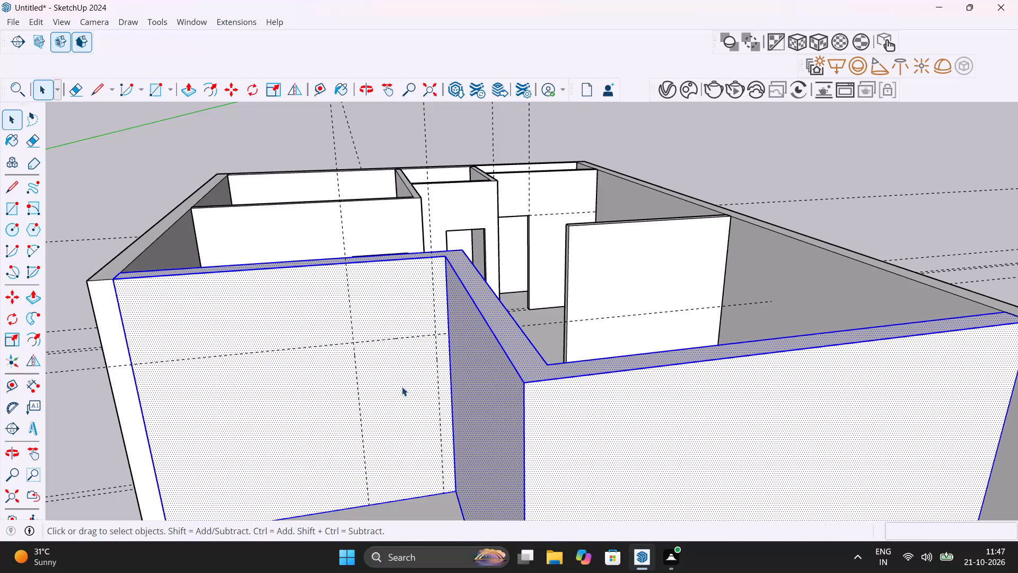
key("r")
left_click(354, 342)
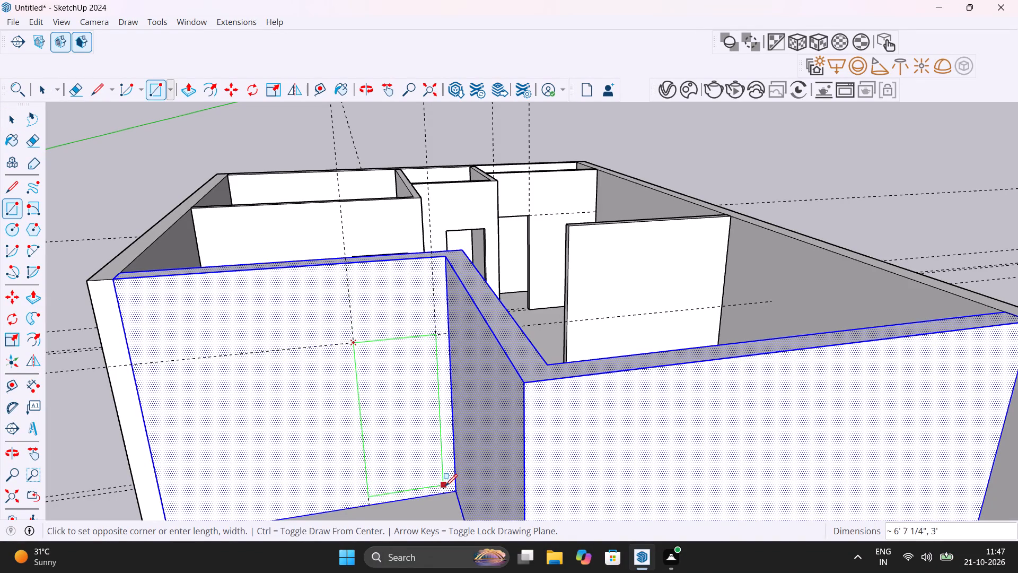
left_click(445, 492)
key("space")
Push/Pull the door rectangle 9" through the recessed front wall to cut the opening.
left_click(405, 445)
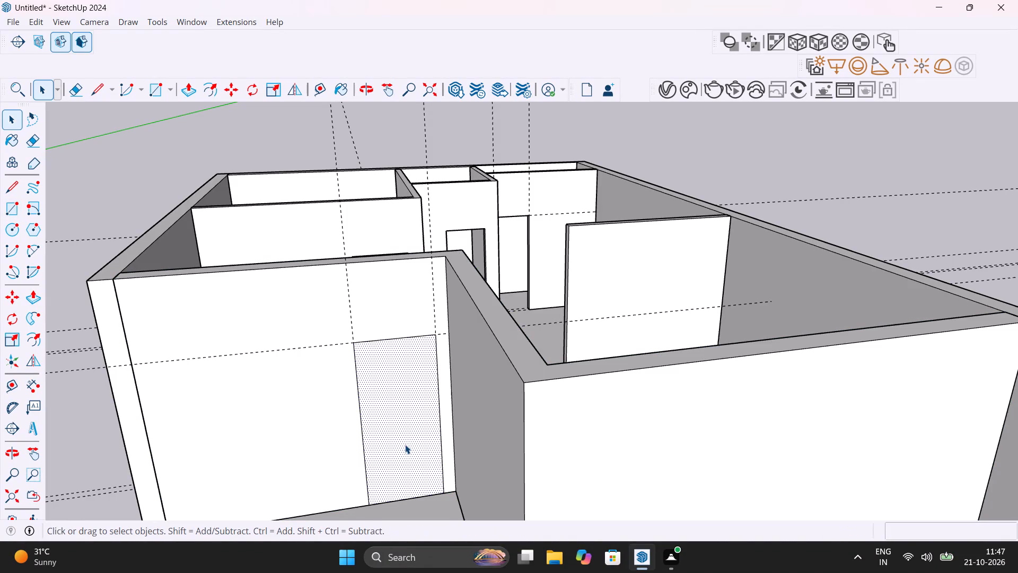
key("p")
left_click(405, 445)
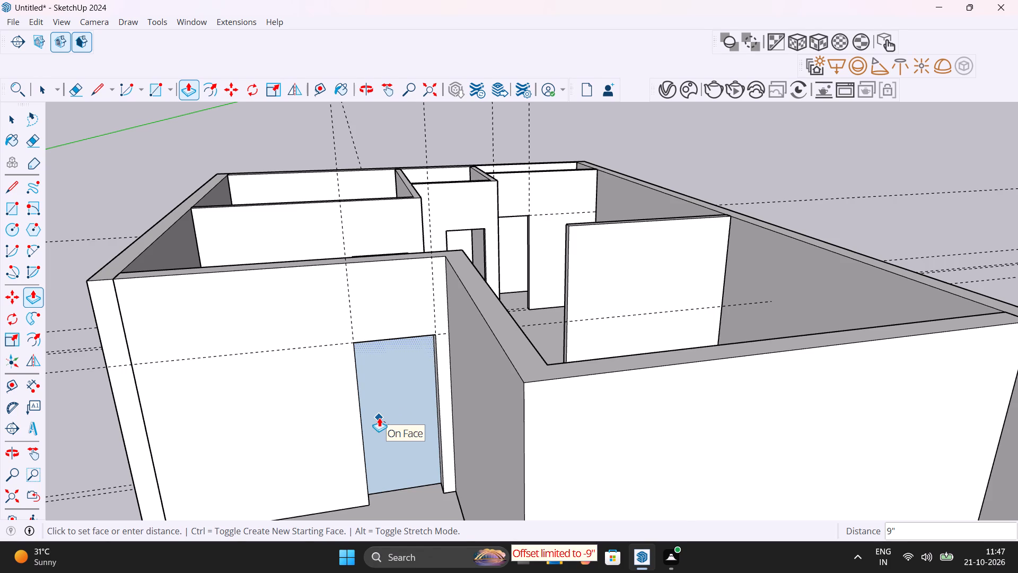
left_click(379, 418)
scroll(402, 421, "down", 6)
key("space")
left_click(656, 234)
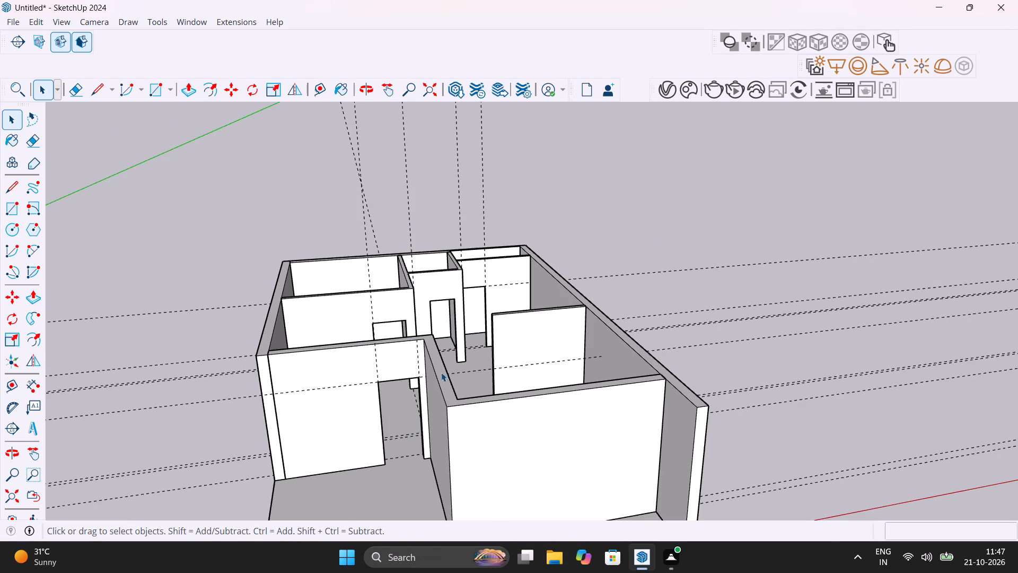
Draw a short vertical line down from the top edge's midpoint on the inner face of the front room's front wall.
middle_click_drag(445, 397, 762, 369, "shift")
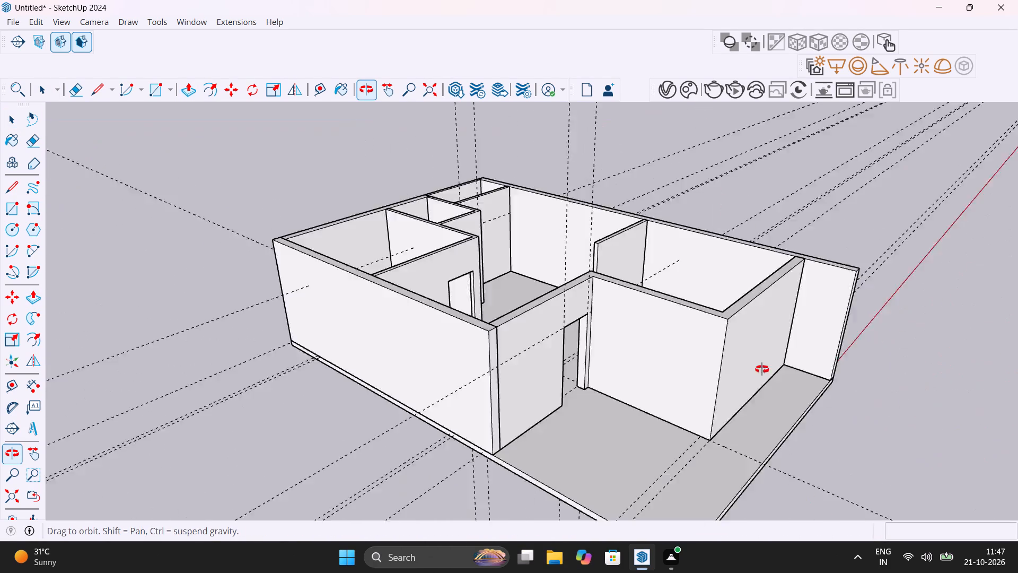
middle_click_drag(762, 369, 605, 334, "shift")
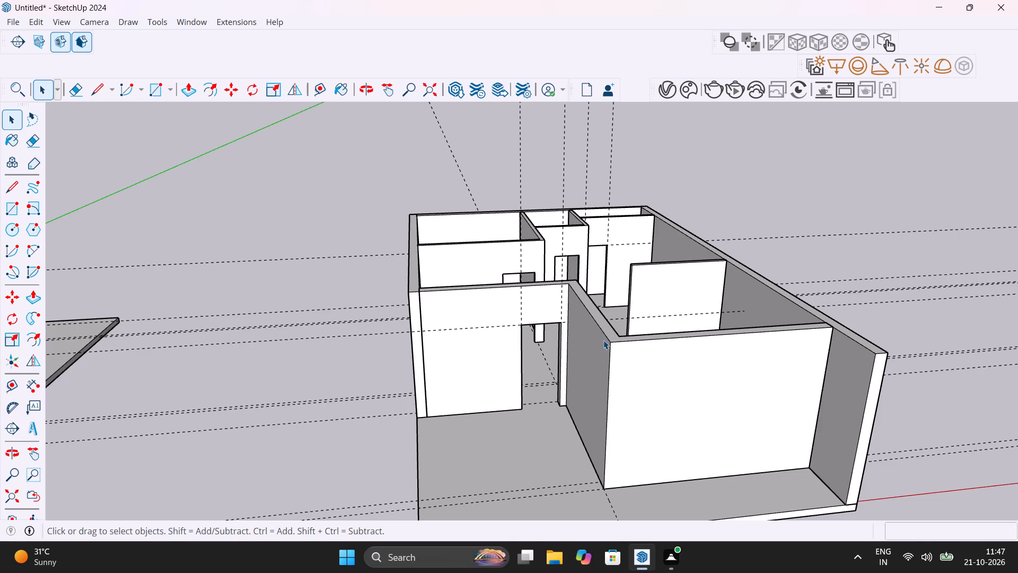
scroll(603, 340, "down", 4)
middle_click_drag(656, 392, 501, 360)
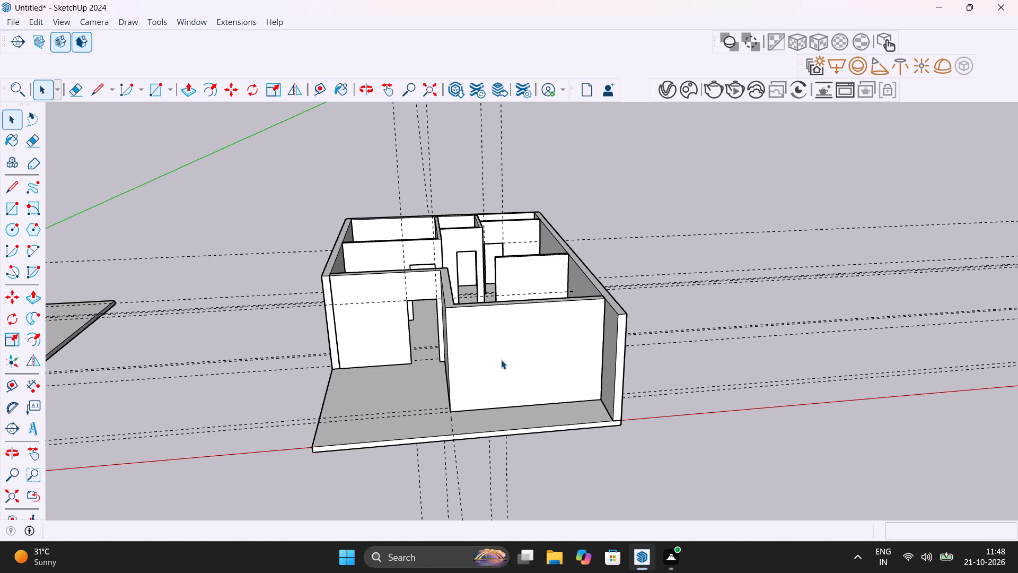
scroll(501, 359, "up", 7)
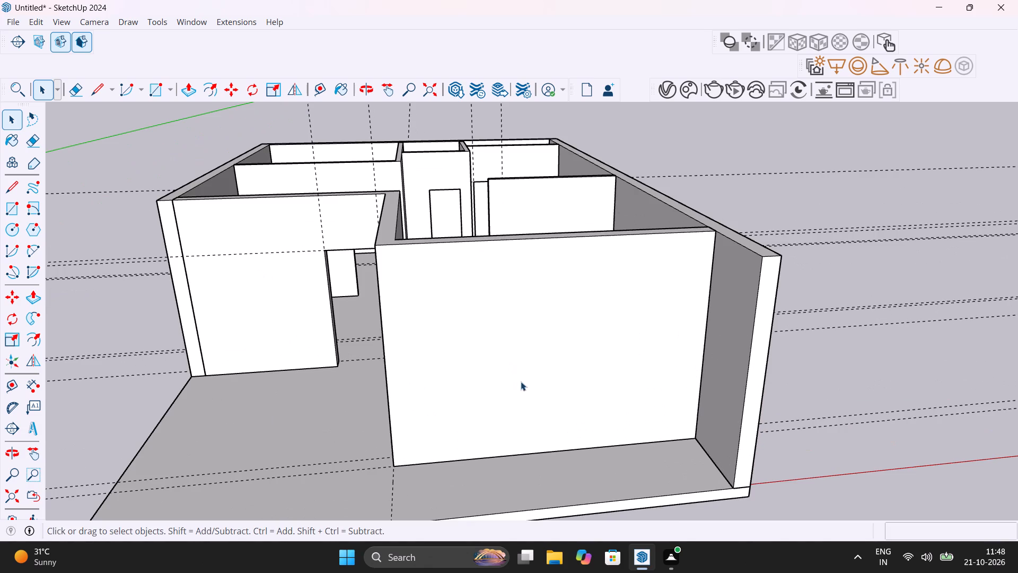
middle_click_drag(536, 387, 454, 364, "shift")
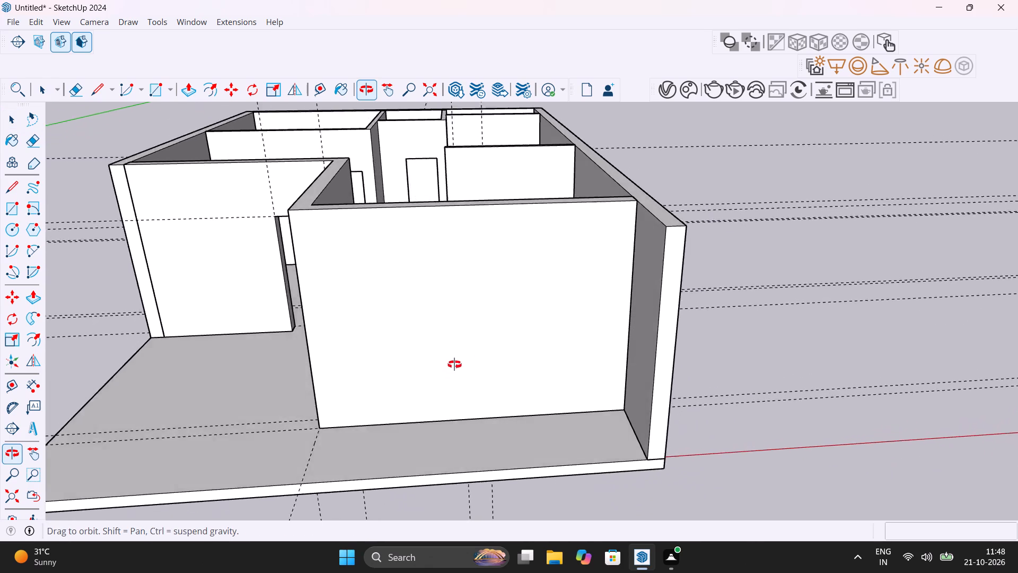
middle_click_drag(454, 364, 477, 403, "shift")
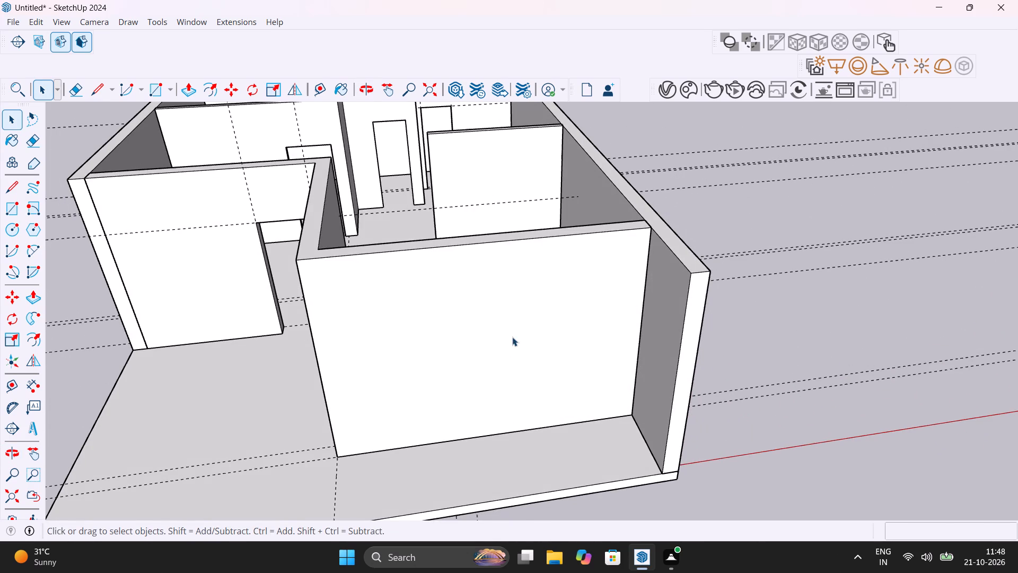
middle_click_drag(522, 354, 104, 416)
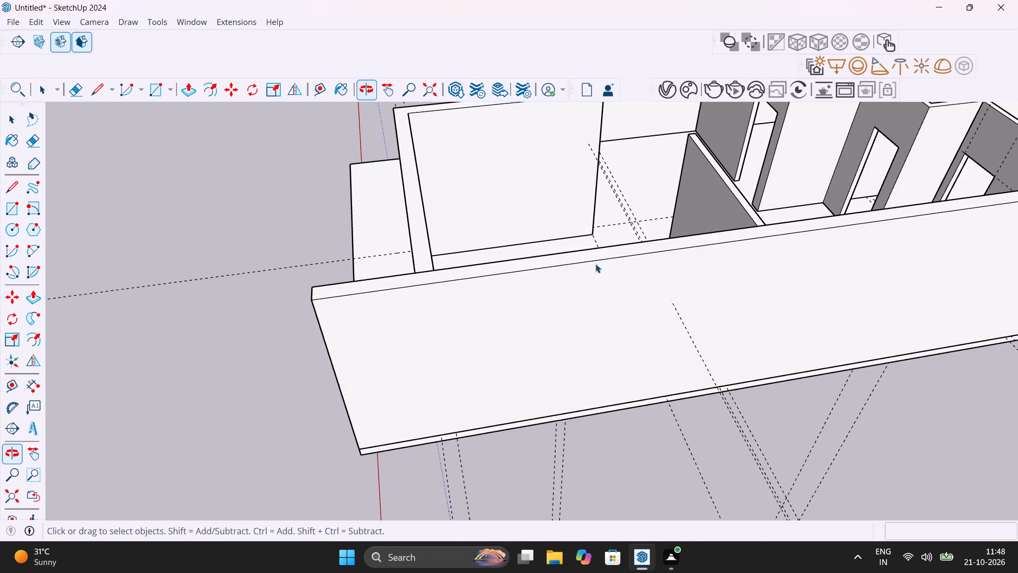
middle_click_drag(373, 235, 351, 235)
middle_click_drag(558, 229, 352, 301, "shift")
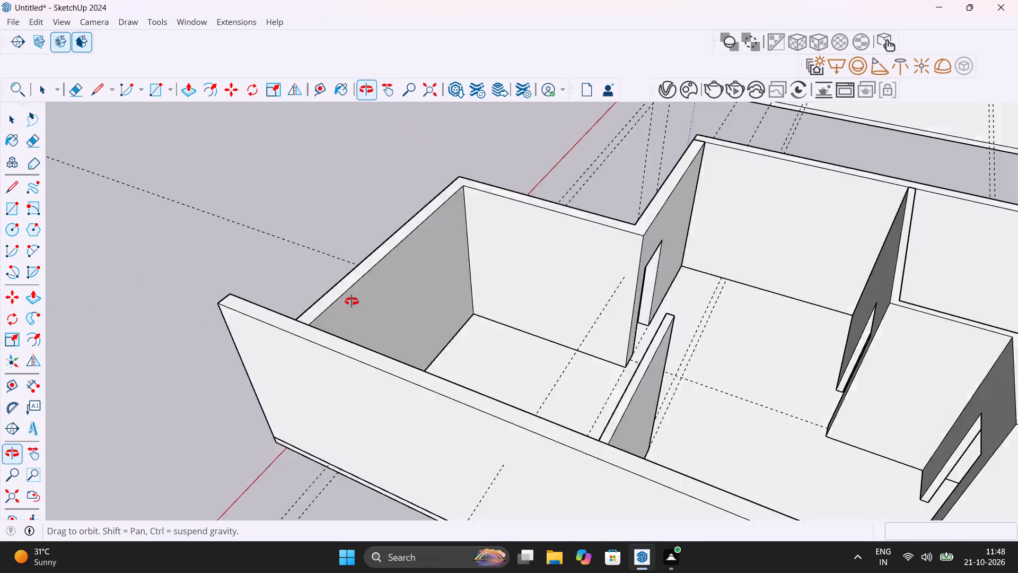
middle_click_drag(352, 301, 218, 378, "shift")
scroll(335, 309, "up", 4)
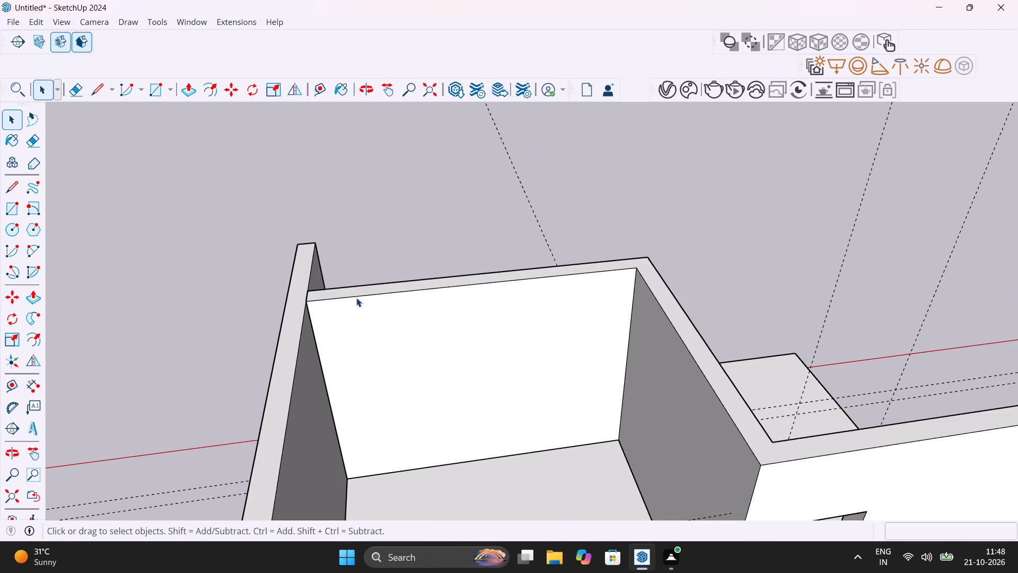
key("l")
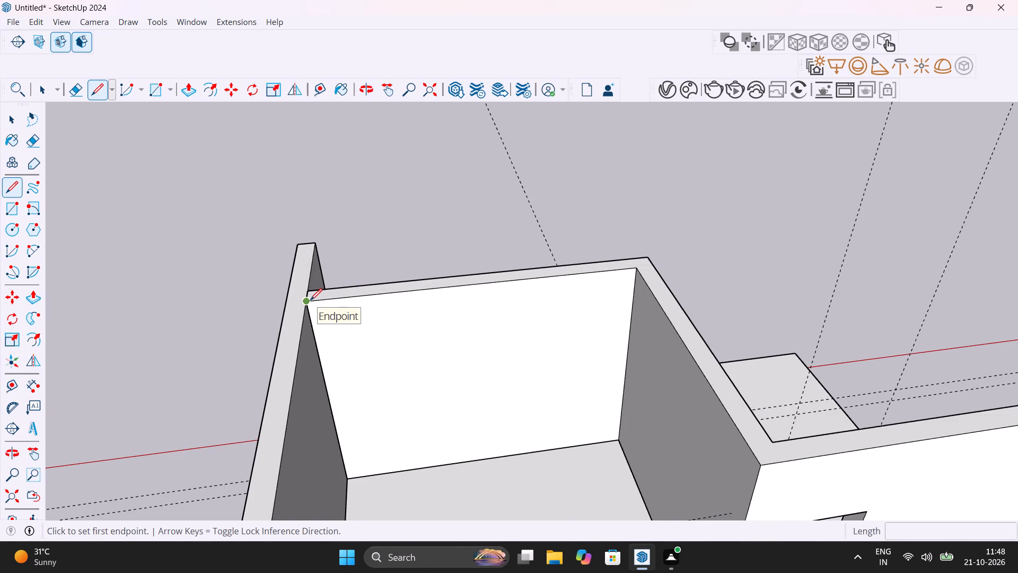
left_click(479, 286)
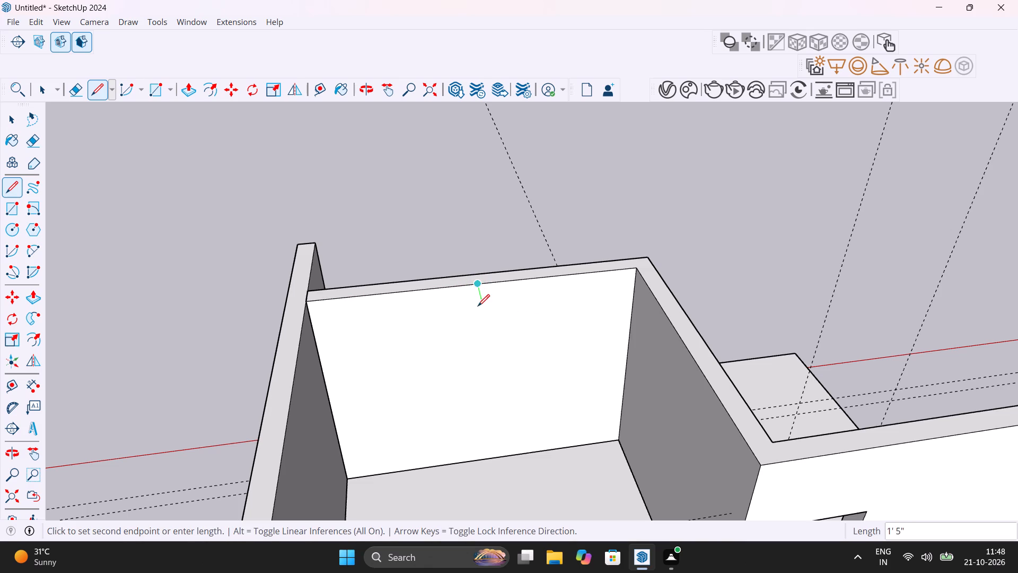
left_click(483, 344)
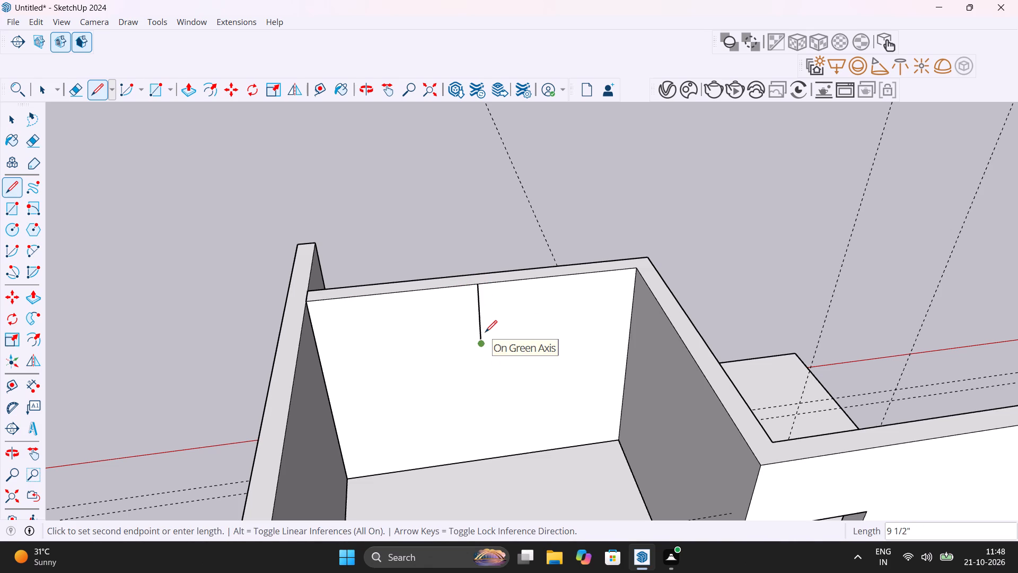
key("space")
Place two vertical guides on the front room's front wall, 3' to either side of the centre line.
type("t")
left_click(478, 312)
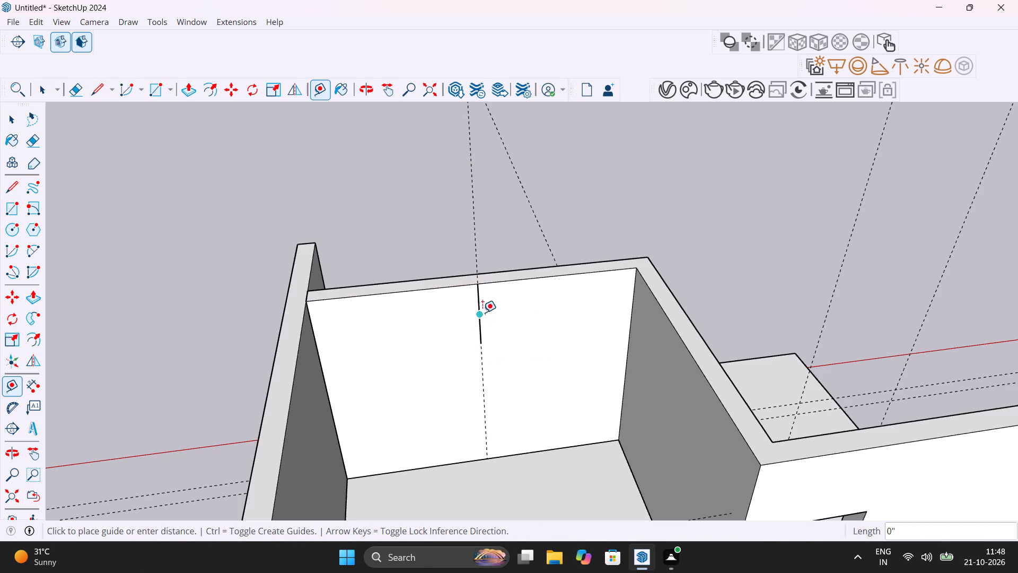
type("3'")
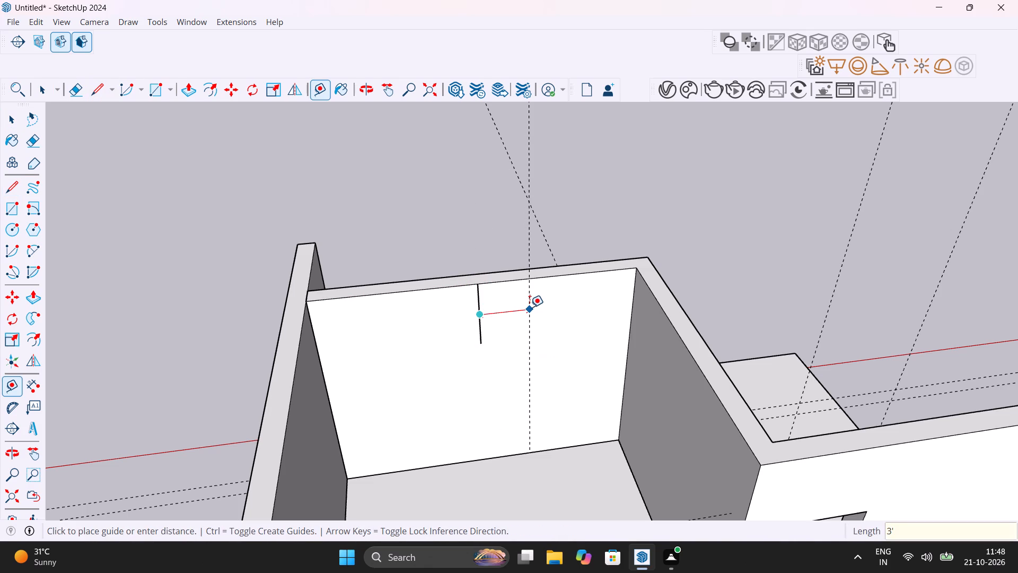
key("Return")
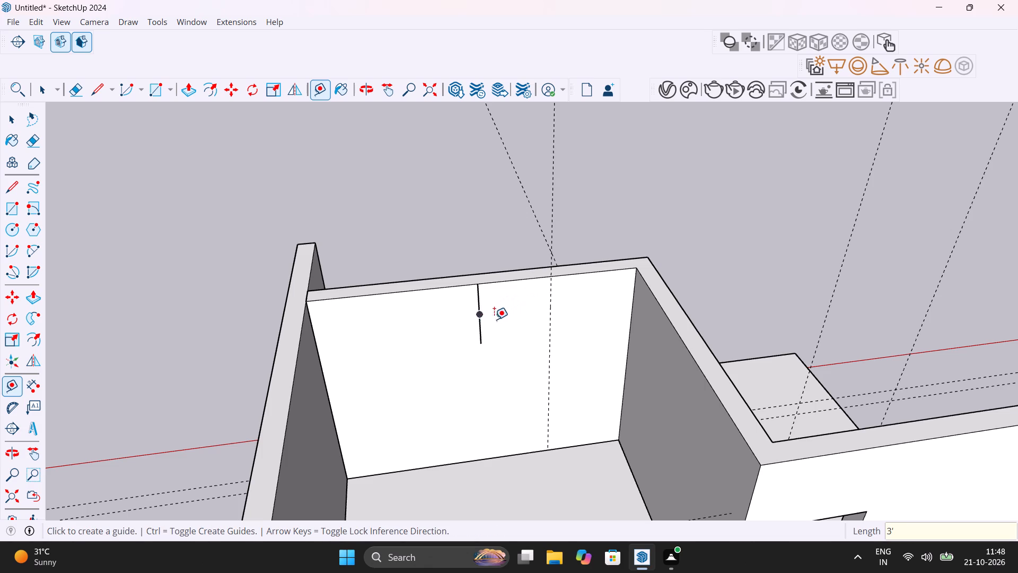
left_click(479, 317)
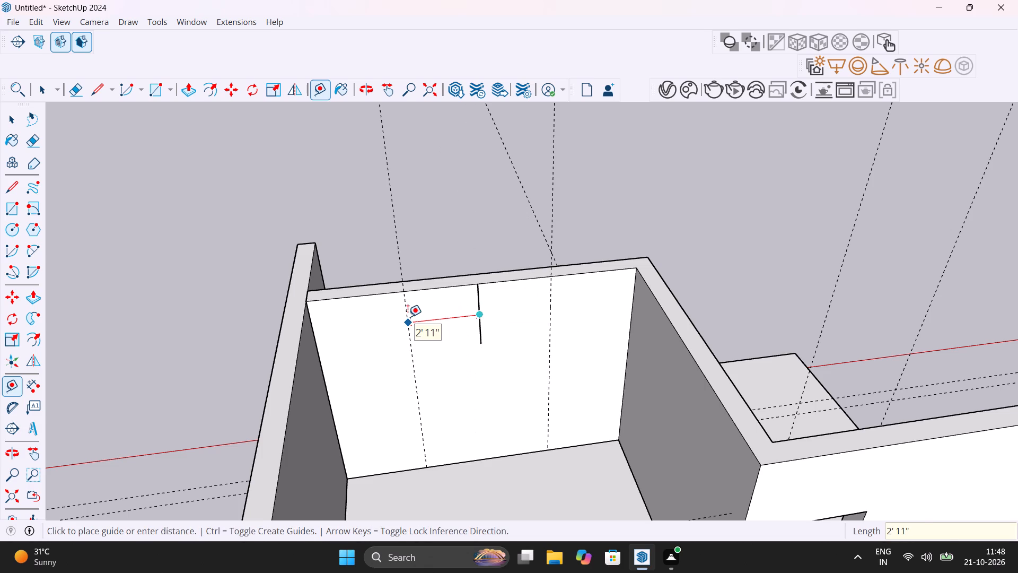
type("3'")
key("Return")
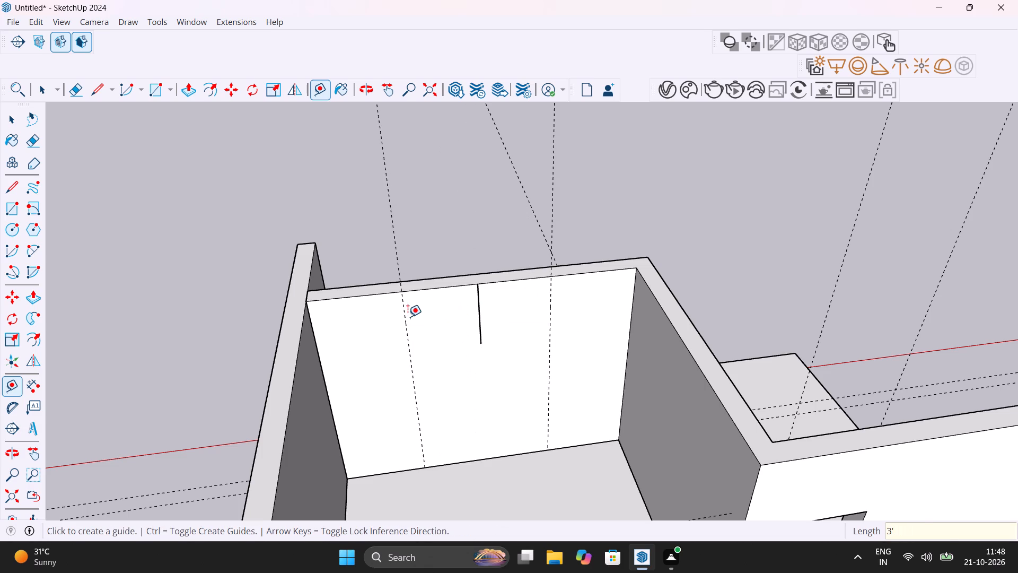
key("space")
Place two horizontal guides on the same wall, one 2' above the floor edge and another 5'3" above that.
key("t")
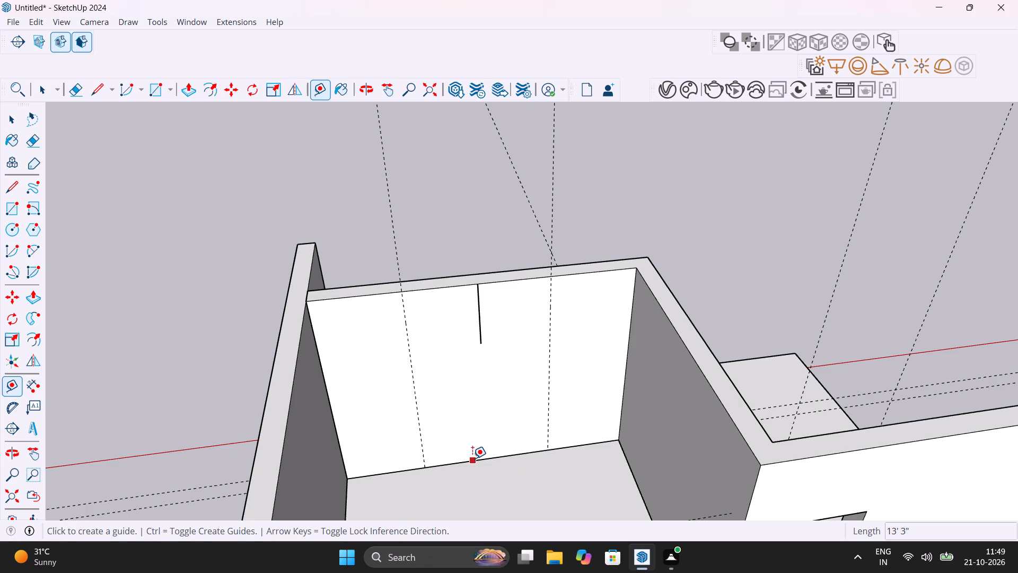
left_click(472, 458)
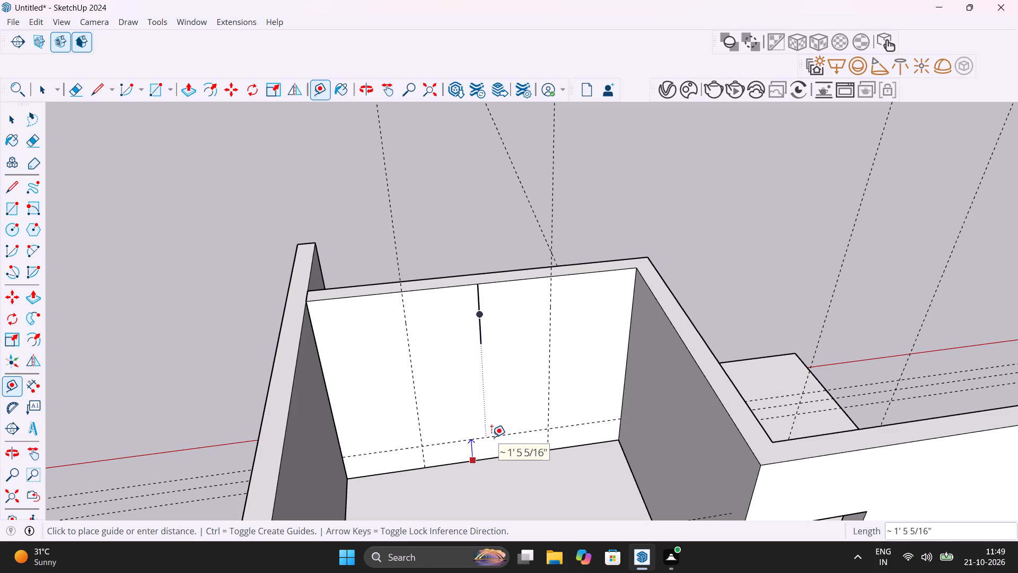
type("2'")
key("Return")
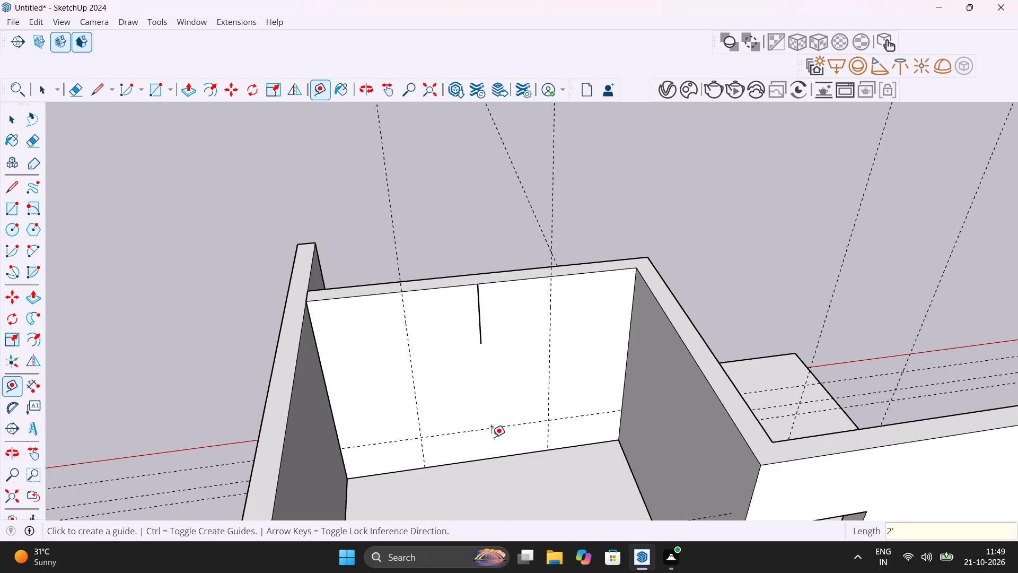
left_click(496, 424)
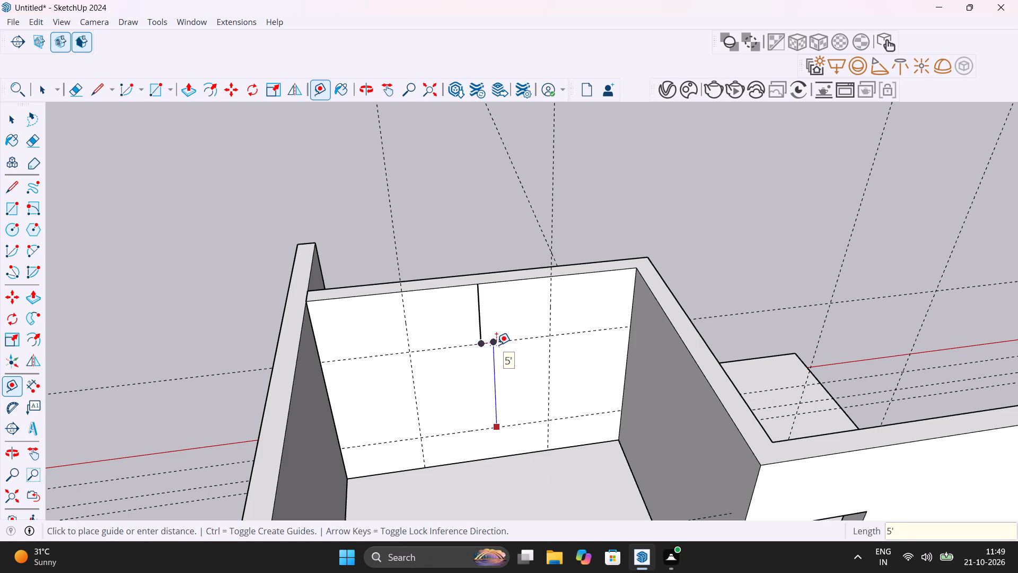
type("5'3")
key("Return")
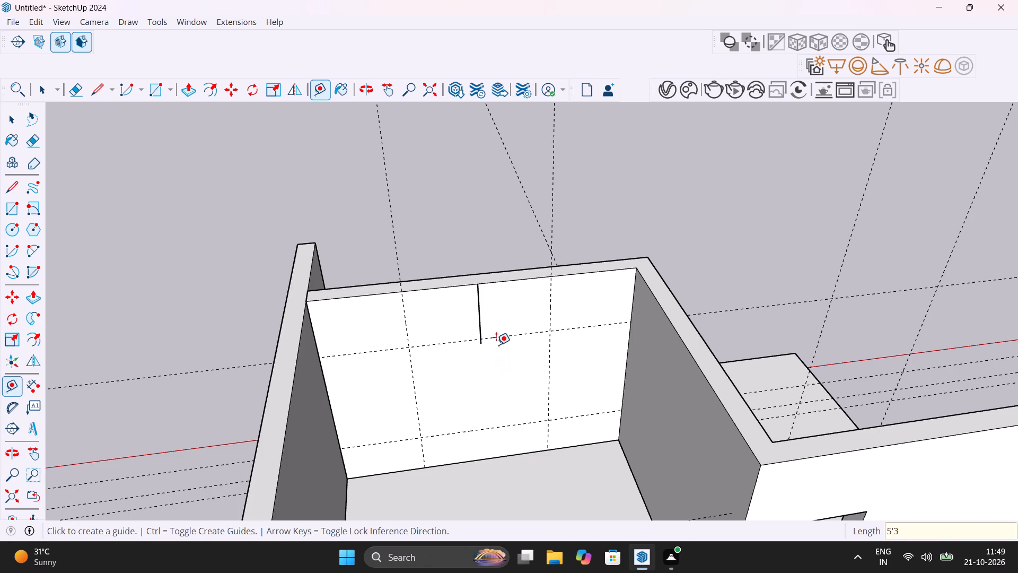
key("space")
Draw a 6' by 5'3" window rectangle on the wall between the four guide intersections.
left_click(493, 359)
double_click(493, 359)
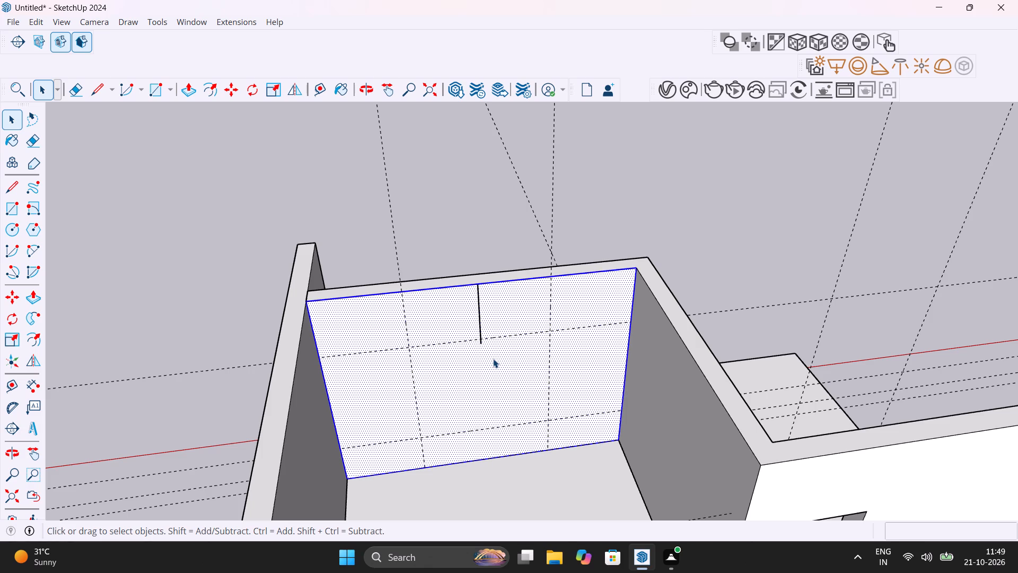
key("r")
left_click(410, 349)
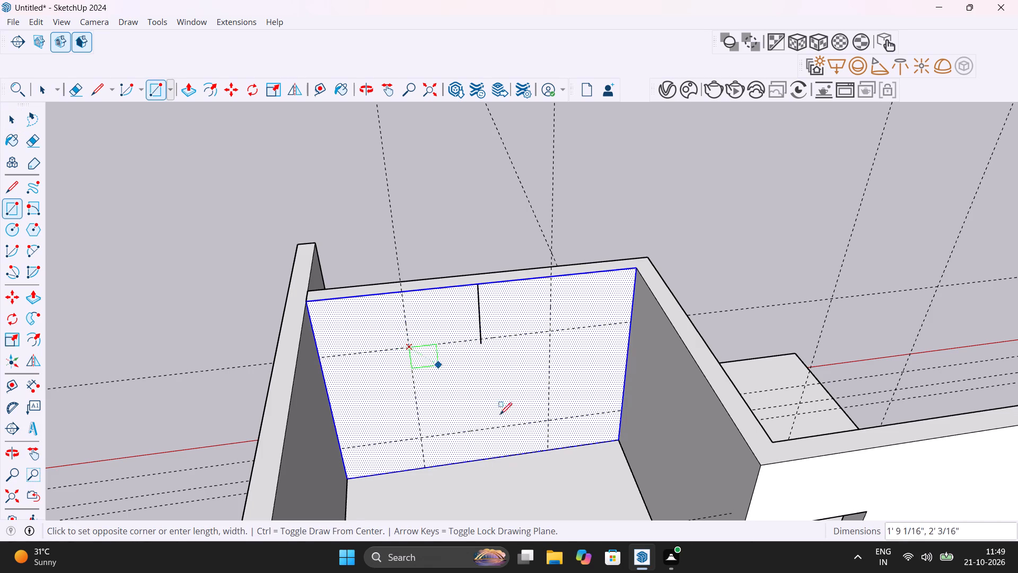
left_click(548, 421)
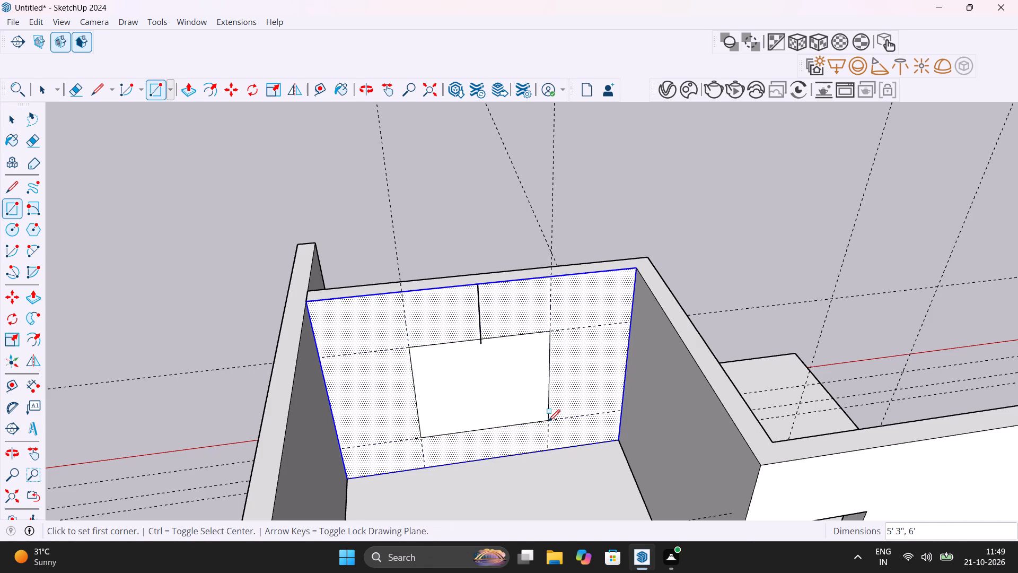
Push/Pull the window rectangle 9" through the front room's wall to cut the opening.
key("p")
left_click(522, 392)
key("space")
left_click(522, 392)
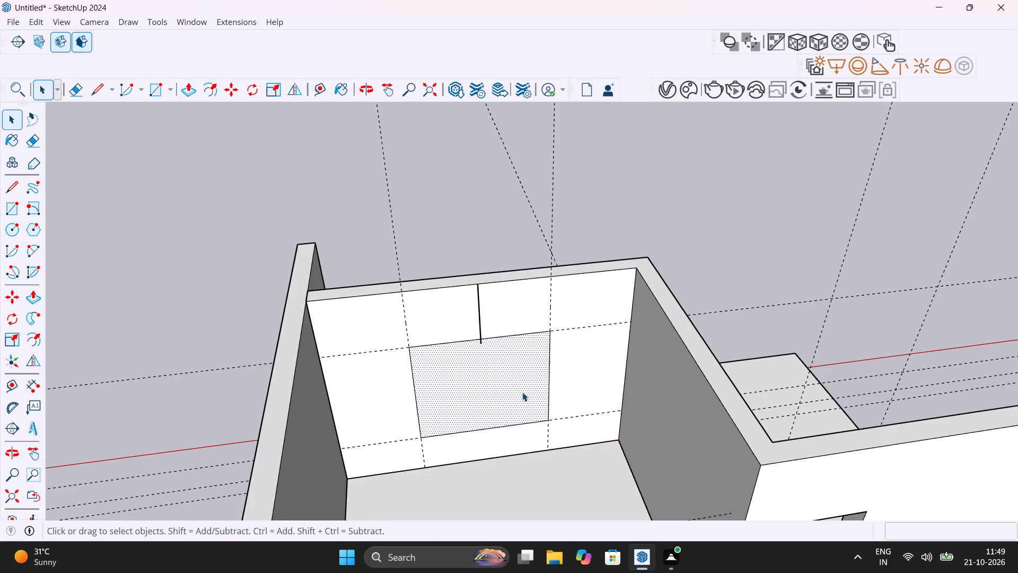
key("p")
left_click(522, 392)
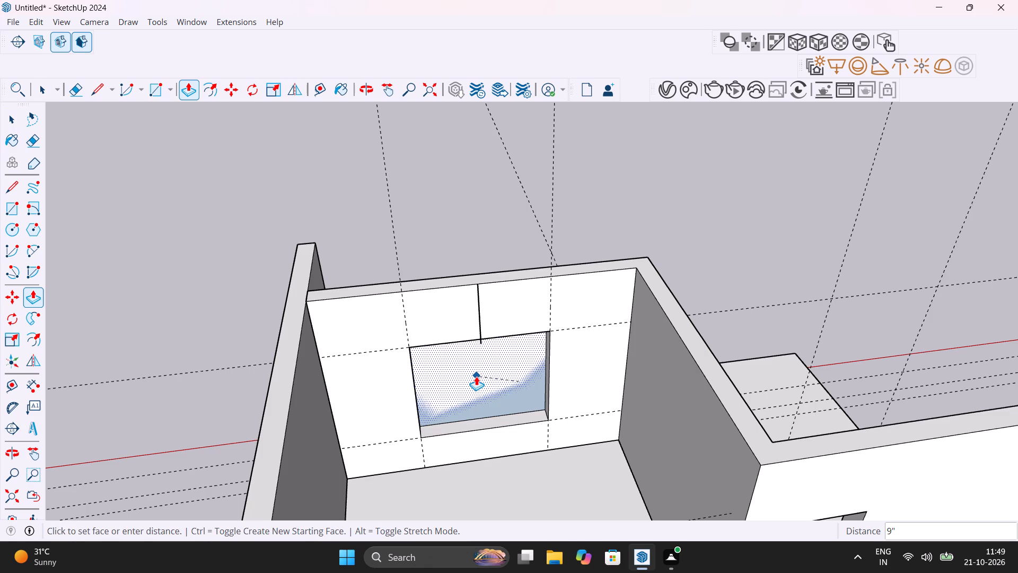
left_click(476, 376)
key("space")
left_click(691, 218)
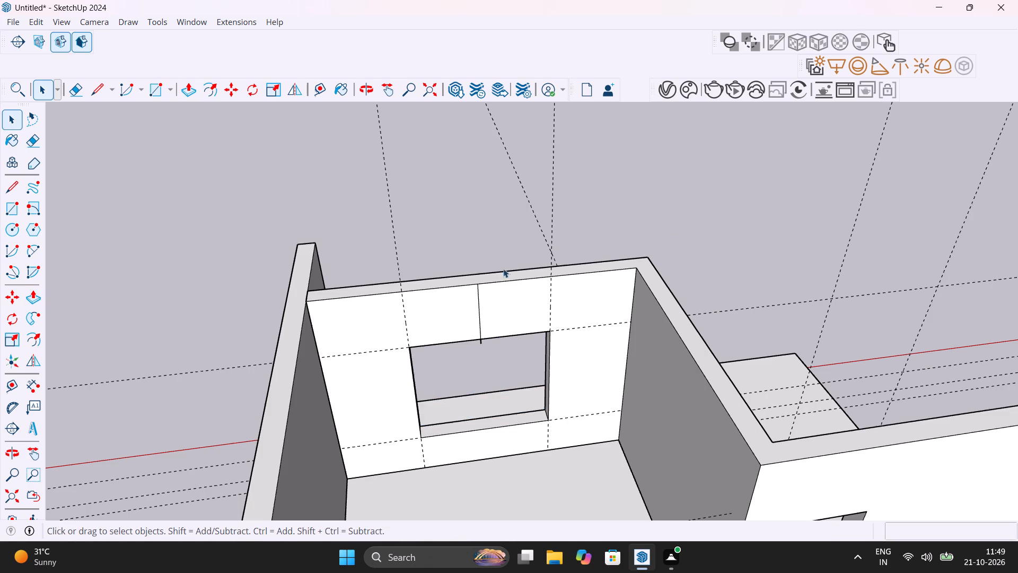
Delete both pieces of the leftover centre line at the top of the window opening.
middle_click_drag(483, 309, 561, 319)
scroll(511, 318, "up", 10)
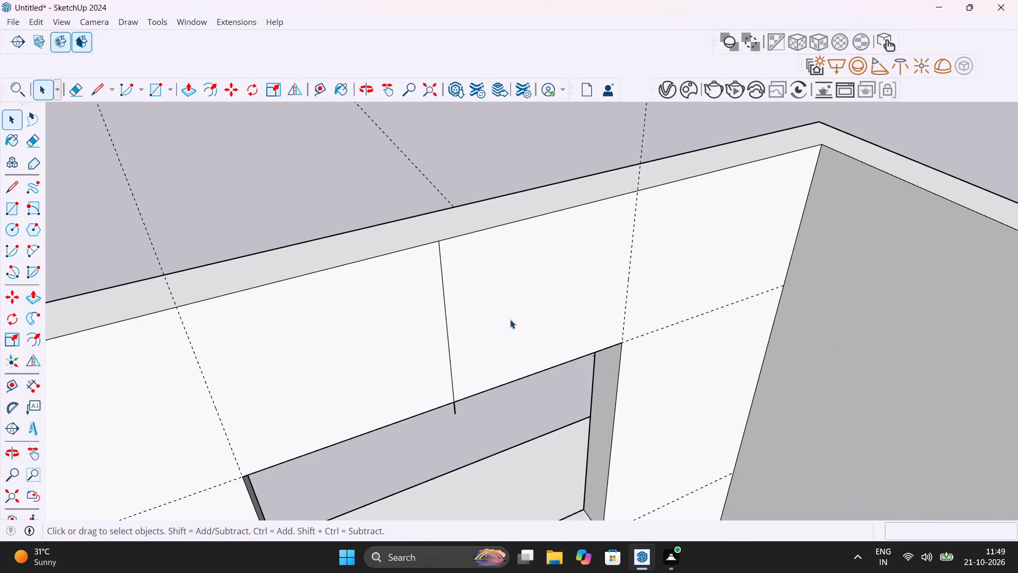
left_click(457, 411)
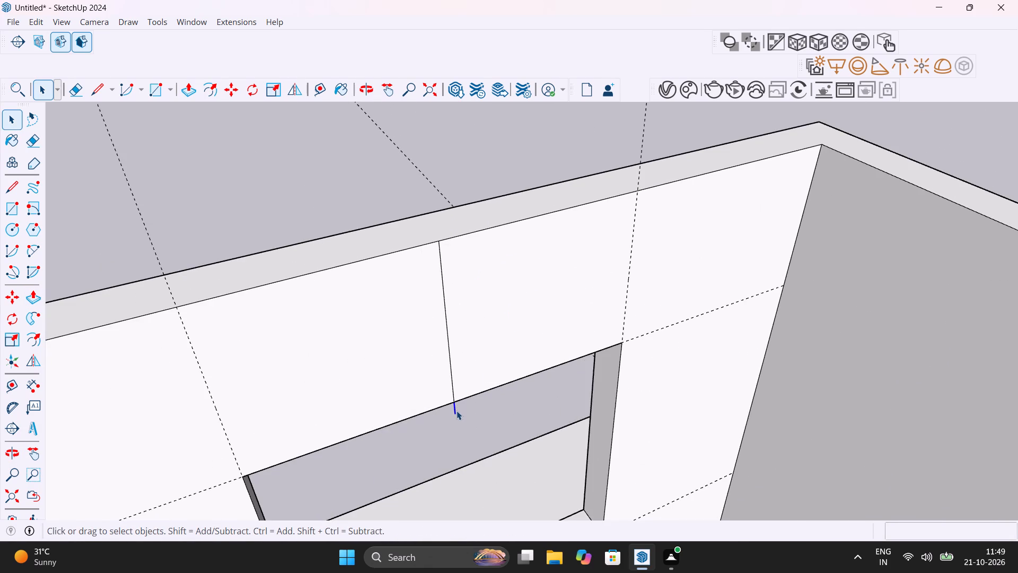
key("Delete")
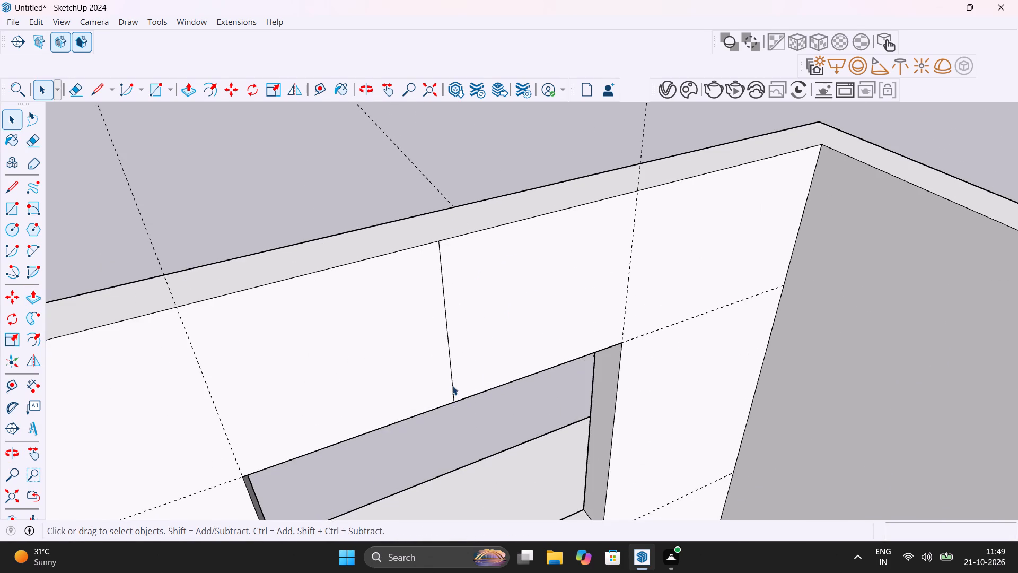
left_click(452, 388)
key("Delete")
Examine the second slab's walls and openings from outside and above.
scroll(454, 388, "down", 7)
middle_click_drag(489, 387, 771, 364)
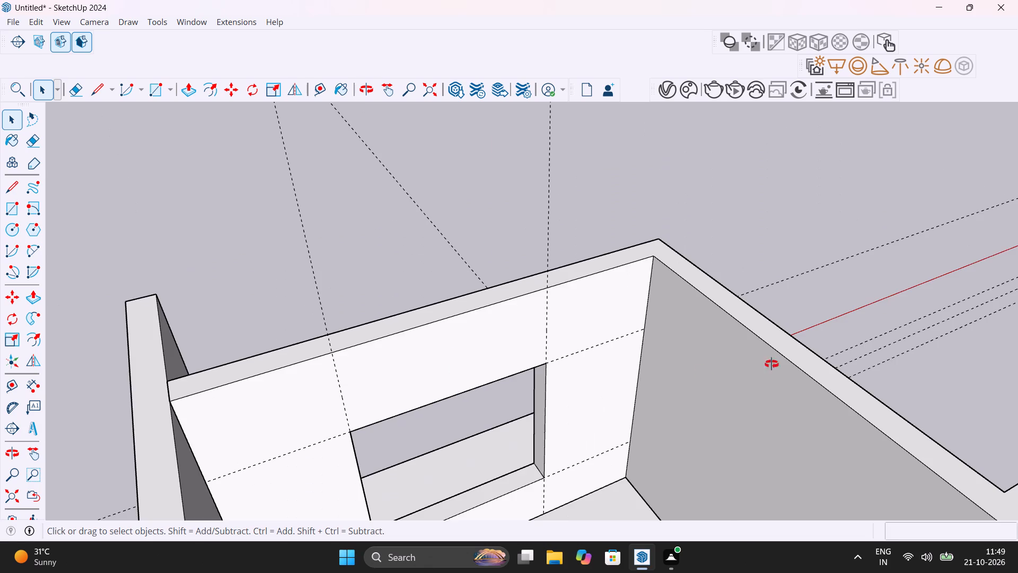
middle_click_drag(771, 364, 1017, 333)
scroll(570, 359, "down", 13)
middle_click_drag(572, 383, 794, 441)
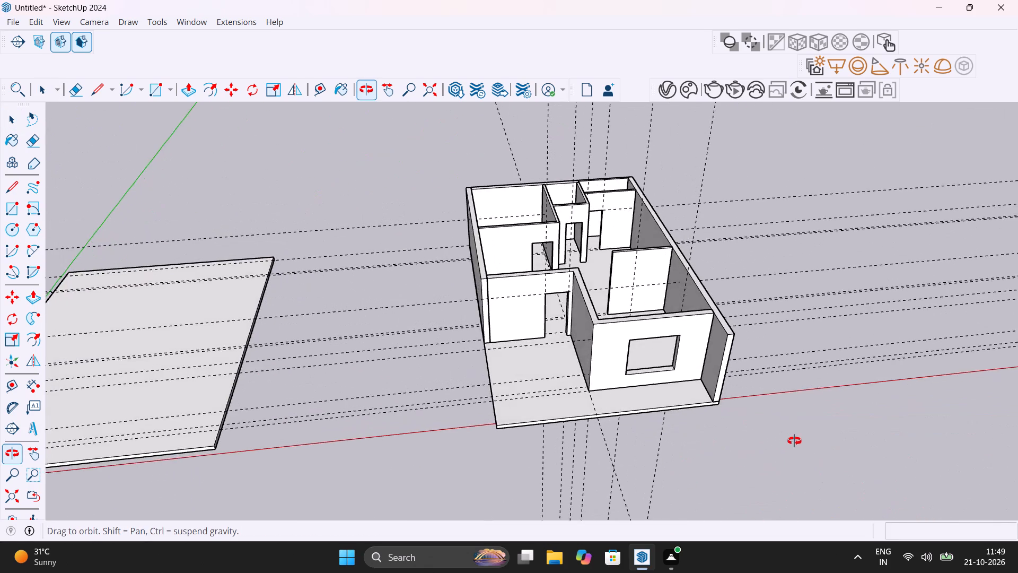
middle_click_drag(794, 441, 550, 468)
scroll(533, 420, "down", 1)
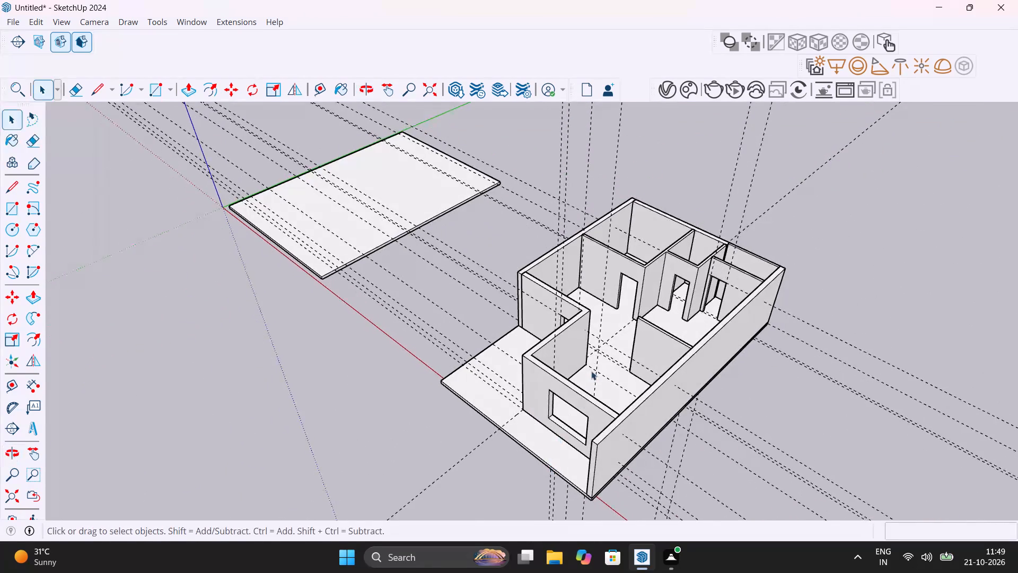
scroll(591, 371, "up", 12)
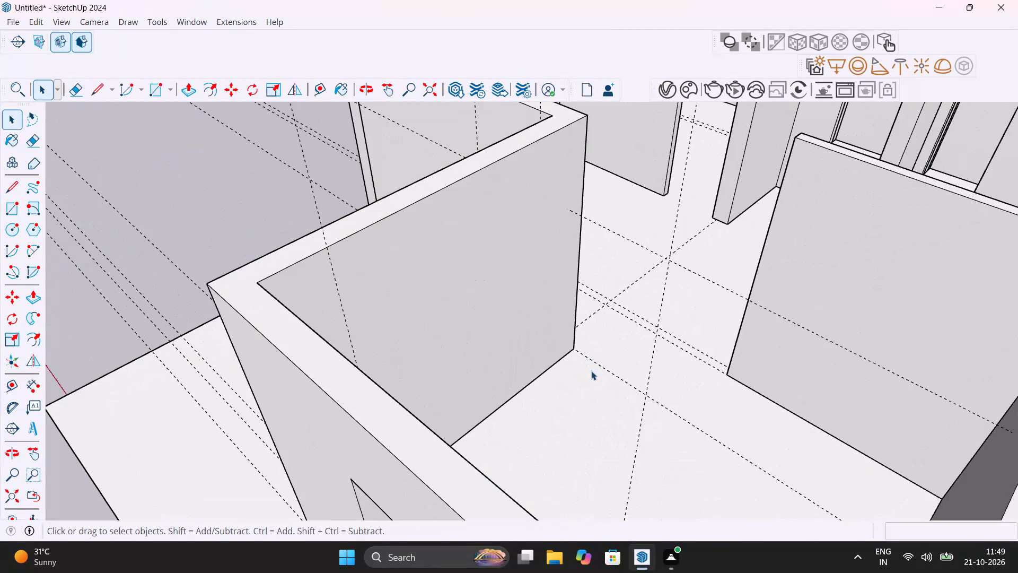
Delete all construction guides from the model.
scroll(590, 367, "down", 13)
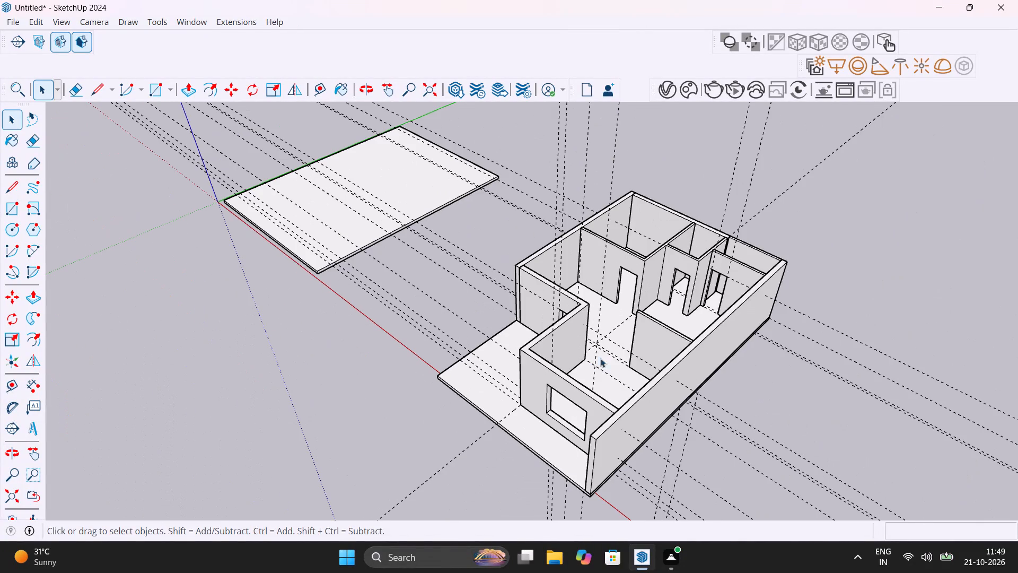
middle_click_drag(609, 357, 925, 306)
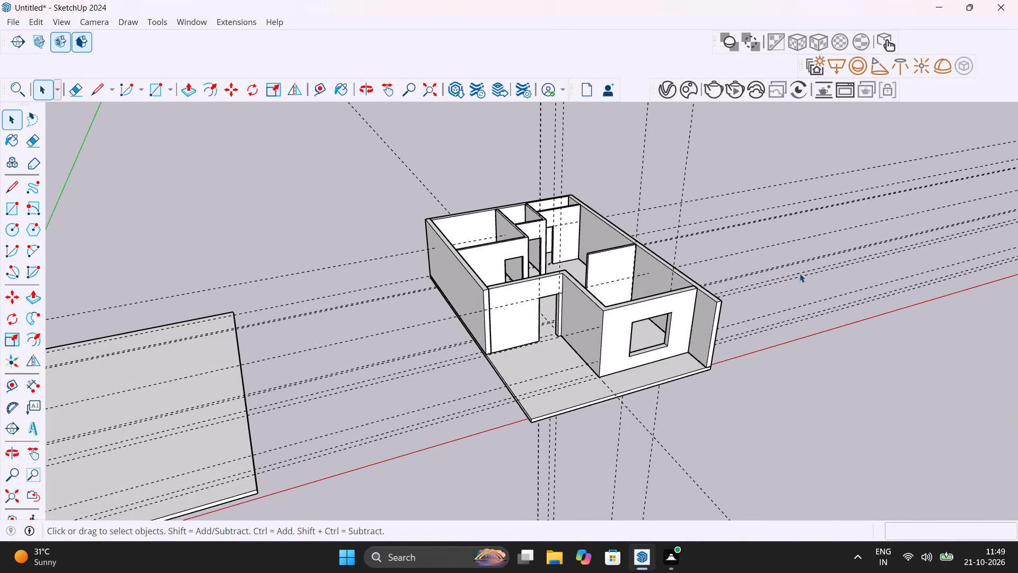
left_click(39, 23)
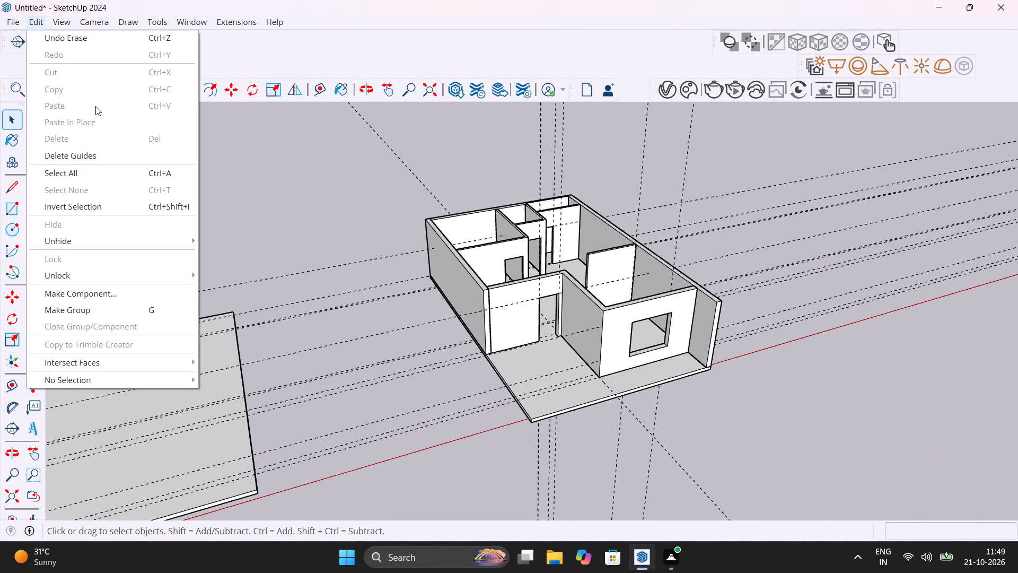
left_click(108, 153)
Hide the second slab's floor group beneath the walls.
middle_click_drag(560, 335, 493, 386)
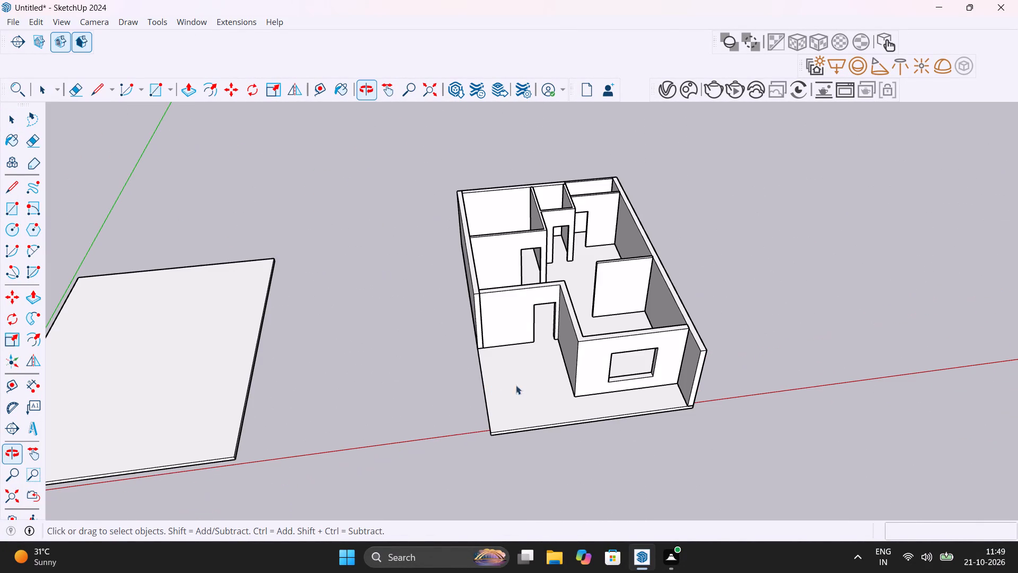
left_click(572, 410)
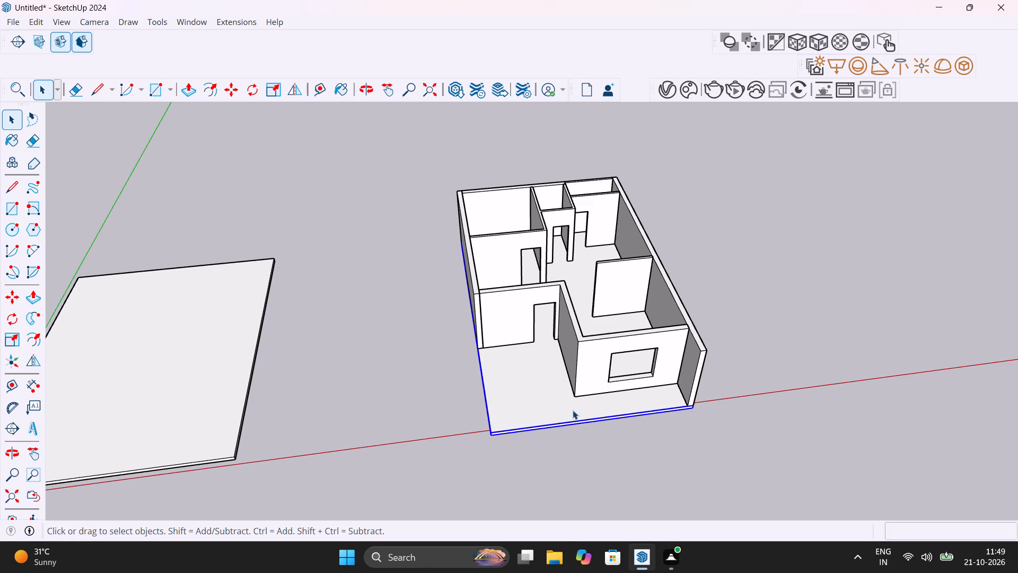
right_click(573, 410)
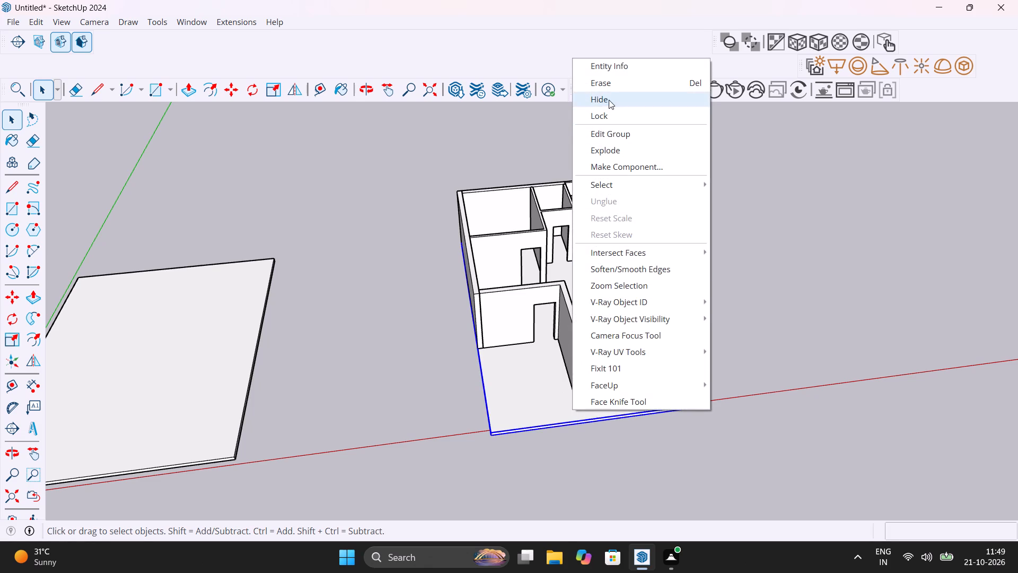
left_click(609, 100)
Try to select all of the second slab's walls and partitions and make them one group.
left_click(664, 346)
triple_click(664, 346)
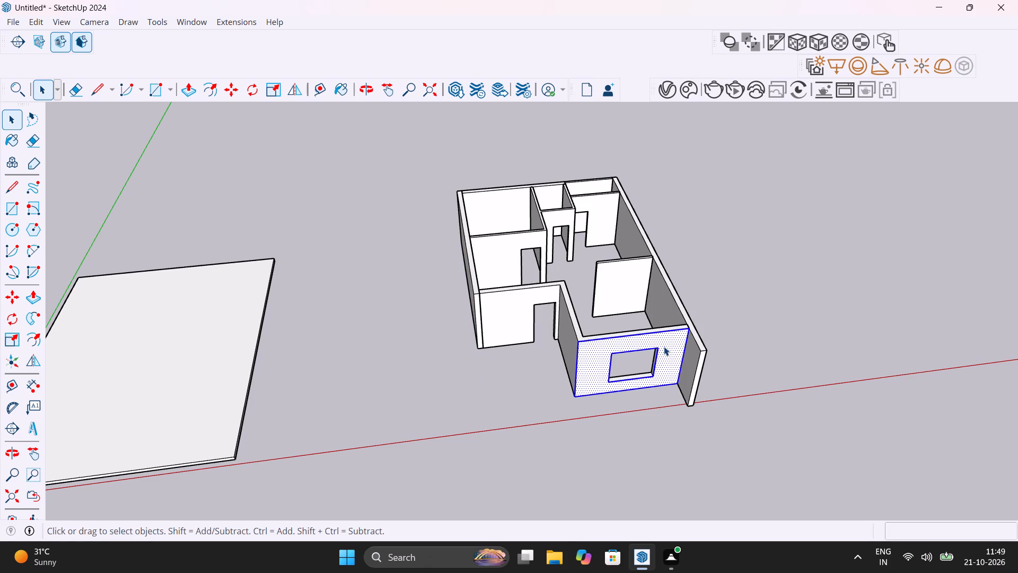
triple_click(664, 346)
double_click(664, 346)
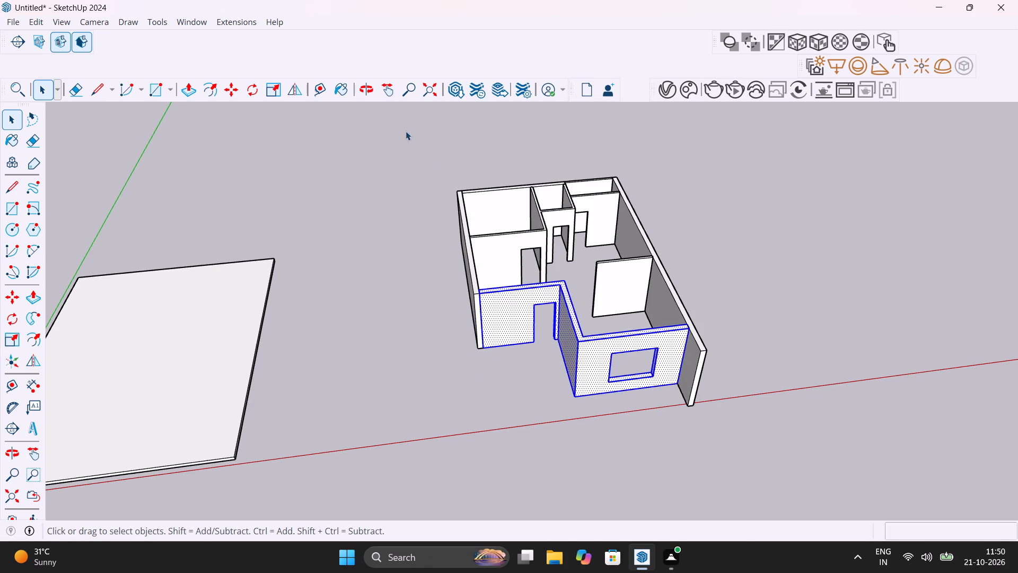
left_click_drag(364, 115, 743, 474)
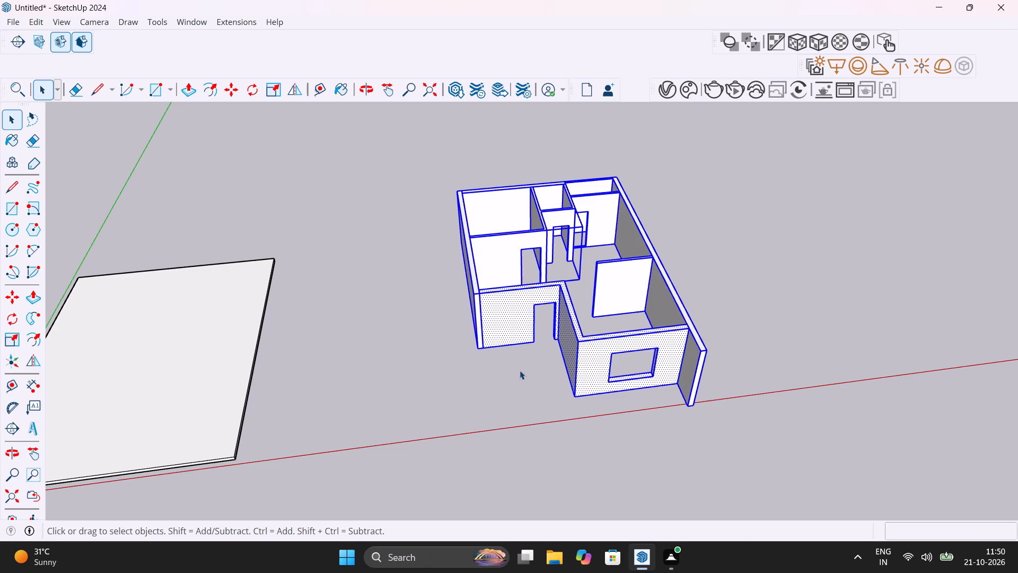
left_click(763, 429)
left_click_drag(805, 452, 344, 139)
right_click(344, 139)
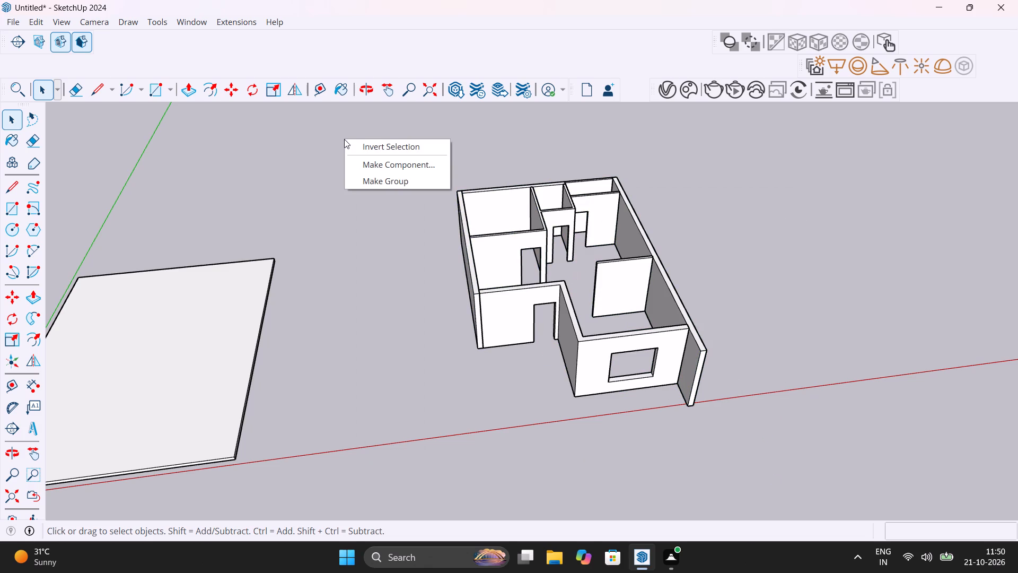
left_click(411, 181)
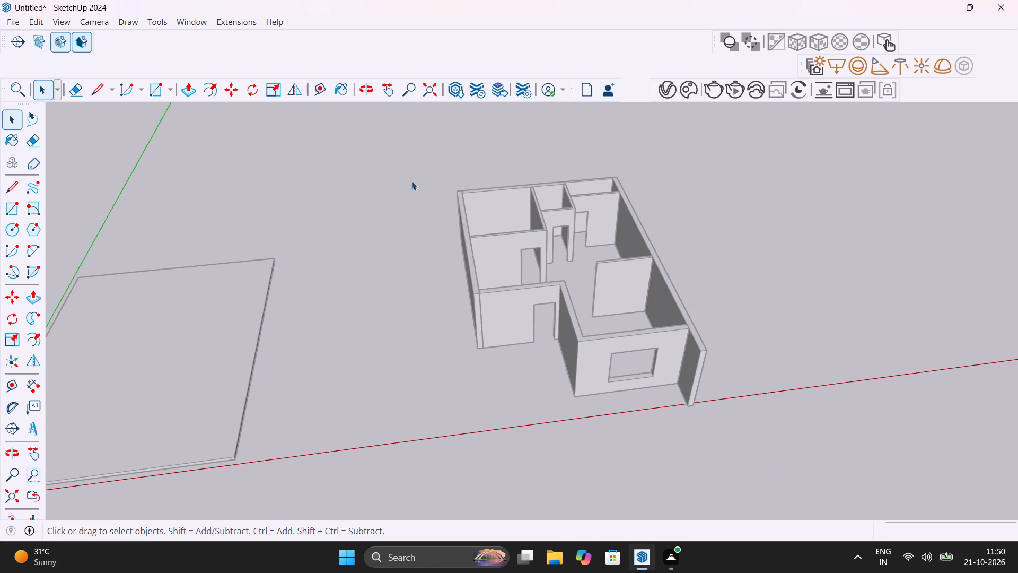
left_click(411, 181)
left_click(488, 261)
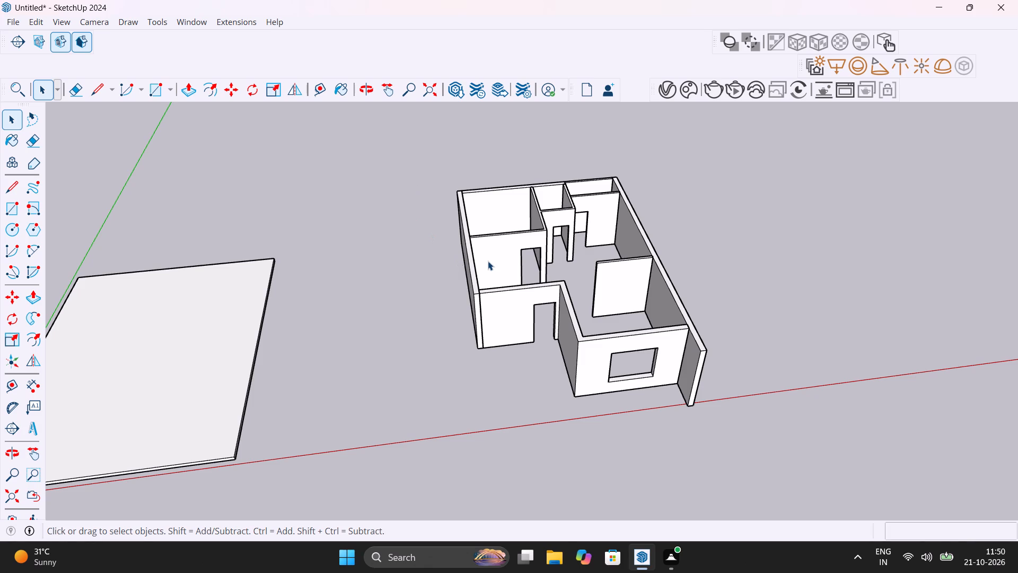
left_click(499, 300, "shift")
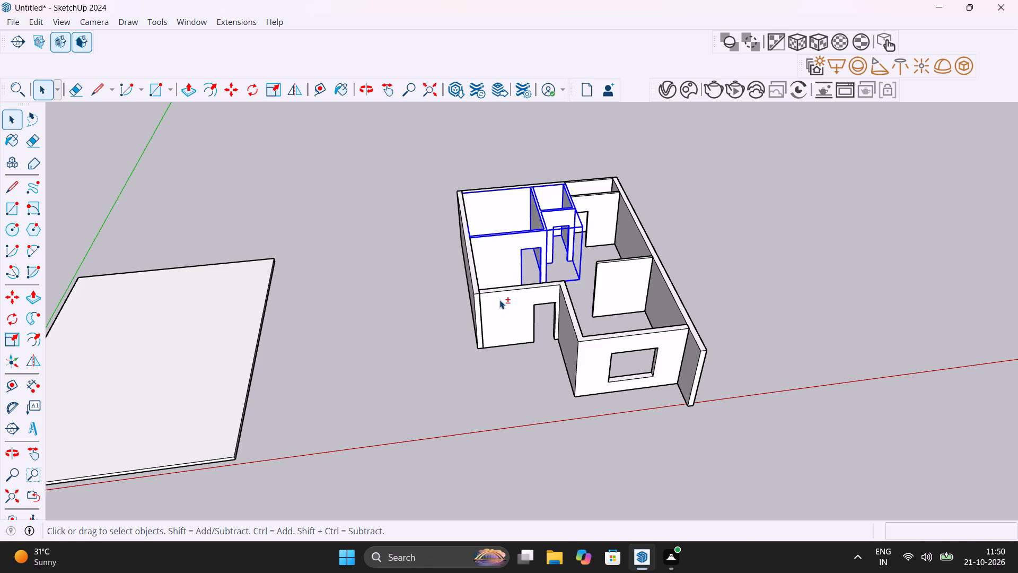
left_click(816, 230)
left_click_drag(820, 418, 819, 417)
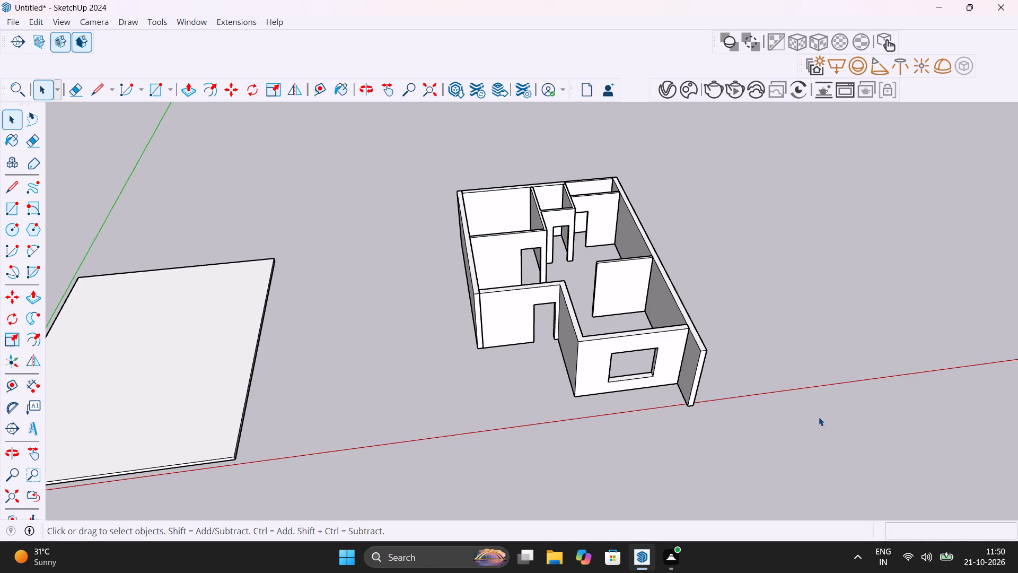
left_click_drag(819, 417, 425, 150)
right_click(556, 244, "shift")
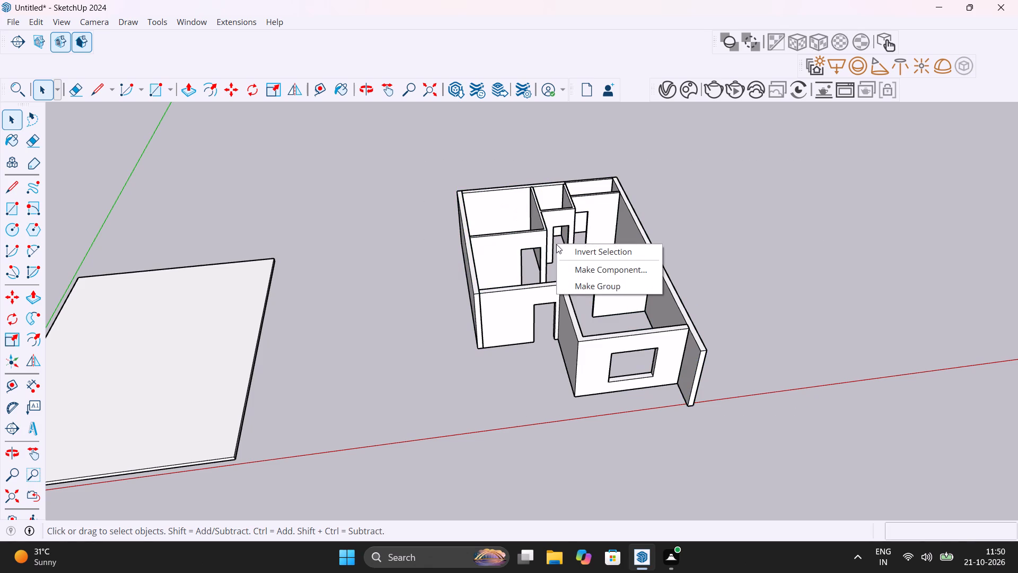
Group all connected geometry of the stepped front wall, including its door and window openings.
left_click(513, 300)
triple_click(513, 300)
triple_click(513, 300)
left_click(513, 300)
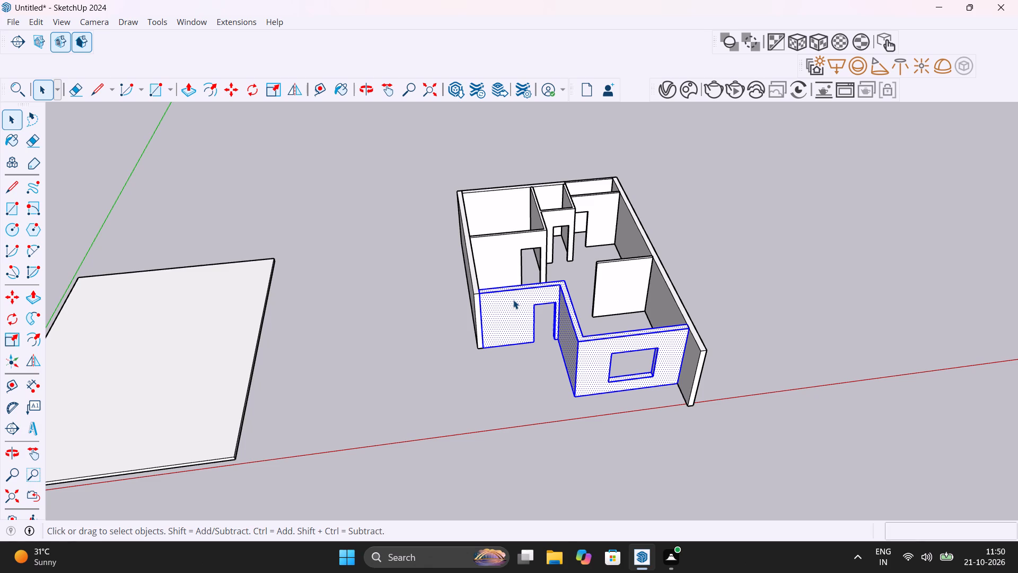
right_click(513, 300)
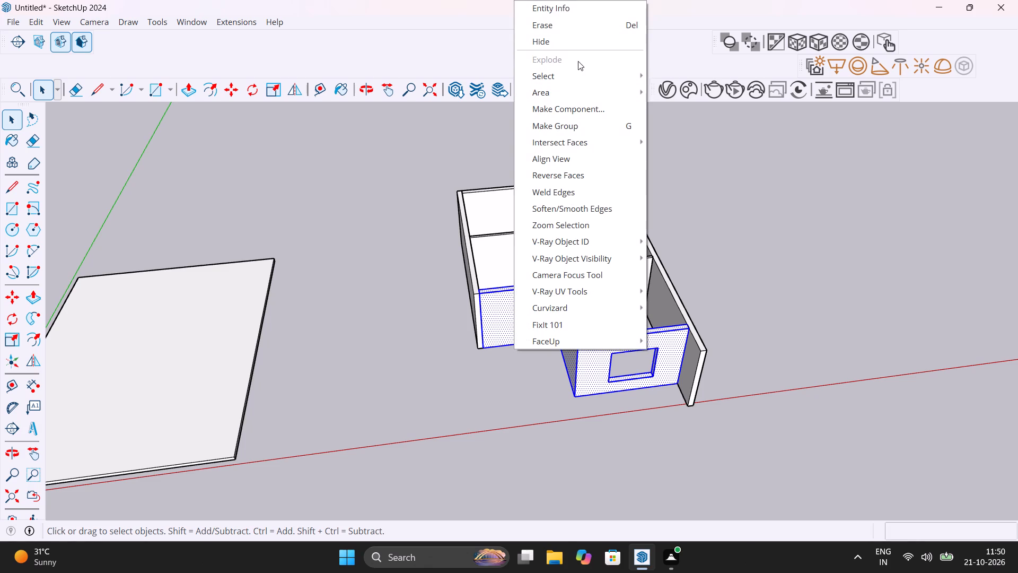
left_click(583, 124)
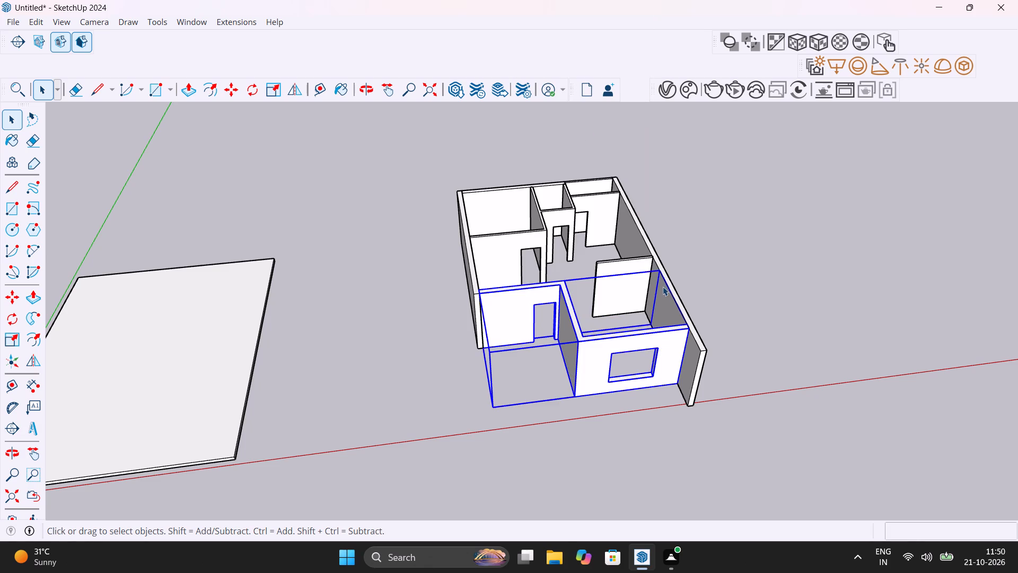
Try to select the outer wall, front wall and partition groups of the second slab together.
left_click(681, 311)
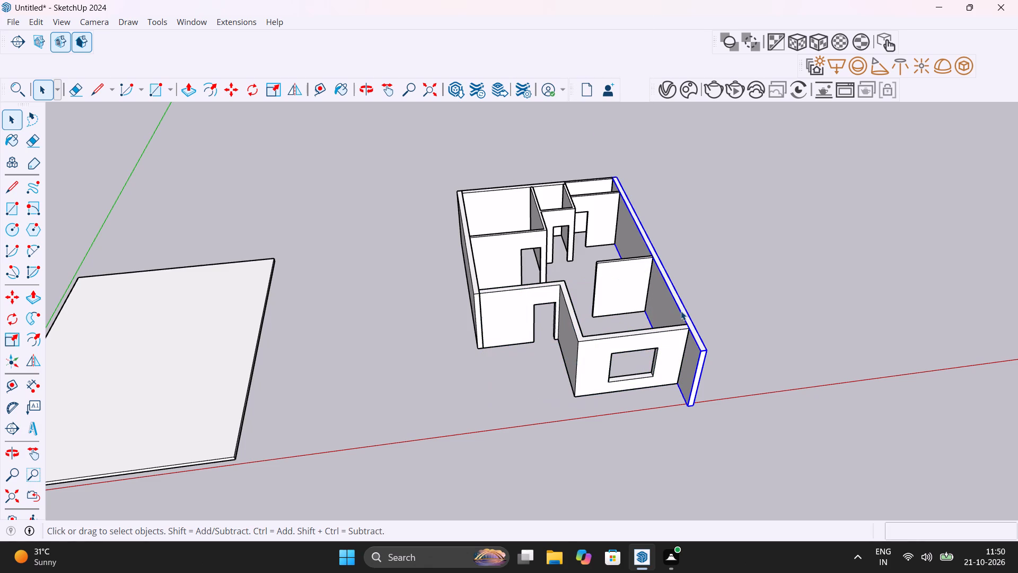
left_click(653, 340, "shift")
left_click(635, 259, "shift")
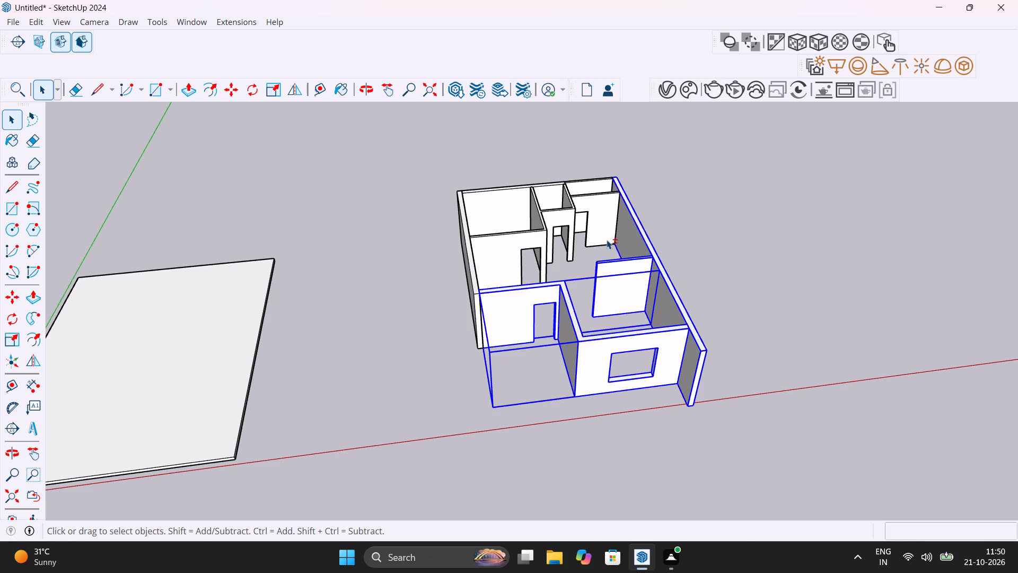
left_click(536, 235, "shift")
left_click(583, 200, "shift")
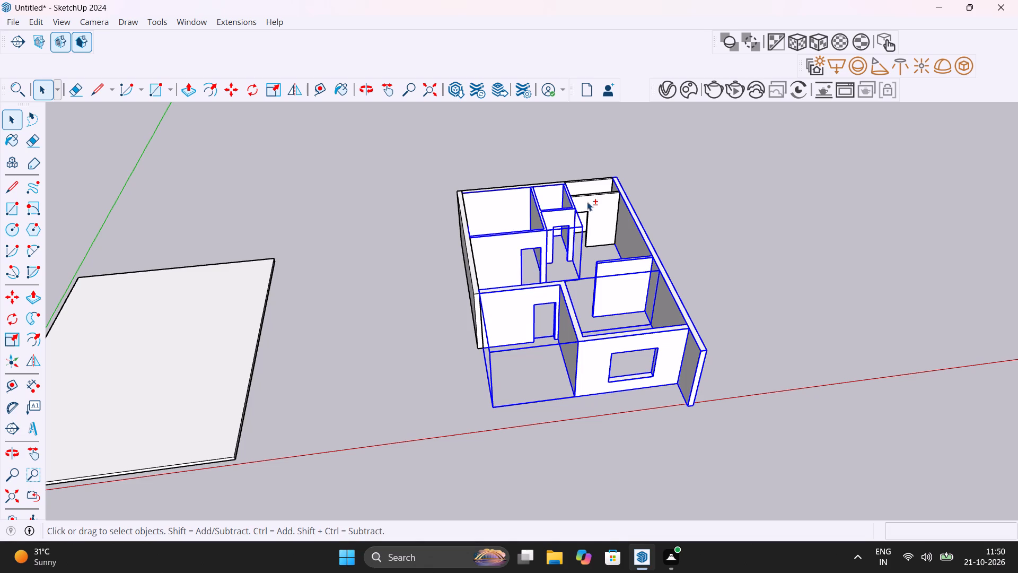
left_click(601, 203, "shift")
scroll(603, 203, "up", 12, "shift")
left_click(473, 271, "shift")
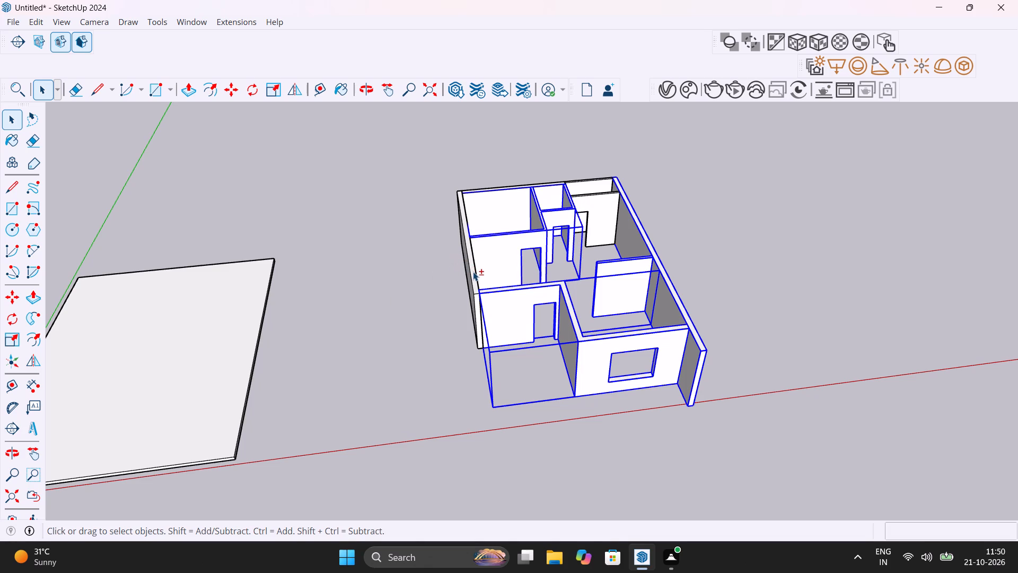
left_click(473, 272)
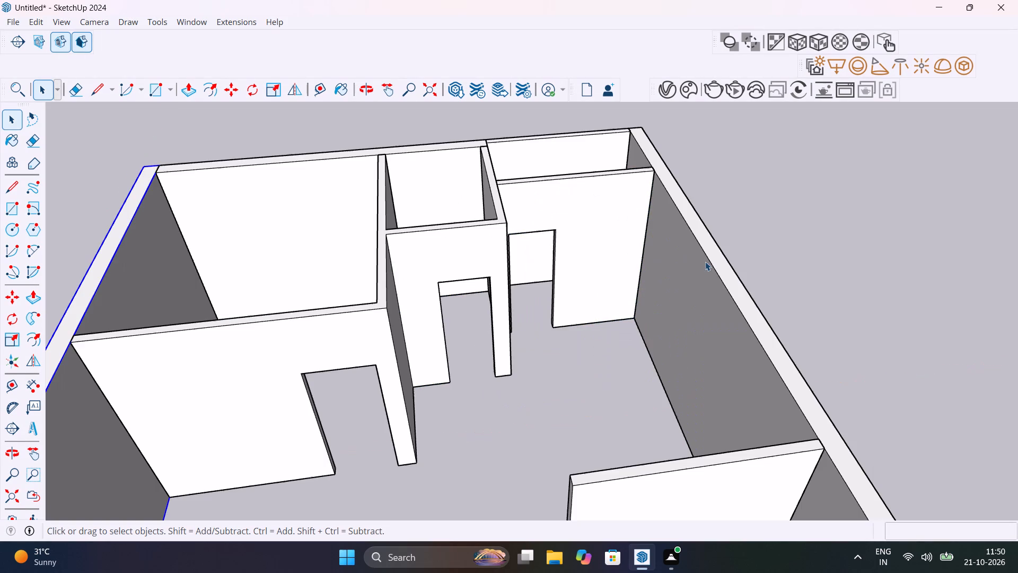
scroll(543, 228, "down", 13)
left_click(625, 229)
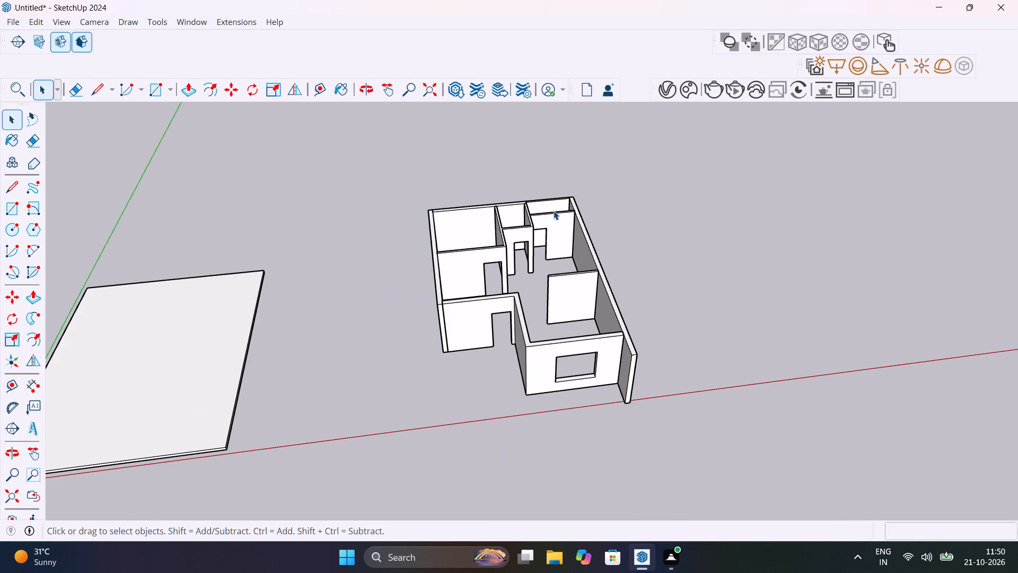
Save the model in the SketchUp projects folder as modern house plan fujit11.
key("ctrl+s")
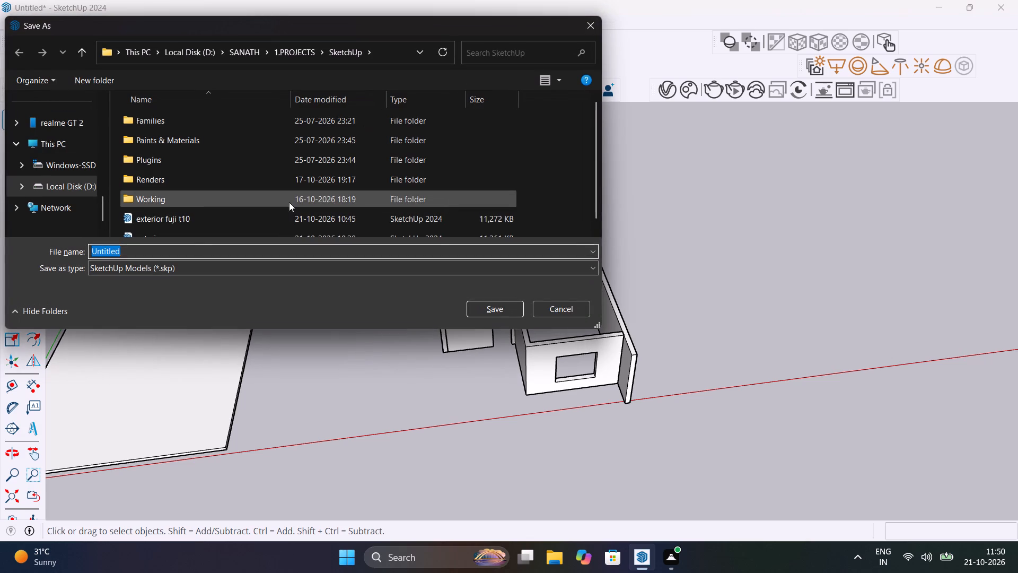
left_click_drag(183, 246, 106, 243)
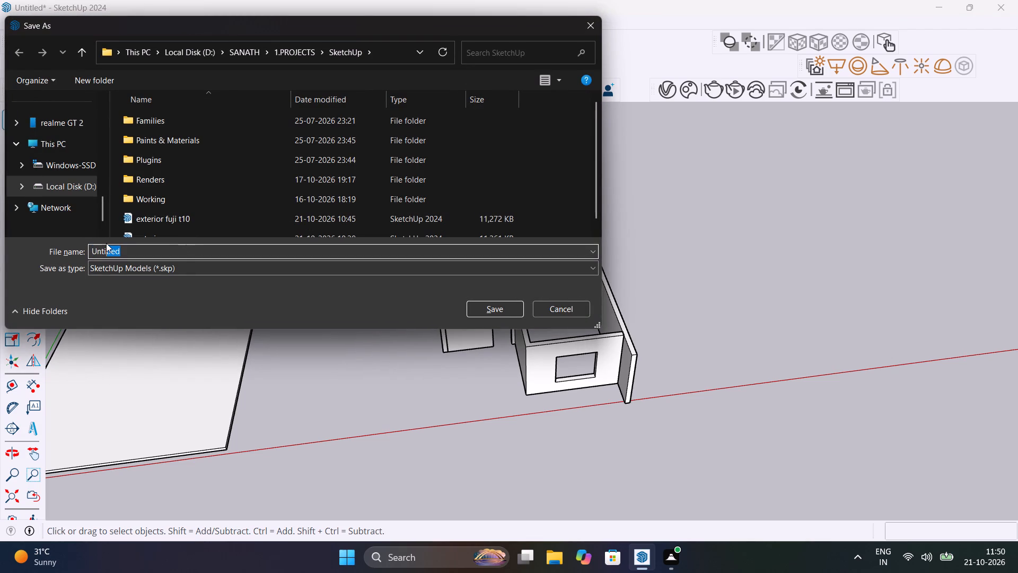
key("BackSpace")
key("BackSpace")
key("BackSpace")
key("BackSpace")
key("BackSpace")
key("BackSpace")
key("BackSpace")
key("BackSpace")
key("BackSpace")
key("BackSpace")
key("BackSpace")
key("BackSpace")
key("BackSpace")
key("BackSpace")
key("BackSpace")
key("BackSpace")
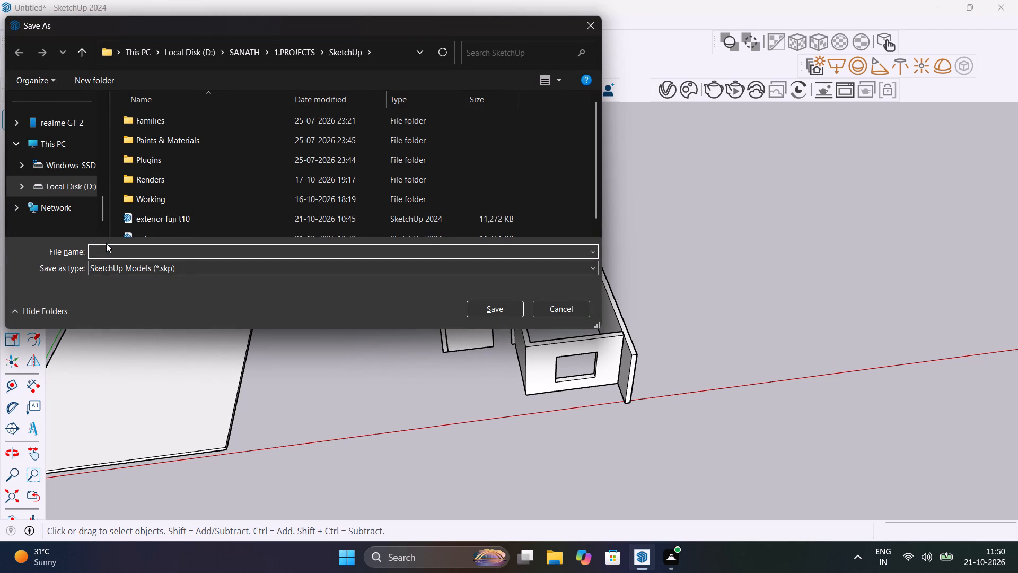
type("modern")
key("space")
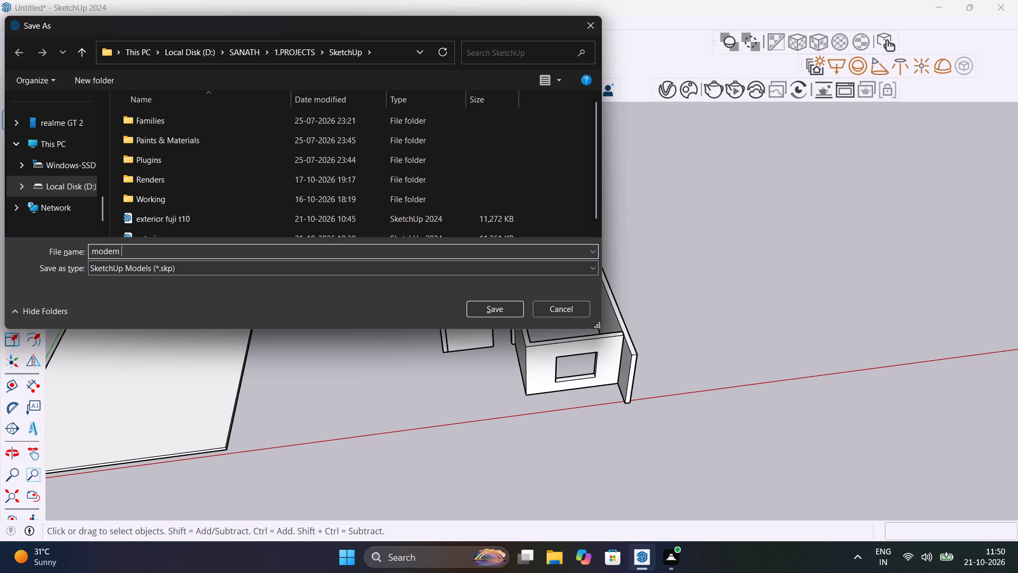
key("h")
type("ouse")
key("space")
type("plan")
key("space")
type("fuji")
key("t")
type("11")
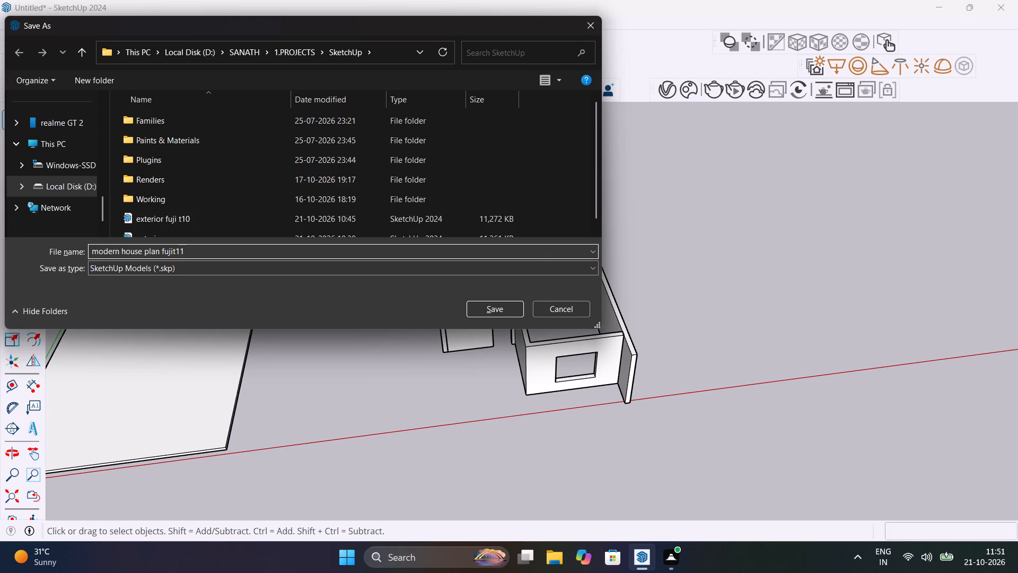
key("Return")
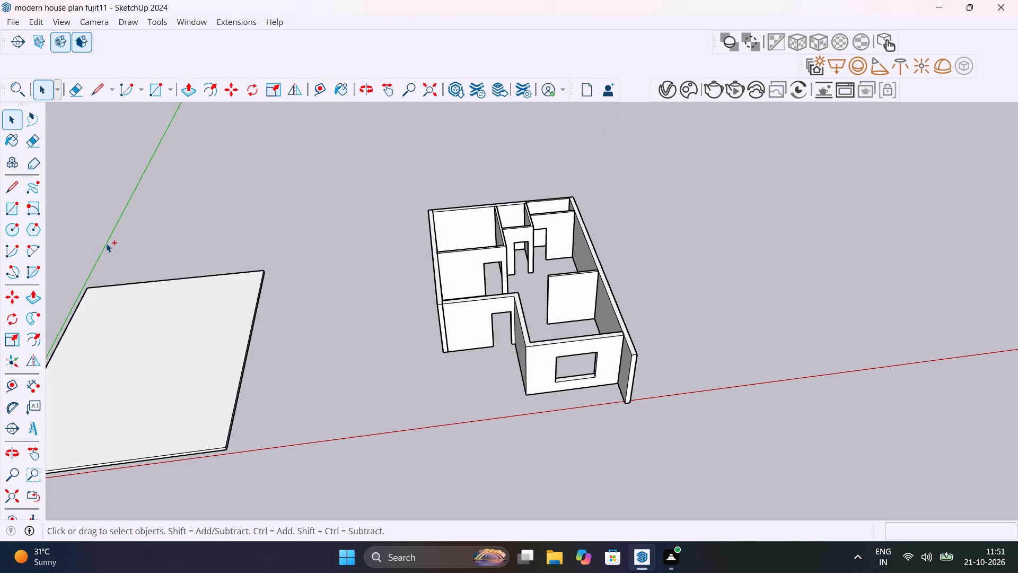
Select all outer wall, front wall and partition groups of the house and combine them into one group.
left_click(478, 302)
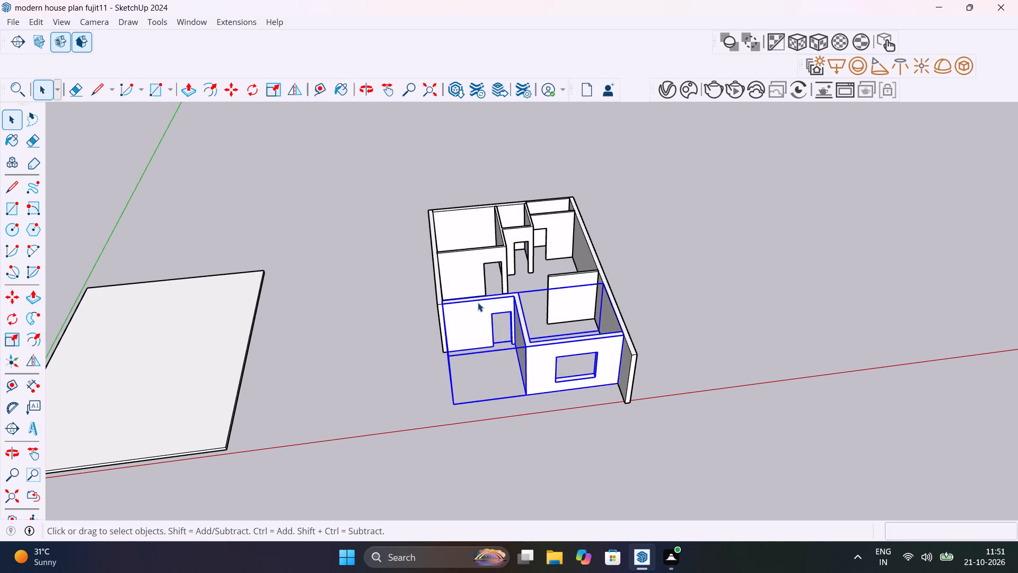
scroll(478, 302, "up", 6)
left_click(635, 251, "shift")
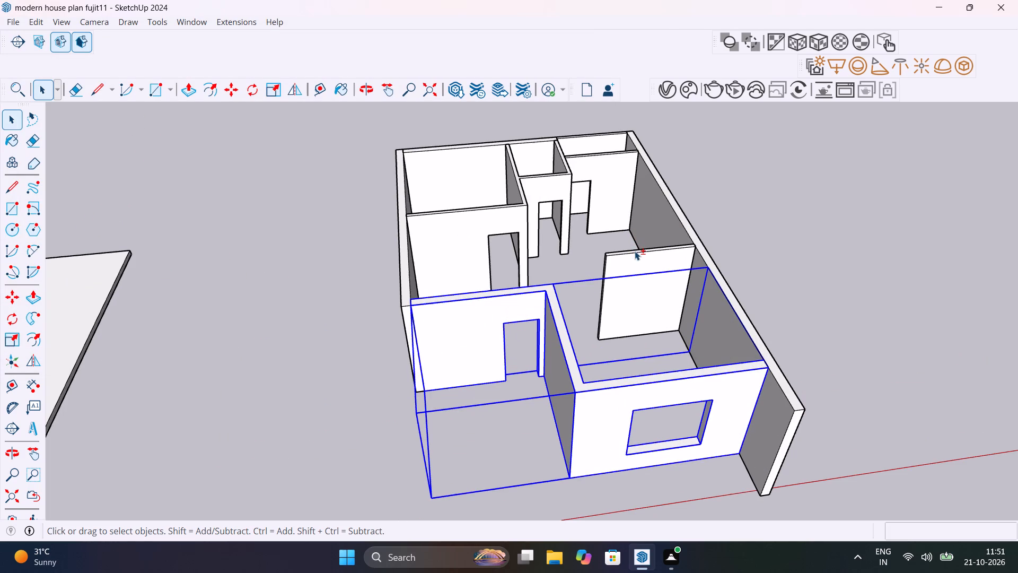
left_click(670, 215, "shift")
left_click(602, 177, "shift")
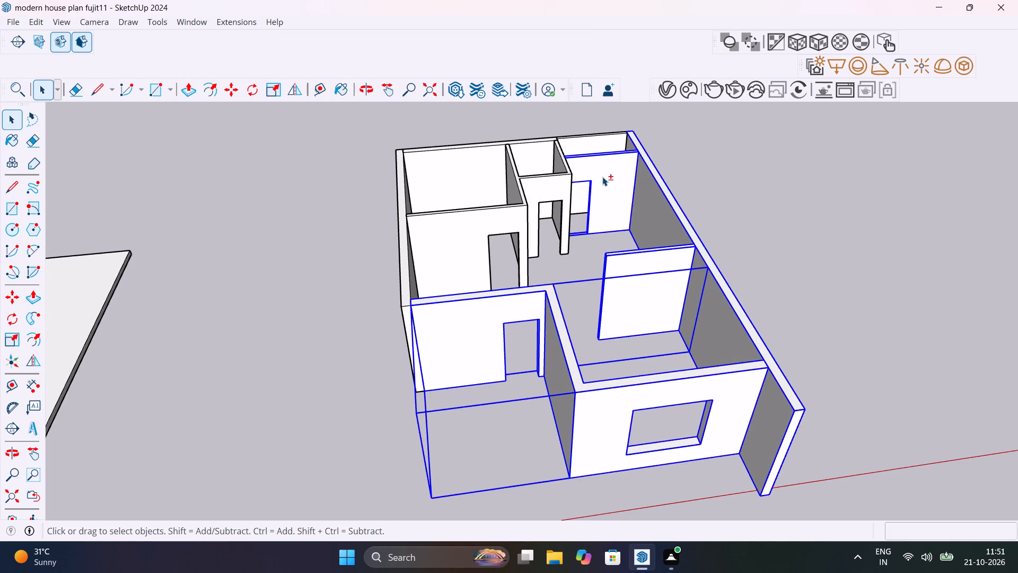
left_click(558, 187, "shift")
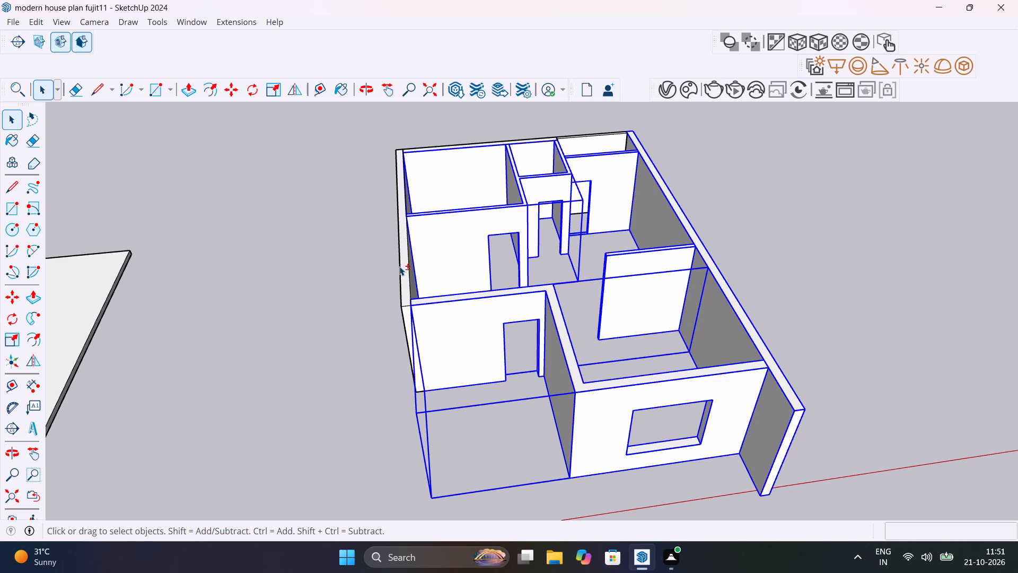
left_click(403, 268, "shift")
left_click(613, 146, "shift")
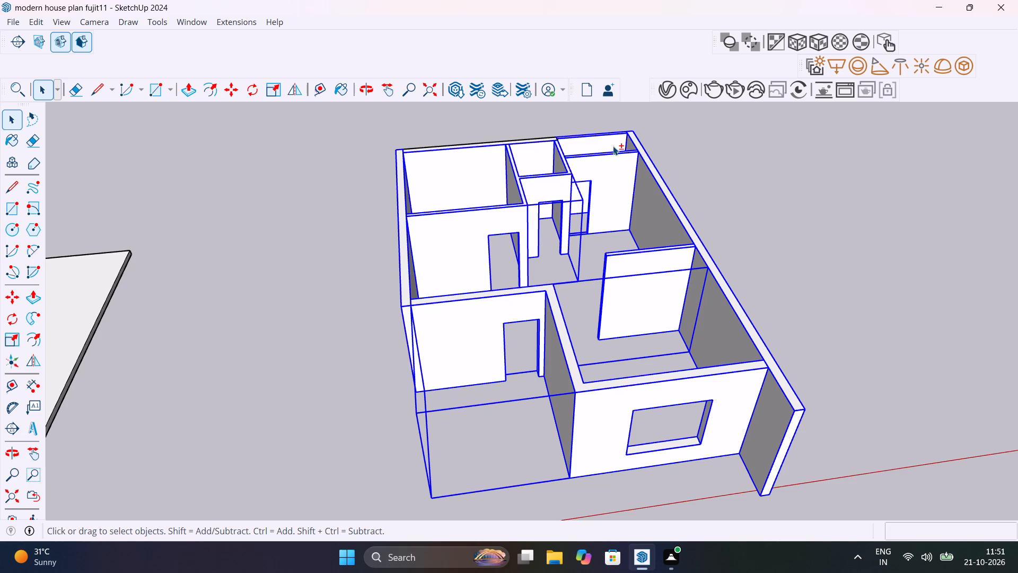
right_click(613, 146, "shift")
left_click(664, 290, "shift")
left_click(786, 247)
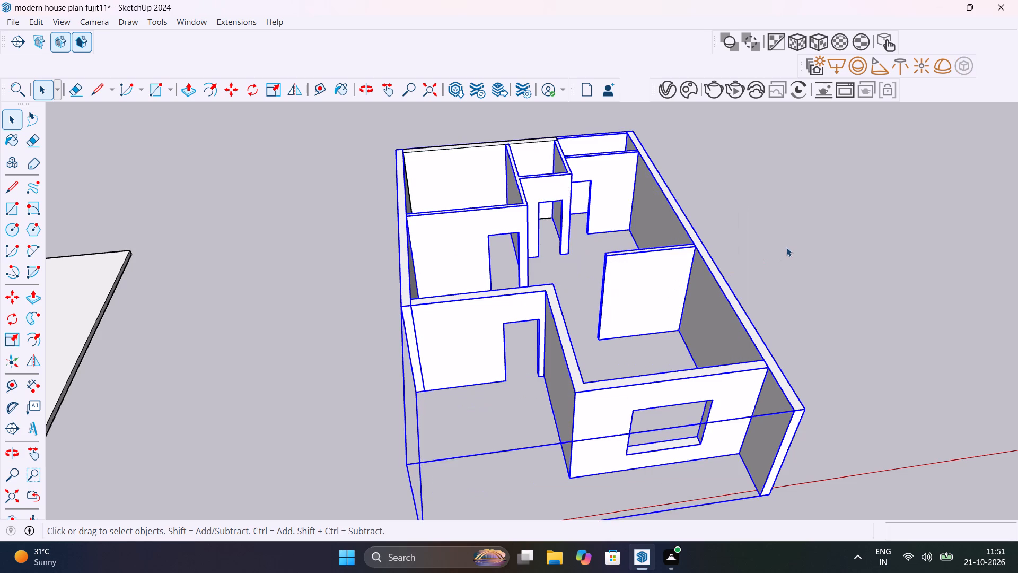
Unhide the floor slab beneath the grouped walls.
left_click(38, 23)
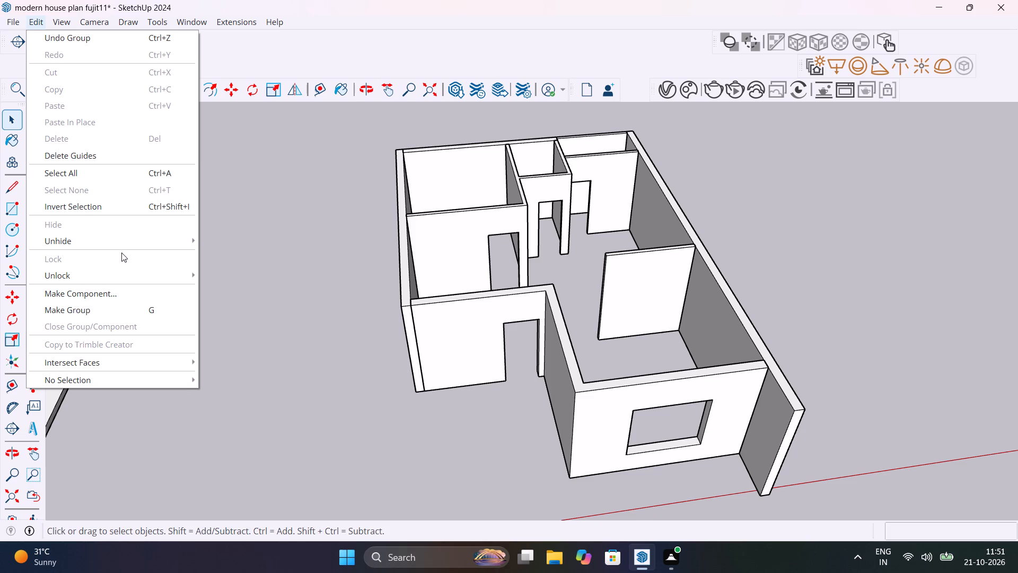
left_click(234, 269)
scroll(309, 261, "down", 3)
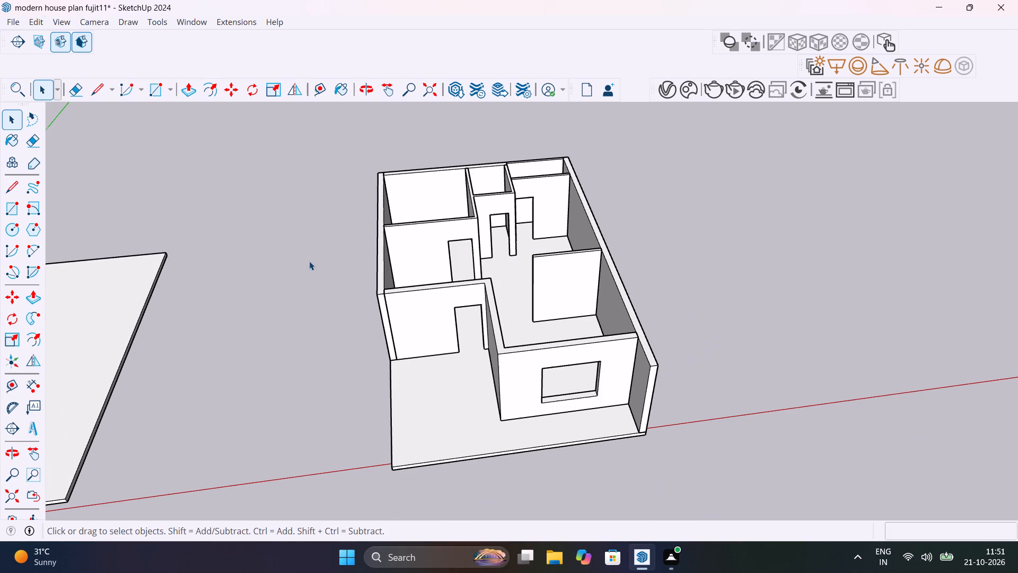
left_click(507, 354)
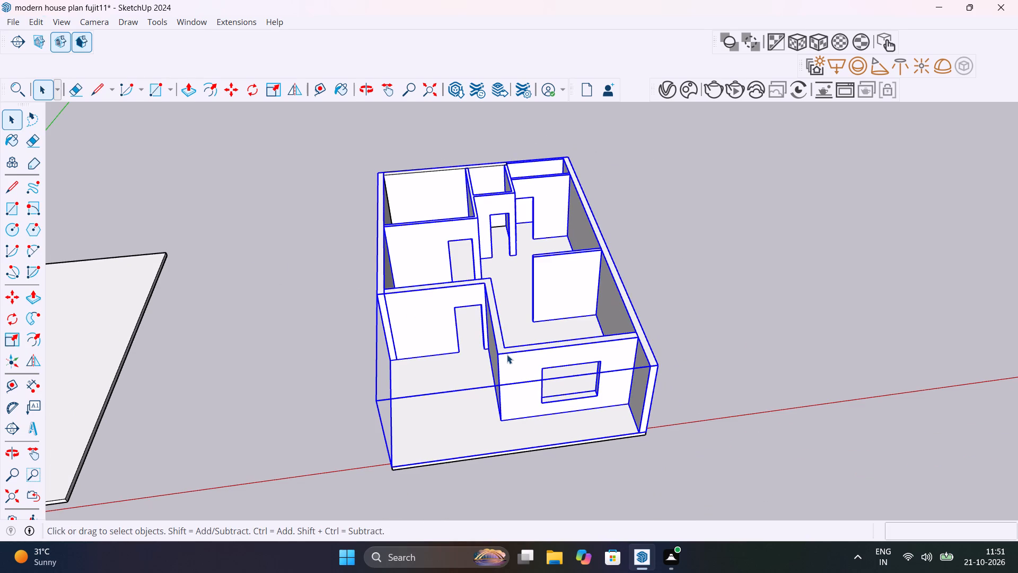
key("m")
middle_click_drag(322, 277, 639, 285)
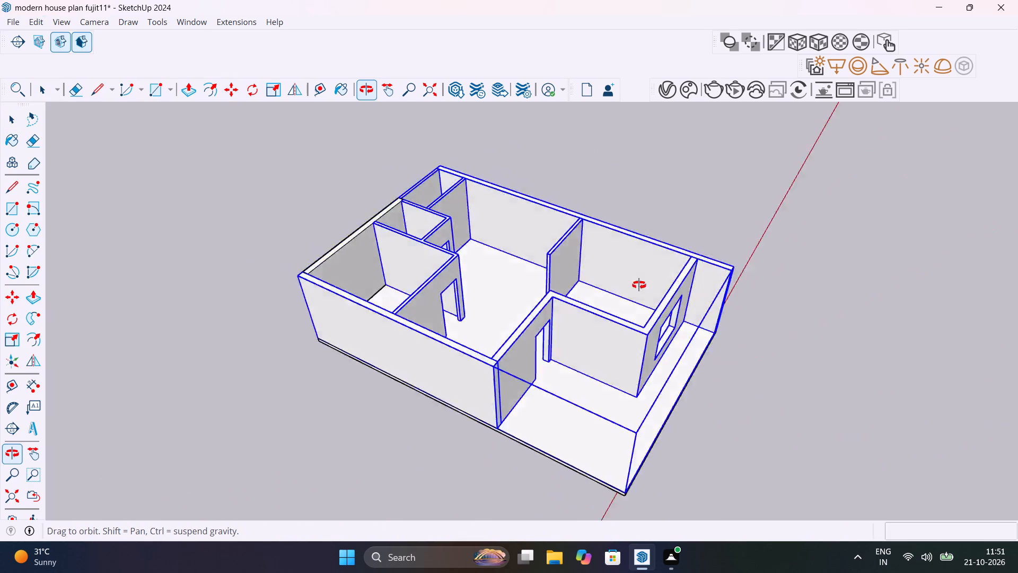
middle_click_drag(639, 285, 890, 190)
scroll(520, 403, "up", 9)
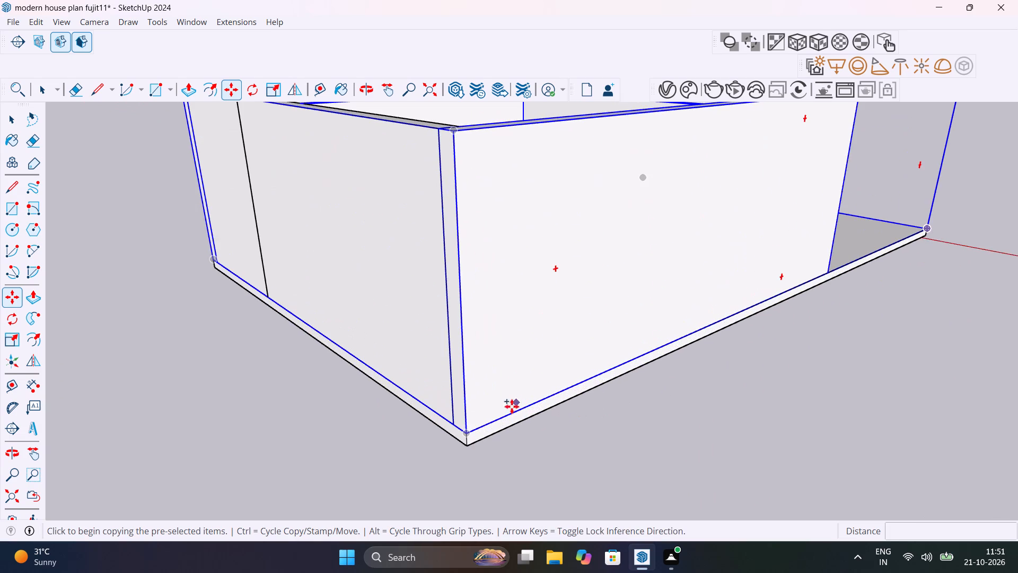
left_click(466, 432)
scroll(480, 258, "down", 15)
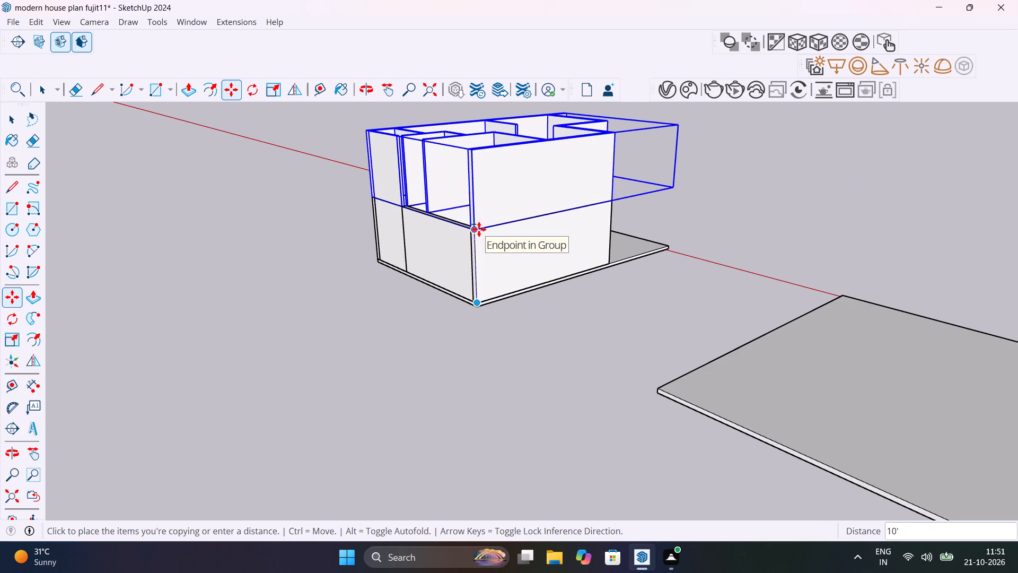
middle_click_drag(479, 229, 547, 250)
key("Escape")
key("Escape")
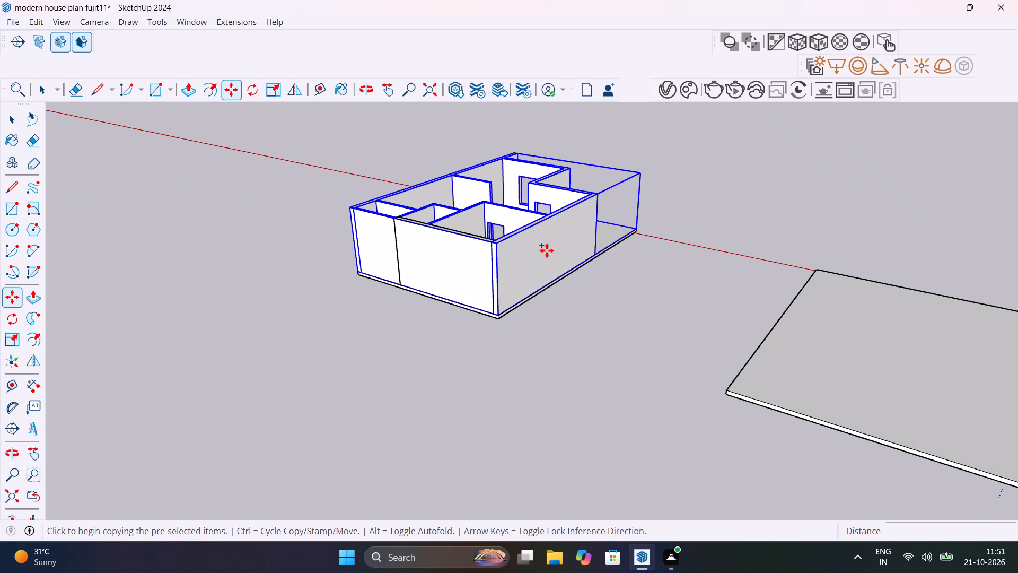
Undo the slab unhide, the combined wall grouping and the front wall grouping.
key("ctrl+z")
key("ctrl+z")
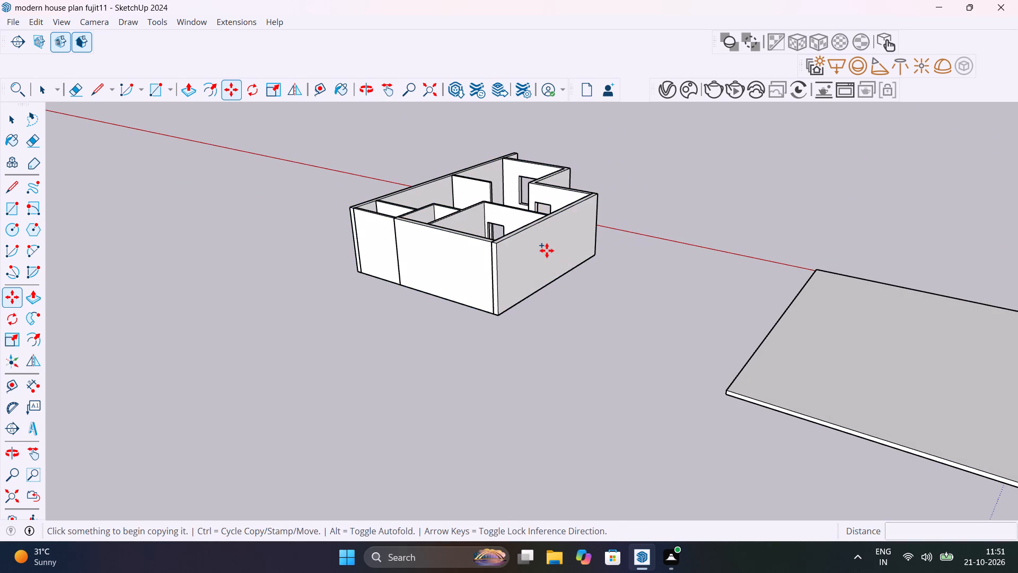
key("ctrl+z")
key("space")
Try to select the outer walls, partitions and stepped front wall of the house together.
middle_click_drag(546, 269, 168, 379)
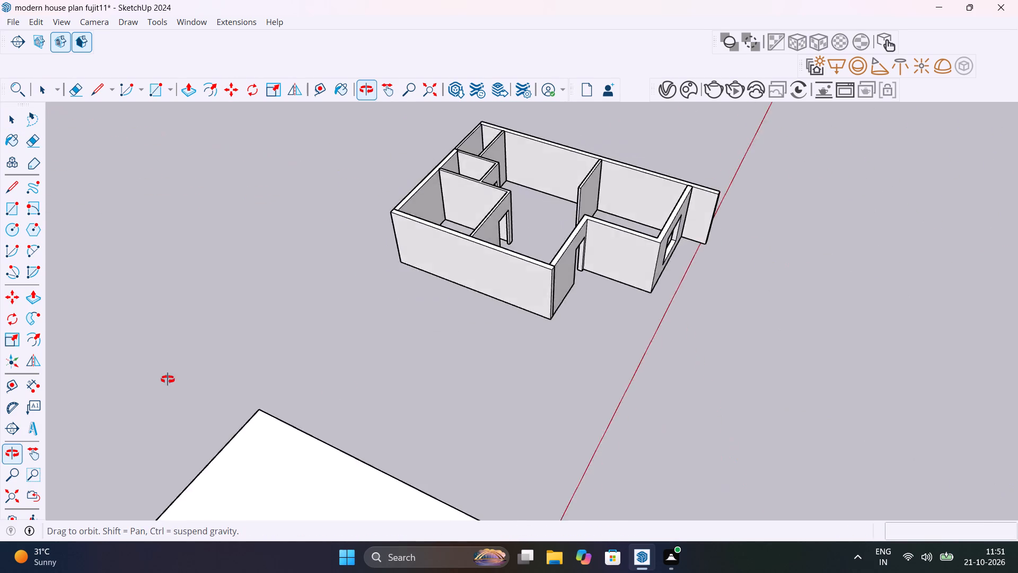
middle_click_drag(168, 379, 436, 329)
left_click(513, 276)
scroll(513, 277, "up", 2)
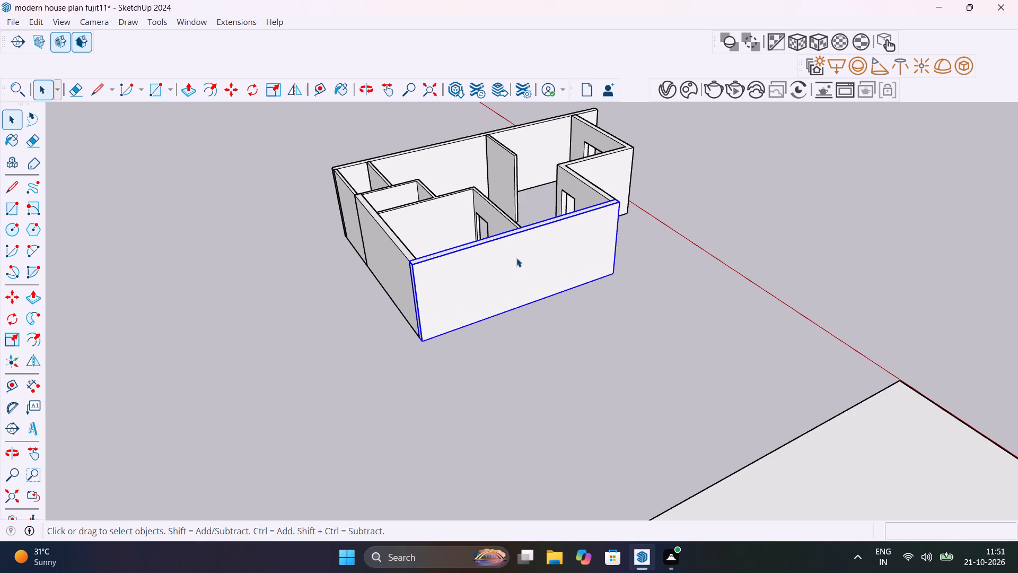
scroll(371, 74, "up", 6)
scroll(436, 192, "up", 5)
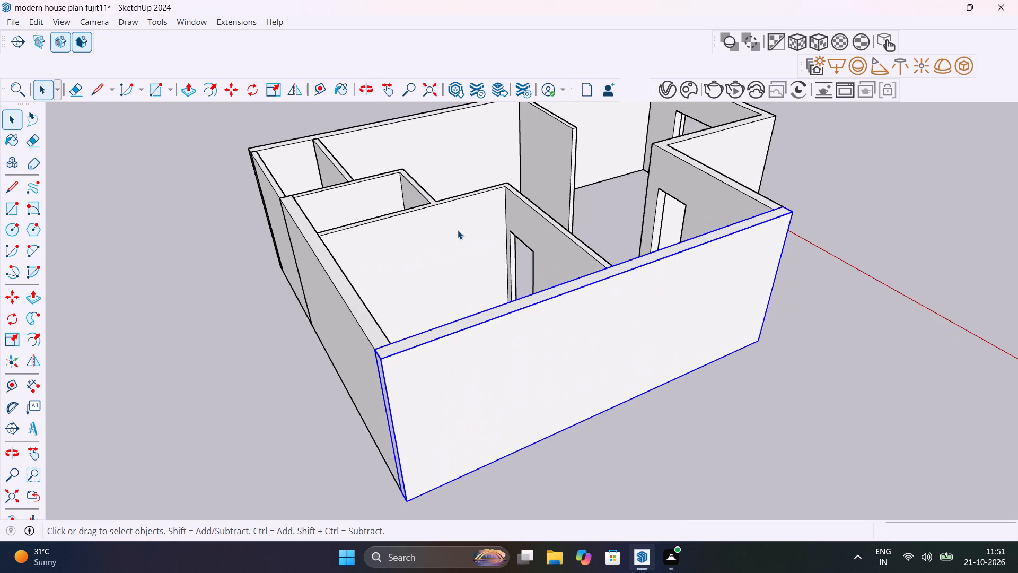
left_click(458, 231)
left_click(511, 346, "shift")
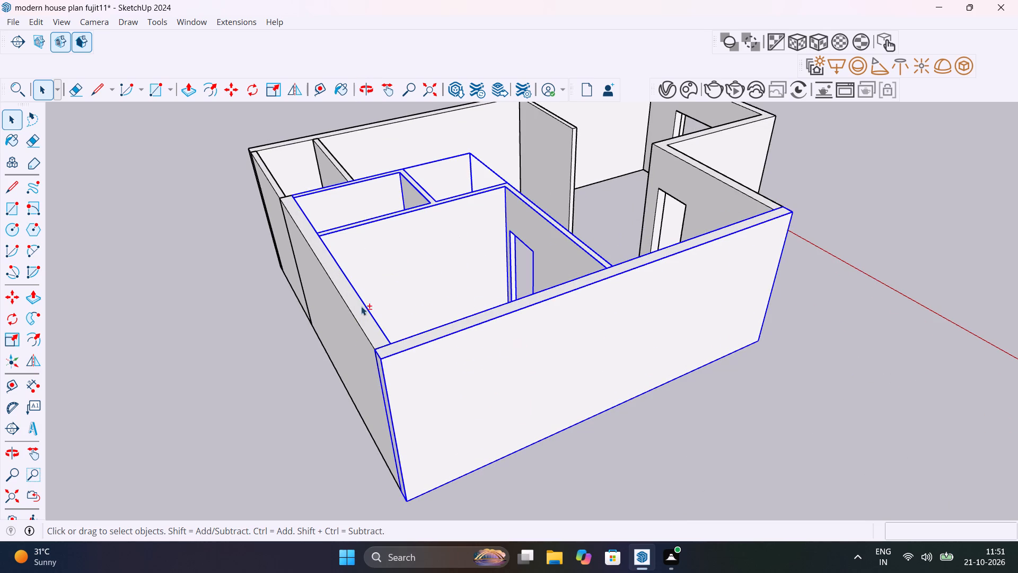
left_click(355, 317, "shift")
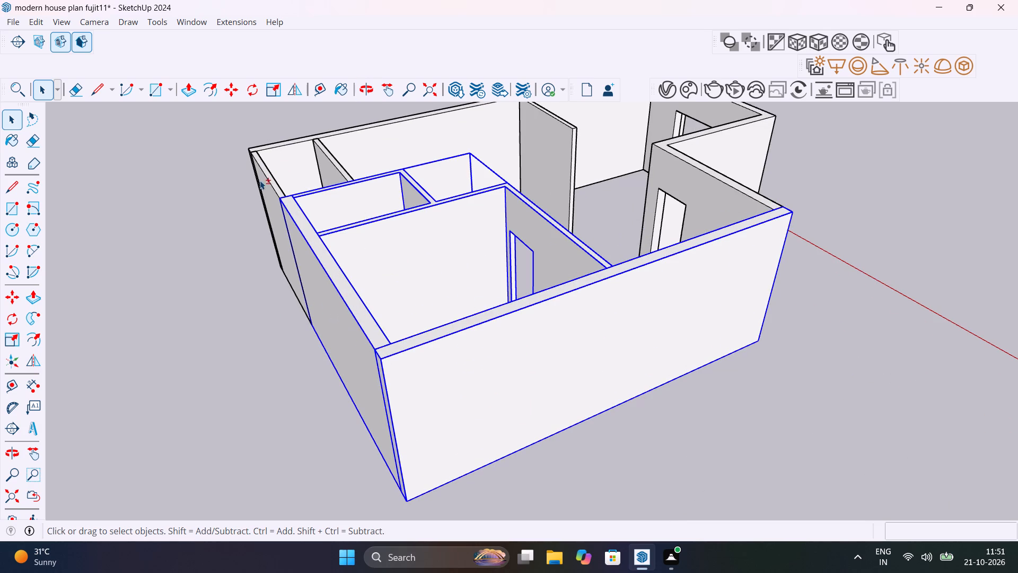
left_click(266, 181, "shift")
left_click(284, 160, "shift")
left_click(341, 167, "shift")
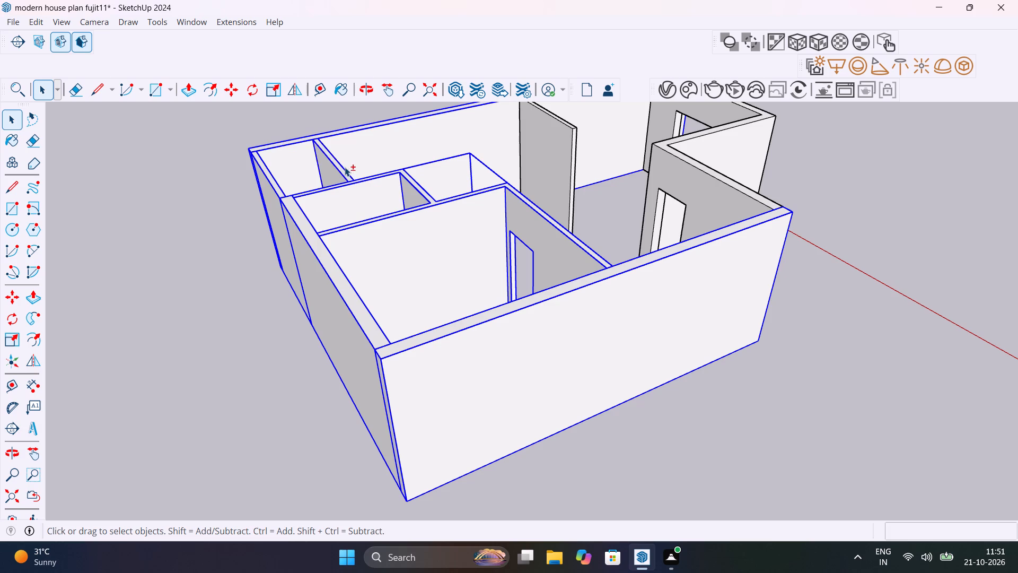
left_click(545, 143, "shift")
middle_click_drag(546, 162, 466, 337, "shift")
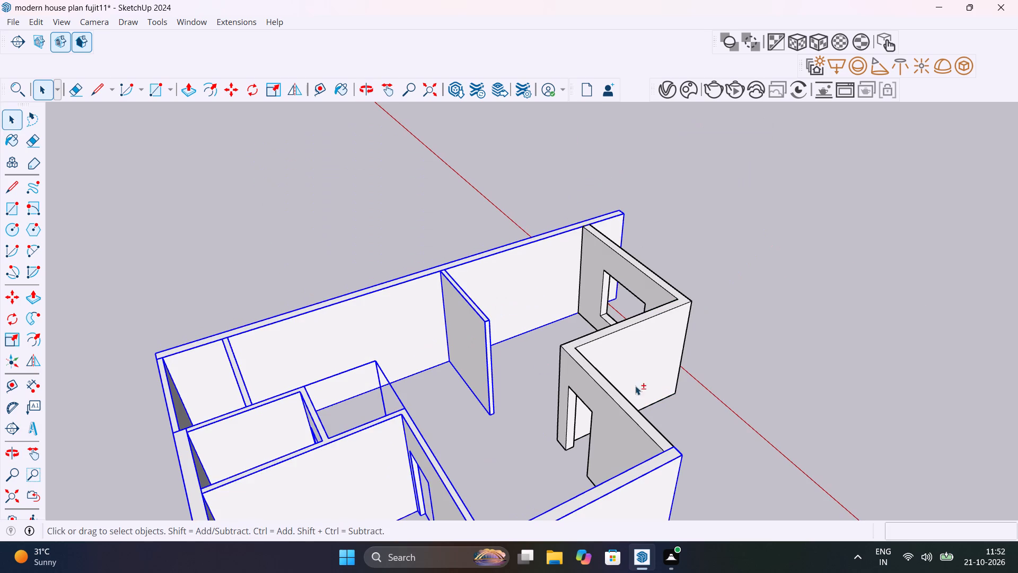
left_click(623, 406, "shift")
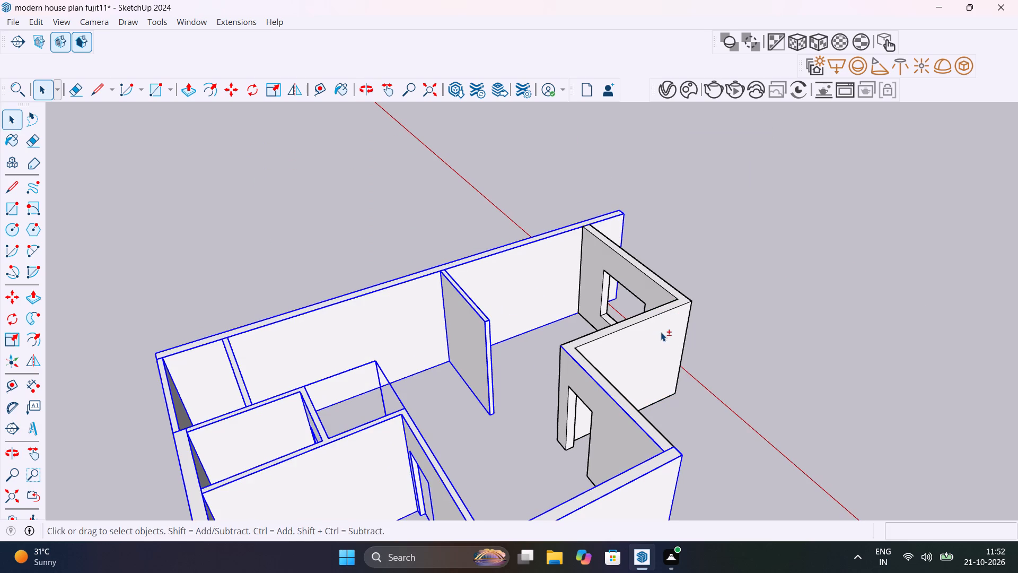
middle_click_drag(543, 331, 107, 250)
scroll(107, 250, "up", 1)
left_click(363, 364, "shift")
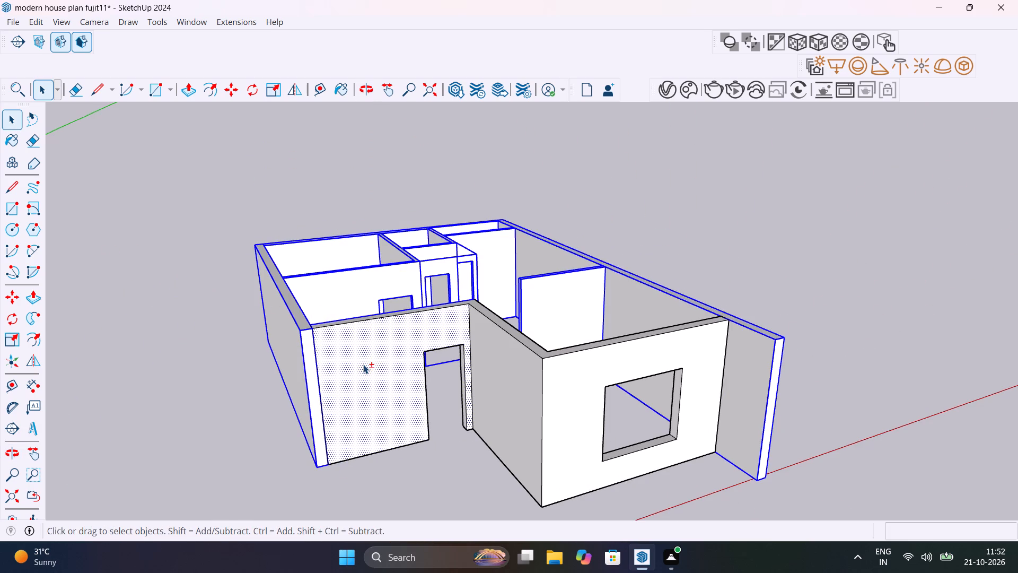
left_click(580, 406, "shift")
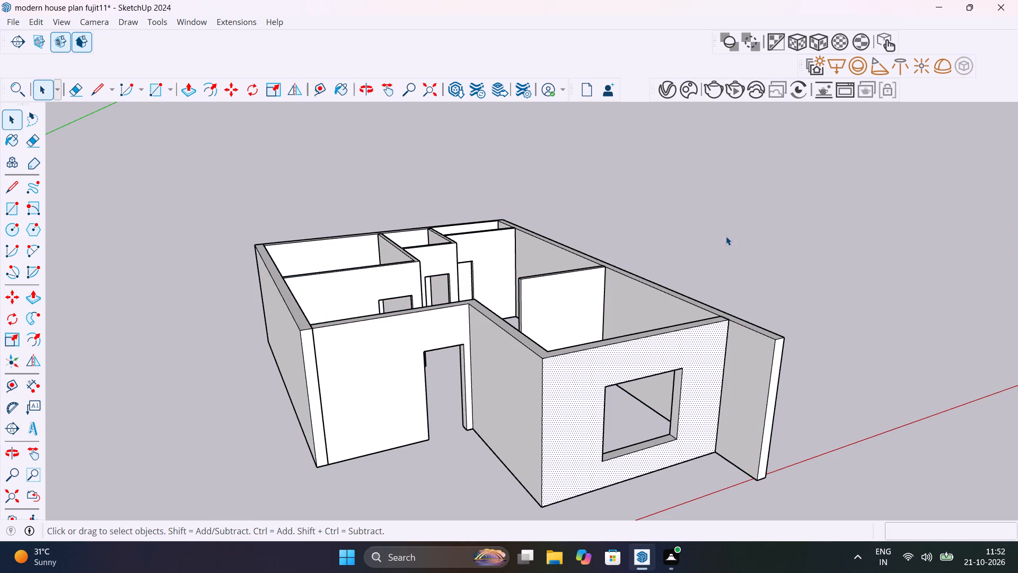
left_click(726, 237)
Group all connected geometry of the stepped front wall, including its door and window openings.
triple_click(585, 396)
left_click(585, 396)
right_click(585, 396)
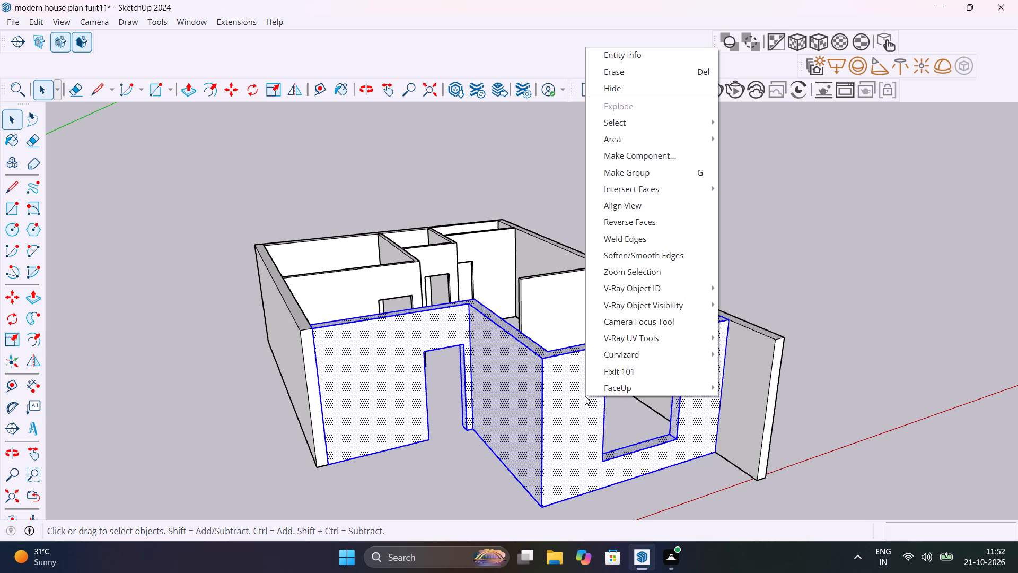
left_click(635, 172)
left_click(749, 214)
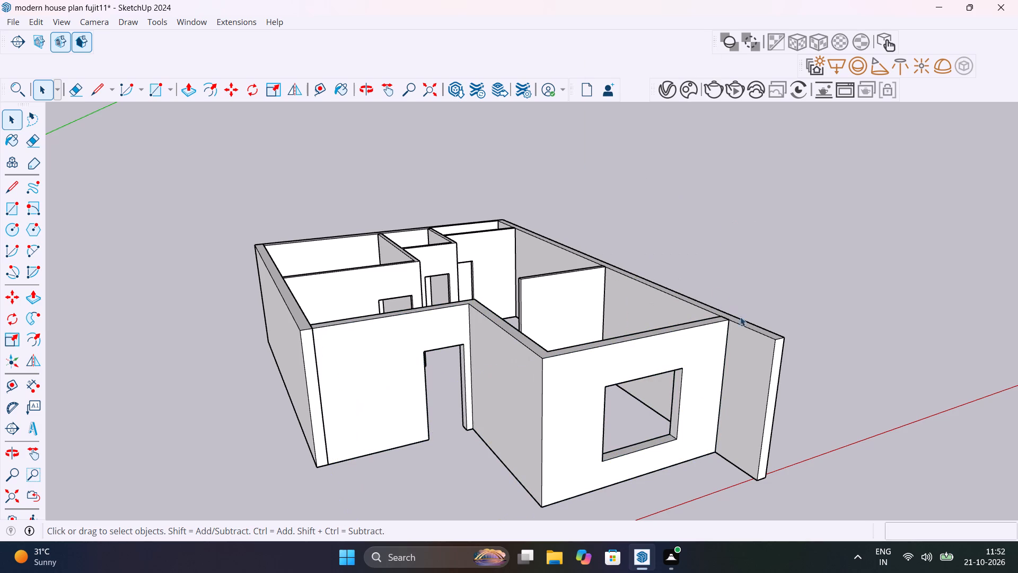
Select the side, front and rear walls plus all partitions of the house and combine them into one group.
left_click(744, 341)
left_click(707, 363, "shift")
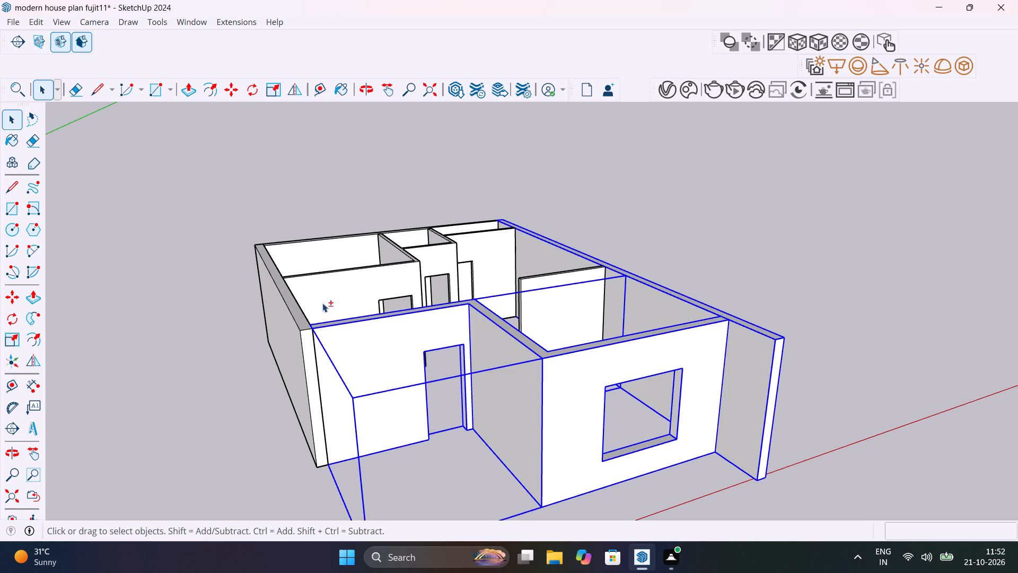
left_click(308, 336, "shift")
left_click(342, 279, "shift")
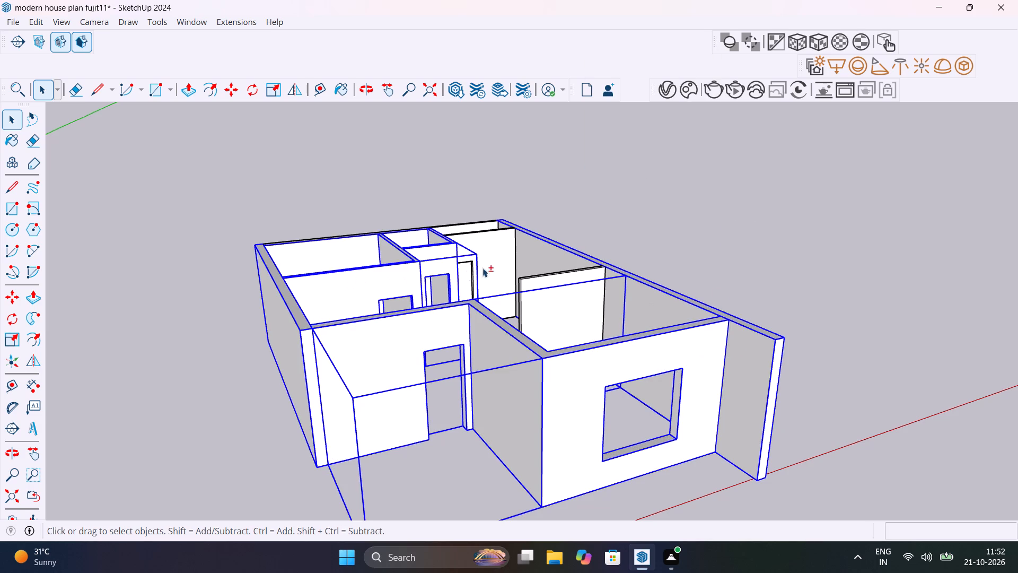
left_click(492, 251, "shift")
left_click(554, 301, "shift")
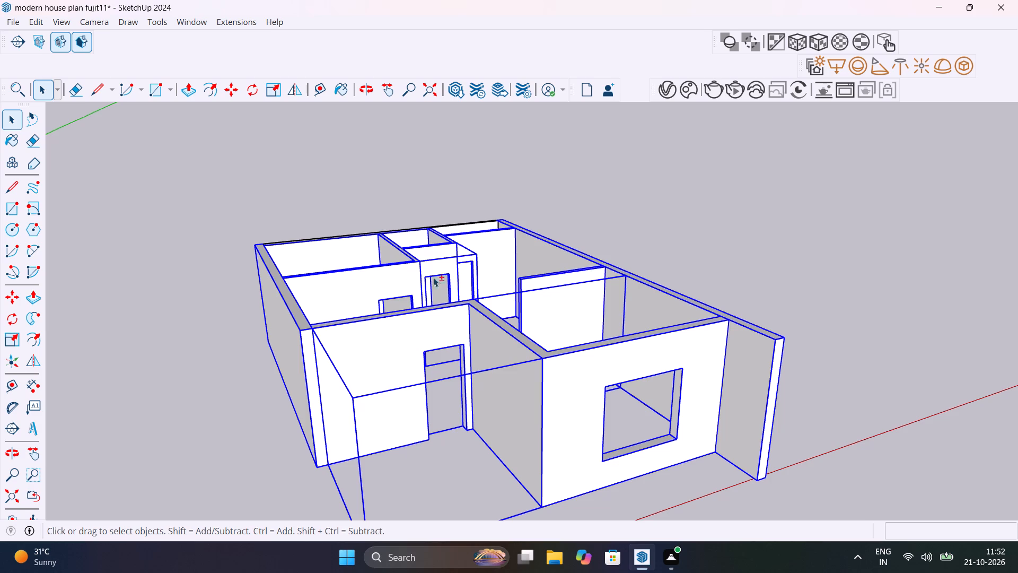
middle_click_drag(424, 320, 1017, 270)
scroll(481, 362, "up", 1)
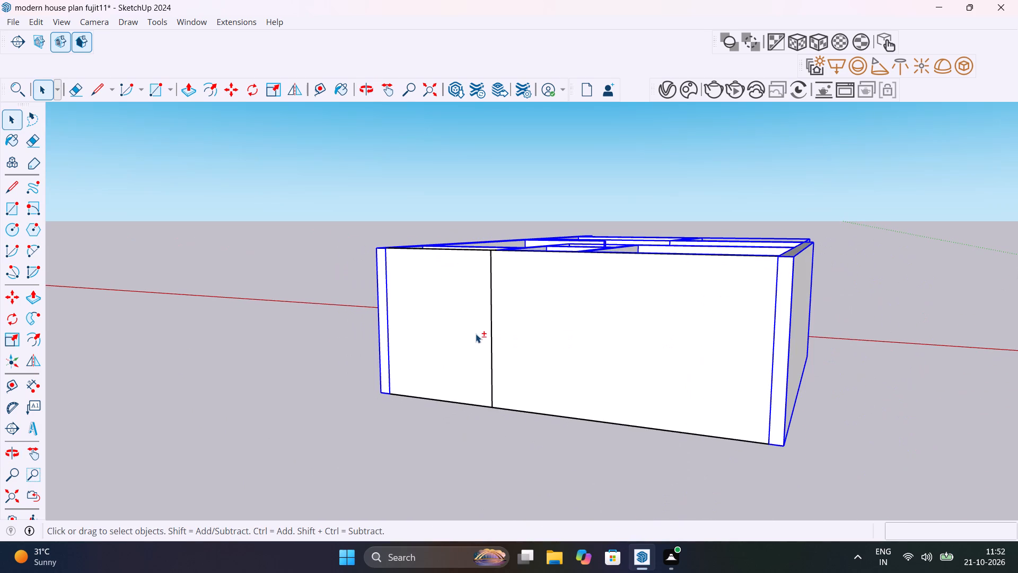
left_click(476, 334, "shift")
left_click(604, 345, "shift")
scroll(604, 345, "down", 12, "shift")
middle_click_drag(646, 333, 101, 414)
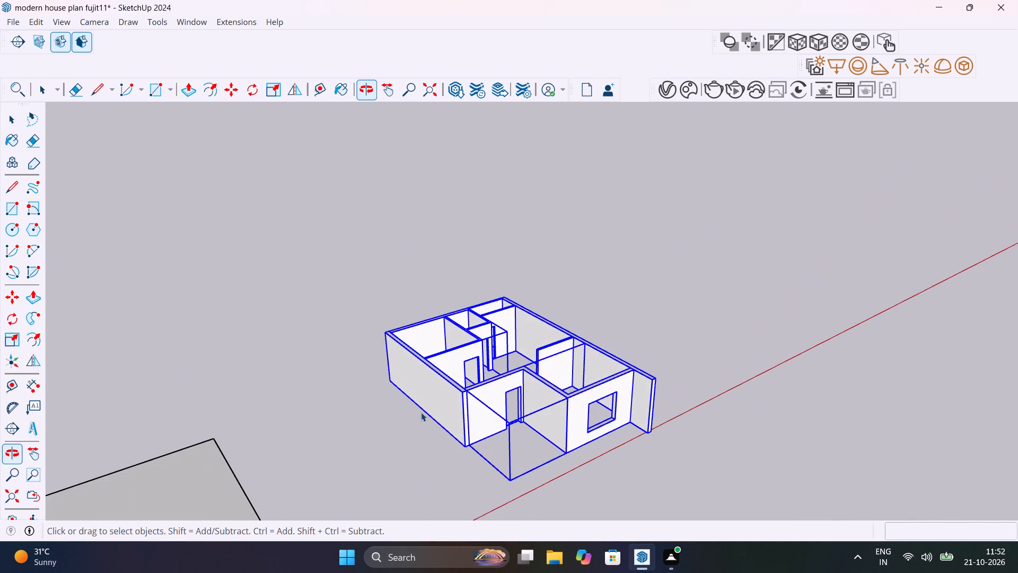
right_click(452, 403)
left_click(548, 194)
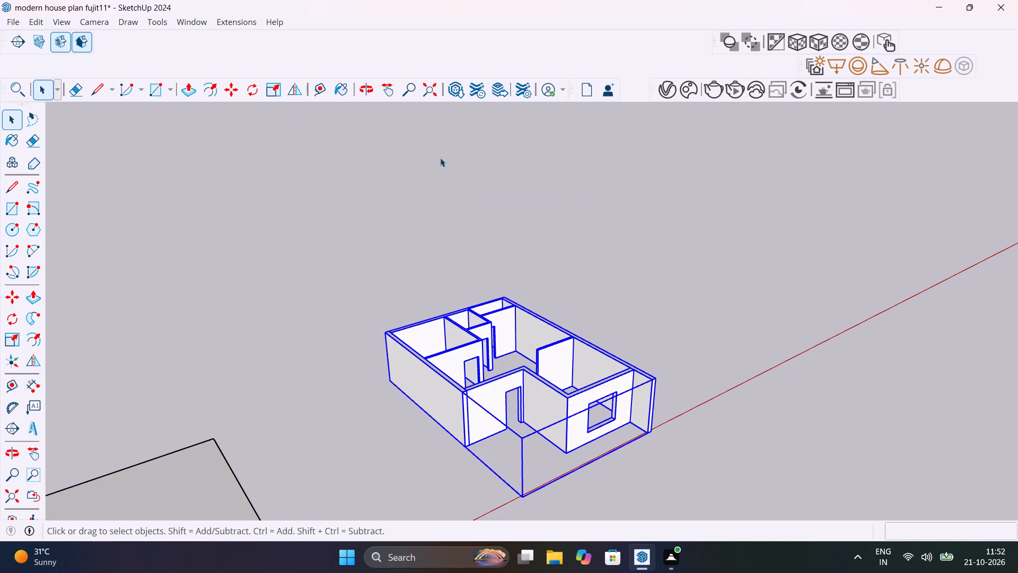
Unhide the floor slab under the combined wall group and clear the selection.
left_click(31, 20)
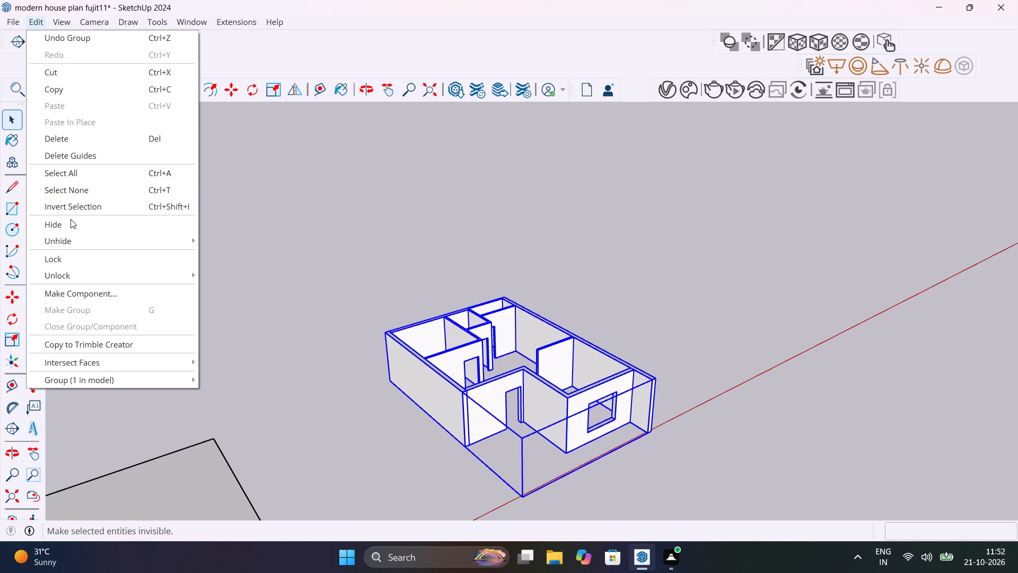
left_click(232, 277)
left_click(317, 303)
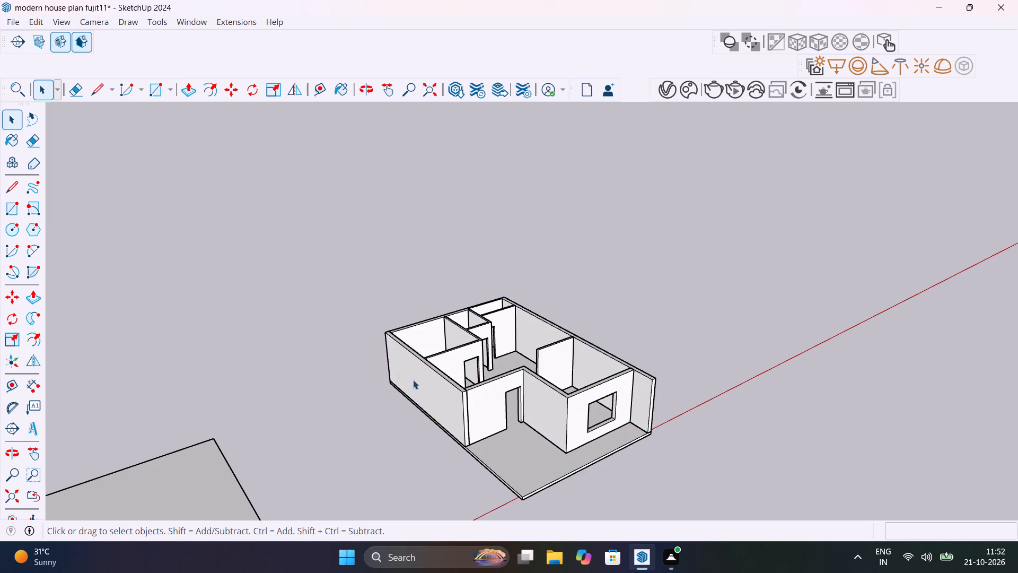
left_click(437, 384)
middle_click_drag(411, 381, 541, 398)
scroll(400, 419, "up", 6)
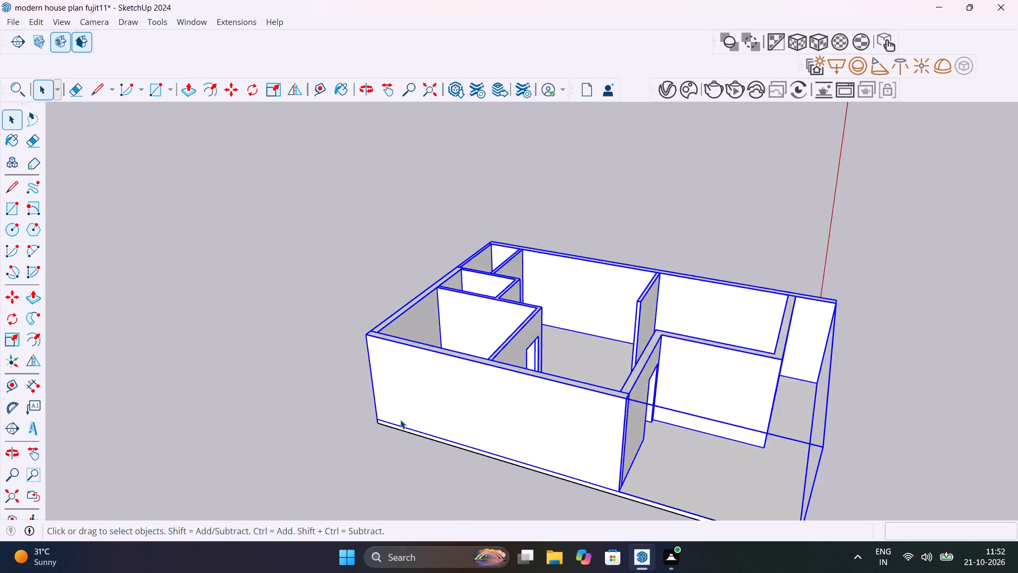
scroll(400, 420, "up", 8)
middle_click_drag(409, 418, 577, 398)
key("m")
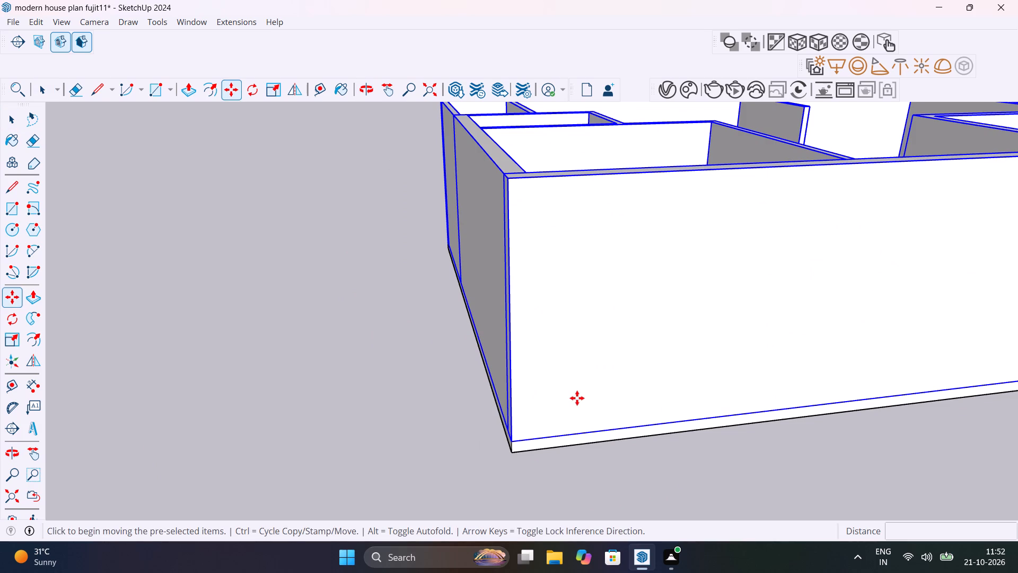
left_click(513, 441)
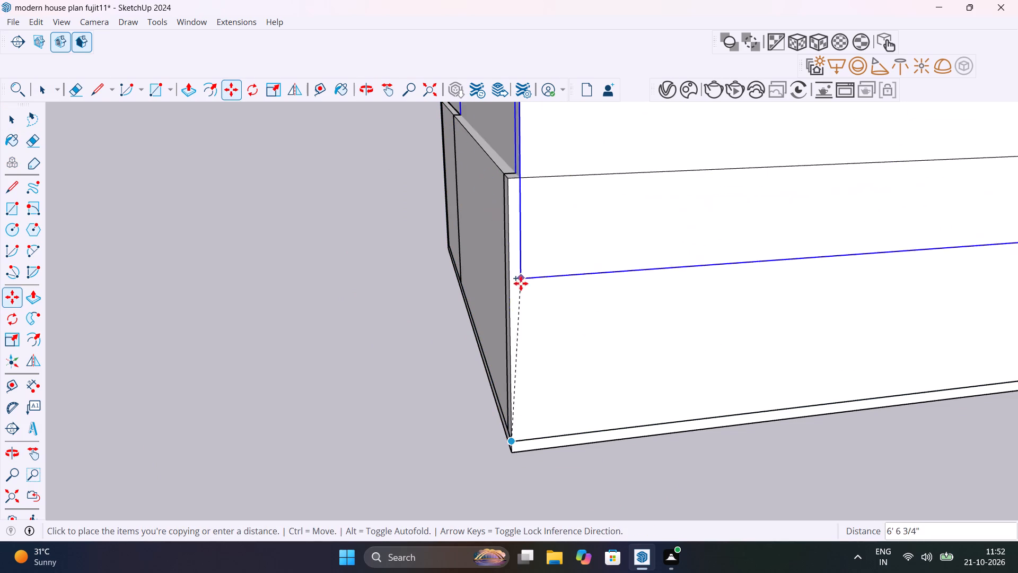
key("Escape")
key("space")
Copy the floor slab 10' 6" straight up so it rests on top of the walls as the upper floor.
left_click(537, 450)
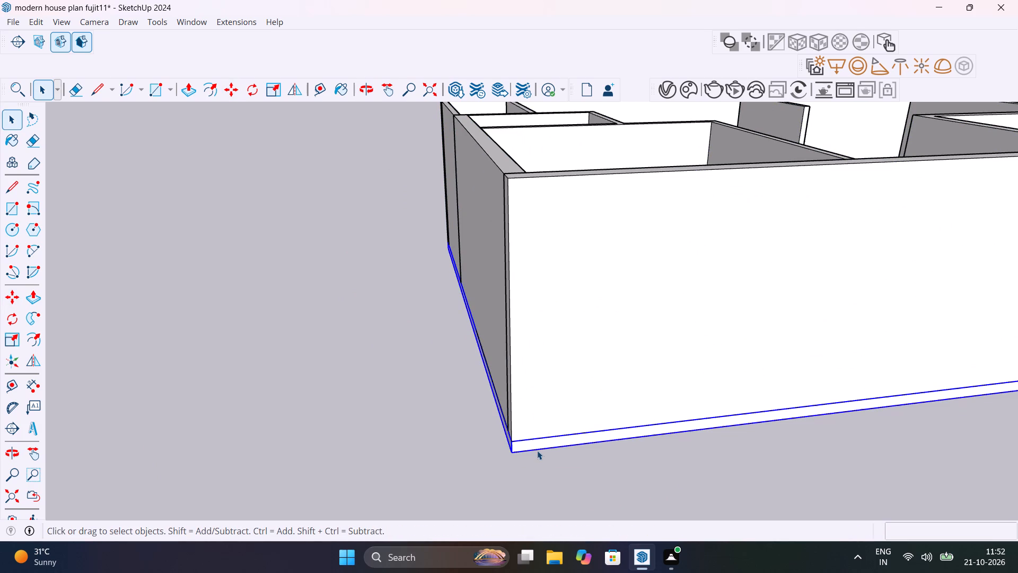
key("m")
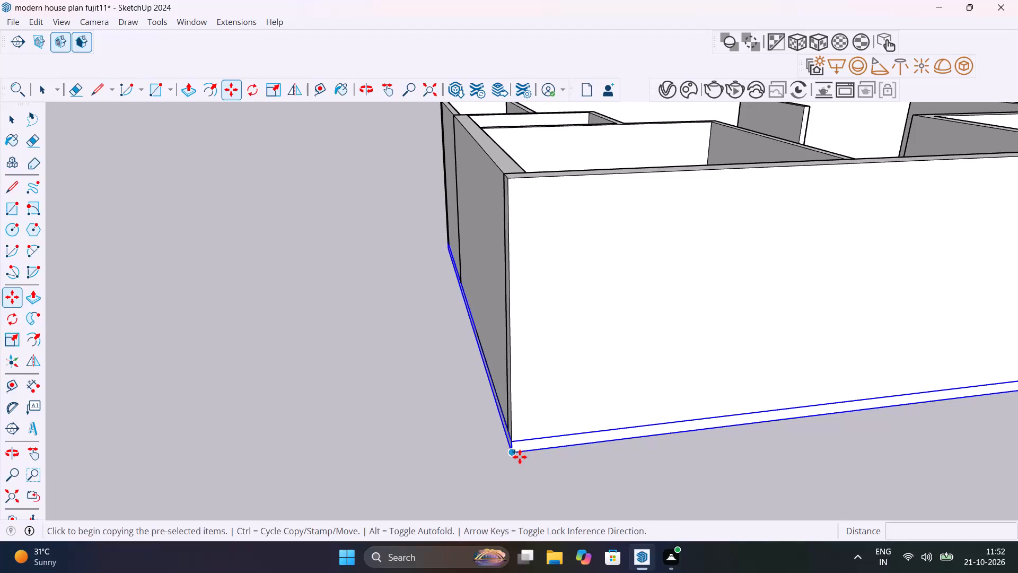
left_click(516, 457)
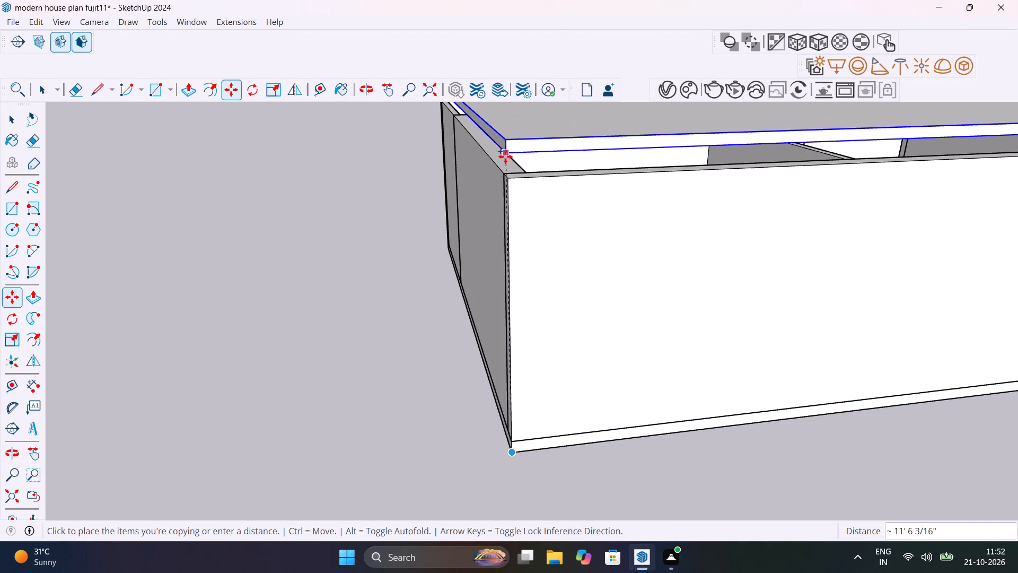
left_click(505, 181)
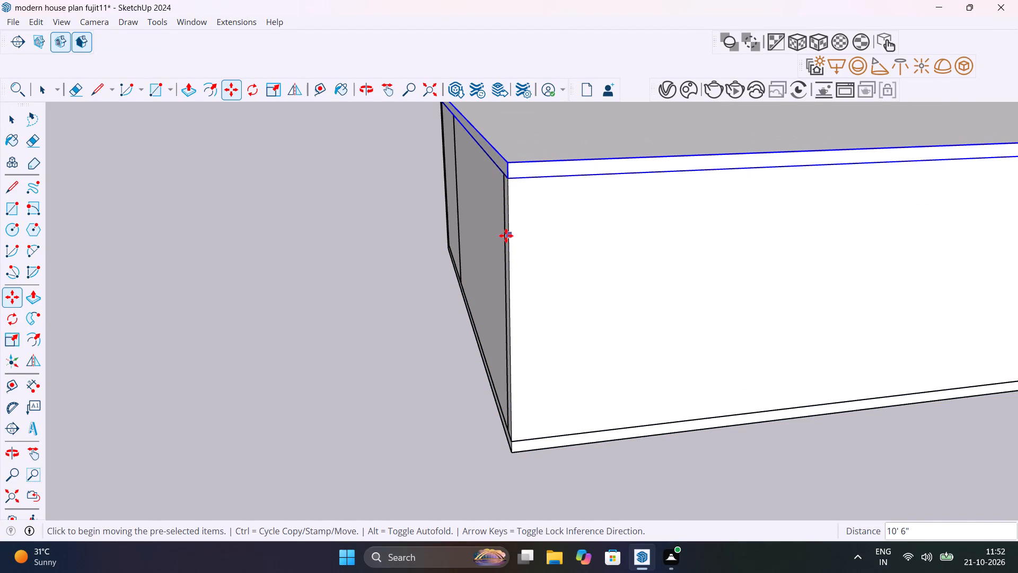
scroll(506, 236, "down", 16)
scroll(548, 313, "up", 5)
key("space")
Copy the combined wall group 10' 6" upward onto the upper slab, aligning its bottom corner with the slab's top corner.
scroll(523, 272, "up", 7)
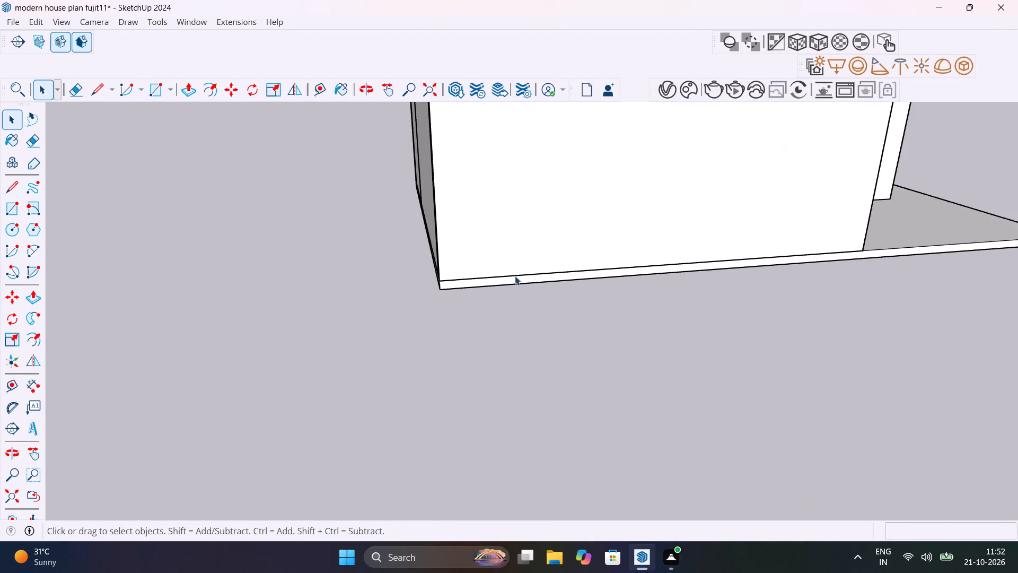
scroll(515, 276, "up", 4)
left_click(514, 281)
left_click(476, 253)
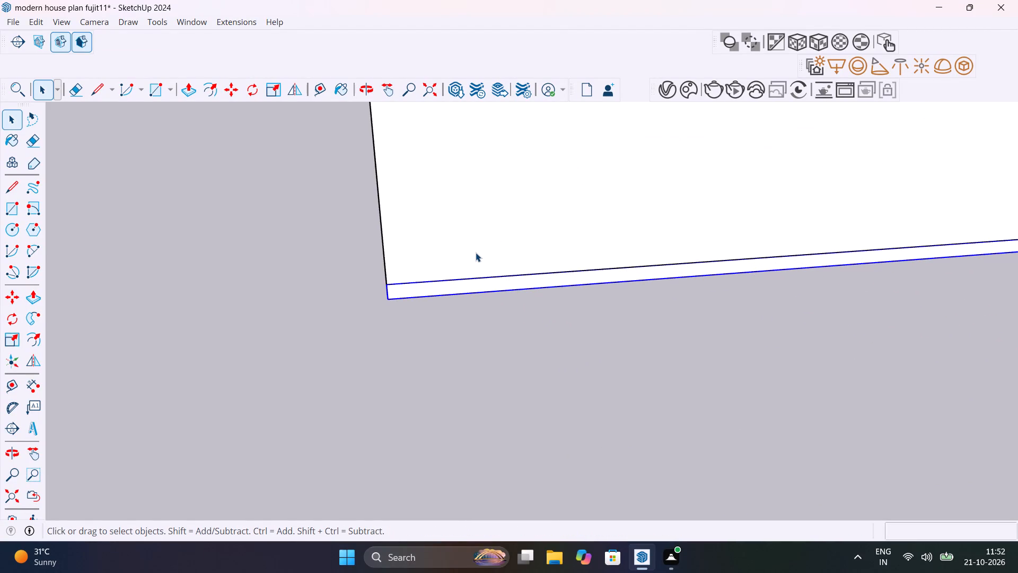
key("m")
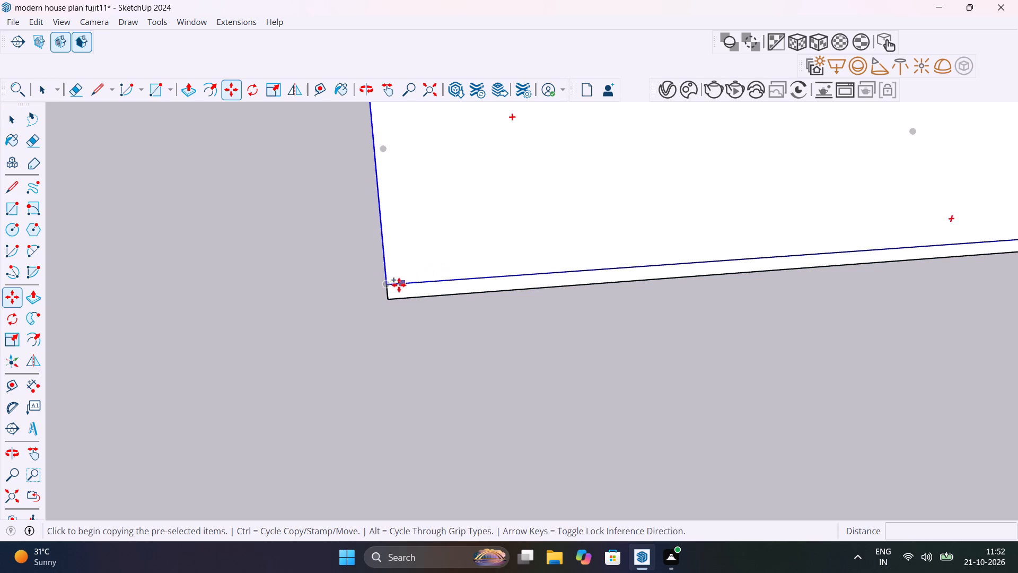
left_click(390, 284)
scroll(445, 147, "down", 20)
scroll(445, 147, "down", 3)
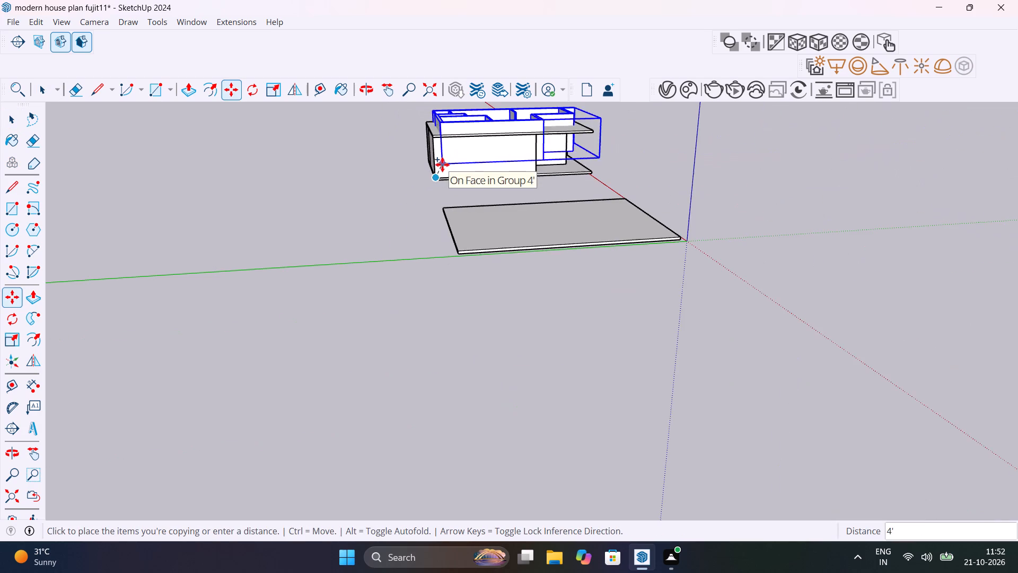
scroll(447, 164, "down", 1)
middle_click_drag(447, 163, 453, 310, "shift")
scroll(450, 275, "up", 10)
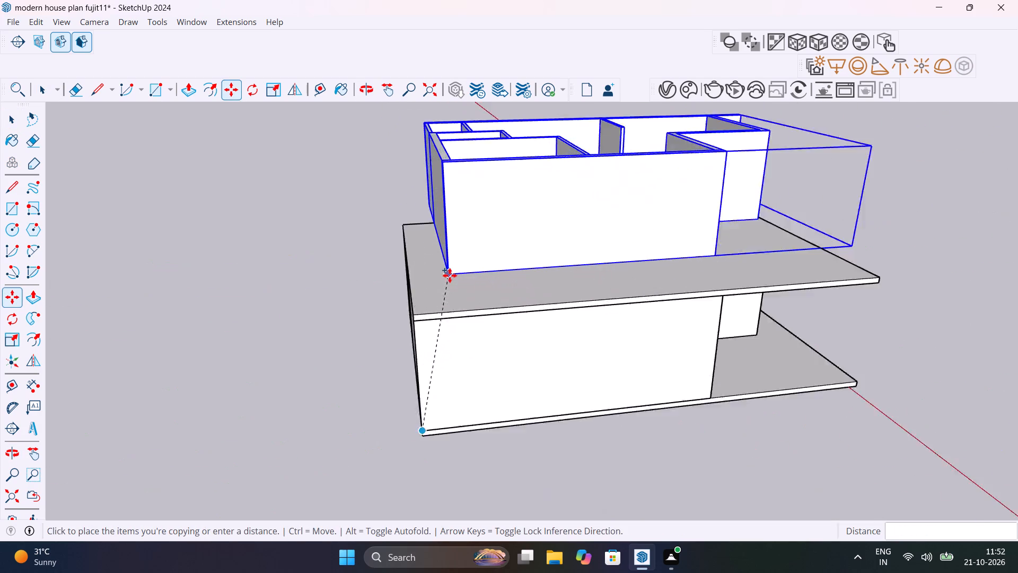
scroll(450, 275, "up", 8)
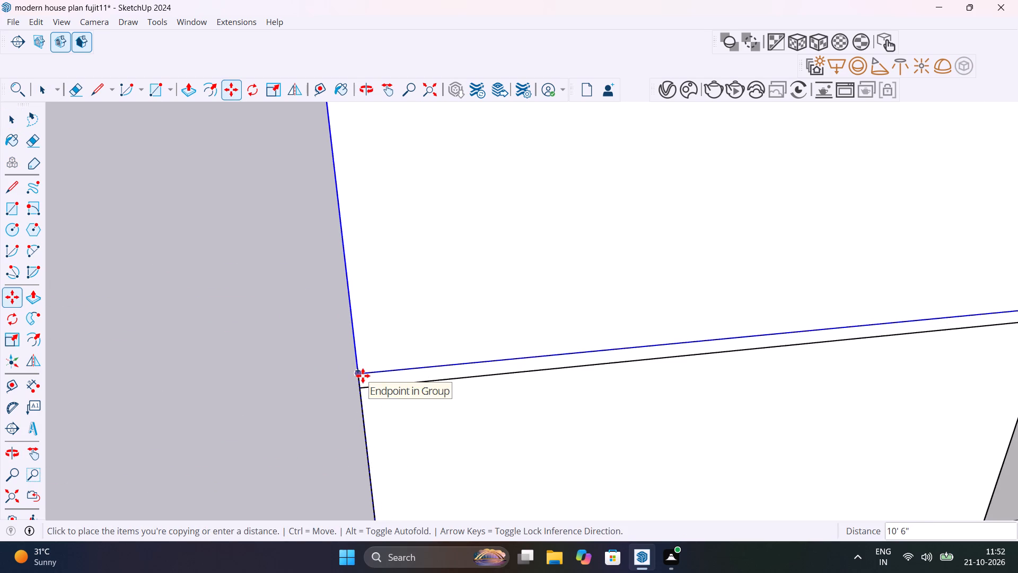
left_click(363, 376)
scroll(432, 293, "down", 18)
key("space")
left_click(760, 261)
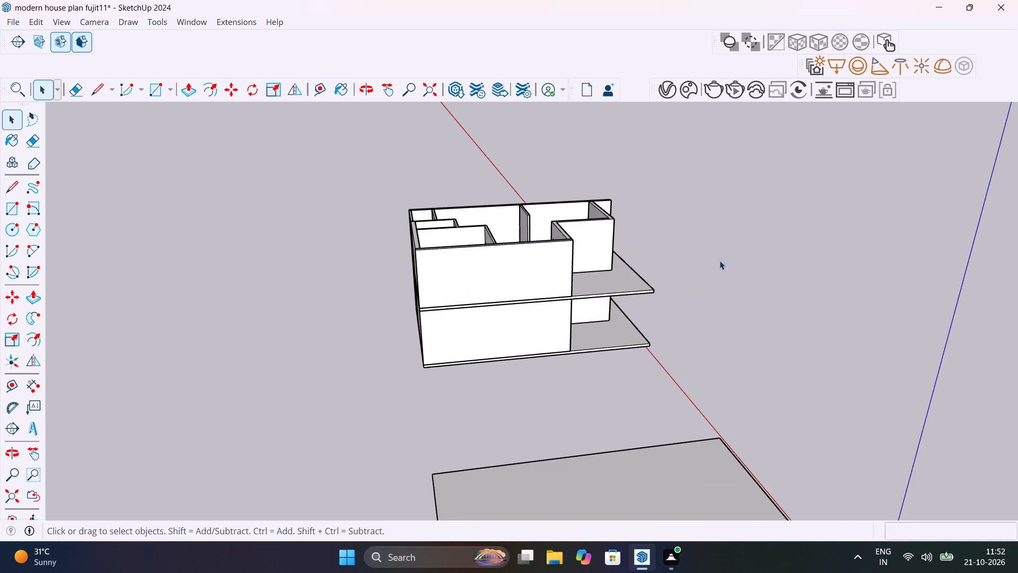
Open the upper storey's combined wall group for editing and select its stepped front wall.
middle_click_drag(722, 258, 324, 284)
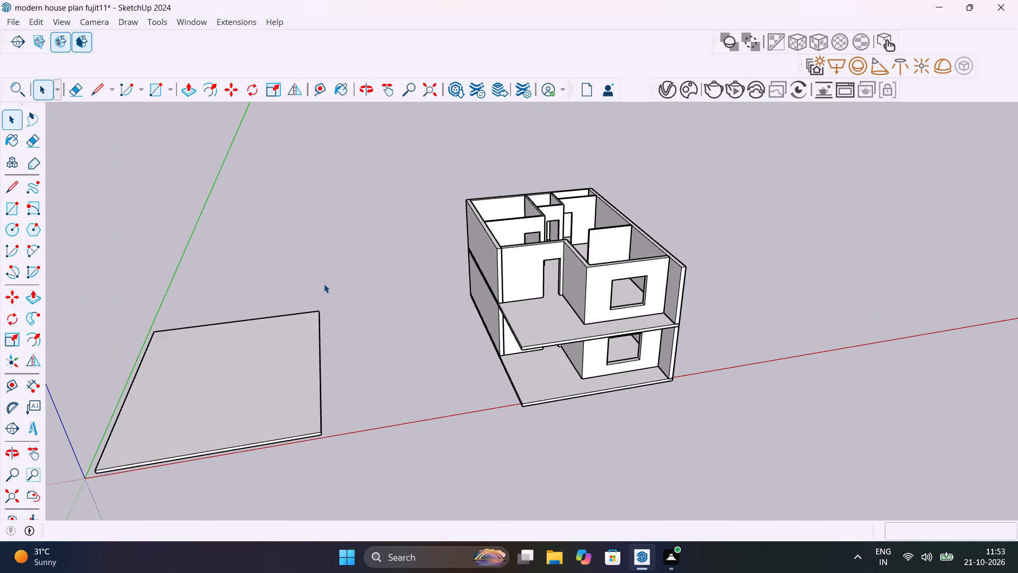
scroll(513, 300, "up", 5)
scroll(637, 302, "up", 1)
middle_click_drag(637, 301, 414, 210)
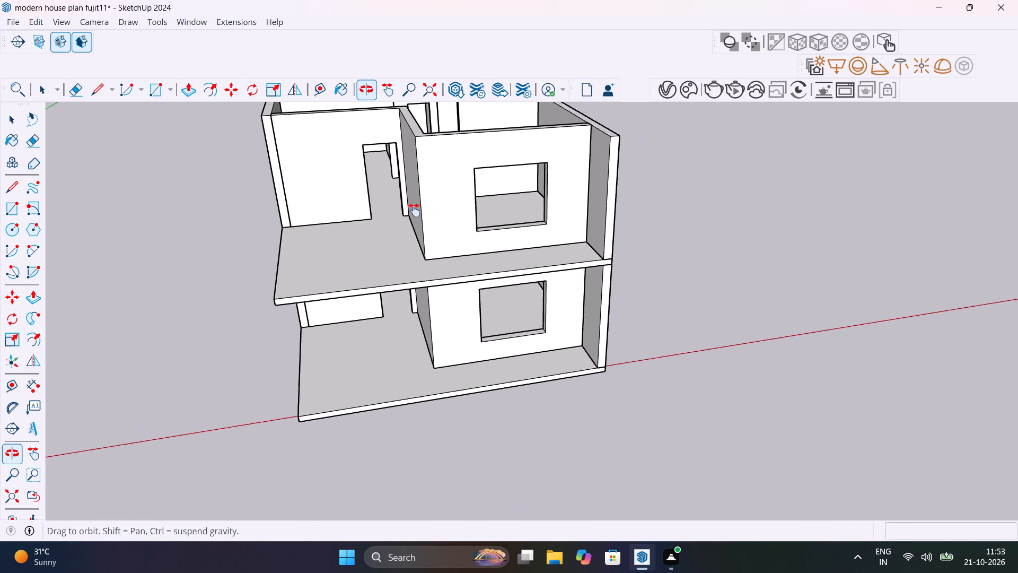
middle_click_drag(414, 210, 330, 337)
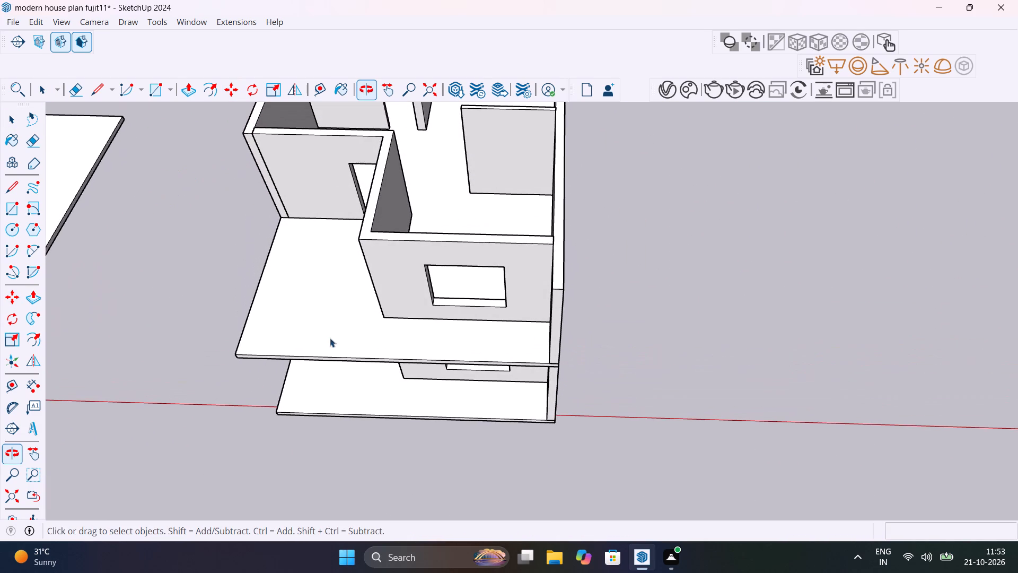
scroll(453, 268, "up", 8)
middle_click_drag(481, 267, 493, 205)
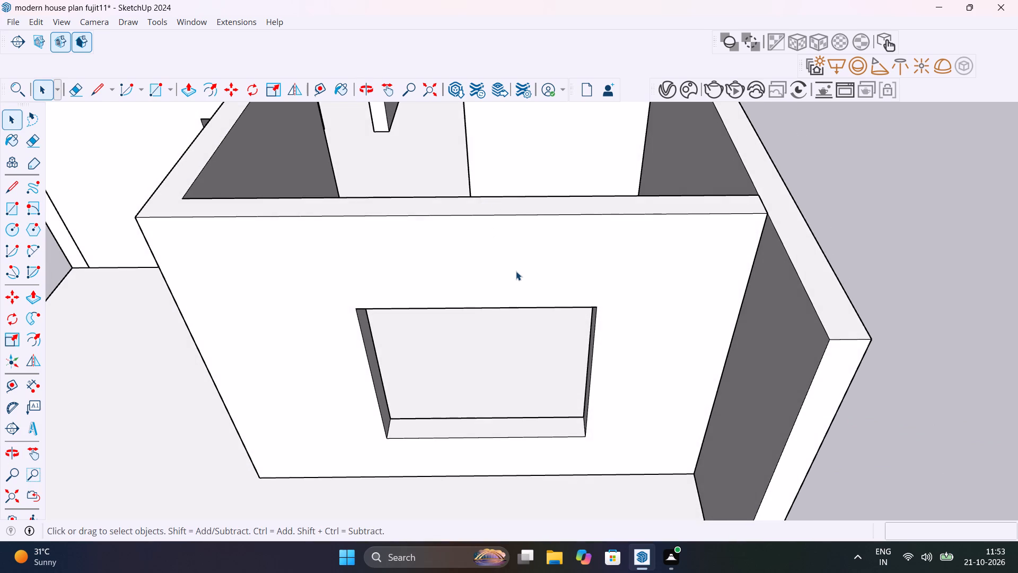
triple_click(516, 271)
left_click(516, 271)
left_click(539, 280)
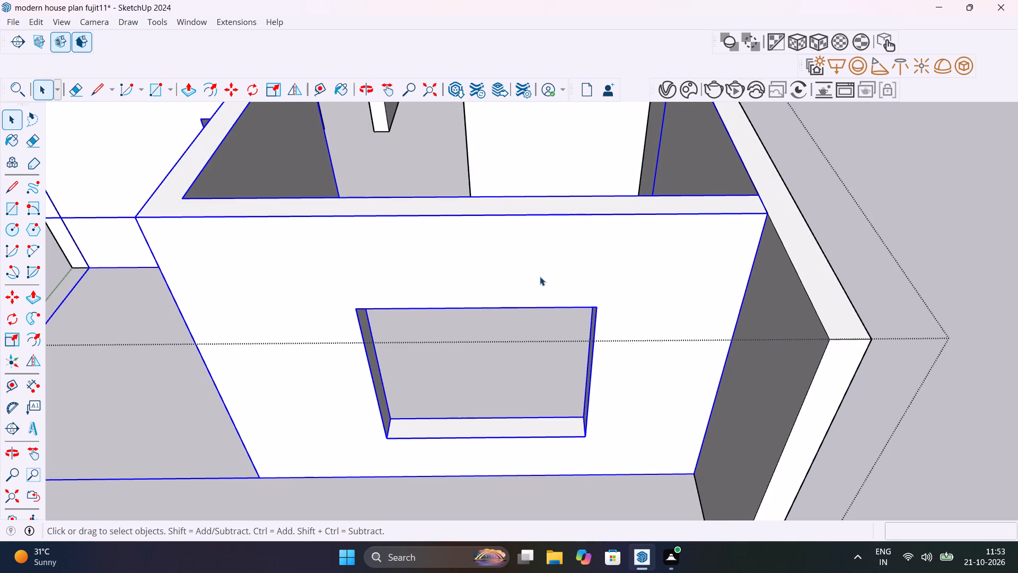
Open the stepped front wall group and push the window's door-side jamb about 1' 1 7/8" outward to widen the opening.
middle_click_drag(540, 276, 547, 157)
middle_click_drag(464, 305, 359, 224, "shift")
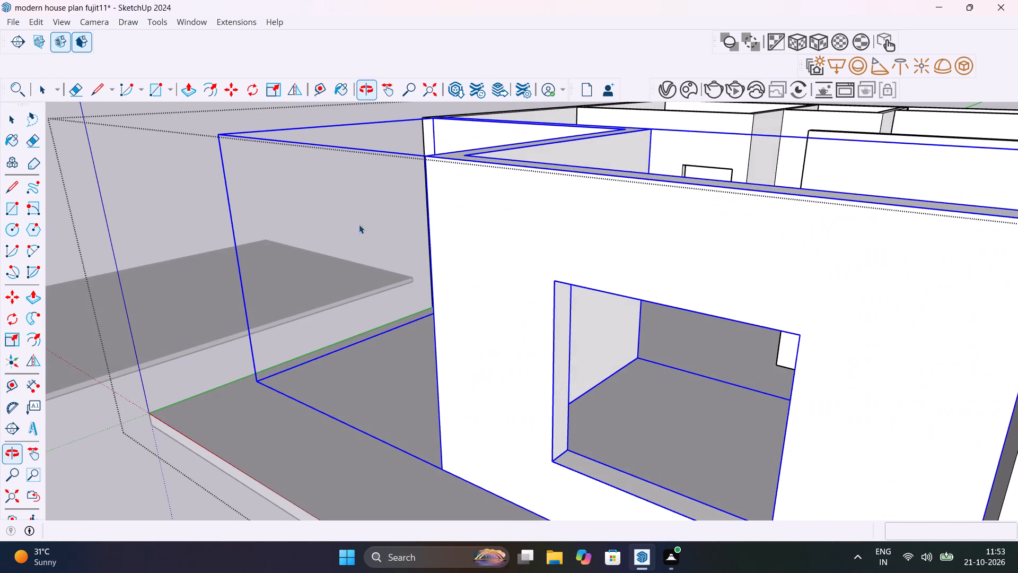
scroll(576, 390, "up", 3)
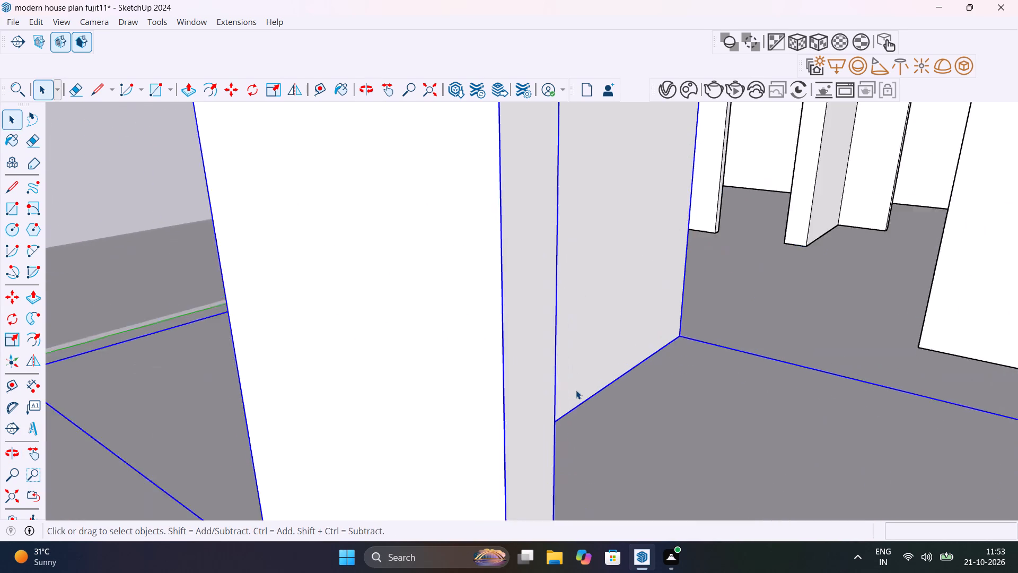
scroll(576, 390, "up", 6)
left_click(499, 408)
double_click(496, 406)
left_click(483, 407)
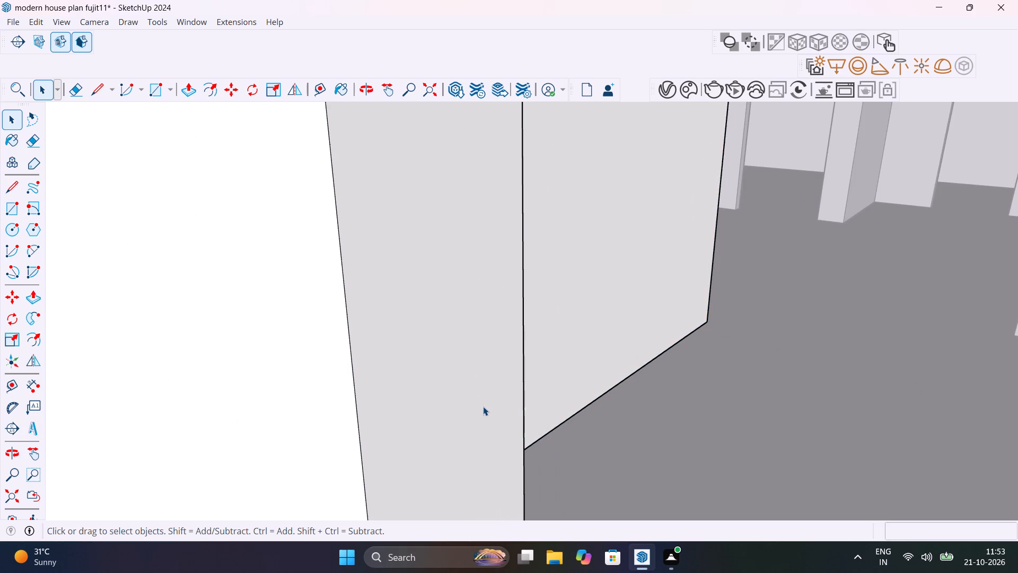
scroll(483, 406, "down", 18)
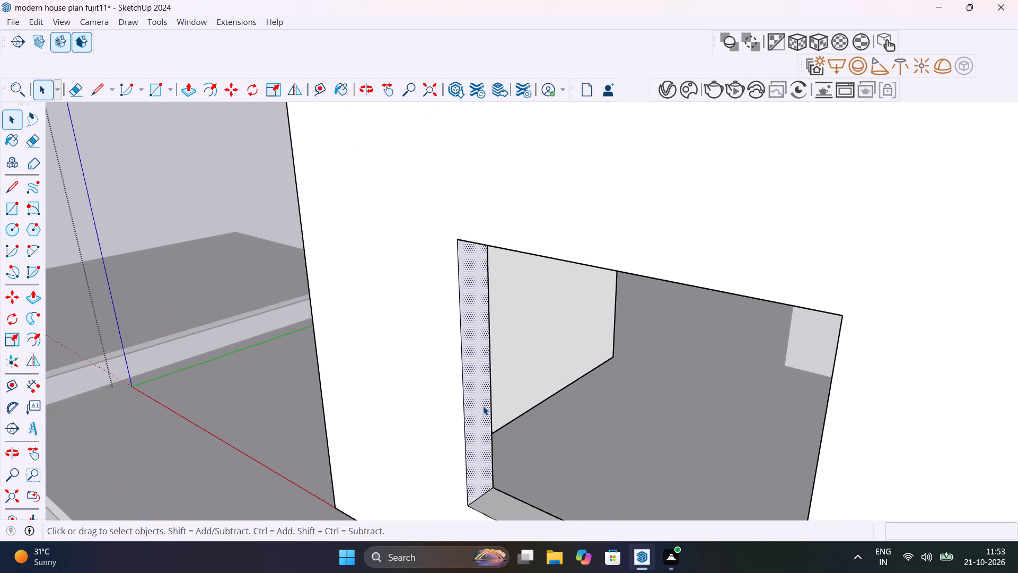
key("p")
left_click(483, 406)
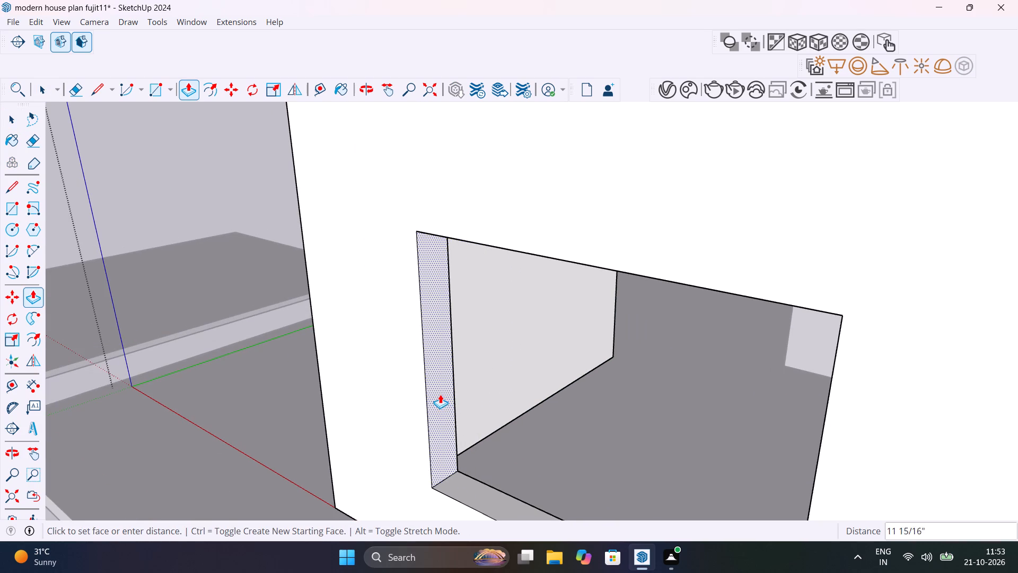
left_click(437, 394)
middle_click_drag(631, 433, 816, 398)
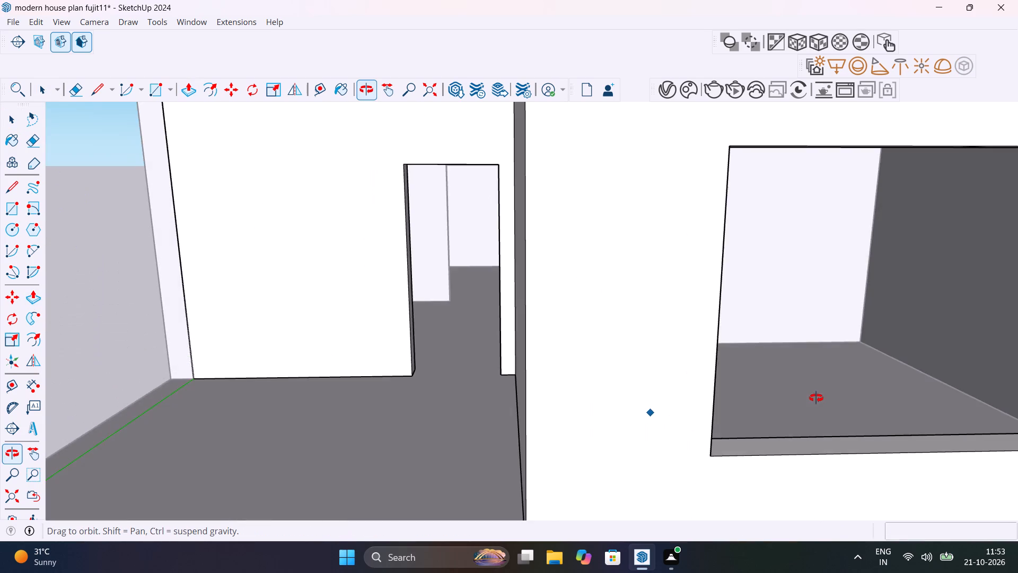
middle_click_drag(816, 398, 602, 397)
scroll(602, 397, "down", 18)
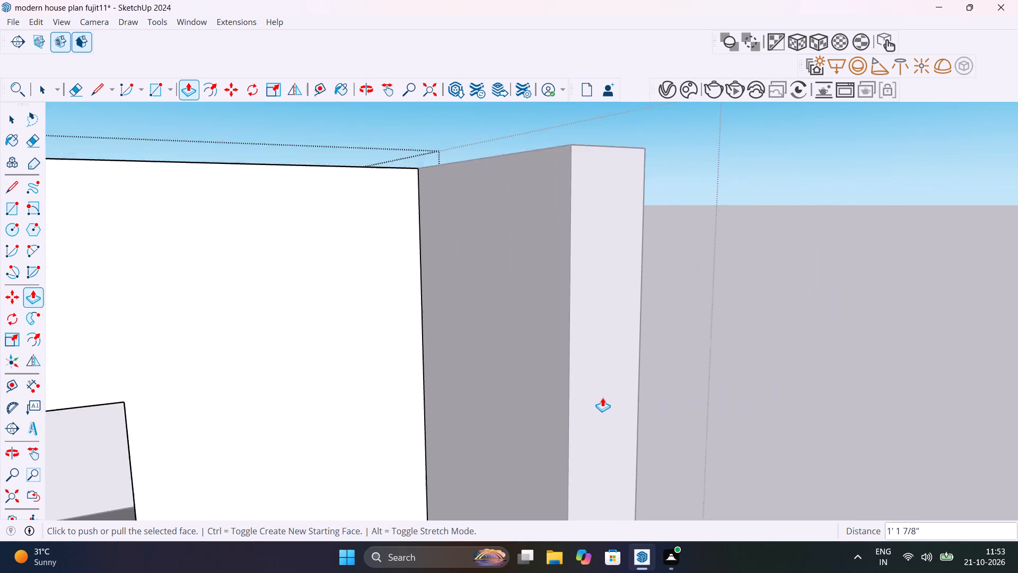
scroll(602, 397, "down", 15)
scroll(464, 450, "up", 12)
scroll(497, 452, "down", 7)
key("space")
Push the sill face of the upper storey's front window down 1' 6".
scroll(507, 456, "down", 6)
middle_click_drag(487, 442, 453, 370)
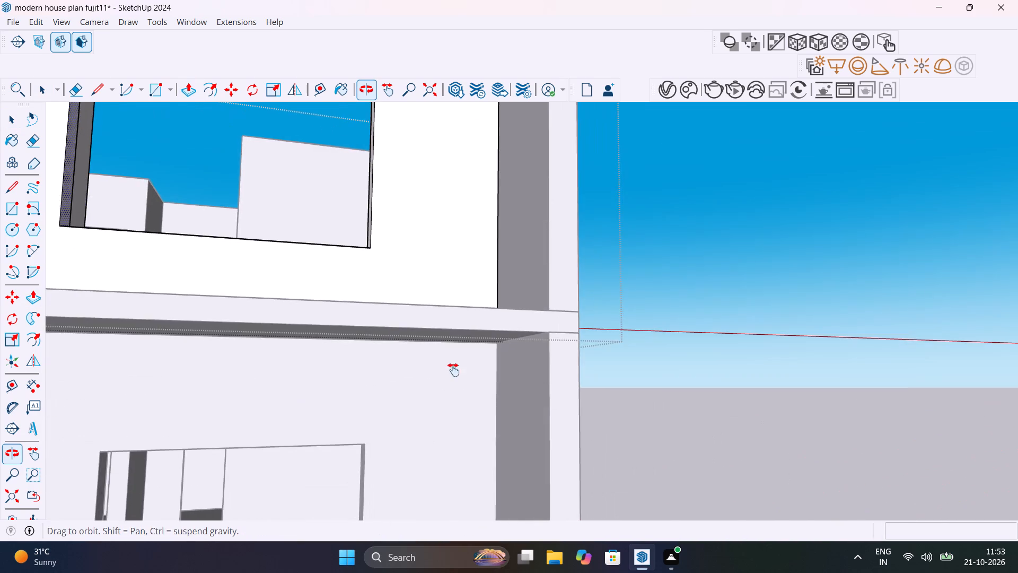
middle_click_drag(453, 370, 601, 572)
middle_click_drag(485, 383, 516, 302, "shift")
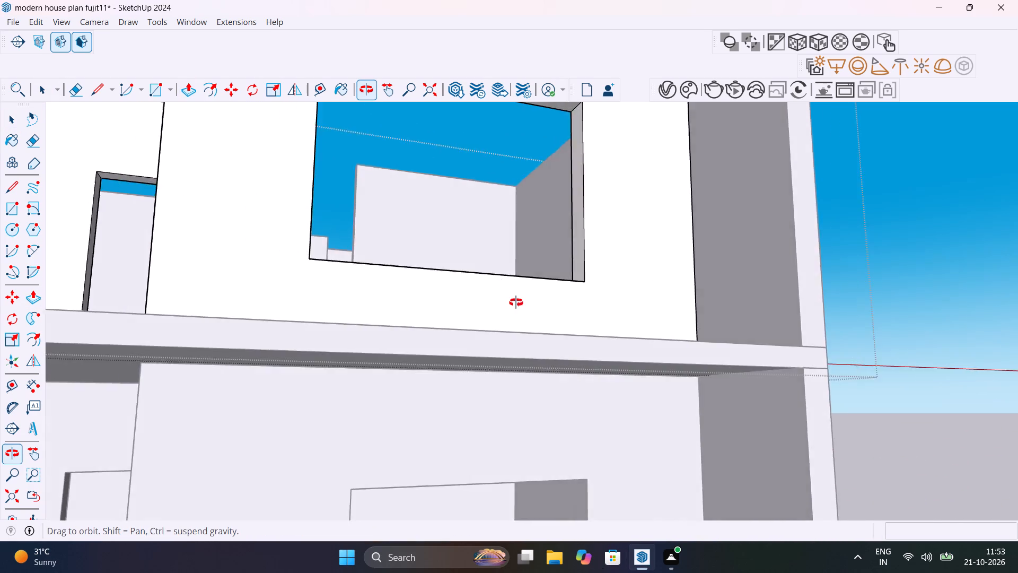
middle_click_drag(516, 302, 508, 170, "shift")
scroll(510, 286, "up", 6)
left_click(510, 287)
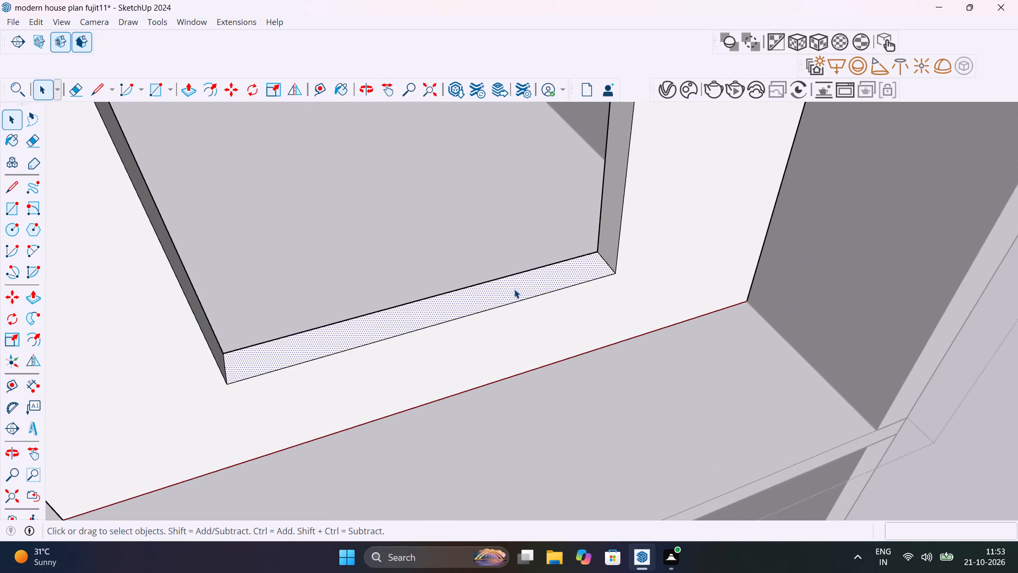
key("p")
left_click(514, 289)
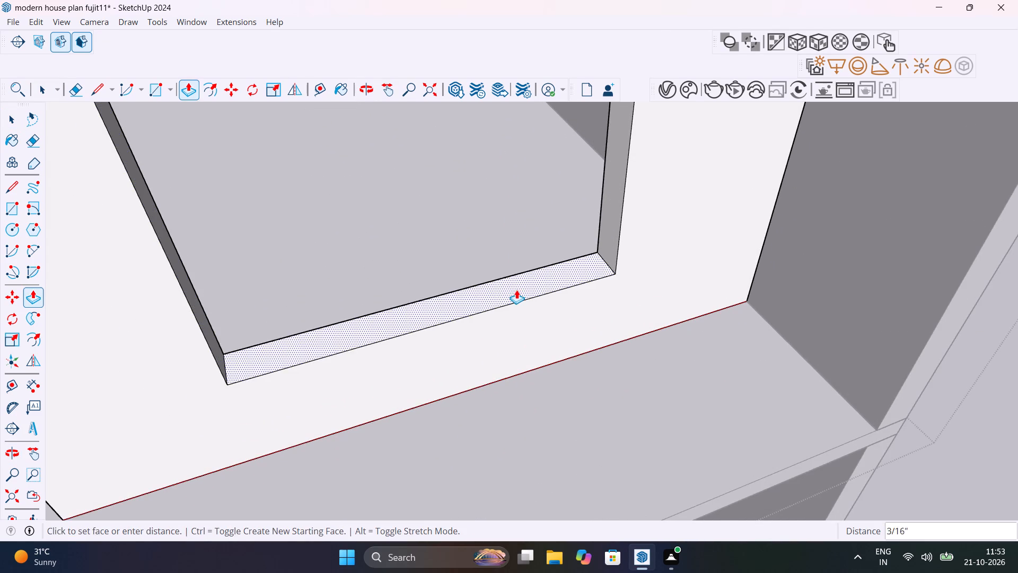
type("1'")
key("Return")
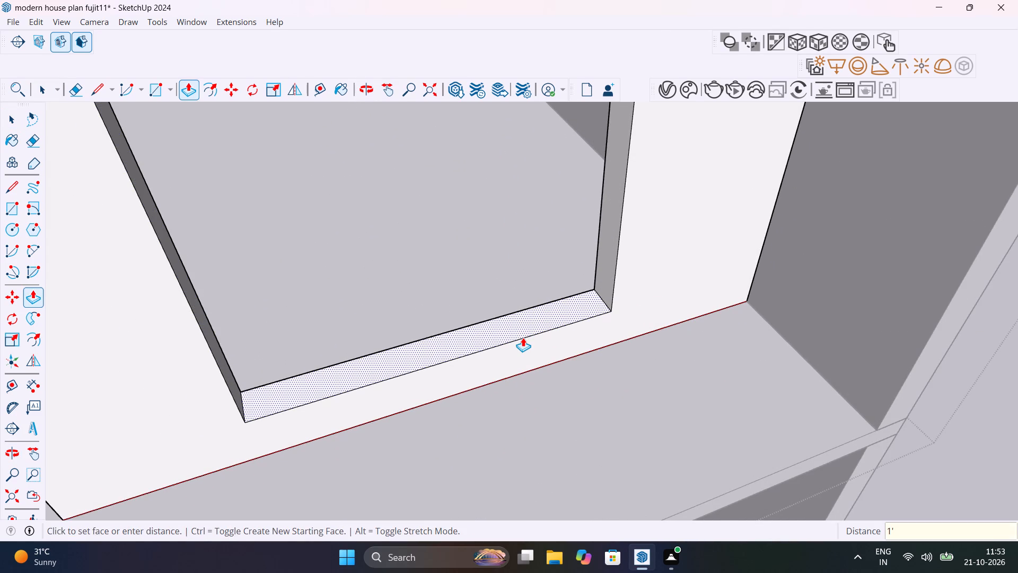
type("1'96")
key("BackSpace")
key("BackSpace")
type("6\"")
key("Return")
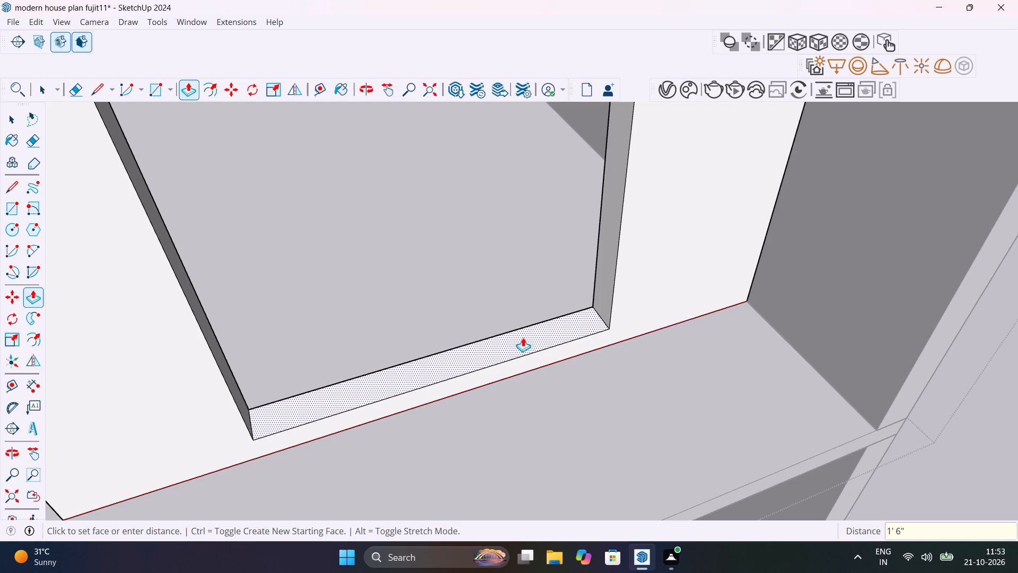
key("space")
scroll(477, 328, "down", 7)
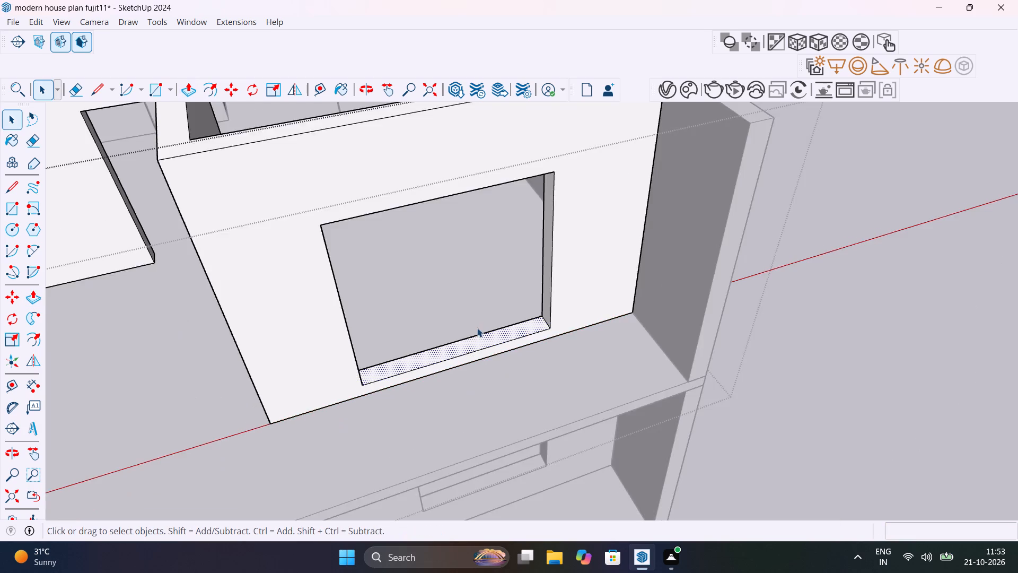
Measure the height from the front wall's bottom edge to the sill corner of the upper storey's window.
scroll(477, 328, "down", 2)
left_click(796, 218)
middle_click_drag(468, 317, 400, 212)
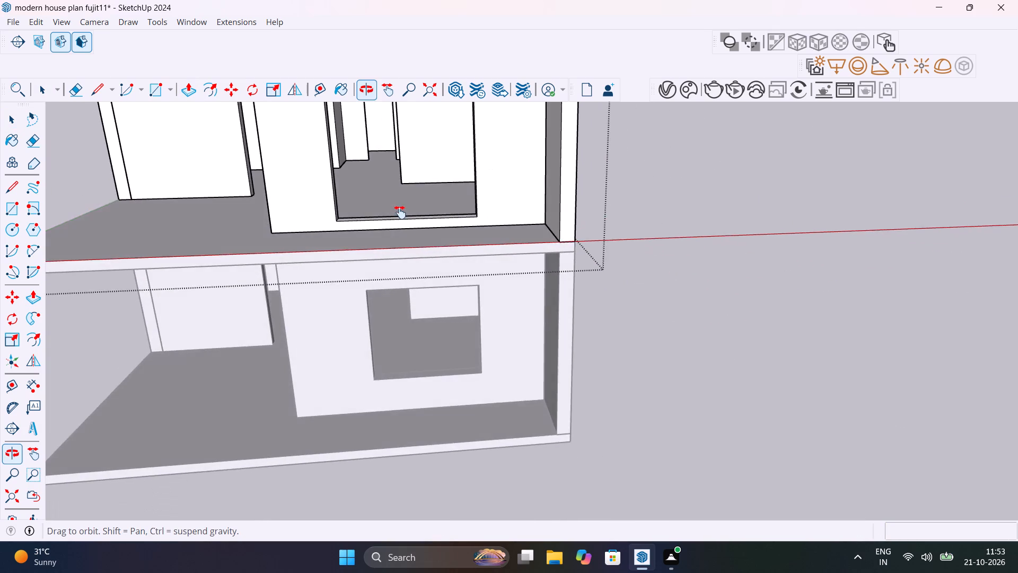
middle_click_drag(400, 212, 457, 343)
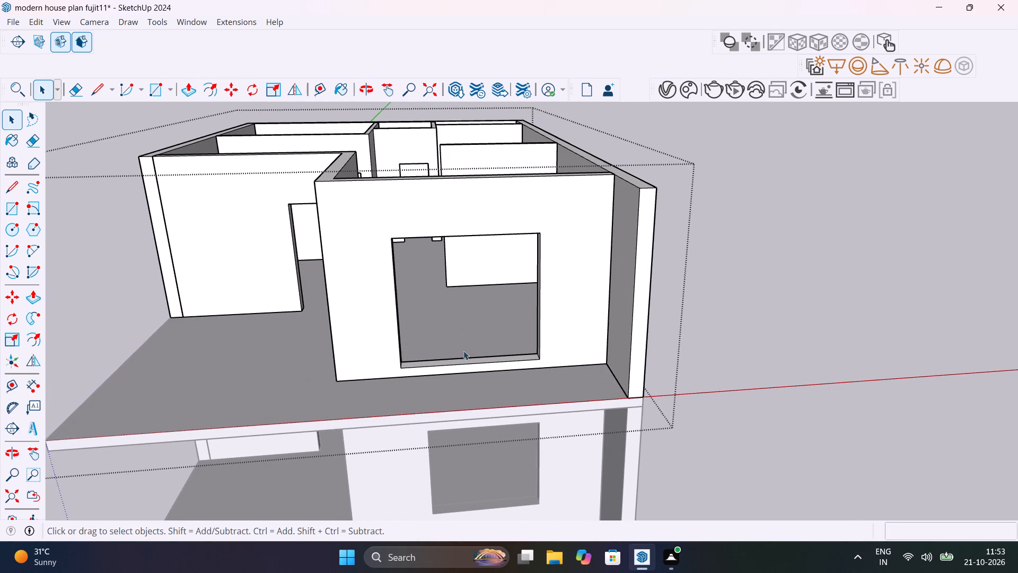
scroll(402, 379, "up", 15)
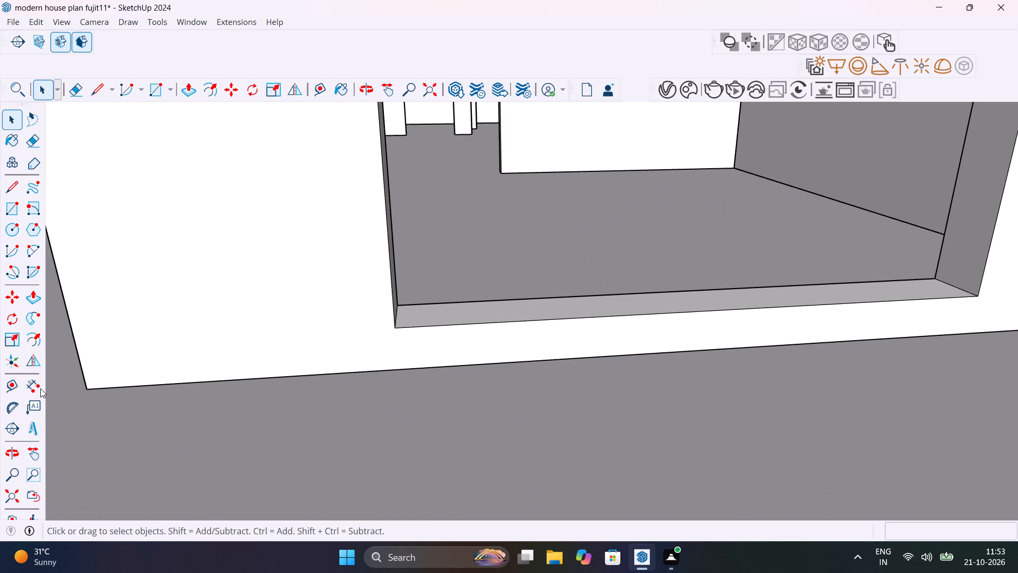
left_click(37, 388)
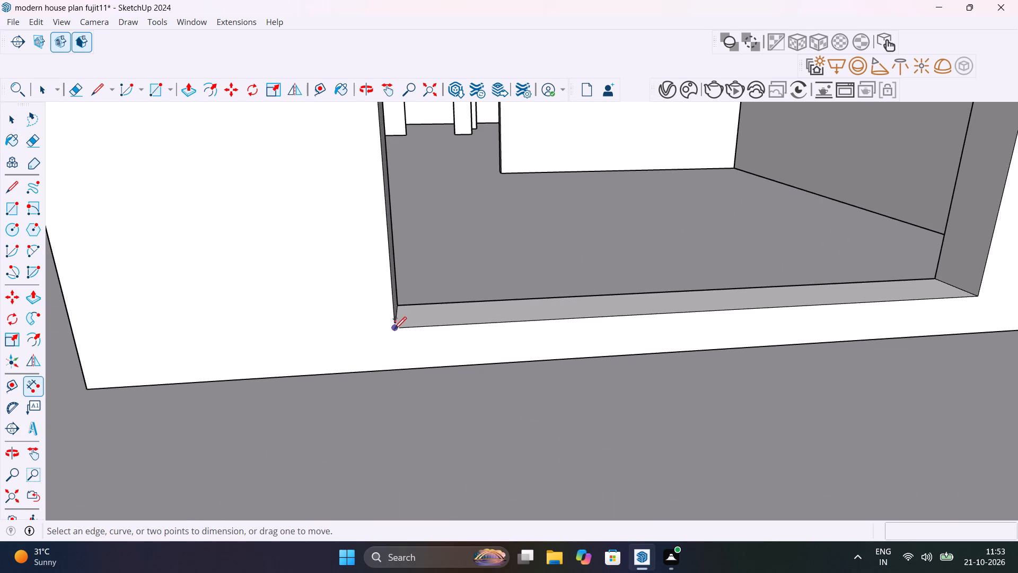
left_click(394, 328)
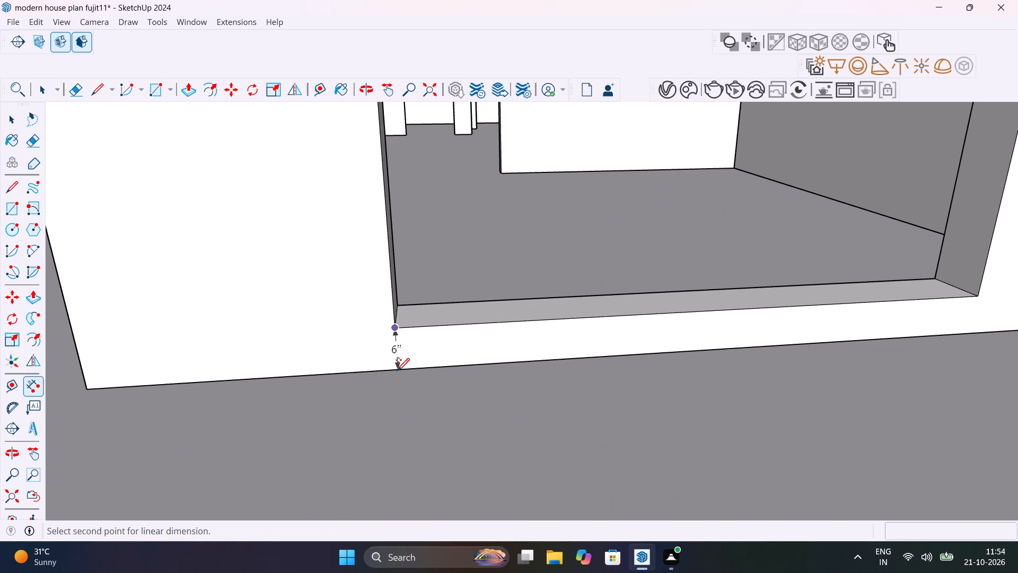
key("Escape")
key("space")
scroll(420, 353, "down", 14)
scroll(459, 352, "down", 1, "shift")
middle_click_drag(458, 358, 431, 406, "shift")
left_click(845, 317)
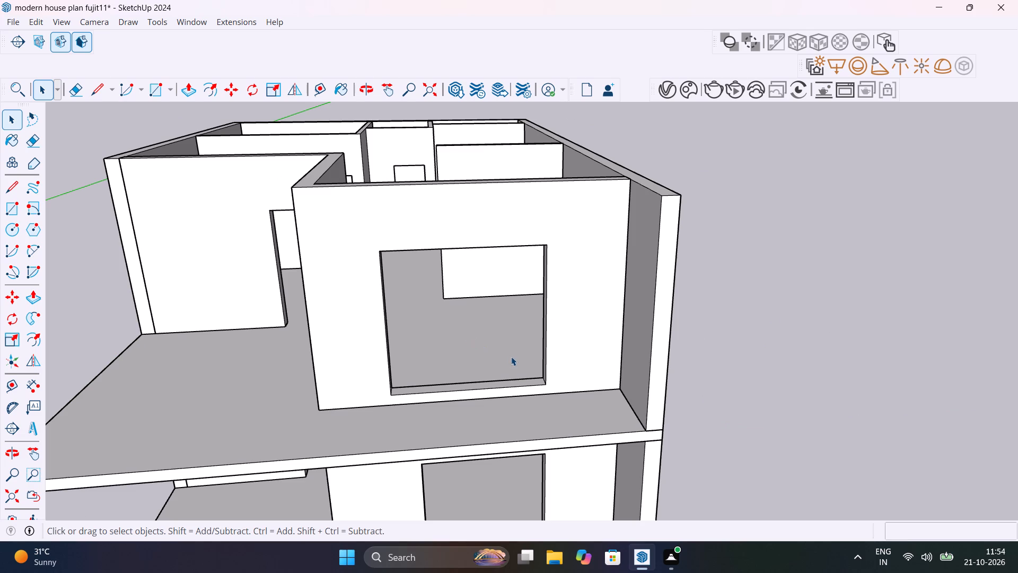
Open the upper storey's nested front wall group and delete the stray edge dividing the underside of the window head.
middle_click_drag(512, 357, 519, 498, "shift")
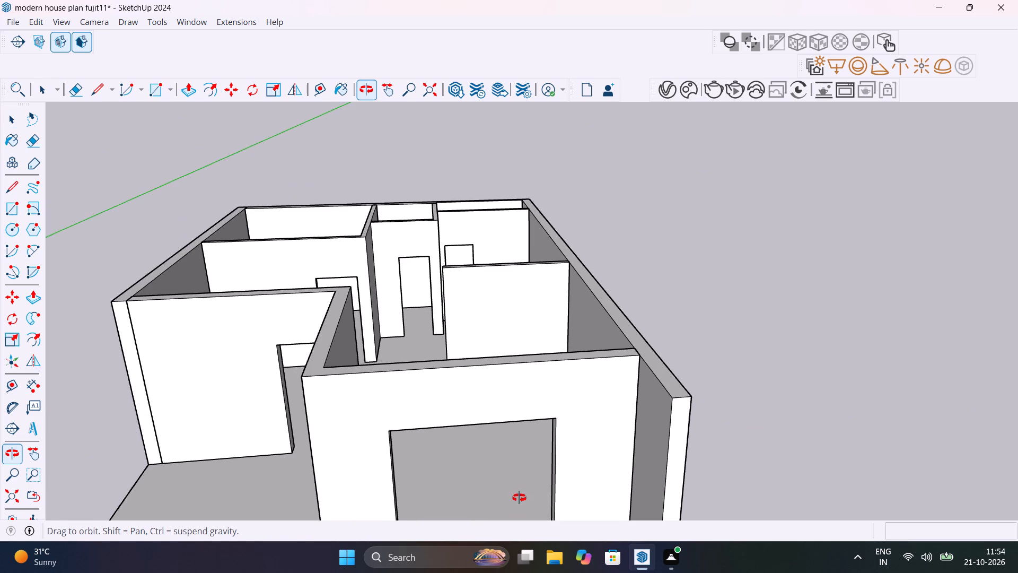
middle_click_drag(519, 498, 533, 480, "shift")
scroll(536, 571, "up", 1)
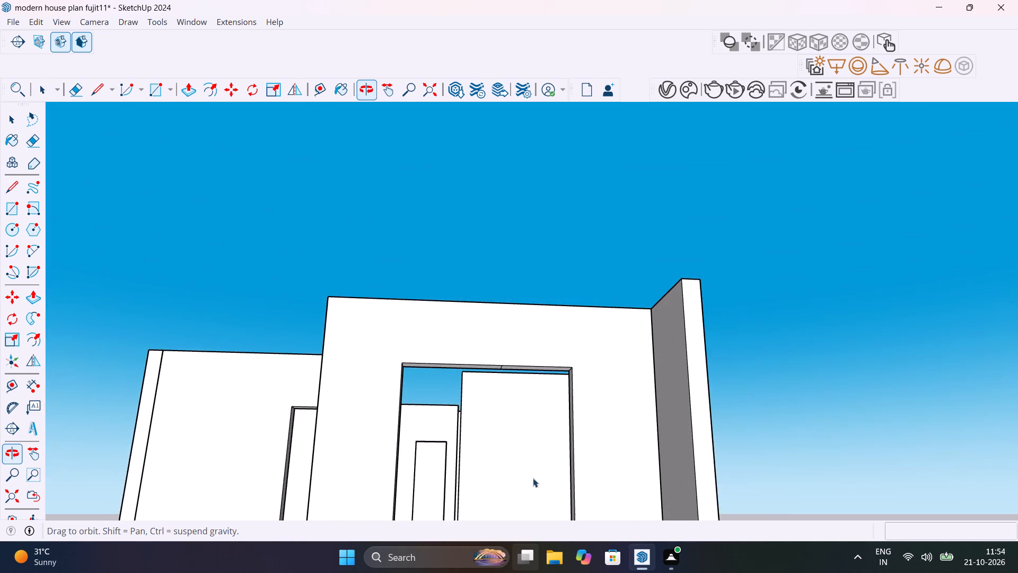
scroll(513, 387, "up", 11)
scroll(495, 360, "down", 3)
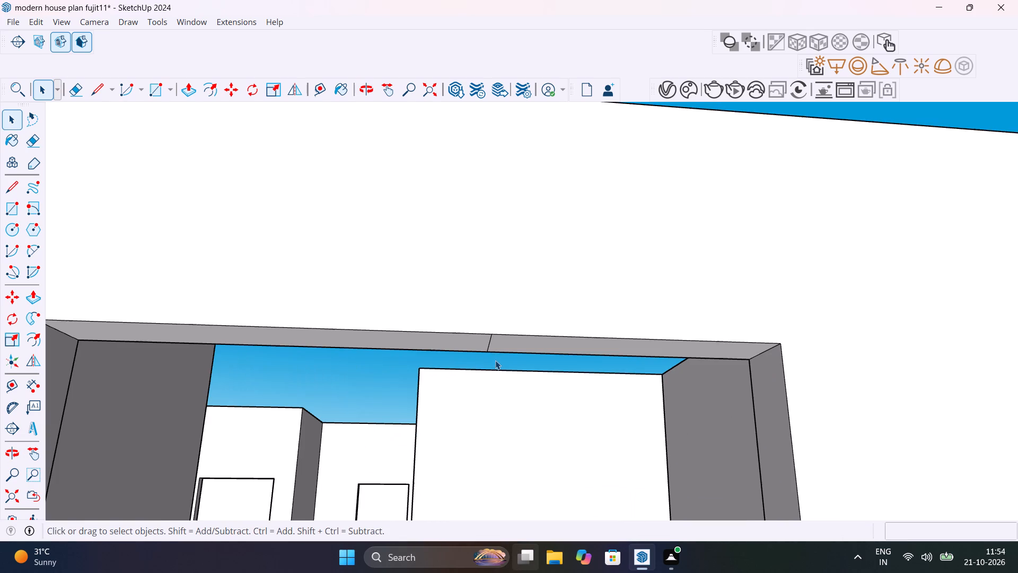
scroll(495, 360, "down", 1)
left_click(490, 343)
double_click(490, 343)
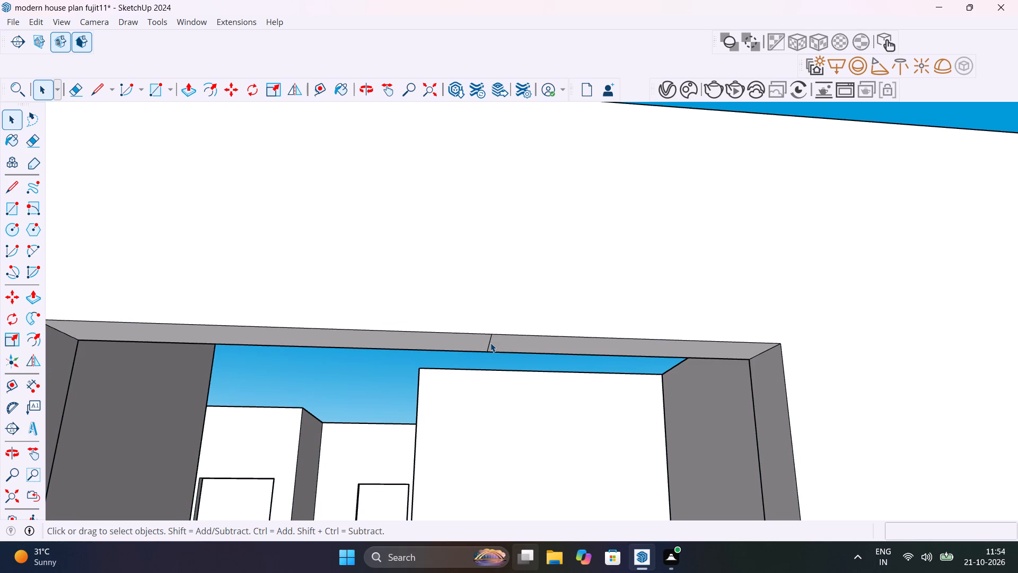
left_click(490, 343)
left_click(490, 343)
left_click(489, 346)
double_click(489, 346)
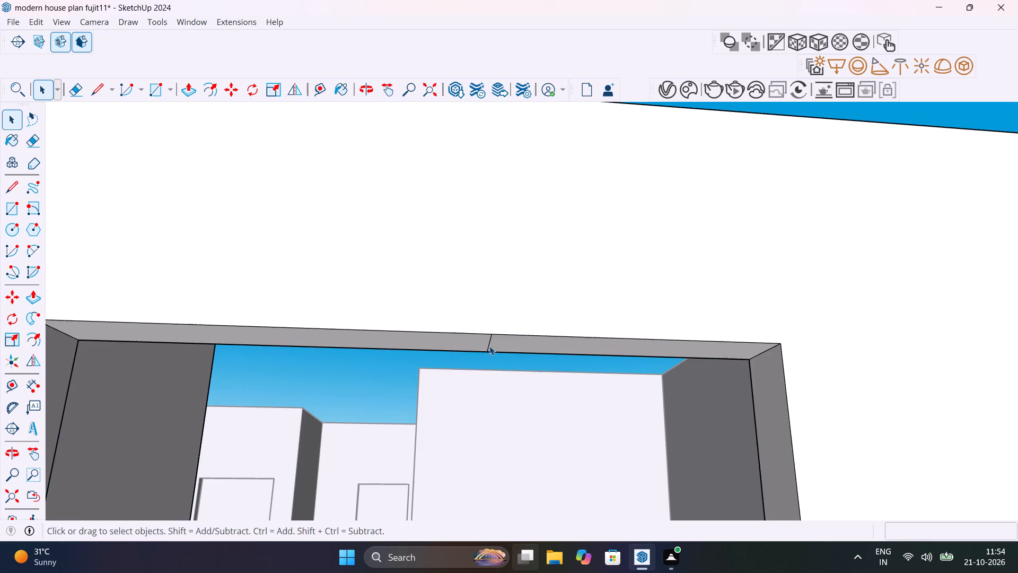
left_click(489, 346)
left_click(489, 346)
left_click(490, 343)
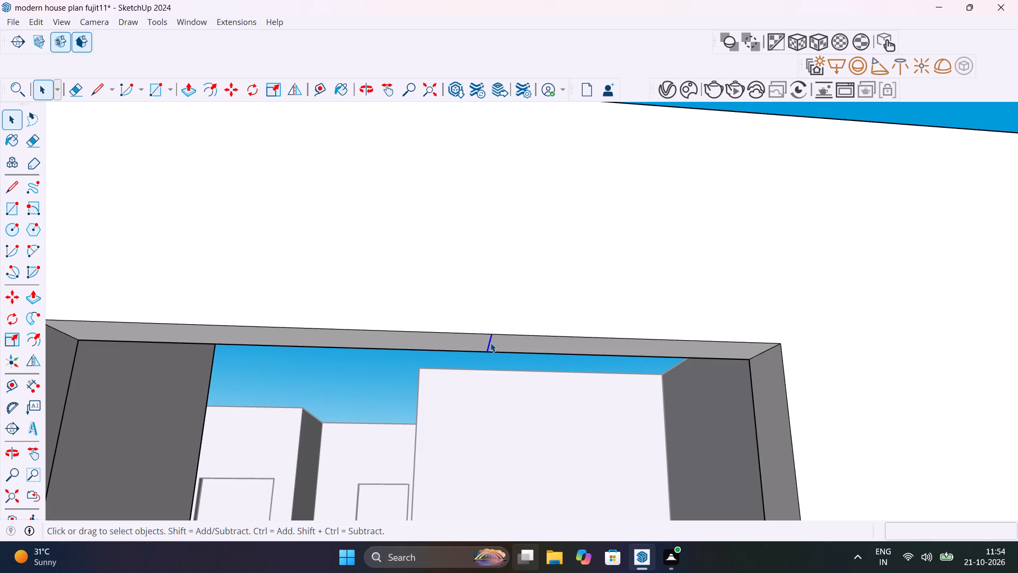
key("Delete")
Push the head face of the upper front window up about 2' 1 7/16" and leave the wall groups.
left_click(490, 343)
key("p")
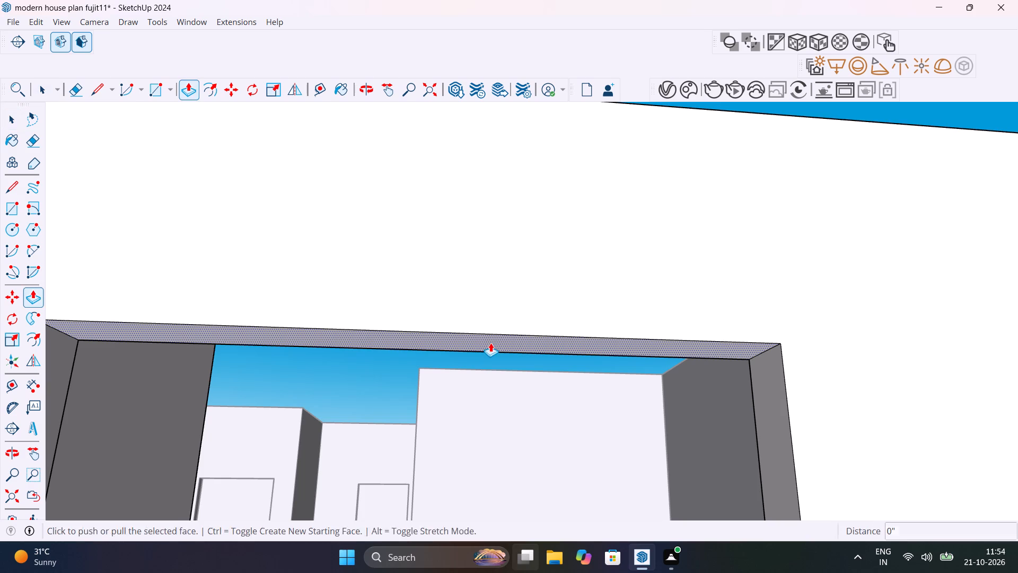
left_click(490, 343)
scroll(504, 234, "down", 8)
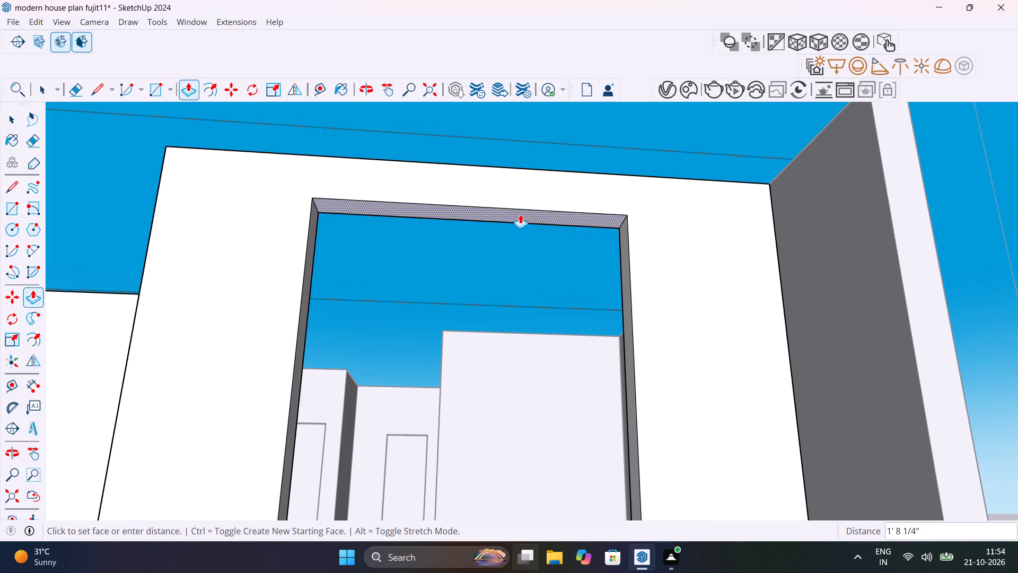
left_click(531, 198)
scroll(528, 342, "down", 15)
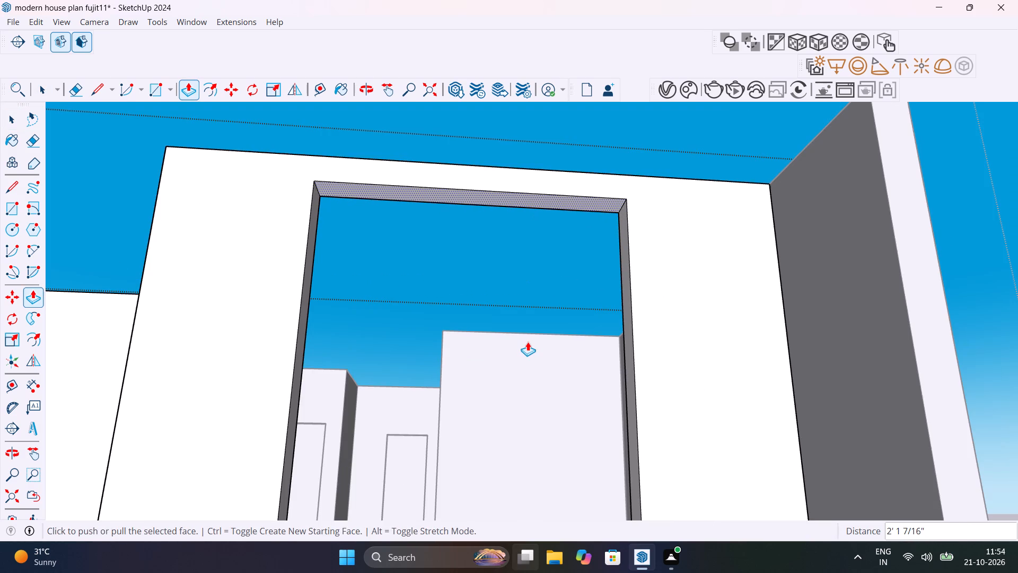
scroll(535, 357, "down", 16)
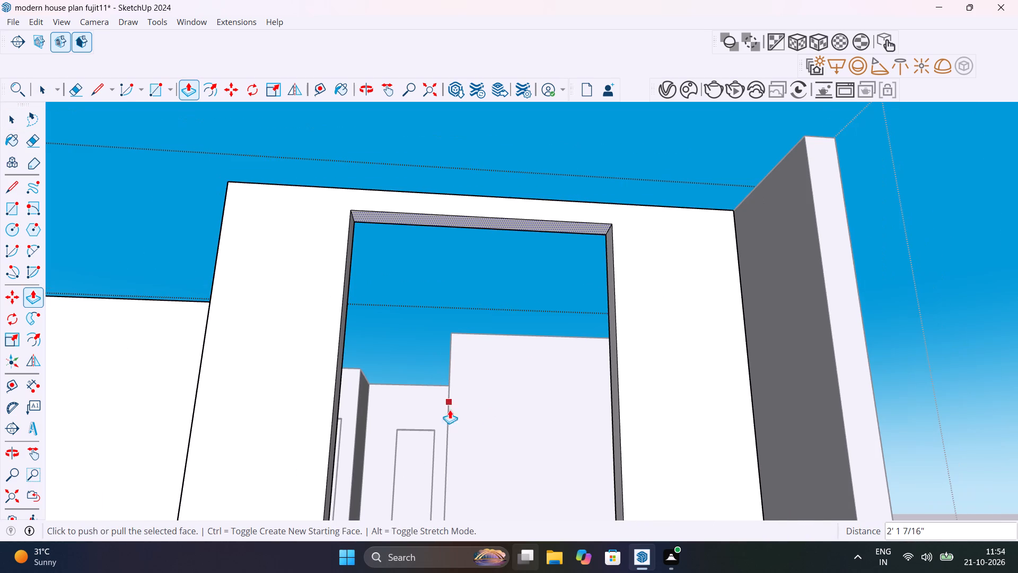
scroll(561, 416, "down", 11)
middle_click_drag(576, 427, 562, 507)
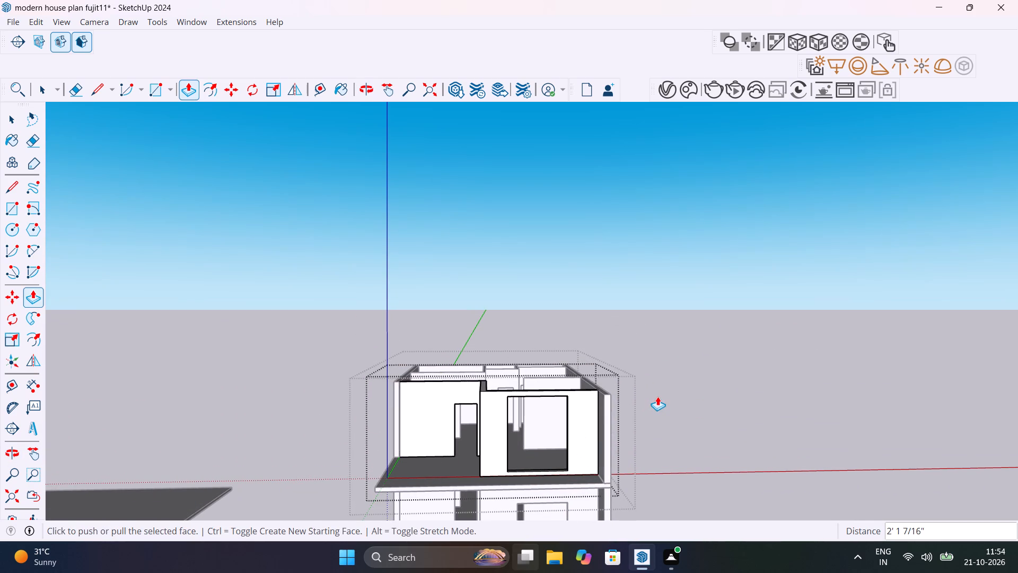
key("space")
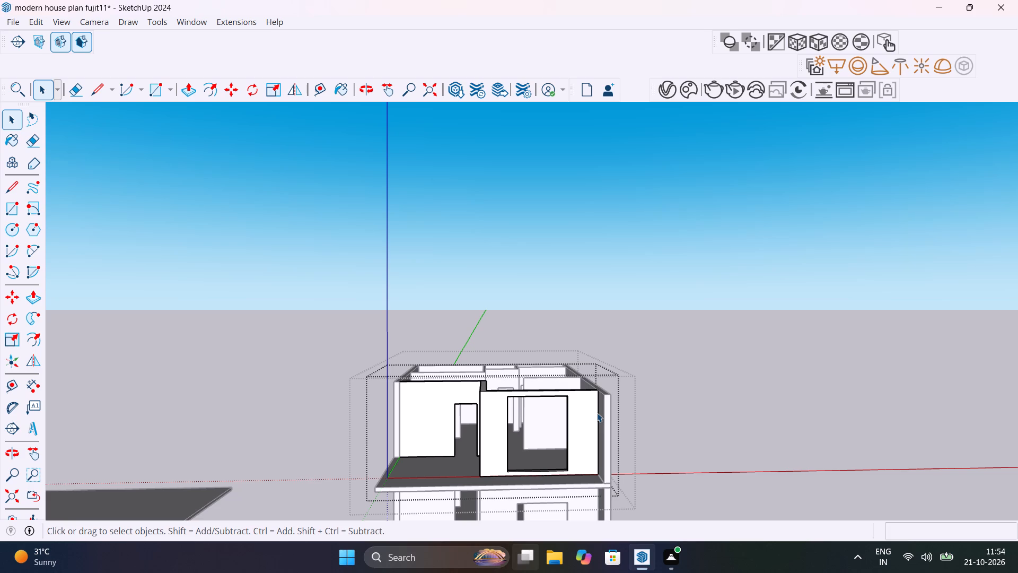
scroll(597, 413, "down", 5)
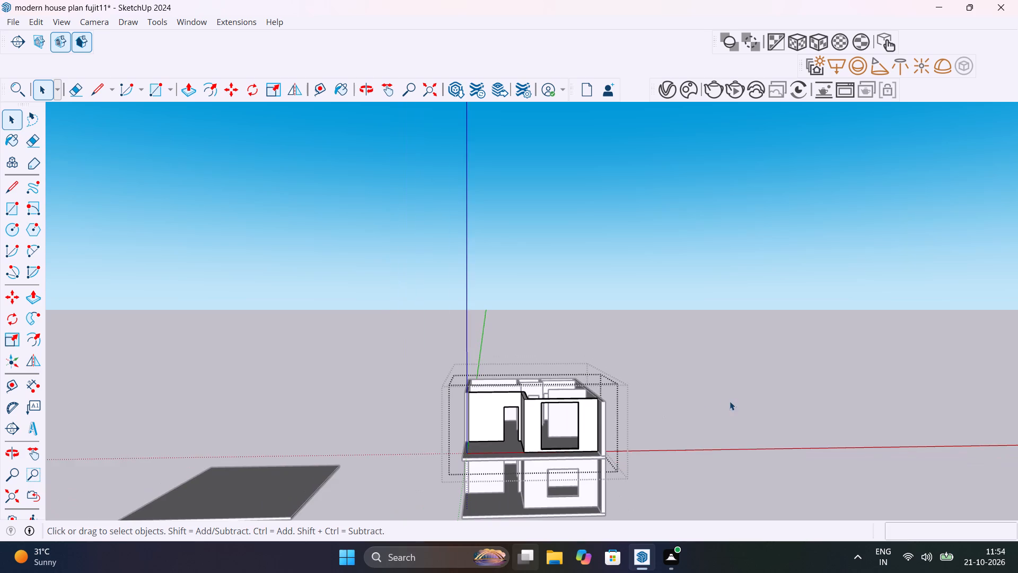
left_click(701, 396)
scroll(605, 421, "up", 6)
middle_click_drag(605, 421, 505, 453)
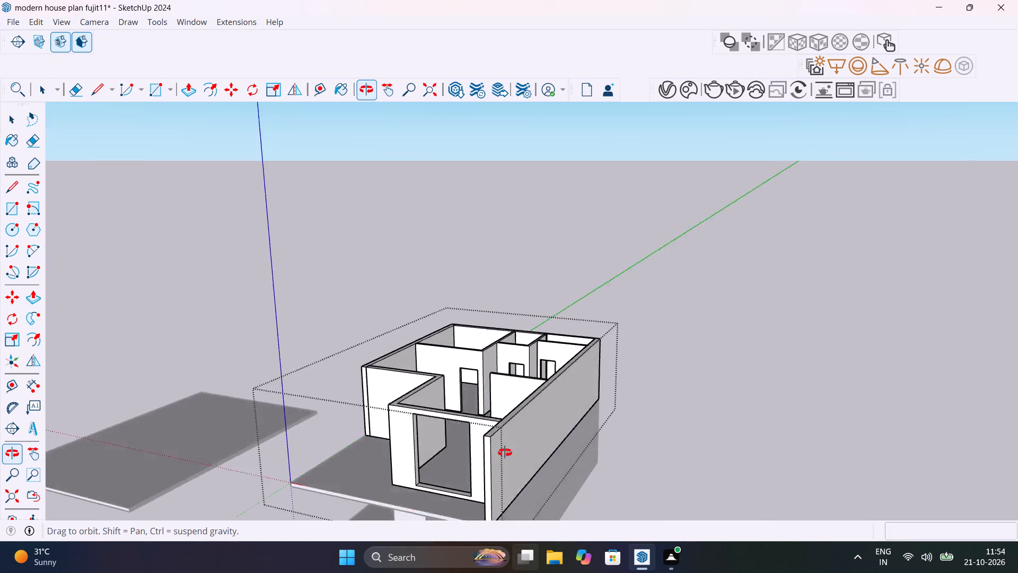
middle_click_drag(505, 453, 574, 447)
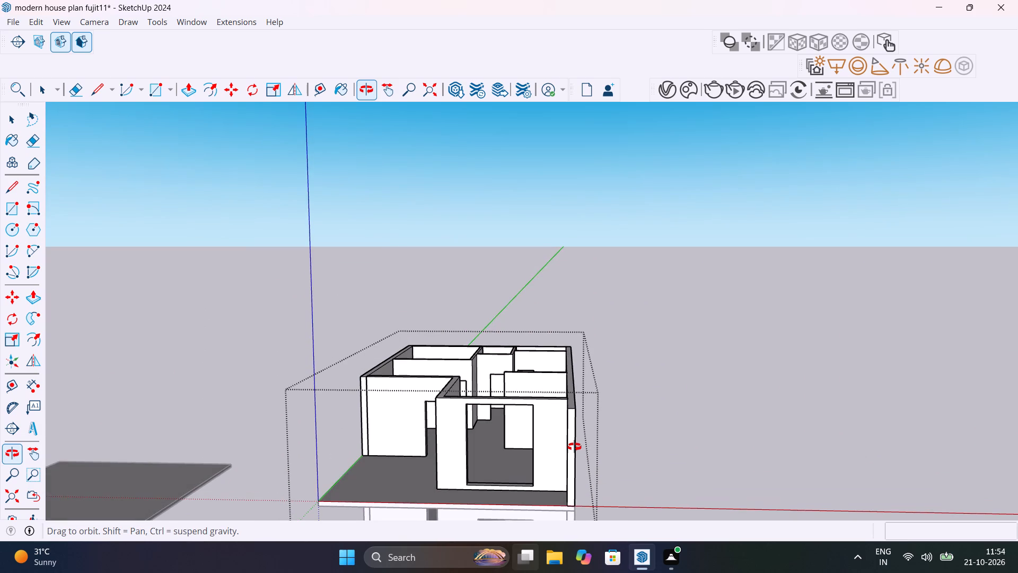
middle_click_drag(574, 447, 587, 388)
left_click(733, 386)
Copy the upper floor slab straight up as a roof slab, aligning its bottom corner with the upper walls' top corner.
scroll(703, 391, "down", 3)
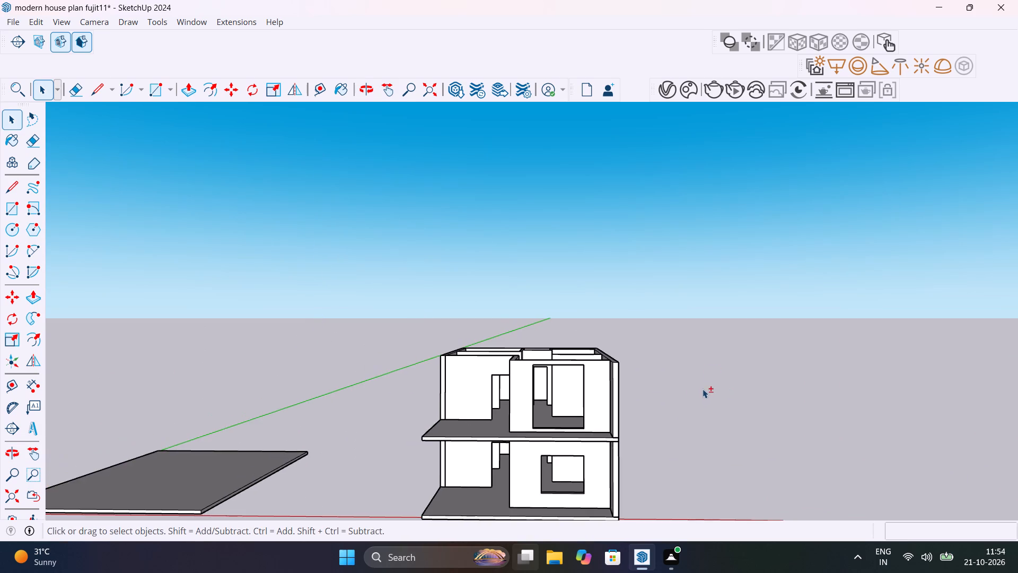
middle_click_drag(704, 386, 716, 462, "shift")
scroll(538, 387, "up", 6)
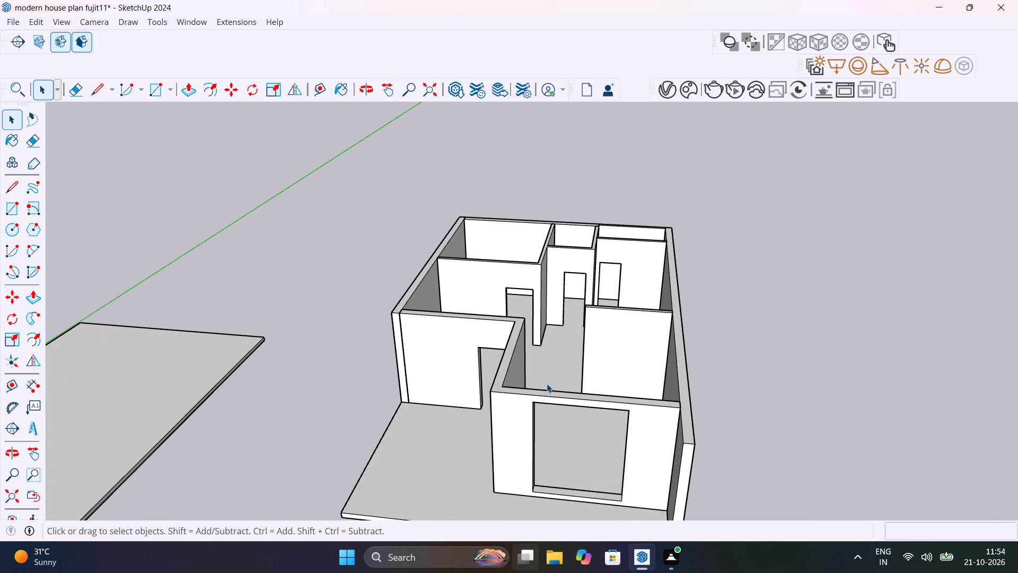
middle_click_drag(545, 386, 645, 236)
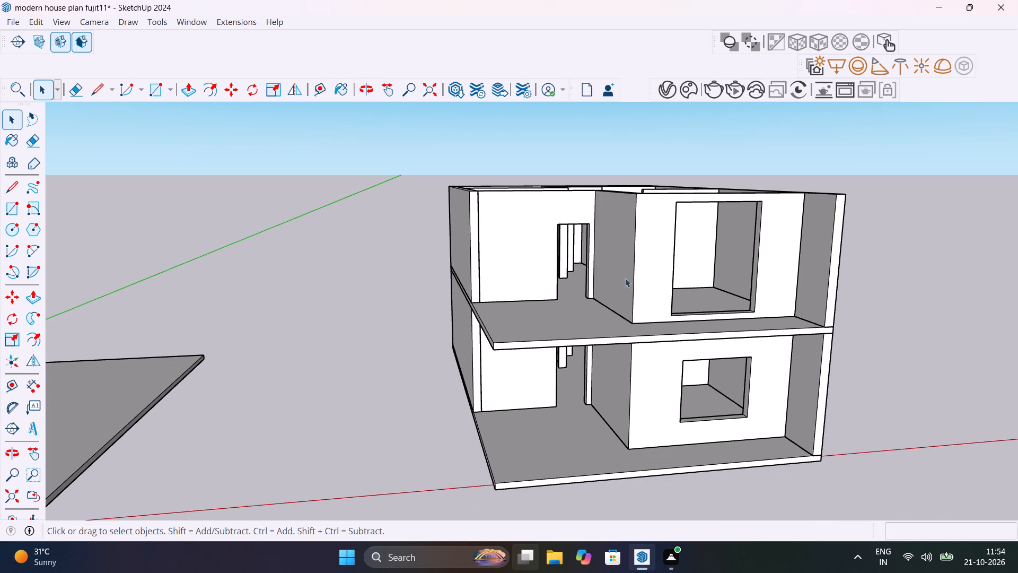
left_click(588, 342)
middle_click_drag(500, 333, 1017, 390)
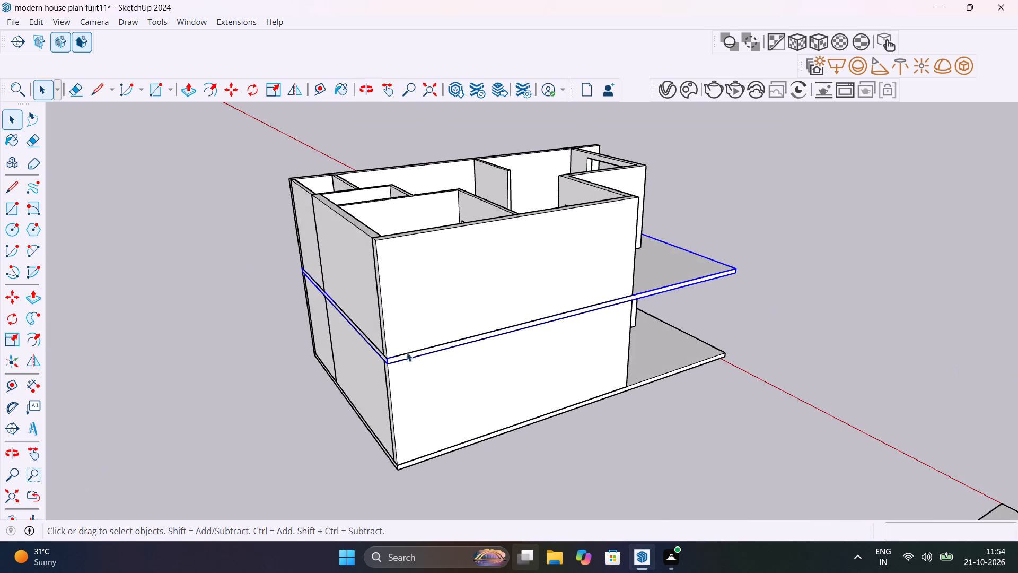
scroll(330, 357, "up", 9)
middle_click_drag(388, 355, 670, 341)
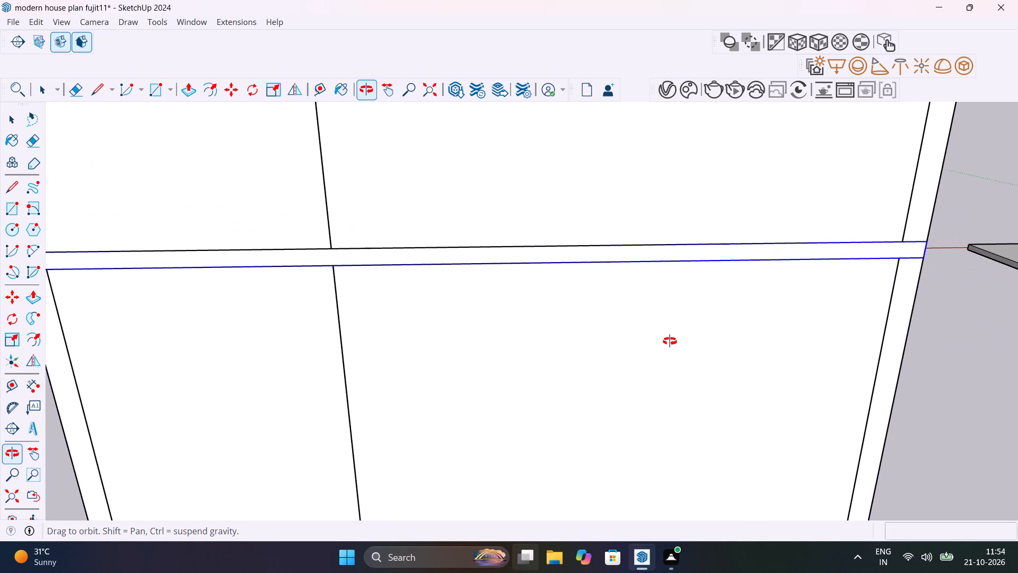
middle_click_drag(670, 341, 839, 490)
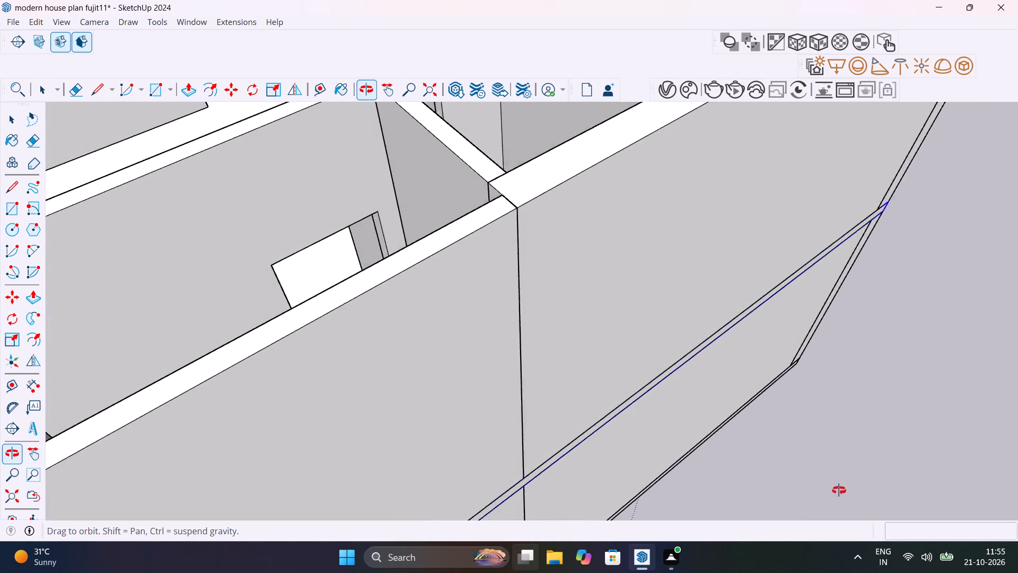
middle_click_drag(839, 490, 517, 462)
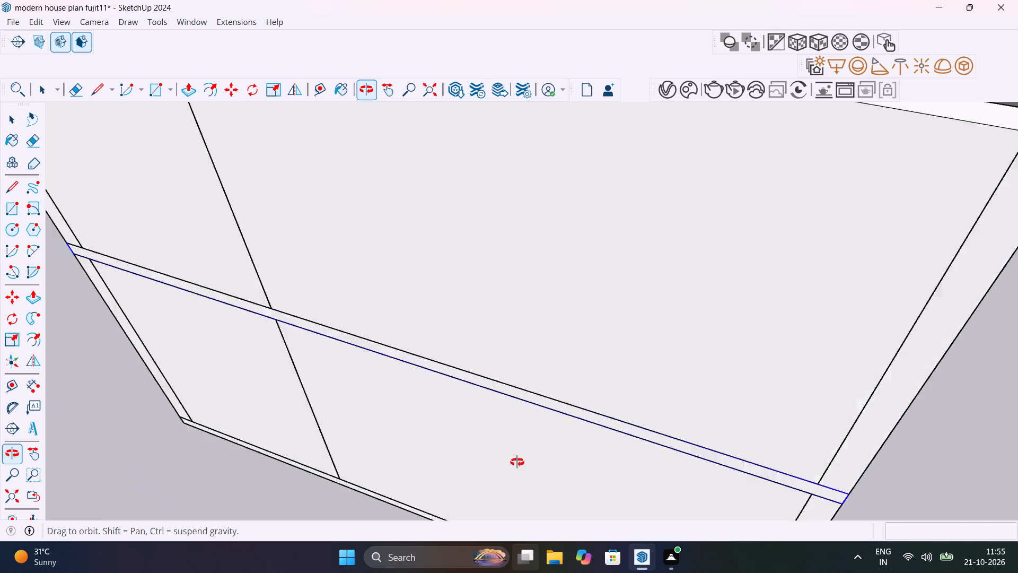
middle_click_drag(517, 462, 446, 321)
key("m")
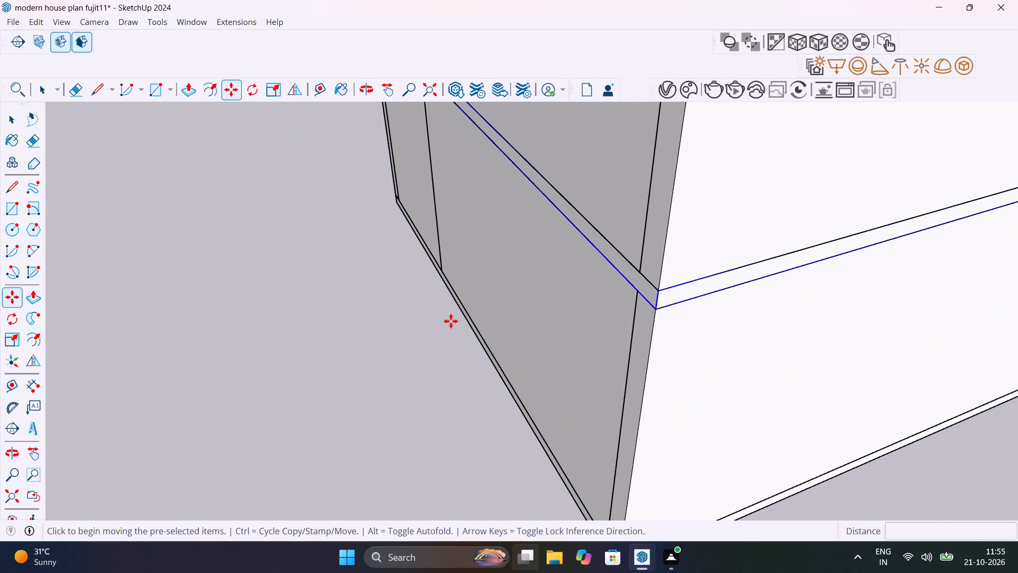
left_click(654, 311)
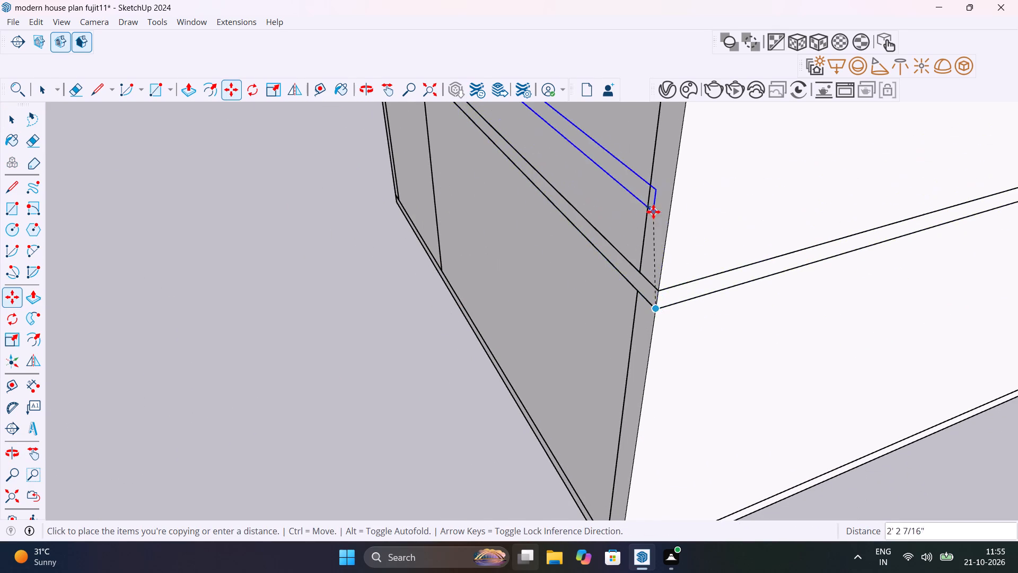
scroll(653, 211, "down", 15)
middle_click_drag(629, 261, 502, 407, "shift")
scroll(581, 308, "down", 1, "shift")
scroll(502, 407, "up", 1, "shift")
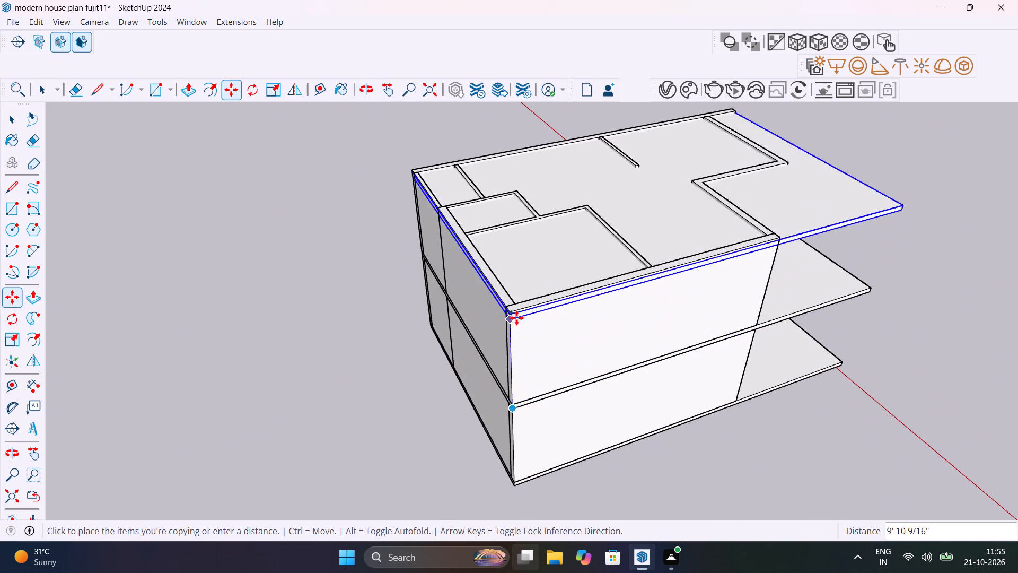
left_click(515, 310)
key("space")
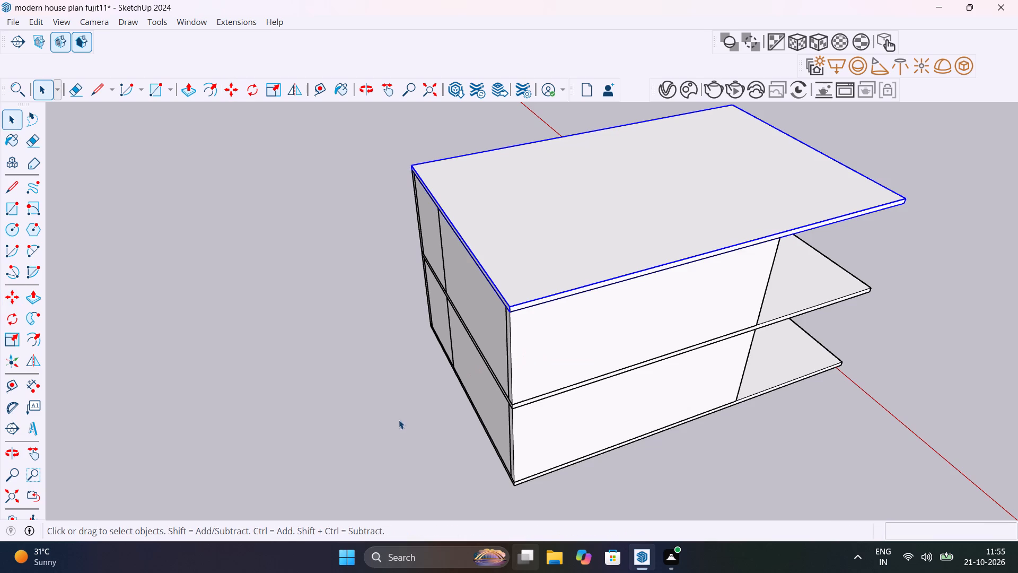
left_click(399, 419)
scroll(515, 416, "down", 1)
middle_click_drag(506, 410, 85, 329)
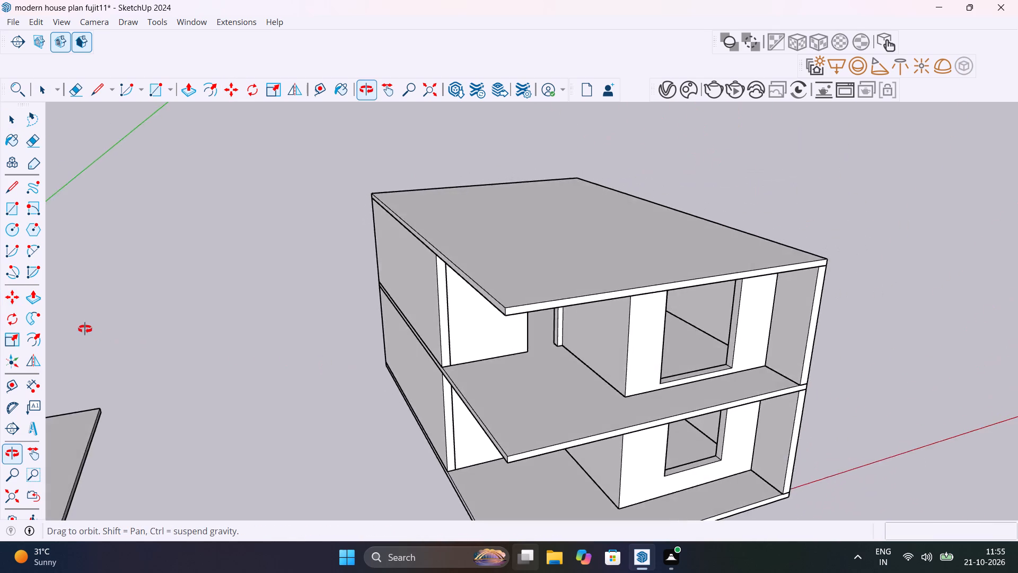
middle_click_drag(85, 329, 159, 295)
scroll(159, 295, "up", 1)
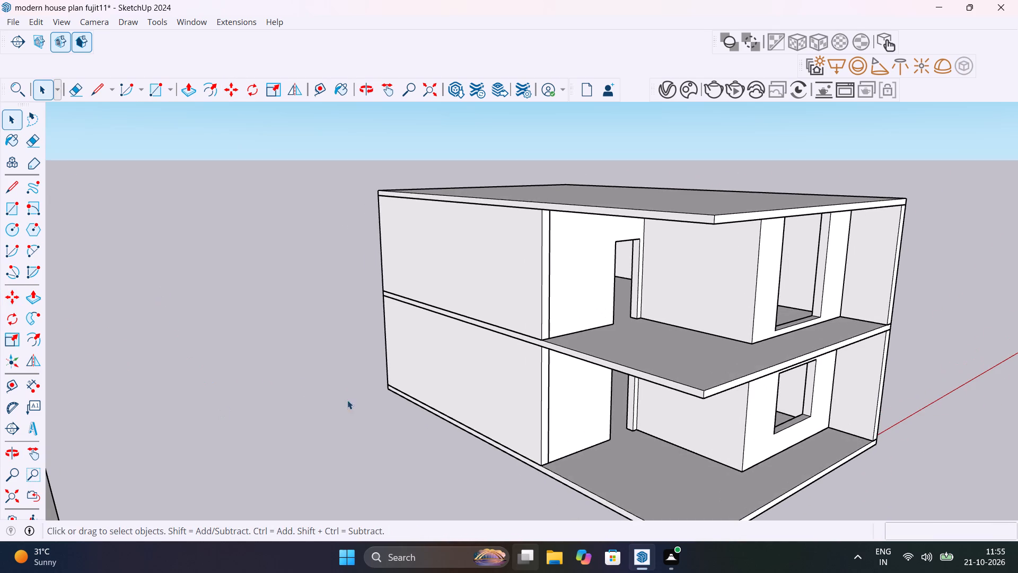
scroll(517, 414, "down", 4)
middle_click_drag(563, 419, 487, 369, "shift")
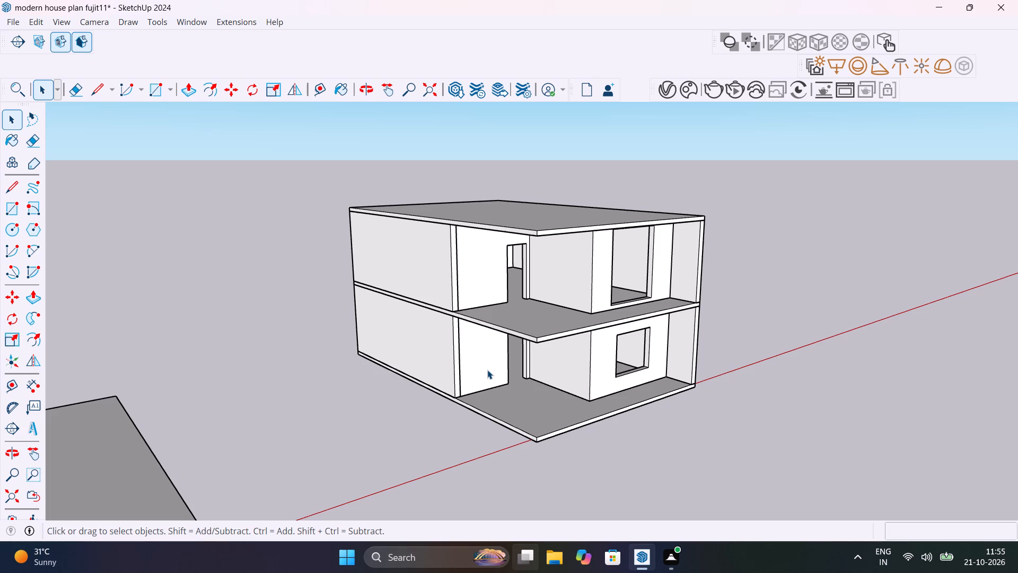
Open the ground storey's wall group and its nested side wall projecting forward beside the front window.
scroll(601, 331, "up", 6)
middle_click_drag(623, 370, 551, 419)
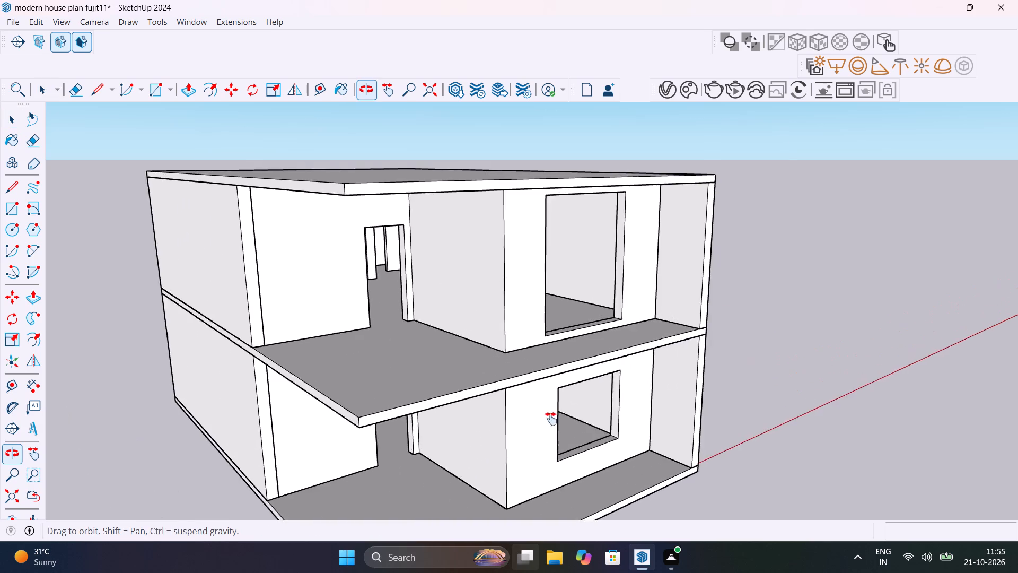
middle_click_drag(551, 419, 644, 403)
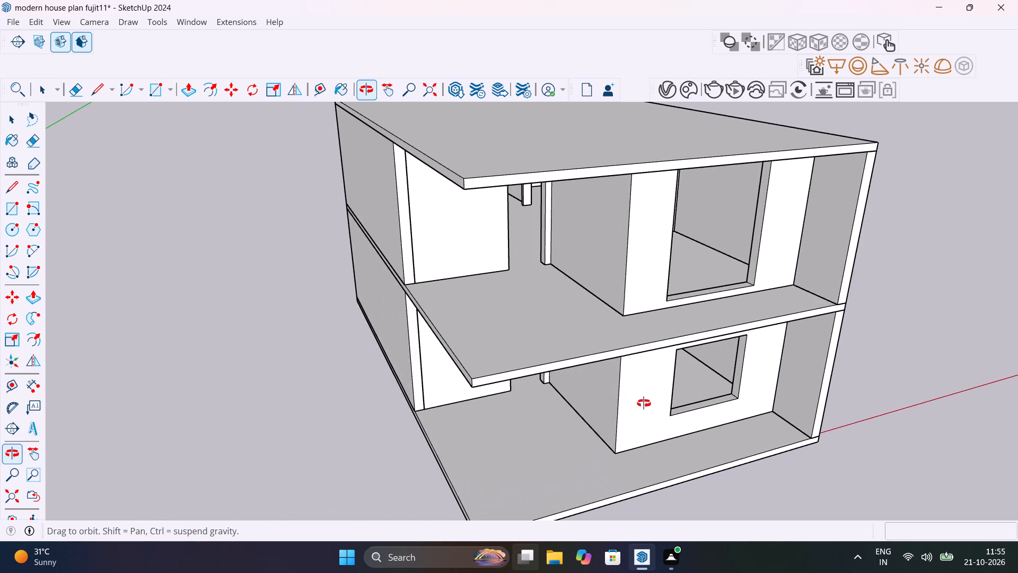
middle_click_drag(644, 403, 604, 318)
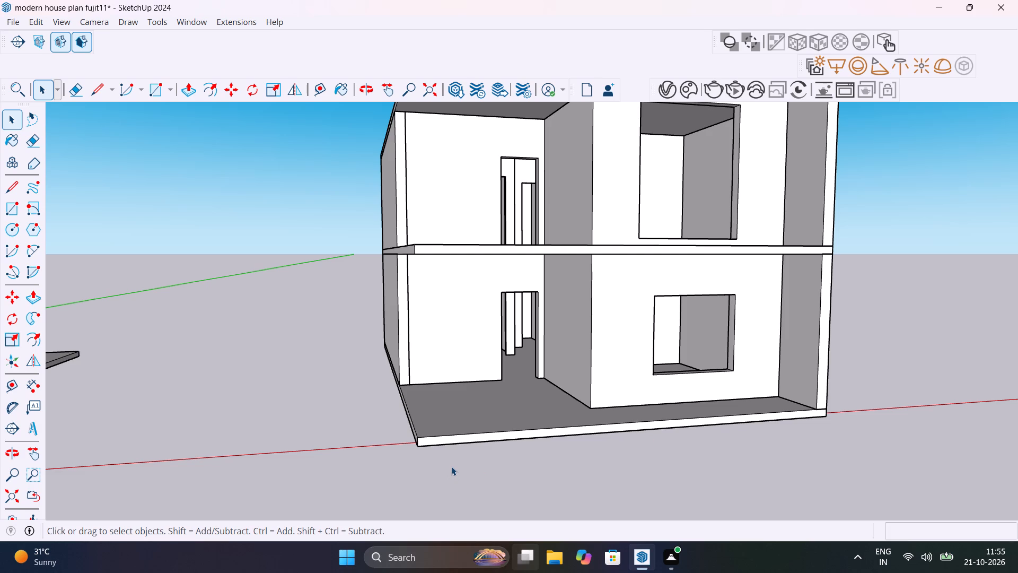
middle_click_drag(651, 459, 593, 501)
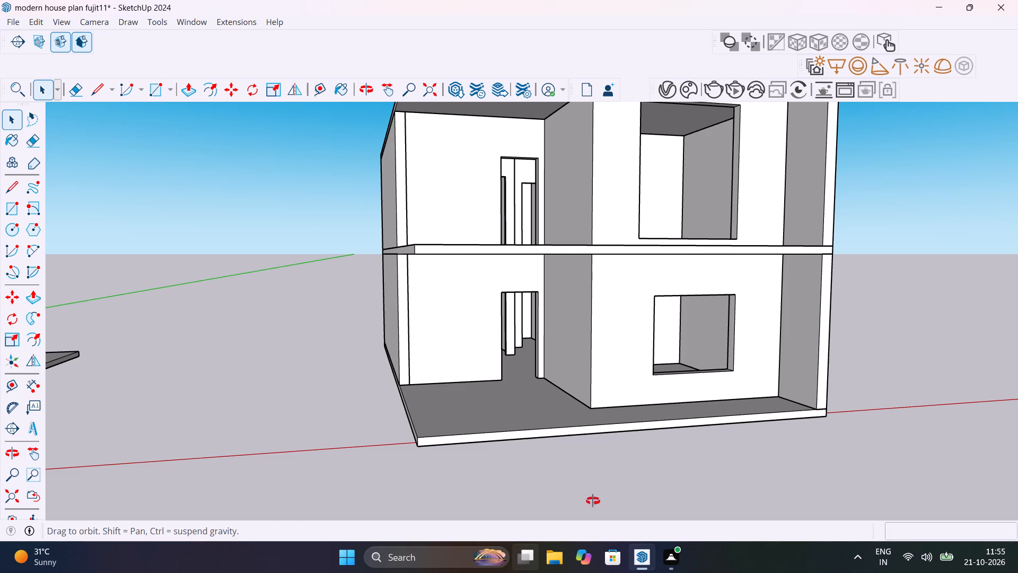
middle_click_drag(593, 501, 473, 545)
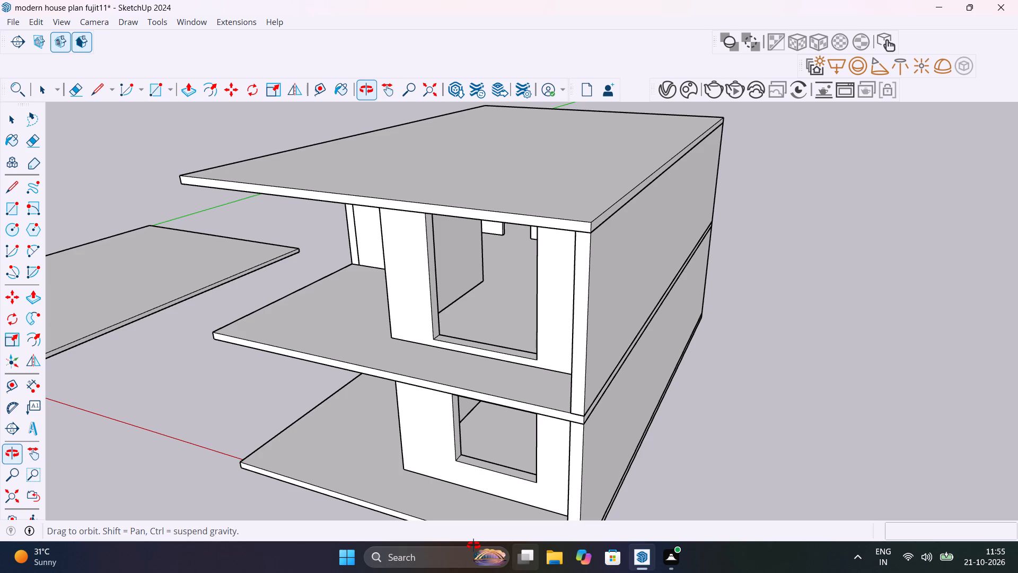
middle_click_drag(473, 545, 530, 502)
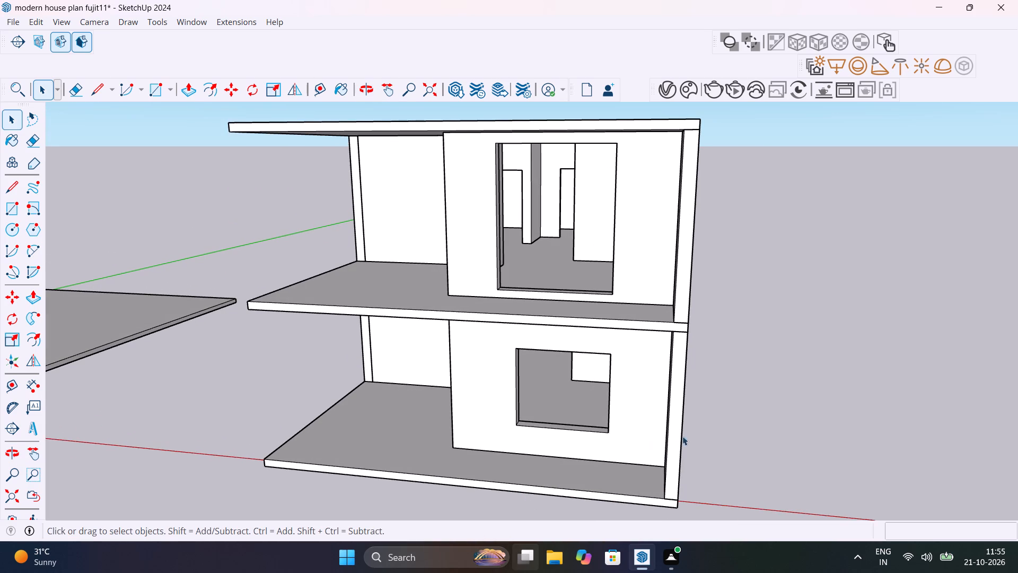
left_click(675, 445)
double_click(675, 445)
left_click(675, 445)
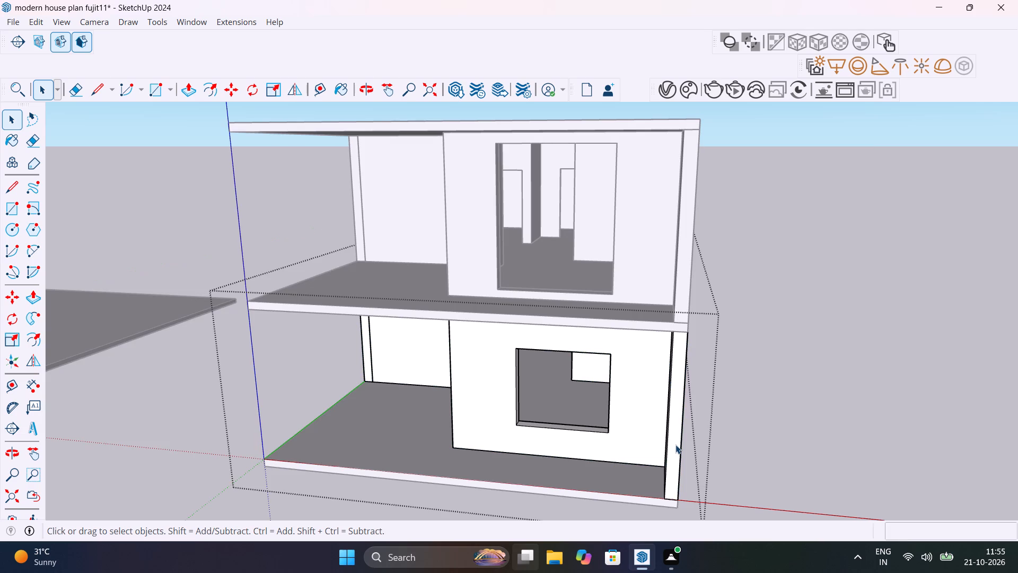
left_click(675, 445)
left_click(675, 432)
left_click(675, 420)
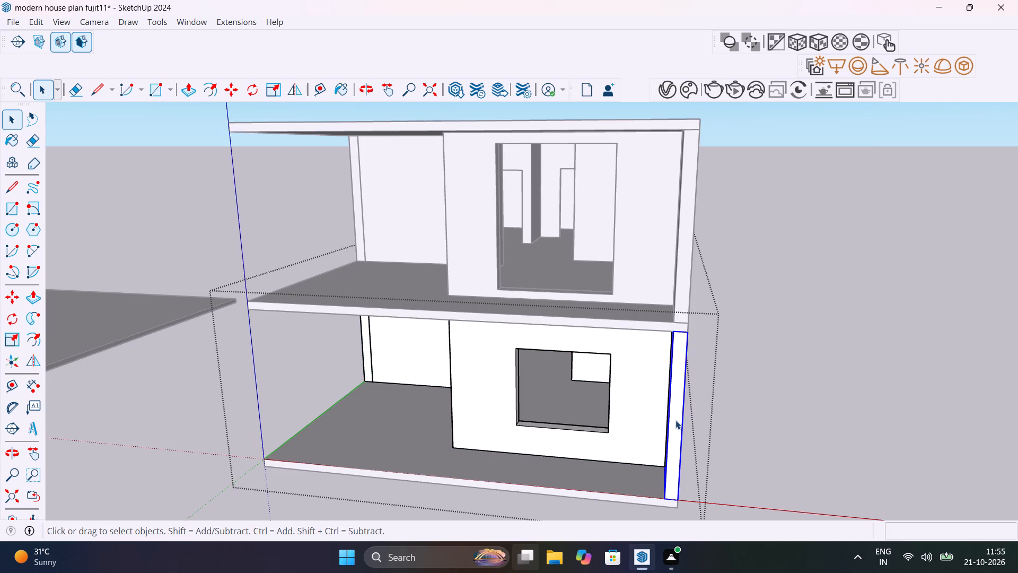
double_click(675, 418)
Push the side wall's front end face back 4' to line up with the front window wall, and leave the wall groups.
scroll(675, 418, "up", 4)
left_click(675, 418)
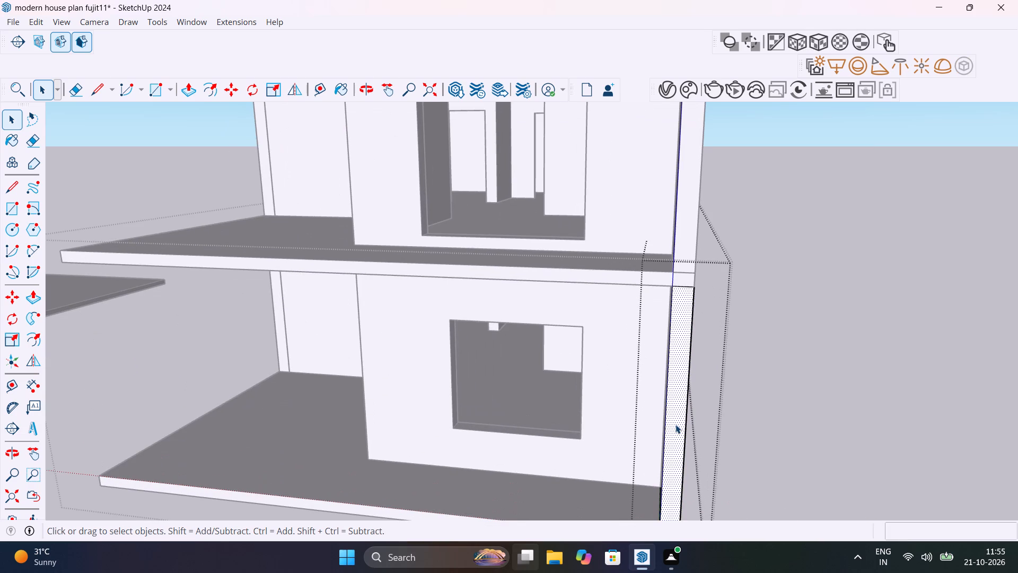
key("p")
left_click(675, 425)
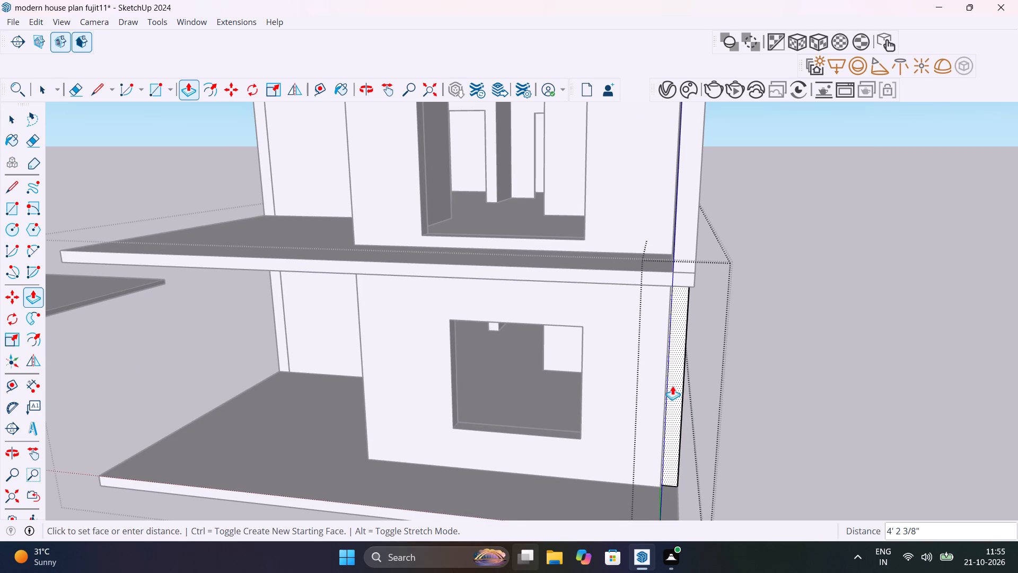
middle_click_drag(664, 393, 419, 368)
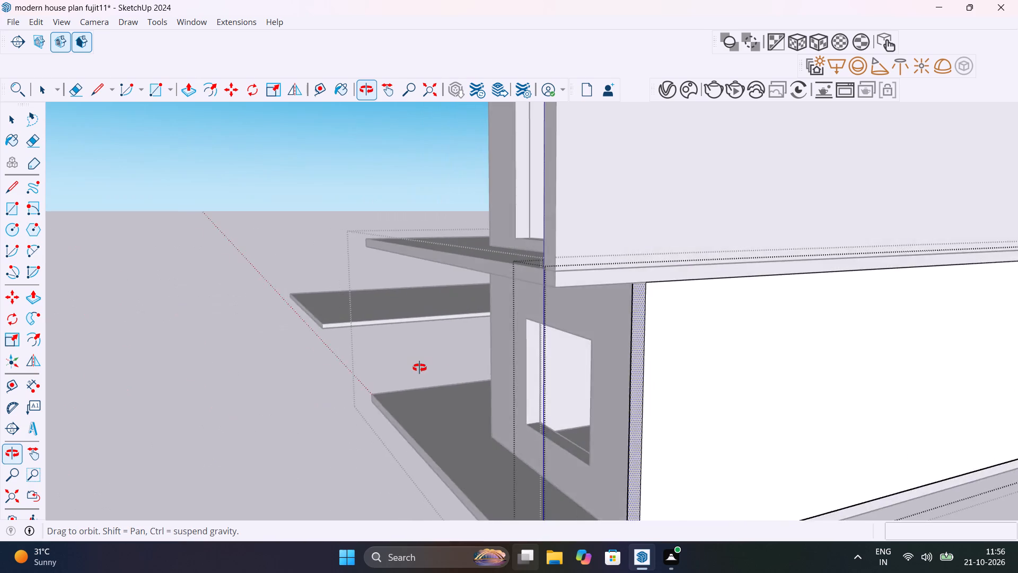
middle_click_drag(419, 368, 446, 372)
scroll(460, 374, "up", 1)
left_click(680, 381)
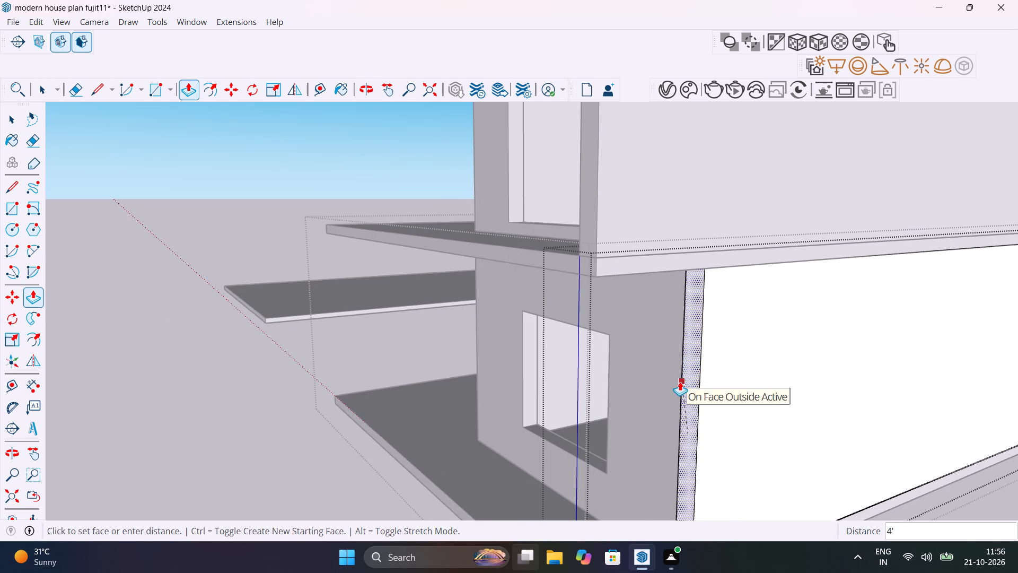
key("space")
left_click(361, 498)
scroll(365, 472, "down", 3)
middle_click_drag(365, 472, 409, 473)
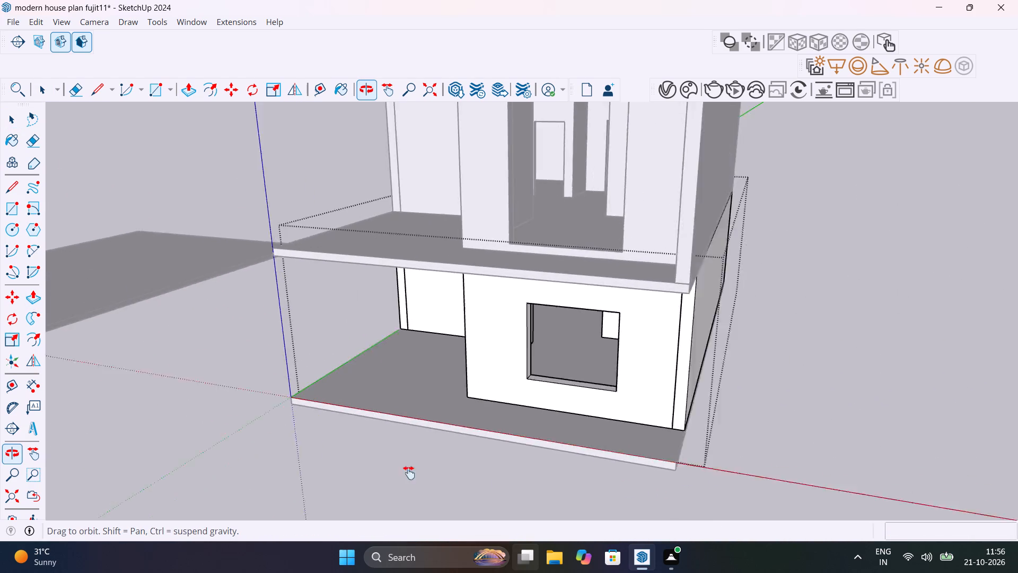
middle_click_drag(409, 473, 491, 489)
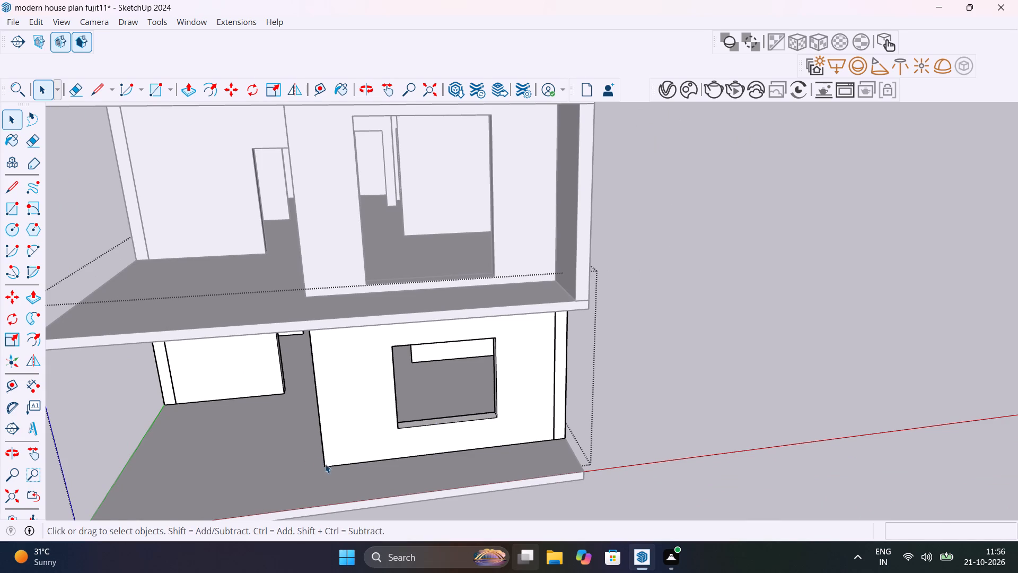
scroll(338, 469, "down", 6)
left_click(638, 394)
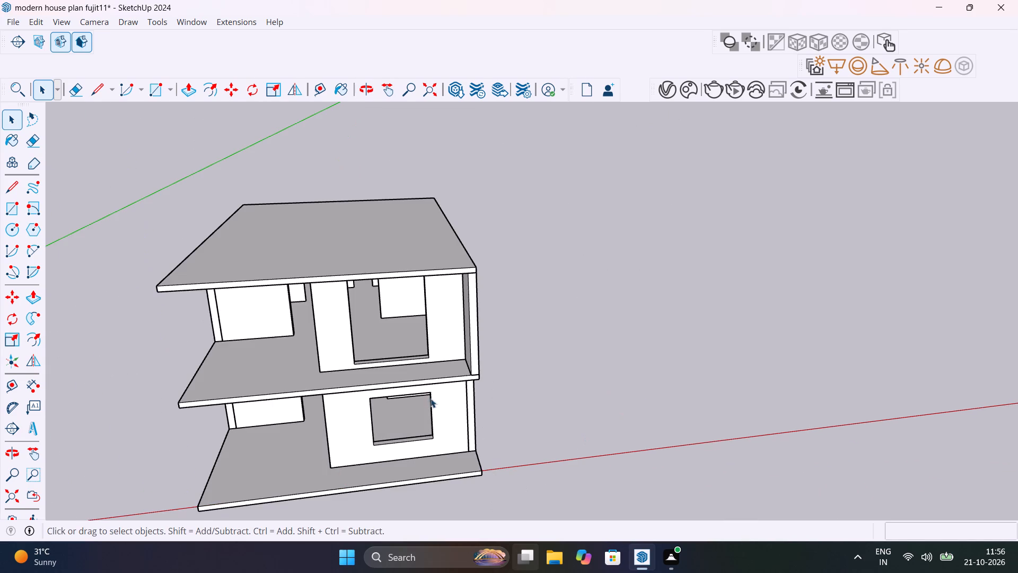
Place a guide line on the upper floor slab 1' inward from its front edge.
middle_click_drag(443, 407, 757, 344)
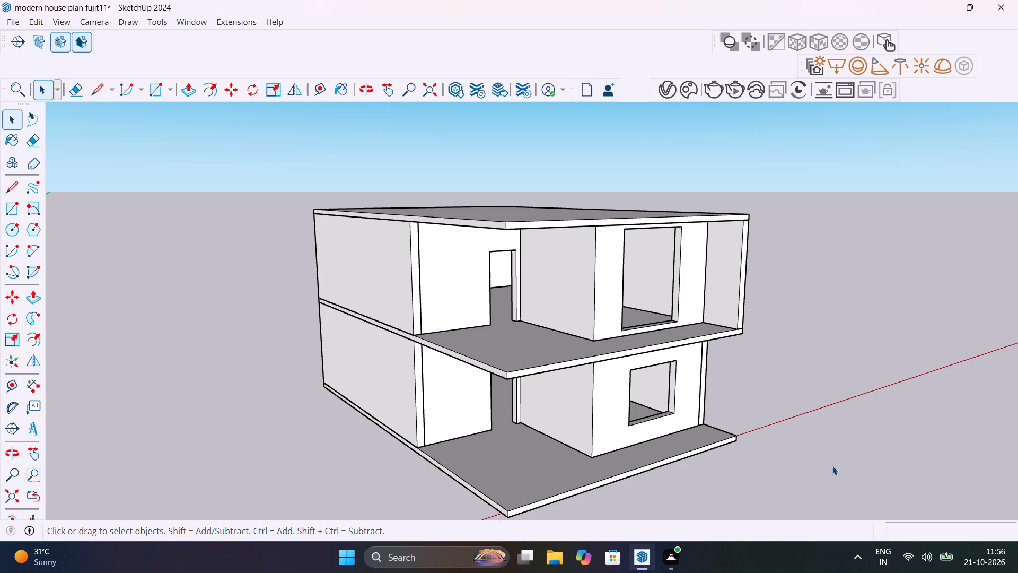
scroll(721, 410, "down", 4)
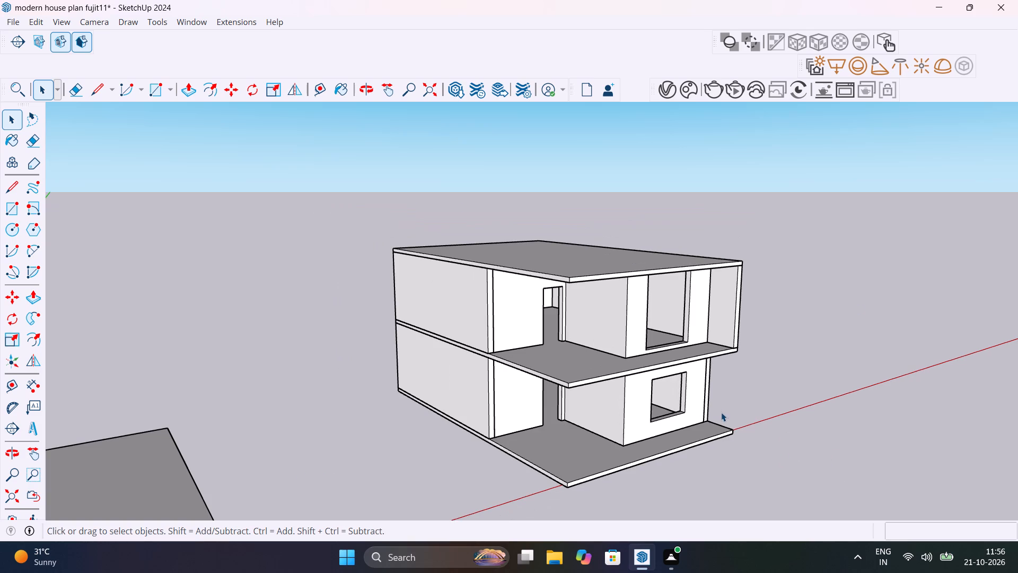
middle_click_drag(730, 413, 639, 380)
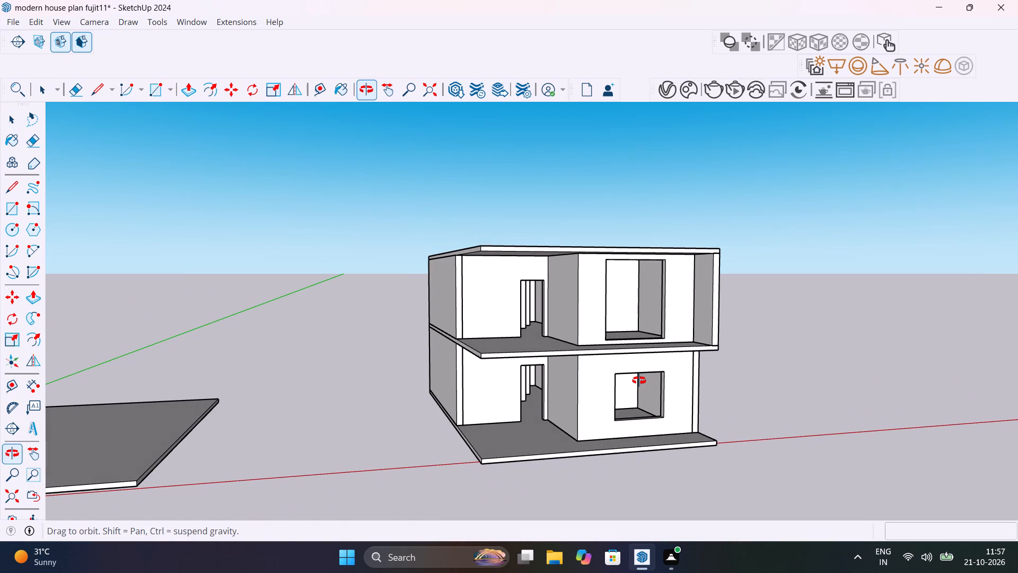
middle_click_drag(639, 380, 660, 384)
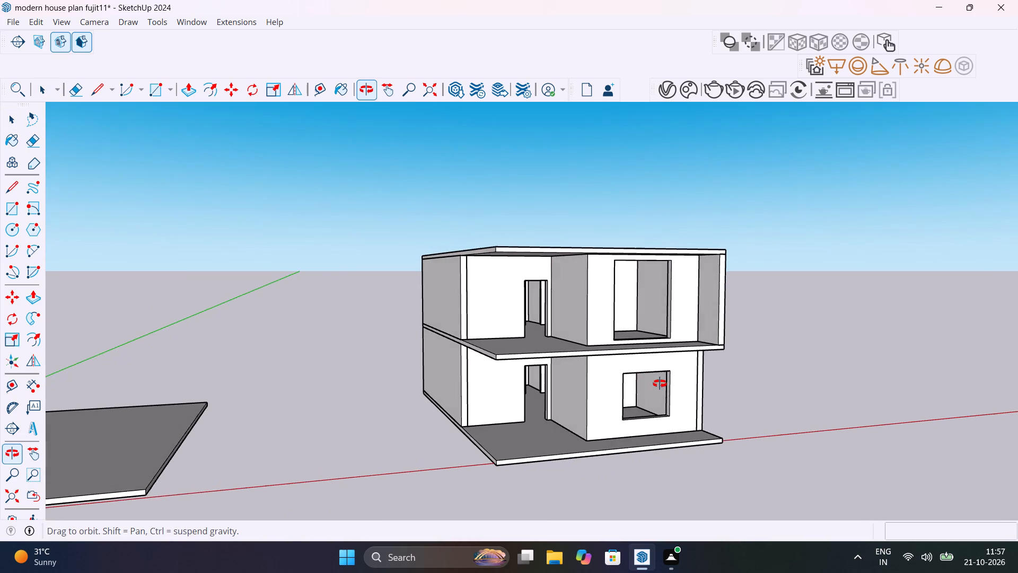
middle_click_drag(660, 384, 661, 384)
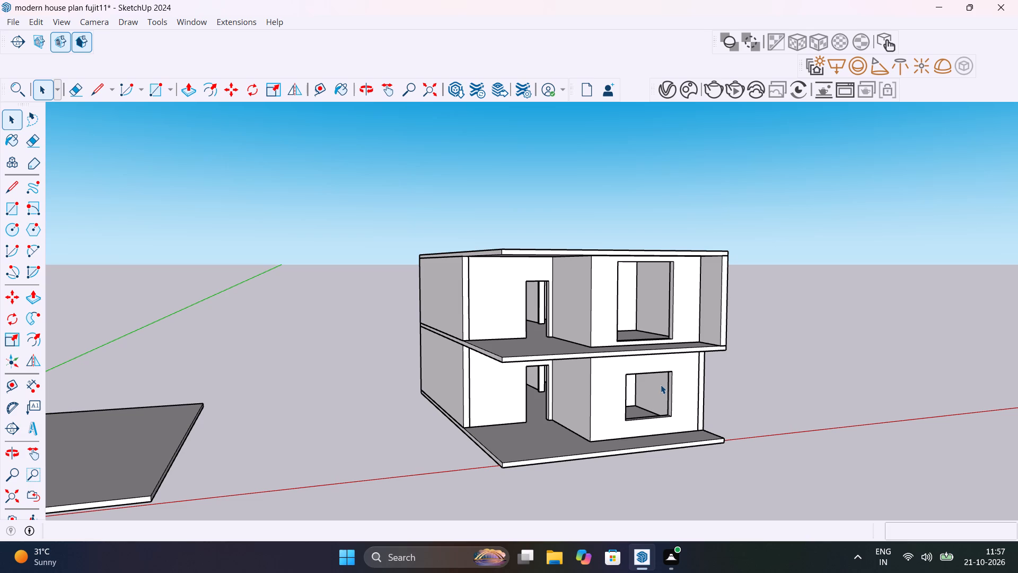
middle_click_drag(697, 364, 823, 342)
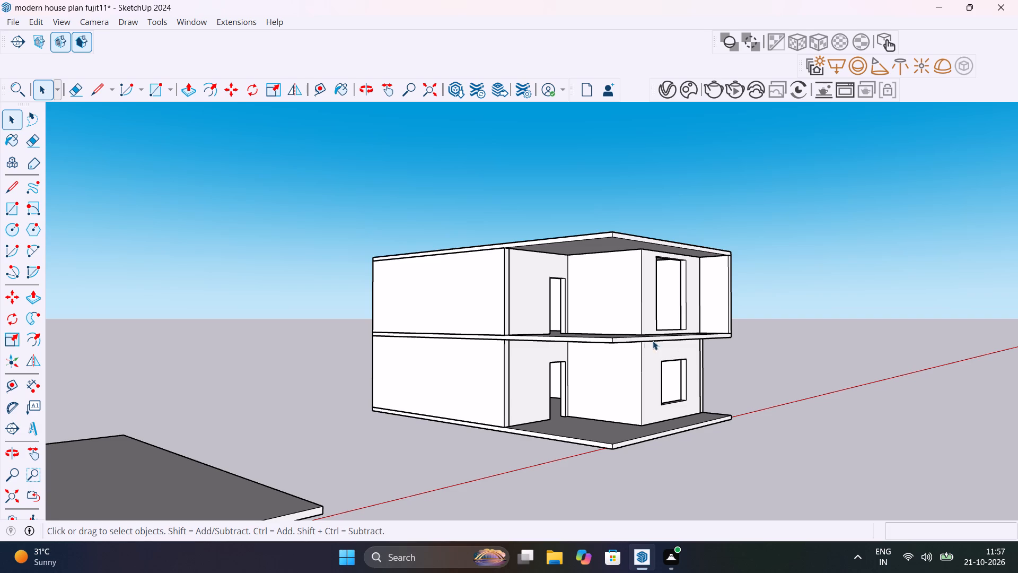
middle_click_drag(647, 350, 748, 499)
scroll(686, 342, "up", 12)
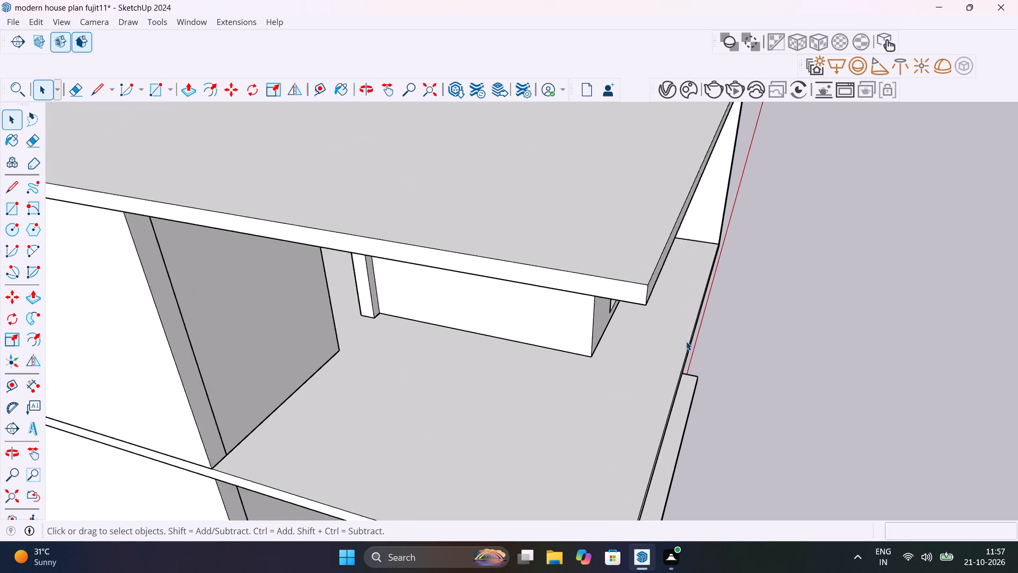
scroll(686, 341, "up", 1)
key("t")
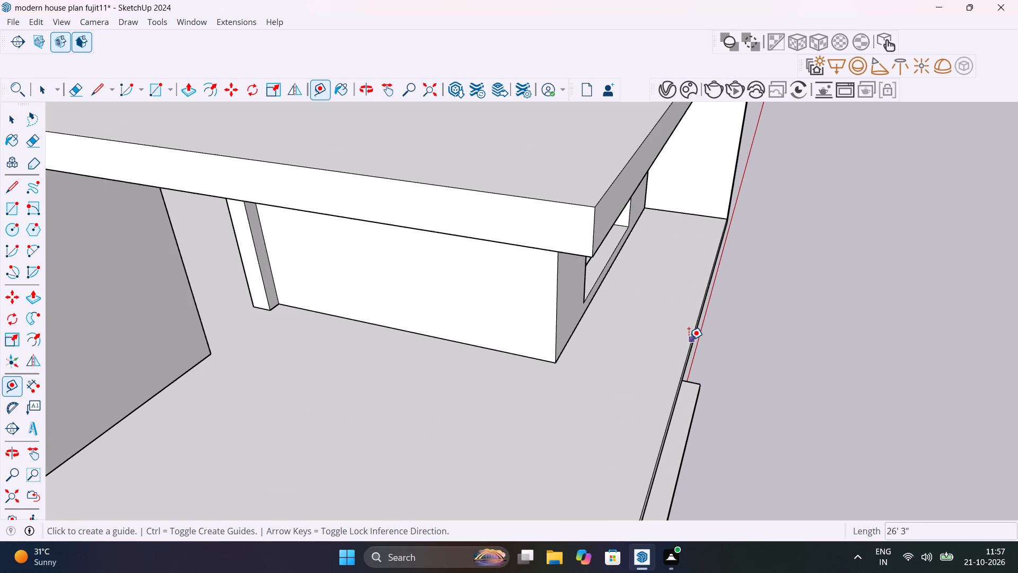
left_click(689, 339)
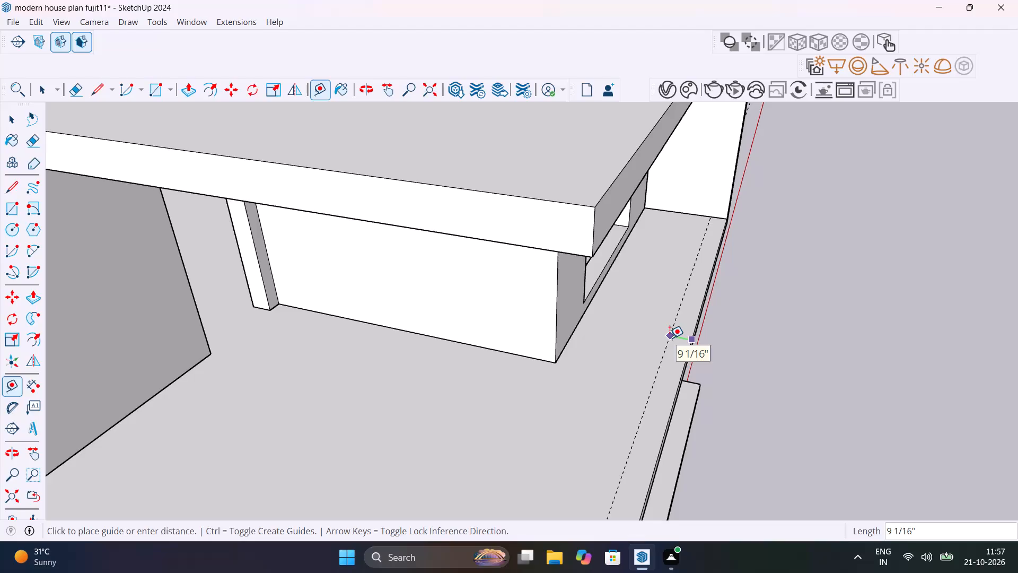
type("1'")
key("Return")
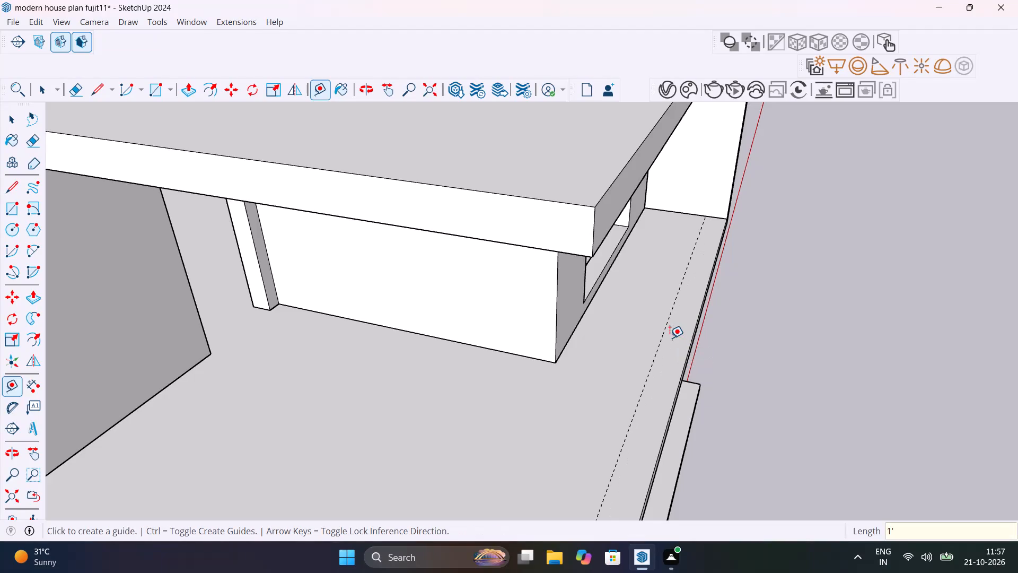
key("space")
Open the upper floor slab group and draw a rectangle about 25' 6" long between the guide and the slab's front edge.
double_click(669, 338)
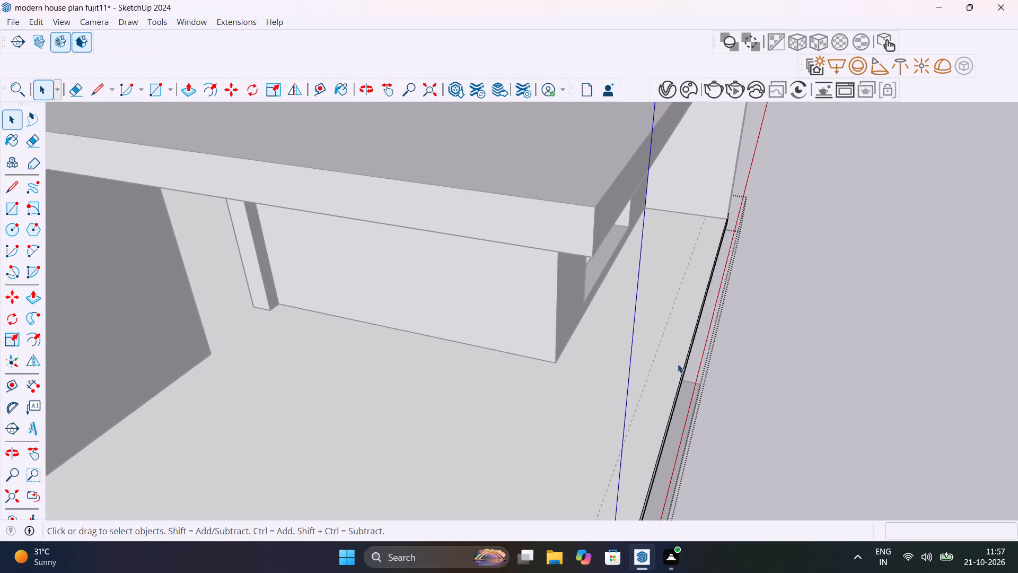
scroll(674, 372, "down", 4)
middle_click_drag(694, 371, 724, 304, "shift")
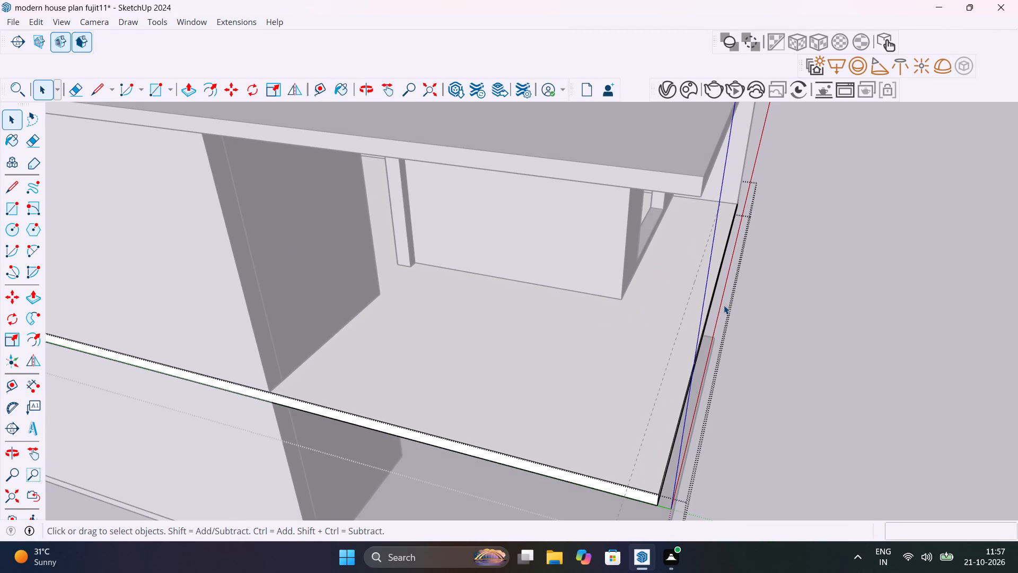
key("r")
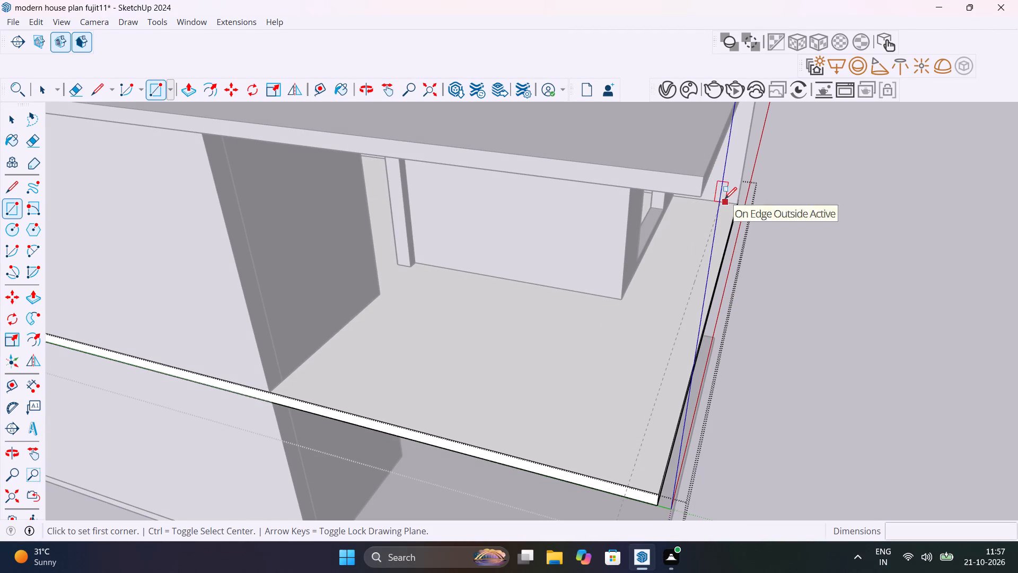
left_click(722, 199)
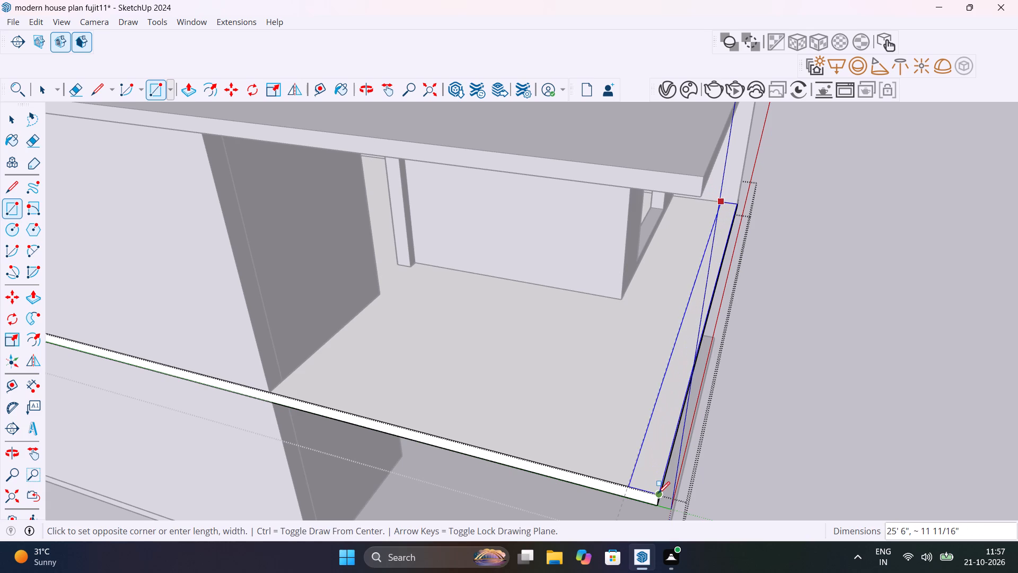
left_click(659, 493)
key("space")
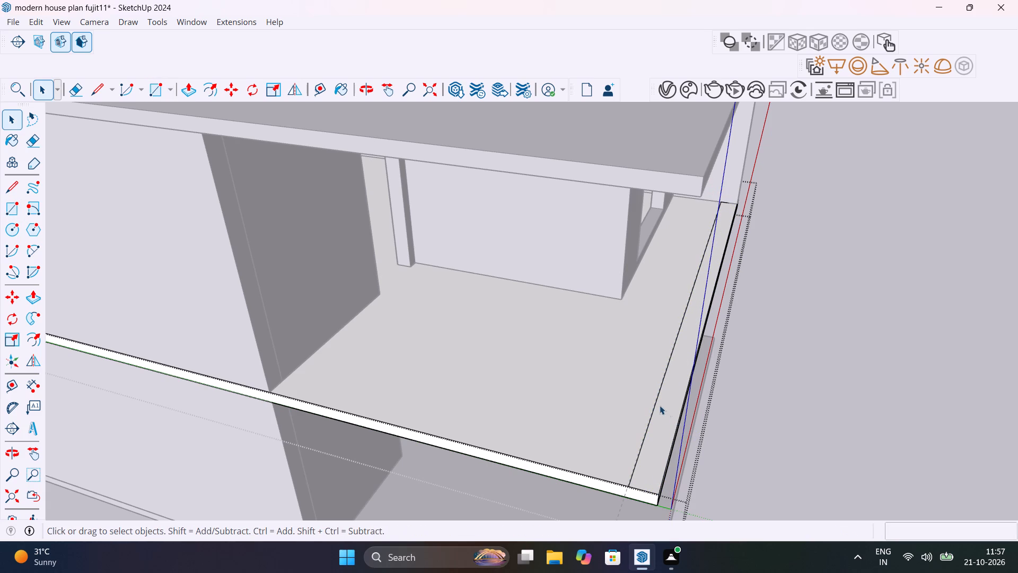
Extrude the front edge strip of the upper floor slab up 1' as a balcony kerb and leave the slab group.
left_click(666, 409)
key("p")
left_click(666, 409)
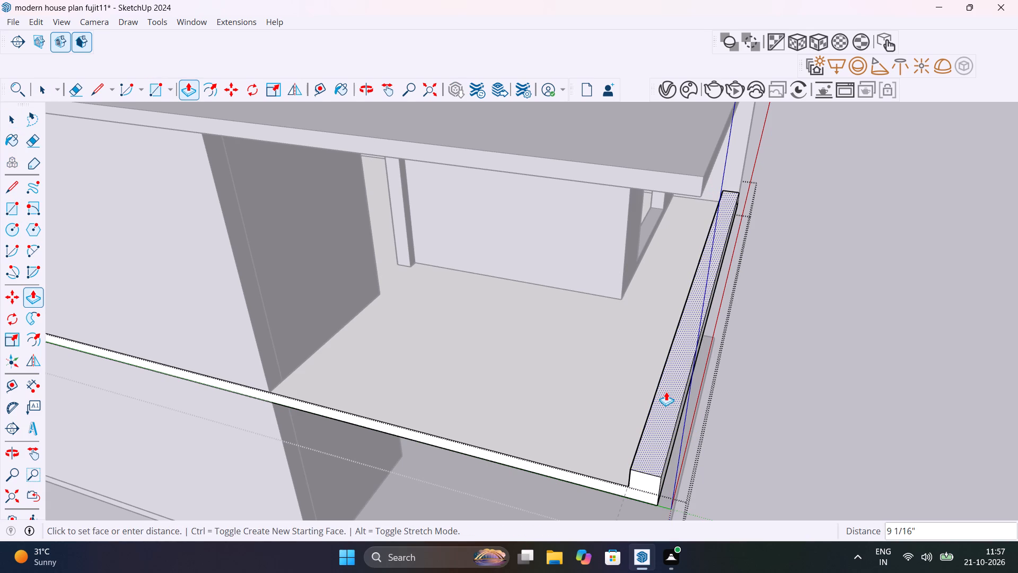
type("1'")
key("Return")
key("space")
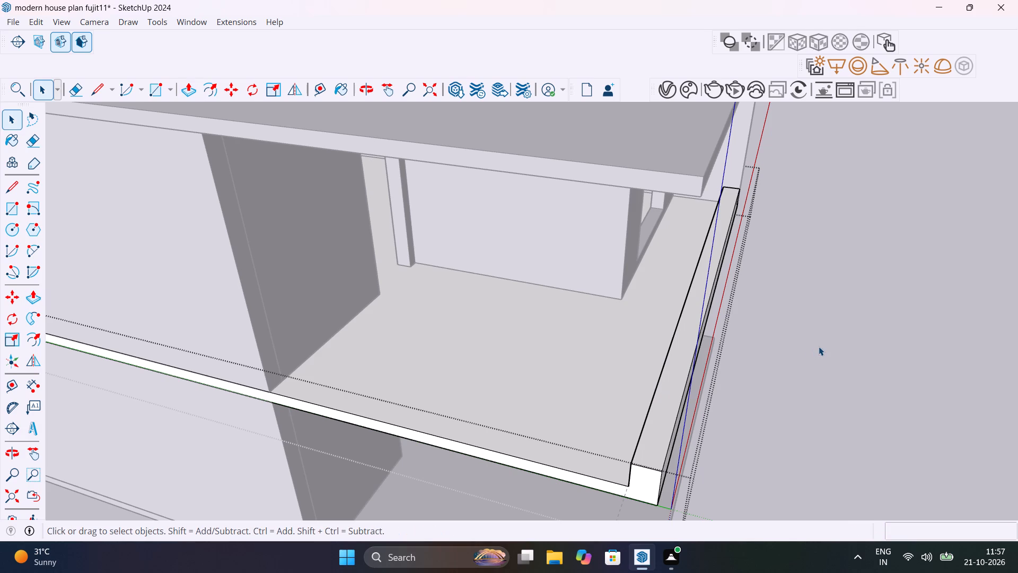
left_click(819, 346)
scroll(820, 345, "down", 1)
middle_click_drag(801, 323, 621, 236)
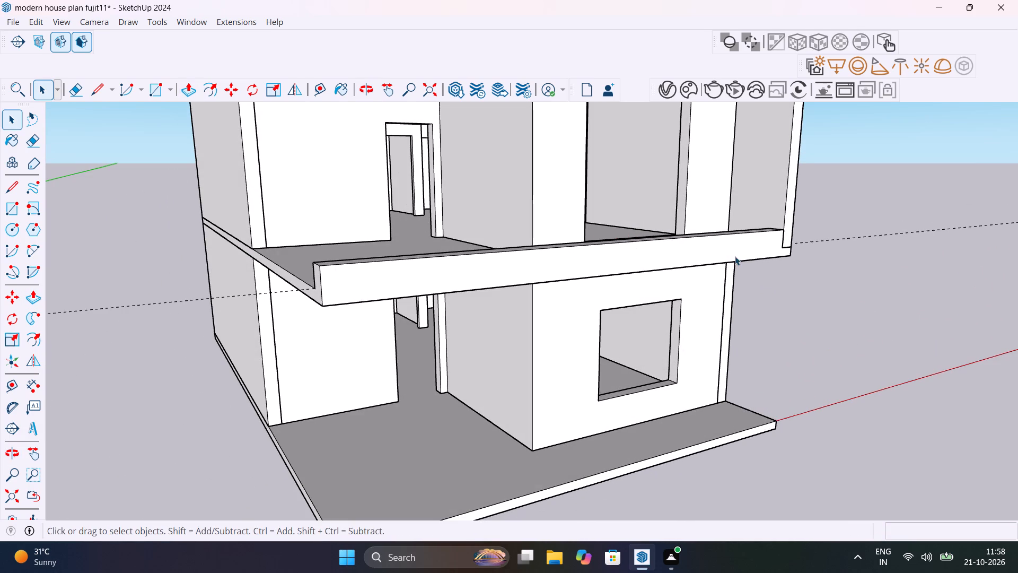
middle_click_drag(740, 257, 628, 290)
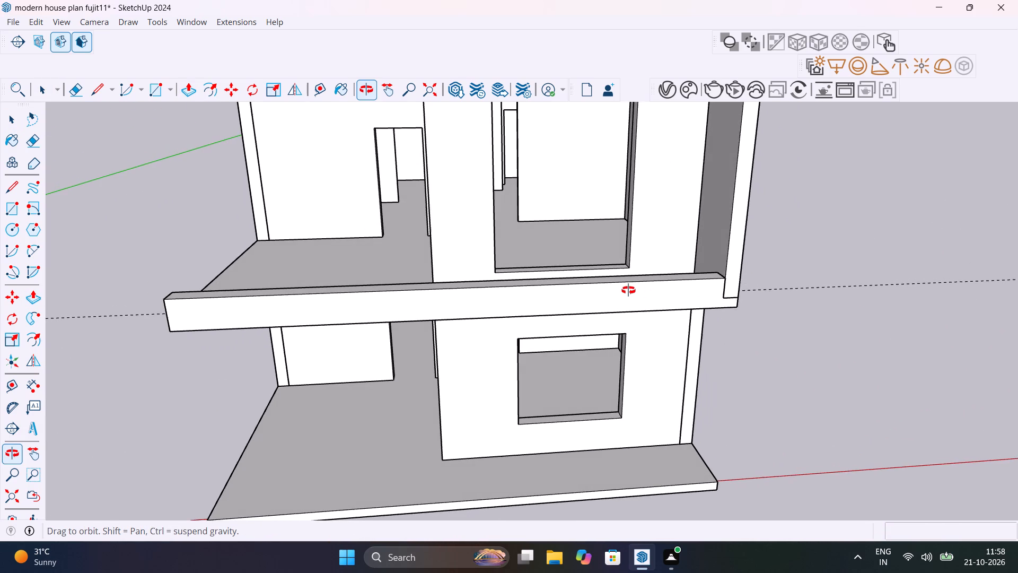
middle_click_drag(628, 290, 628, 291)
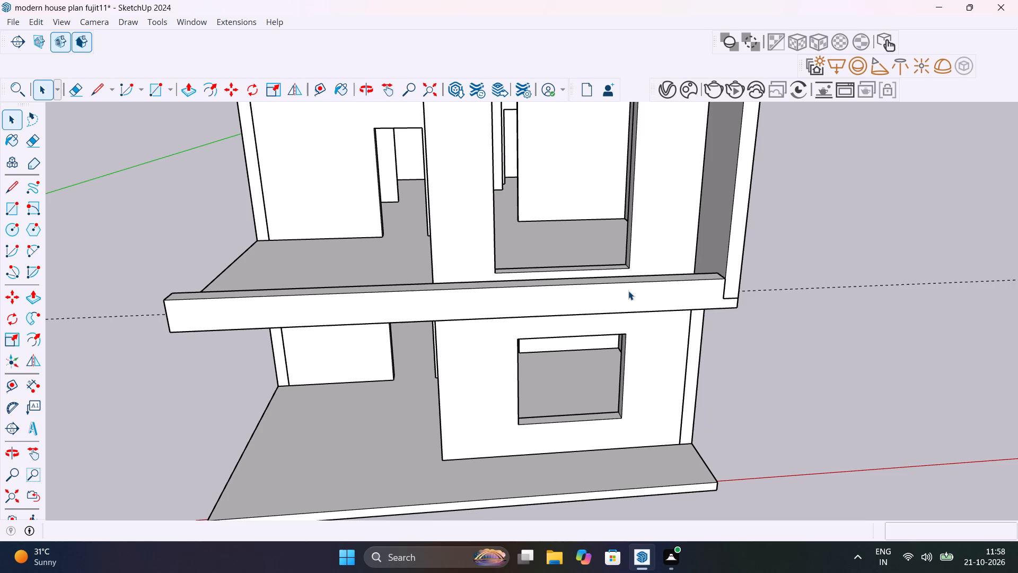
Push the upper-floor side wall's front end face back 4' to line up with the front window wall, and leave the wall groups.
middle_click_drag(724, 297, 610, 343)
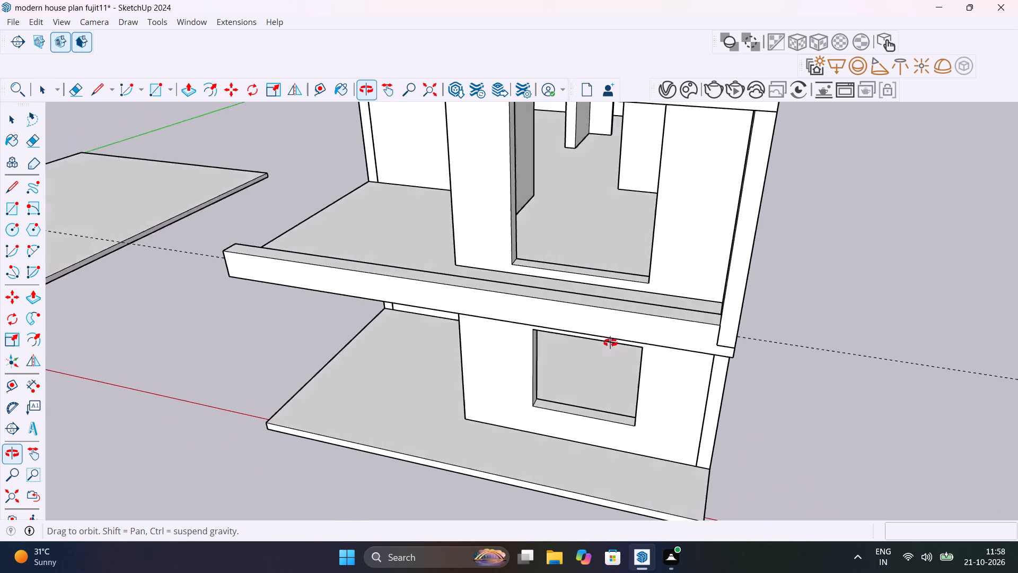
middle_click_drag(610, 343, 528, 394)
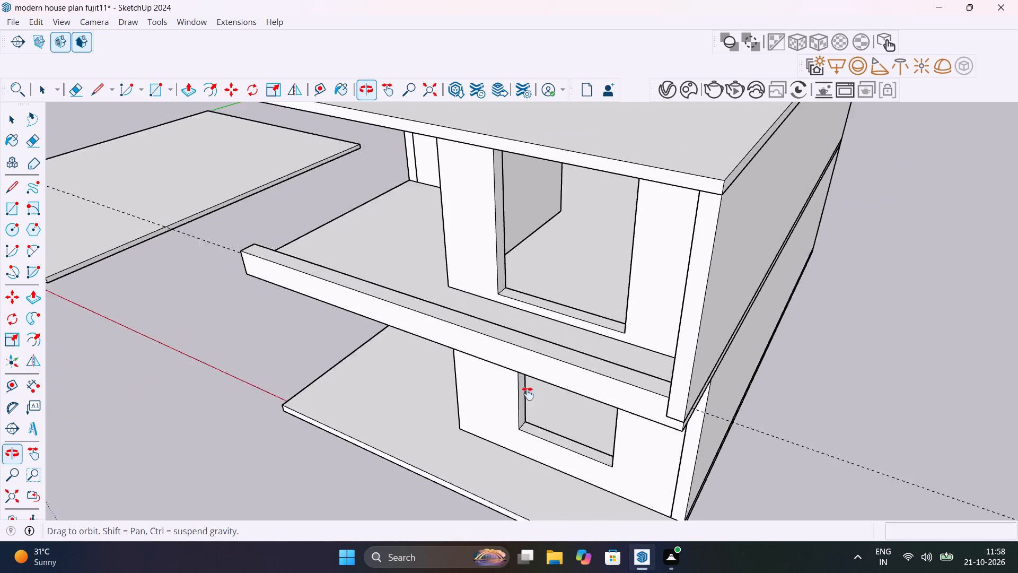
middle_click_drag(528, 394, 561, 388)
left_click(701, 326)
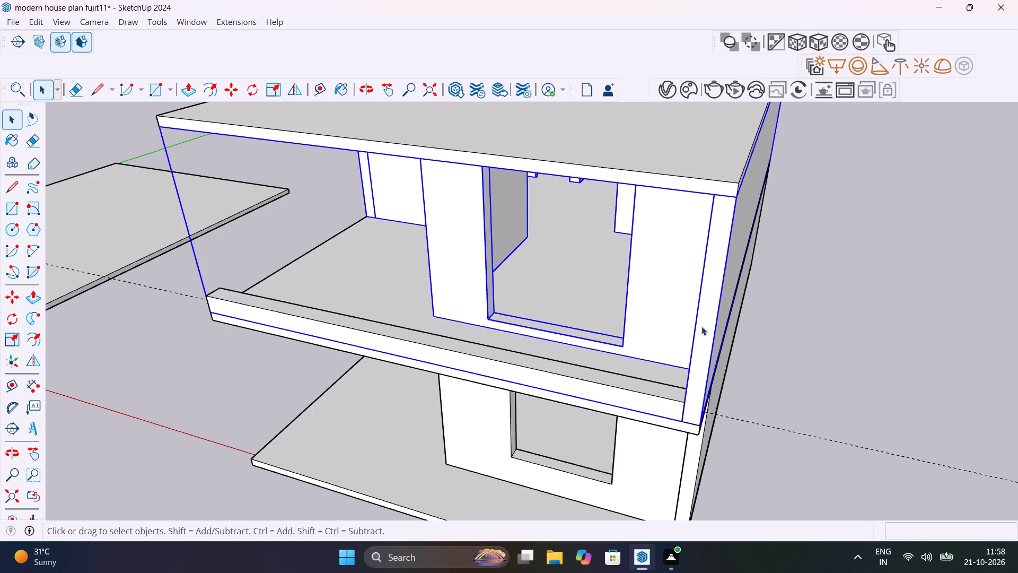
double_click(703, 328)
left_click(703, 327)
left_click(703, 327)
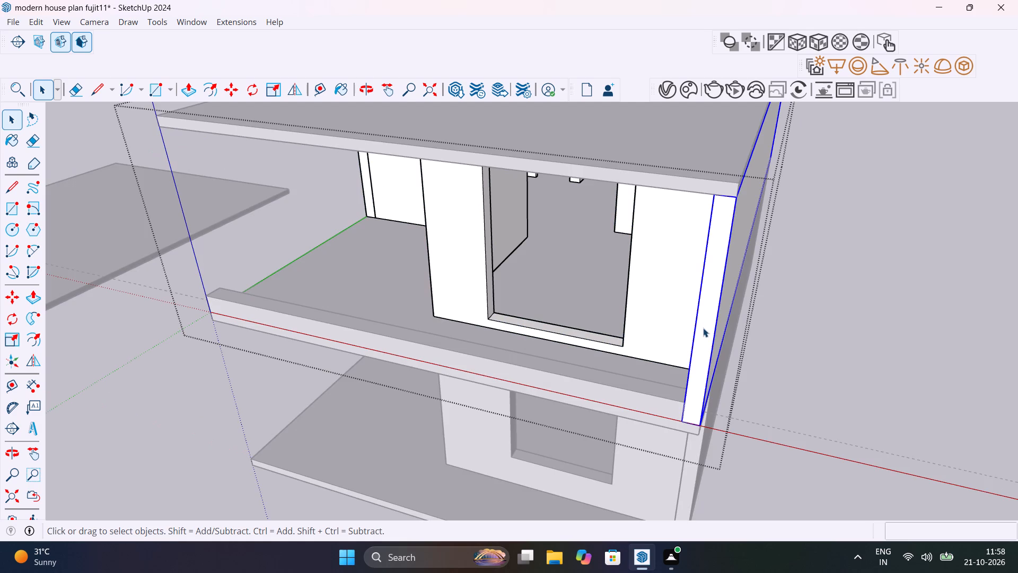
double_click(703, 328)
left_click(703, 328)
left_click(703, 330)
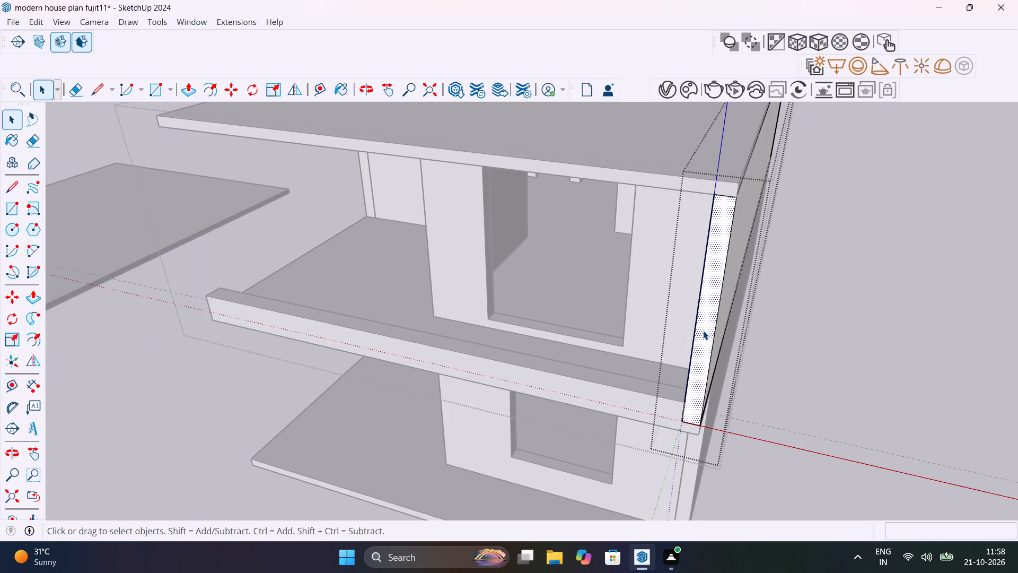
key("p")
left_click(703, 331)
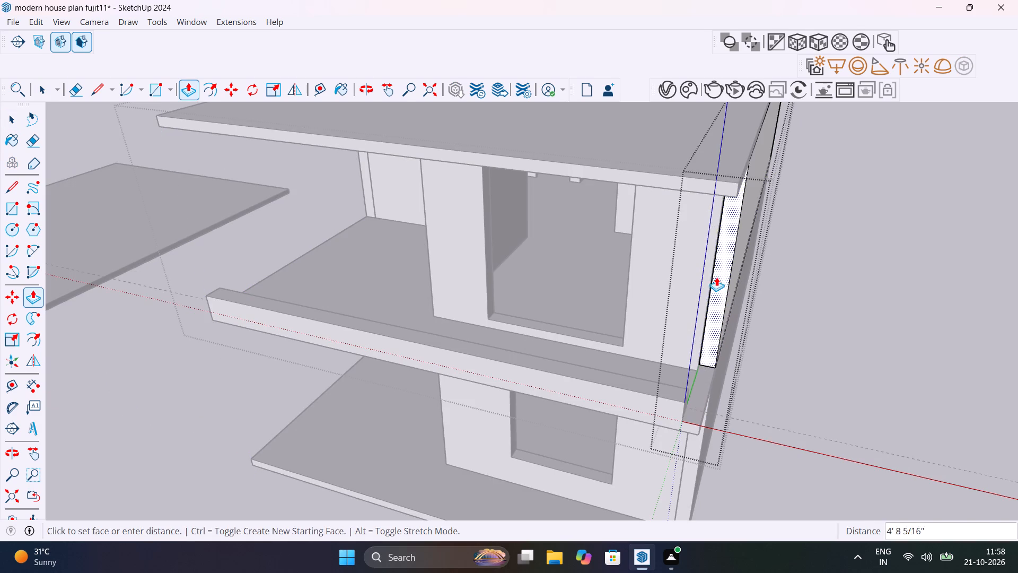
left_click(714, 268)
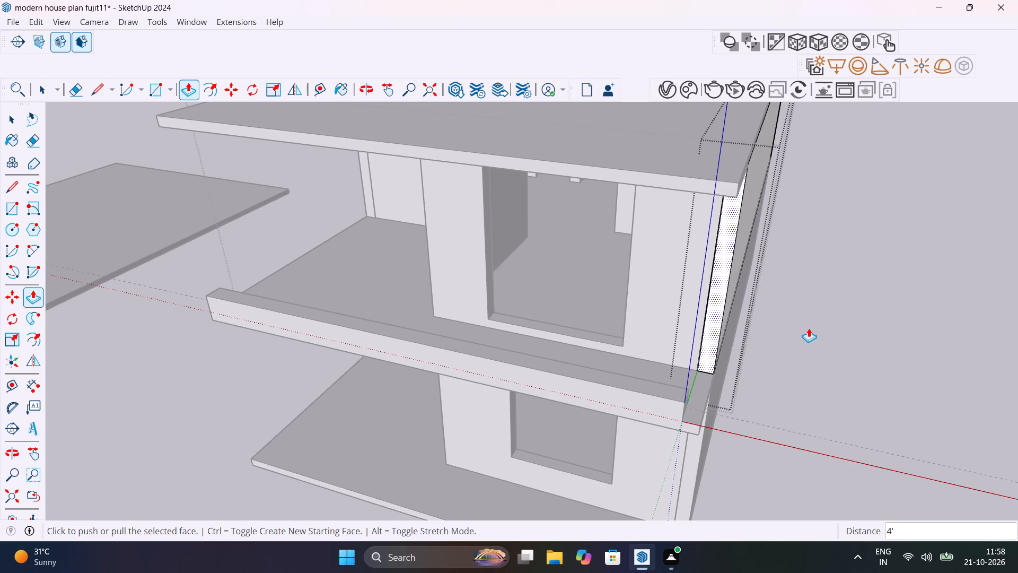
key("space")
left_click(809, 328)
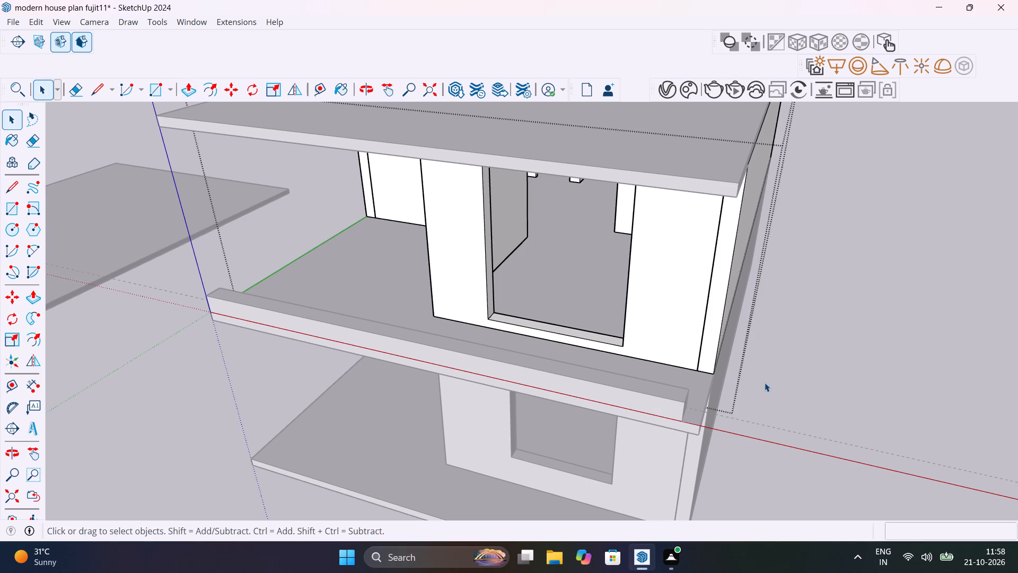
middle_click_drag(784, 430, 829, 475)
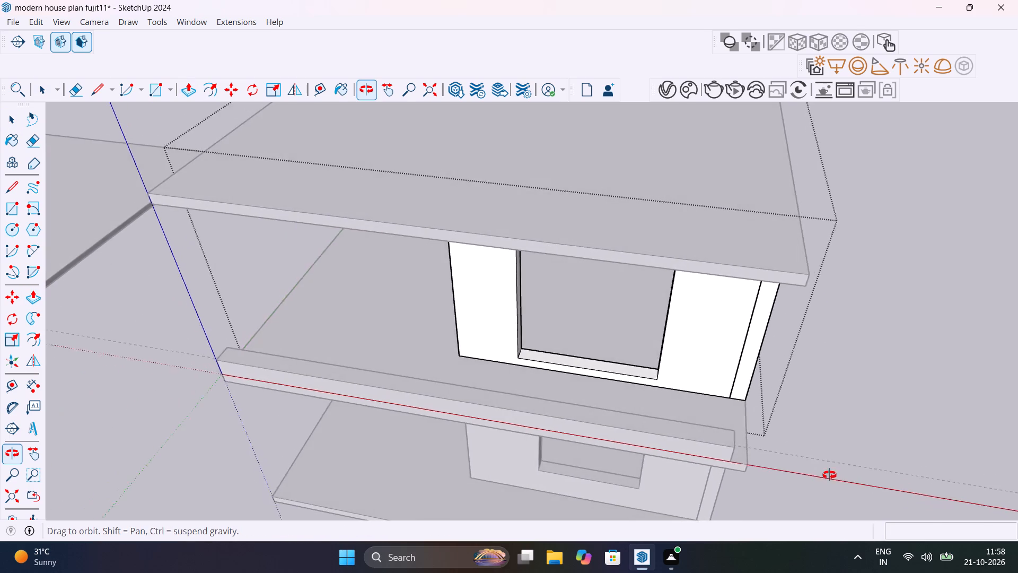
middle_click_drag(829, 475, 849, 444)
left_click(930, 332)
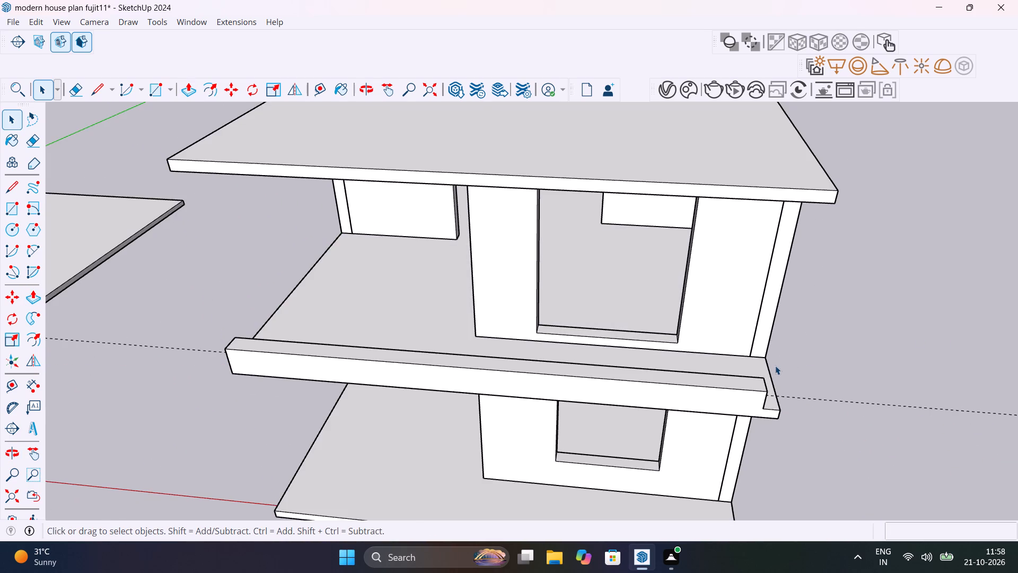
Open the upper floor slab group, push the balcony kerb's top face down 1' to slab level, and leave the group.
scroll(774, 366, "up", 5)
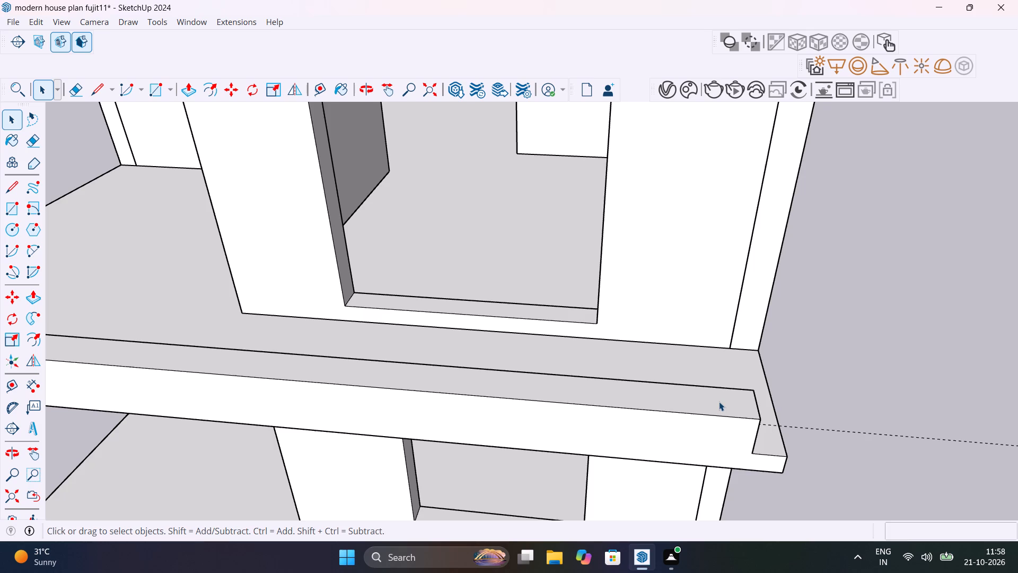
left_click(719, 402)
double_click(719, 402)
left_click(719, 403)
left_click(719, 402)
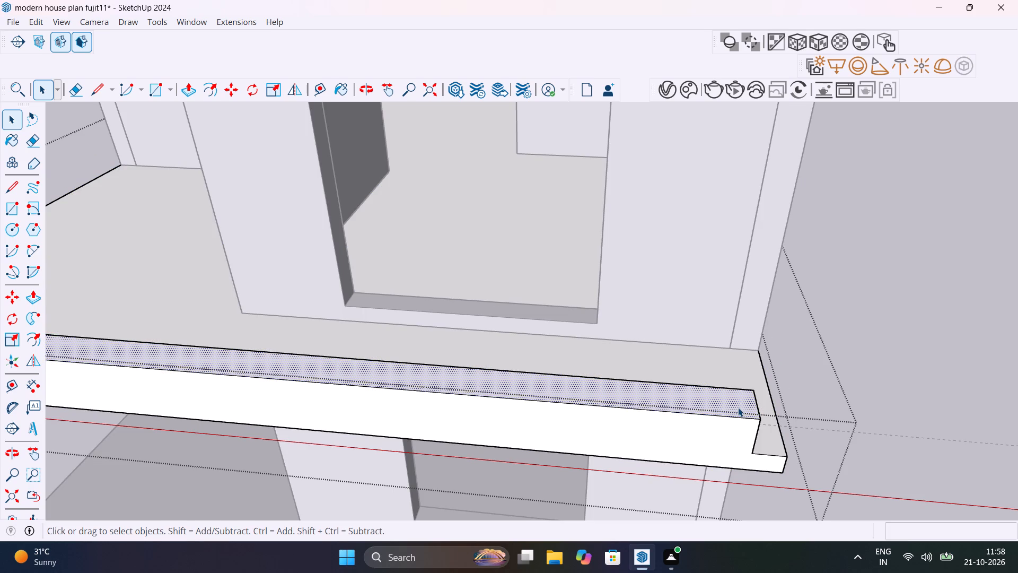
key("p")
left_click(738, 407)
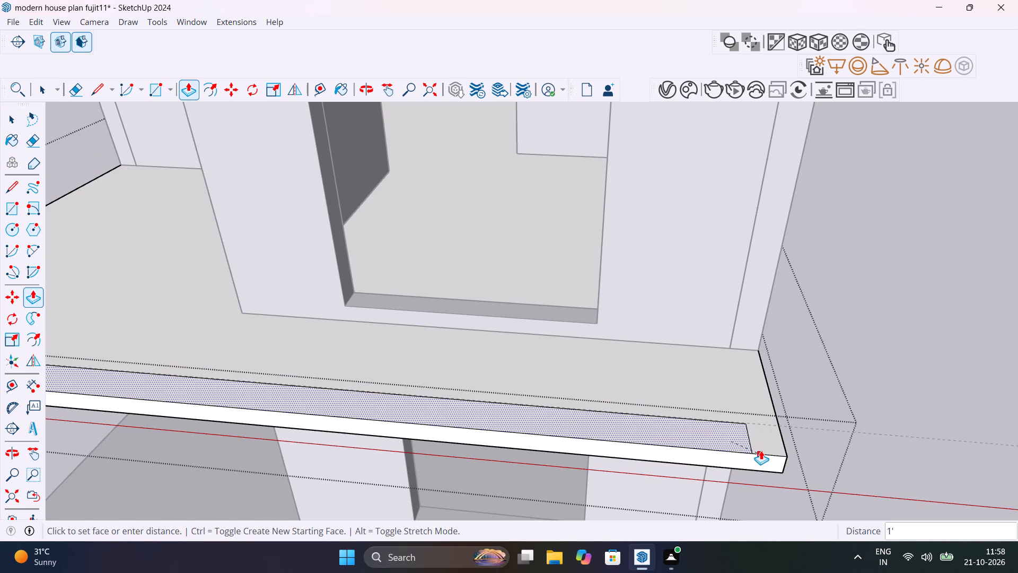
left_click(761, 450)
key("space")
left_click(860, 368)
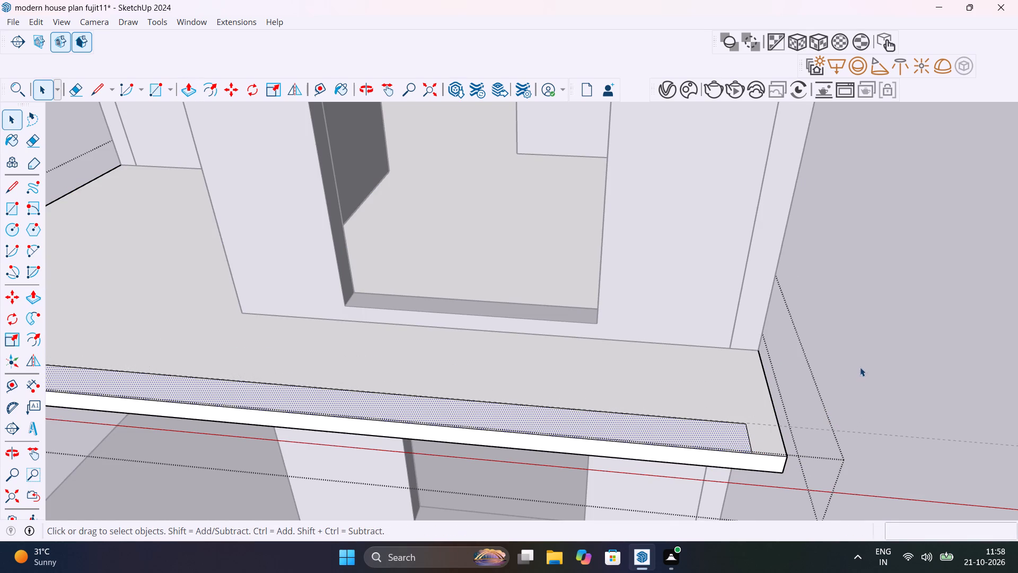
Place a guide line on the upper floor slab 1' inward from its side edge beside the shortened wall.
scroll(779, 389, "up", 6)
scroll(779, 389, "down", 4)
key("t")
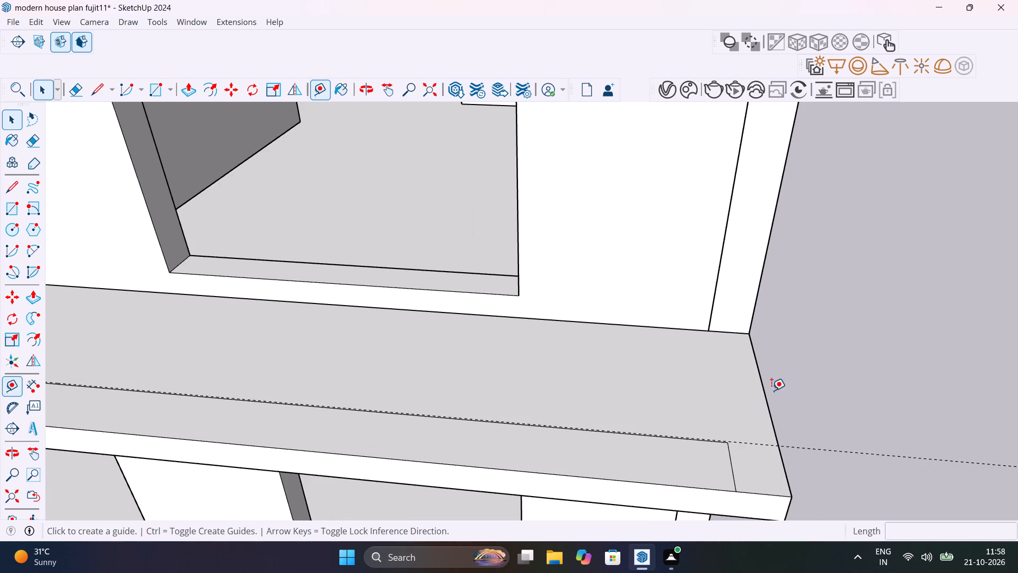
left_click(765, 398)
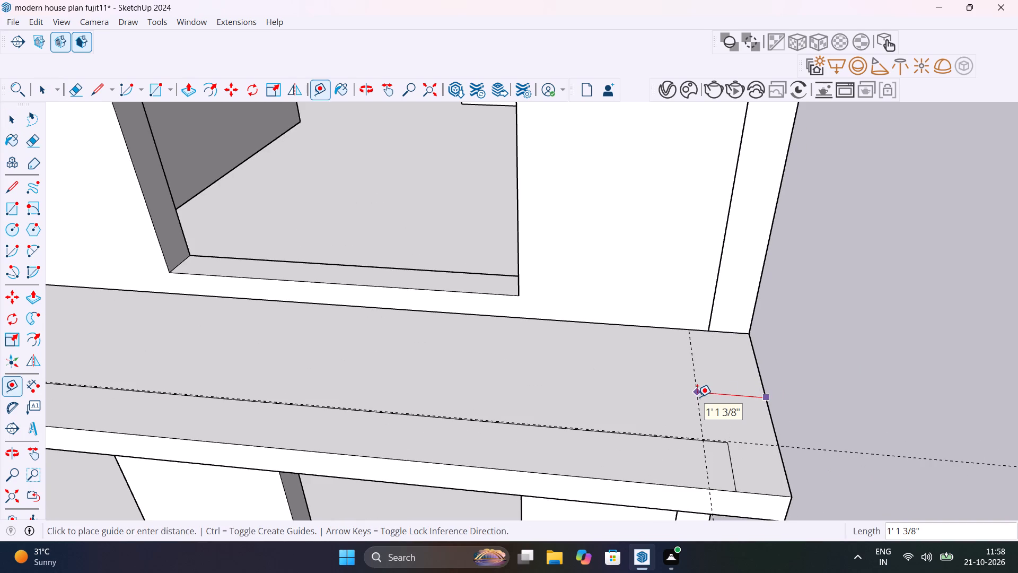
type("1'")
key("Return")
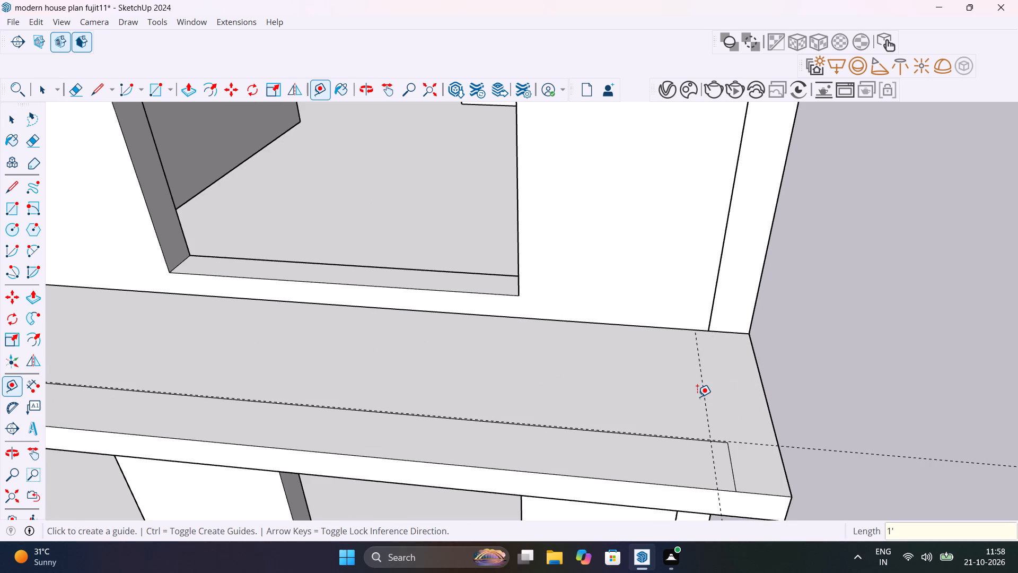
key("space")
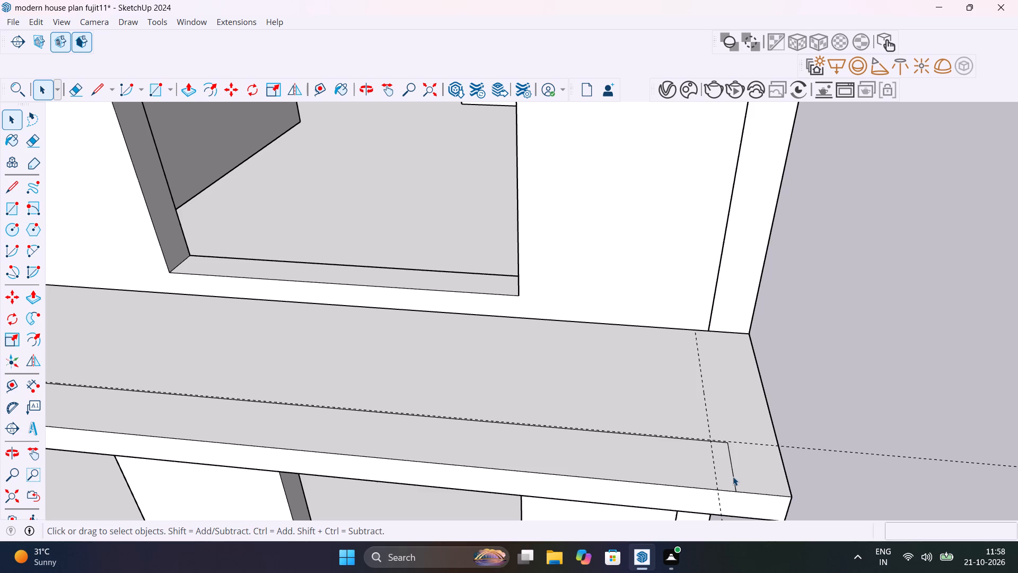
Open the upper floor slab group and delete the flattened strip's short end edge and long inner edge.
left_click(733, 476)
double_click(733, 476)
left_click(733, 476)
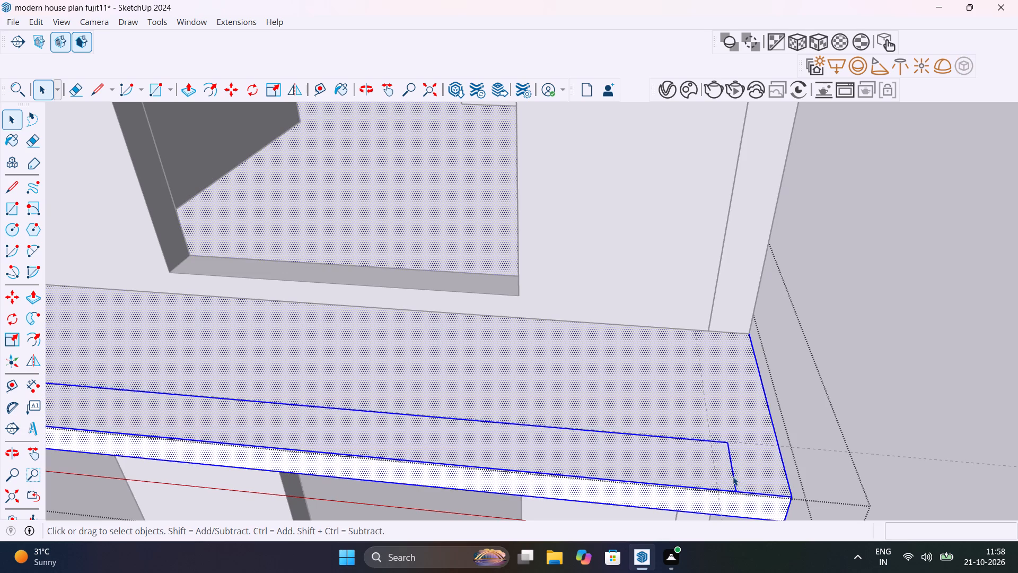
left_click(733, 476)
left_click(733, 476)
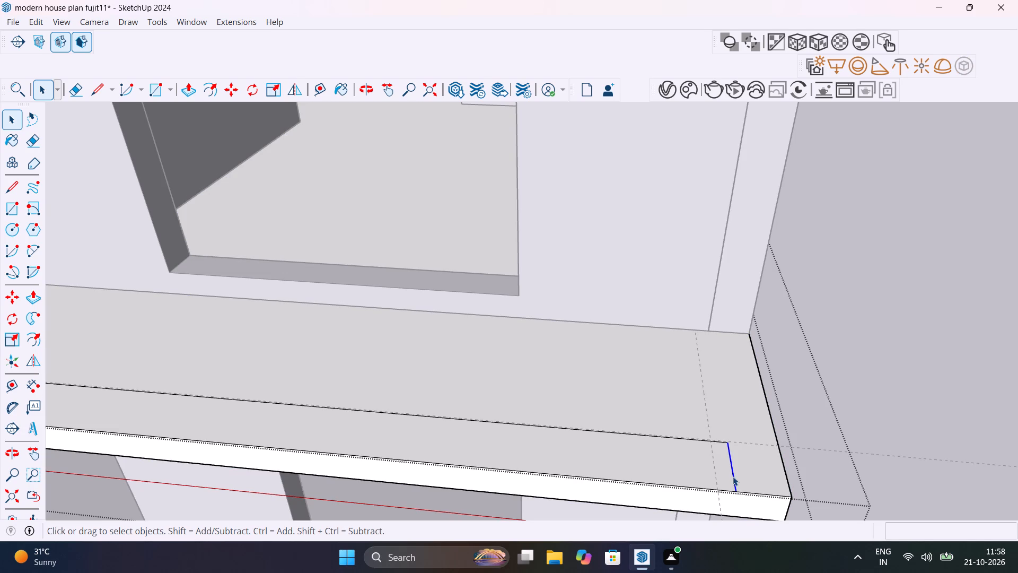
key("Delete")
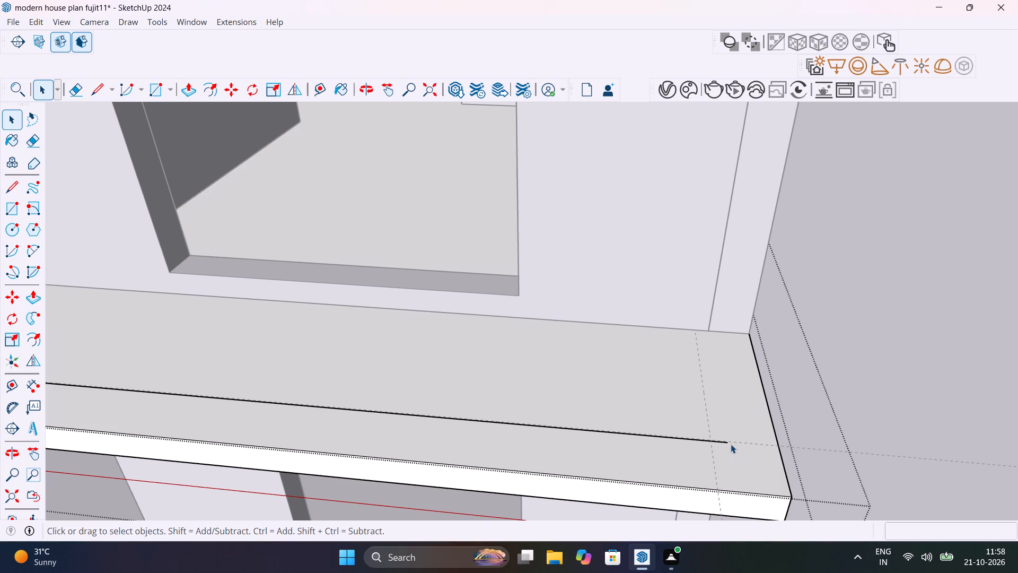
left_click(713, 440)
key("Delete")
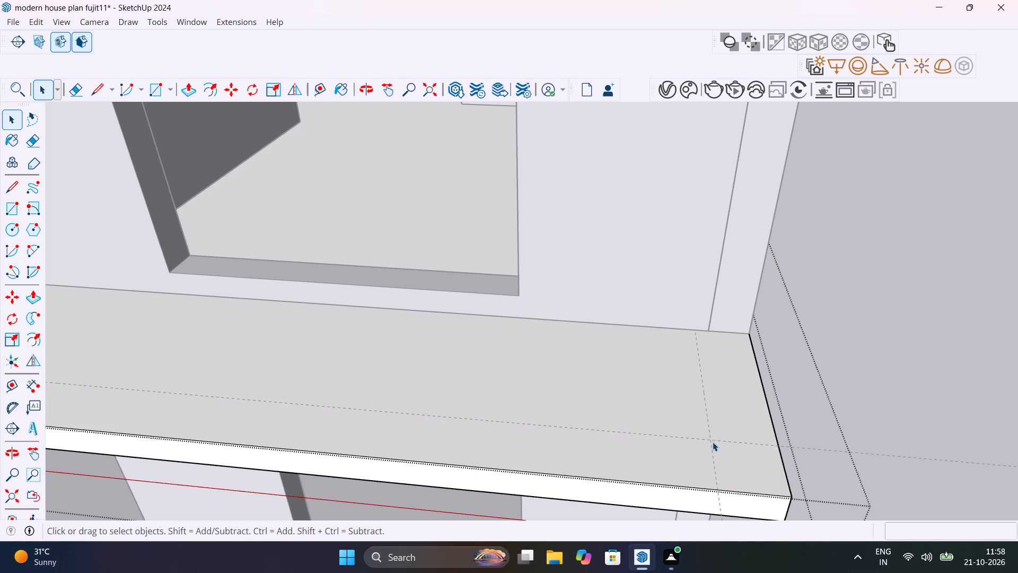
Draw a 1' by 26' 3" rectangle along the slab's full front edge, from the front guide line to the opposite corner.
scroll(713, 440, "down", 7)
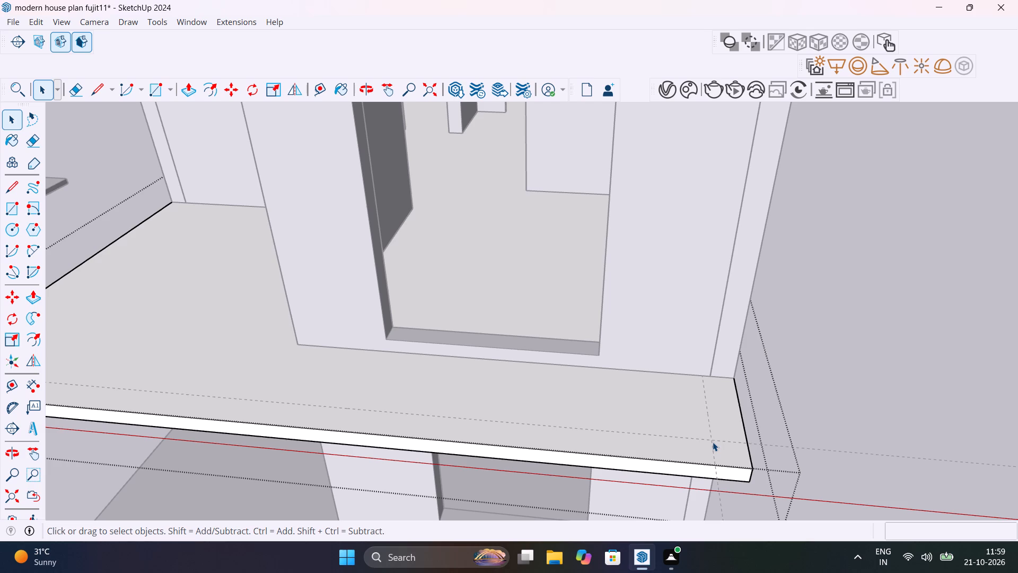
scroll(713, 442, "down", 7)
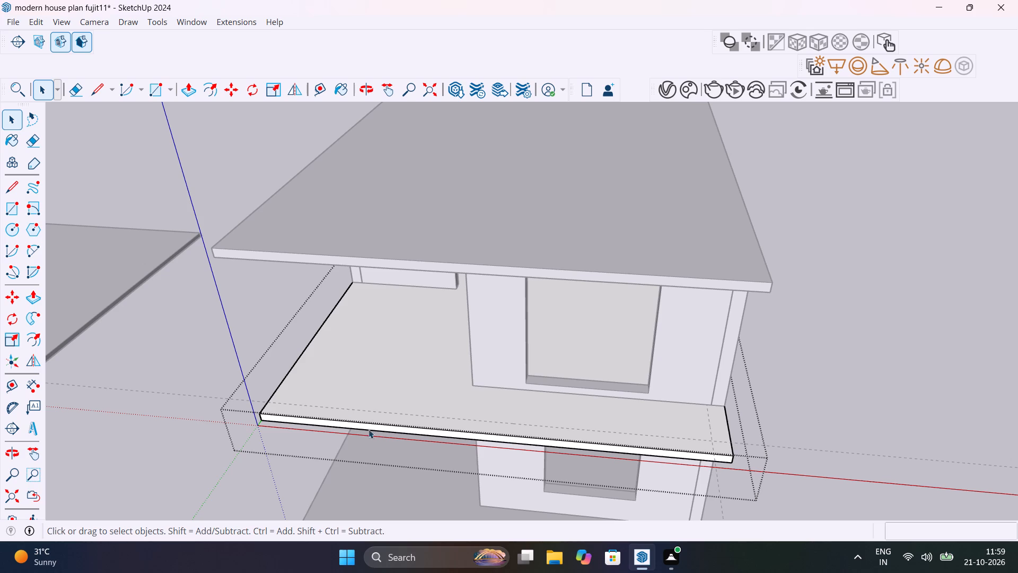
key("r")
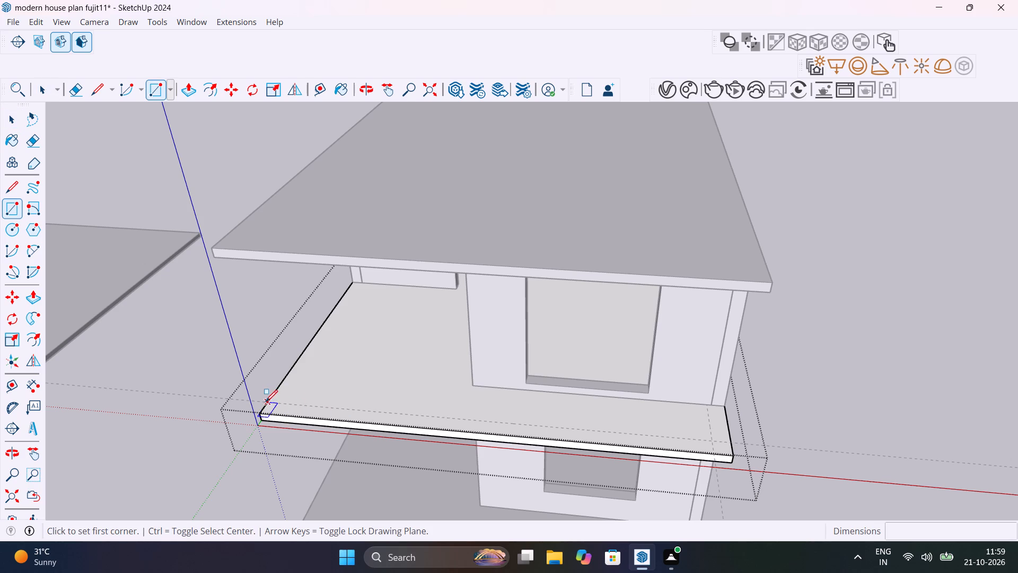
left_click(265, 402)
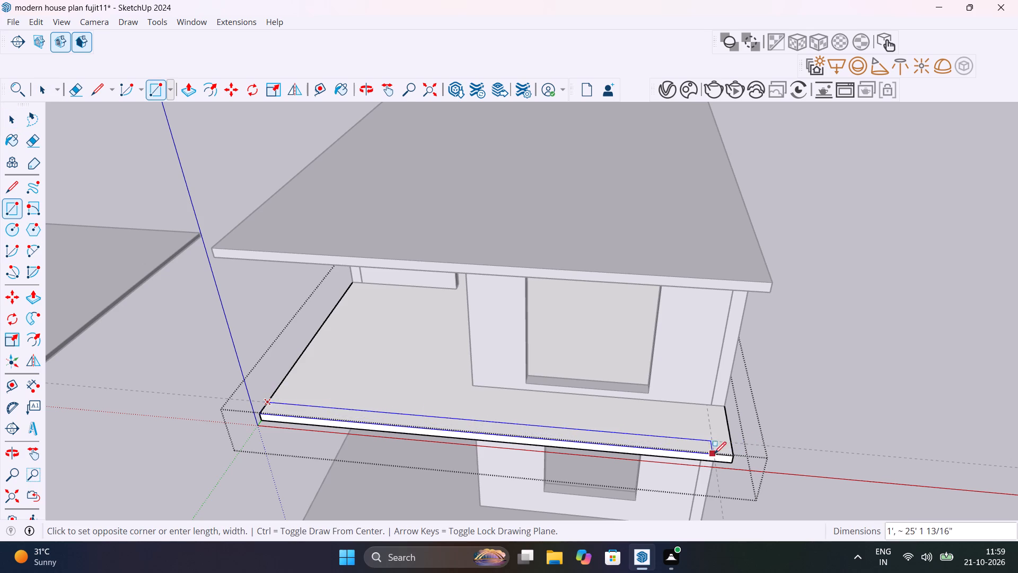
left_click(732, 455)
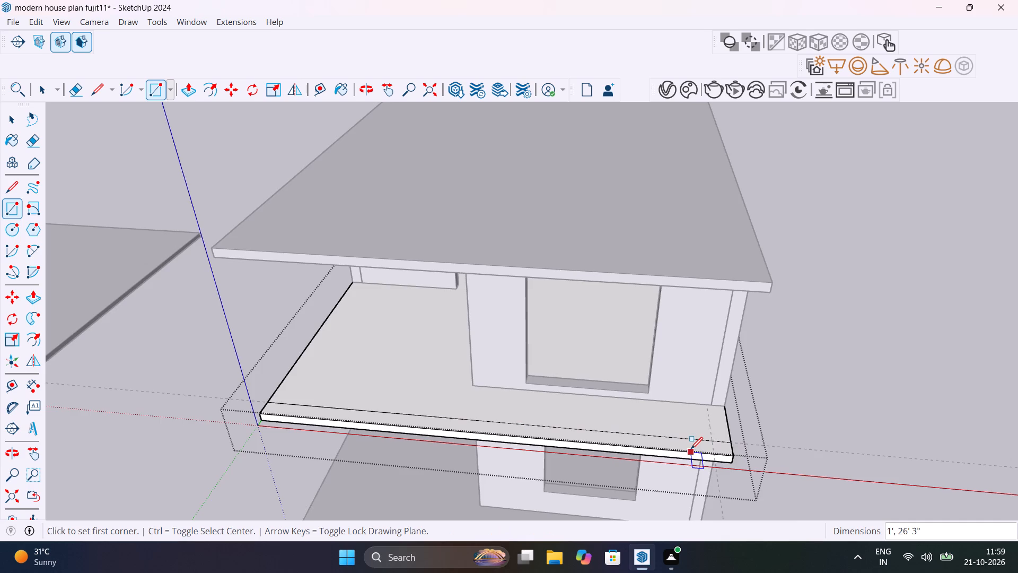
Extrude the full-length front edge strip up 1' as the balcony kerb and leave the slab group.
scroll(691, 448, "up", 12)
key("space")
left_click(688, 442)
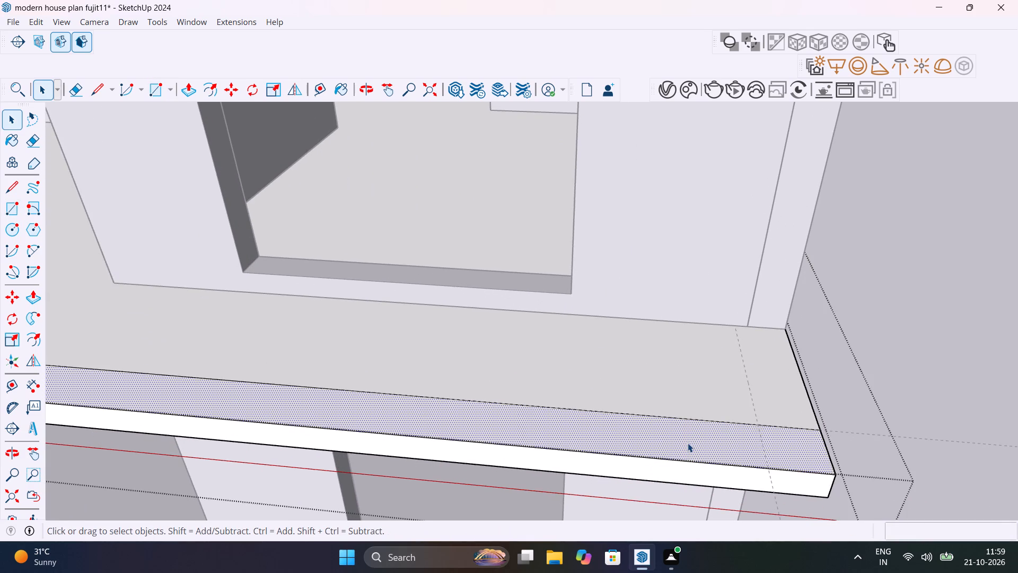
key("p")
left_click(688, 443)
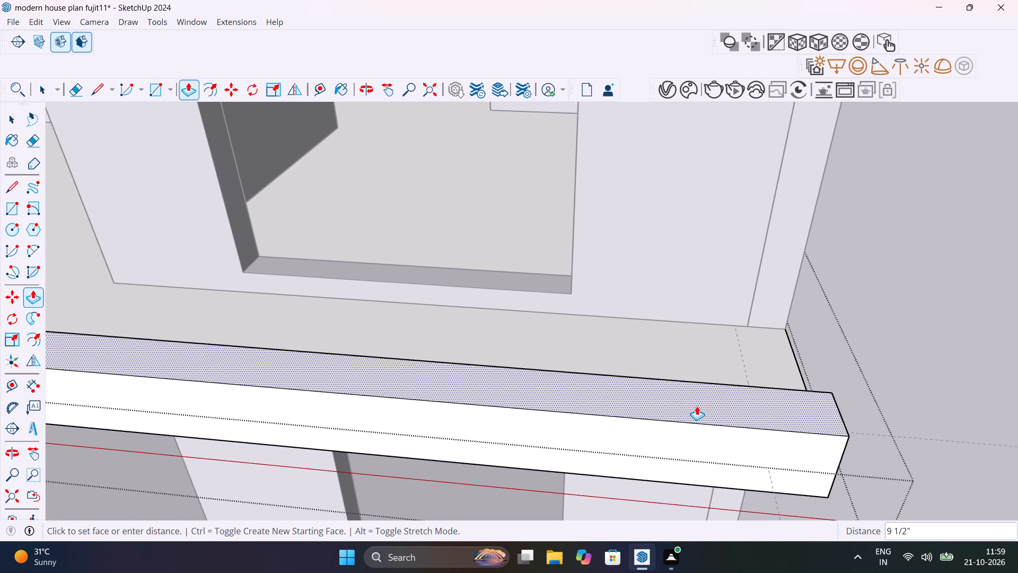
type("1'")
key("Return")
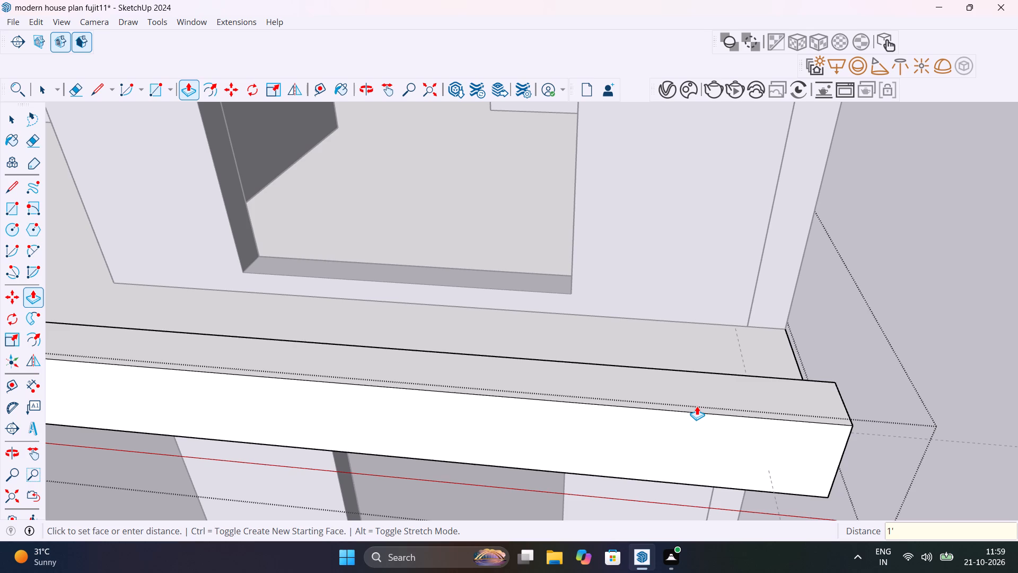
key("space")
left_click(937, 270)
scroll(892, 310, "down", 5)
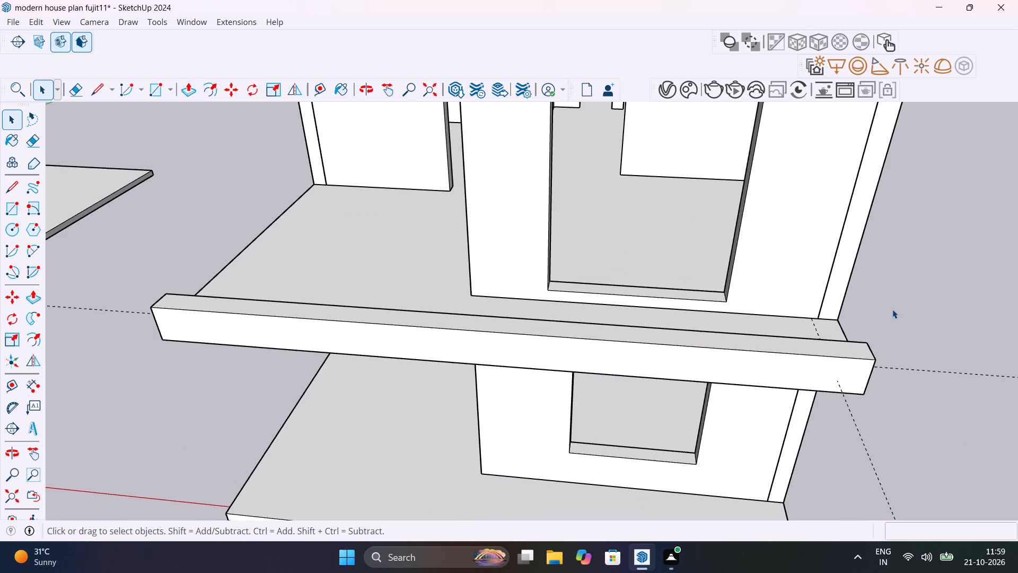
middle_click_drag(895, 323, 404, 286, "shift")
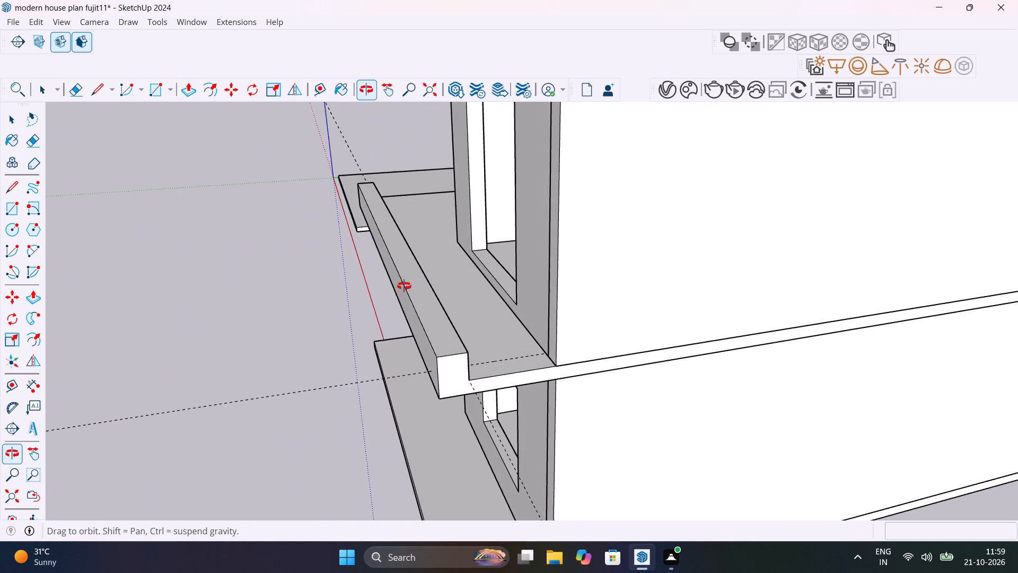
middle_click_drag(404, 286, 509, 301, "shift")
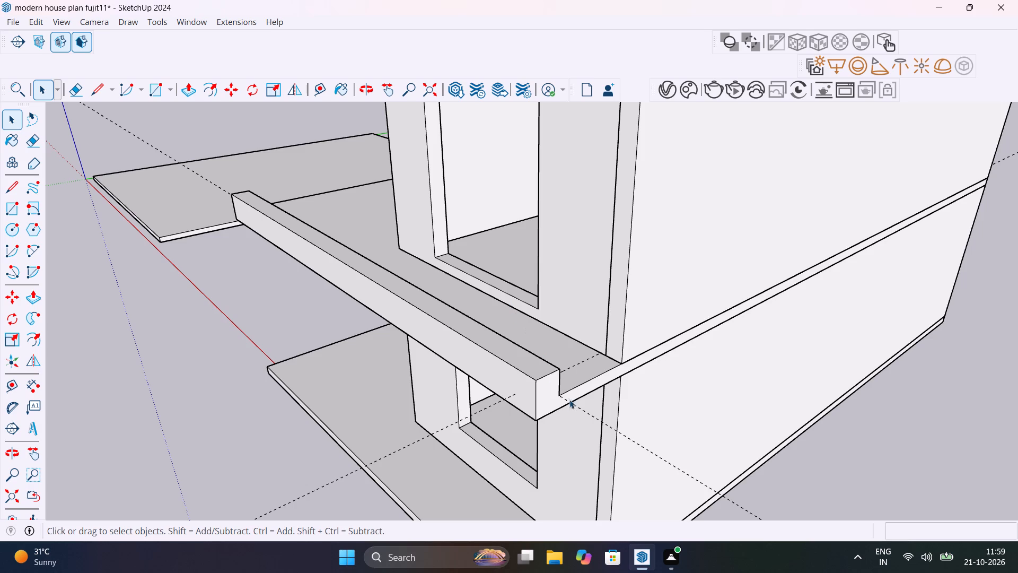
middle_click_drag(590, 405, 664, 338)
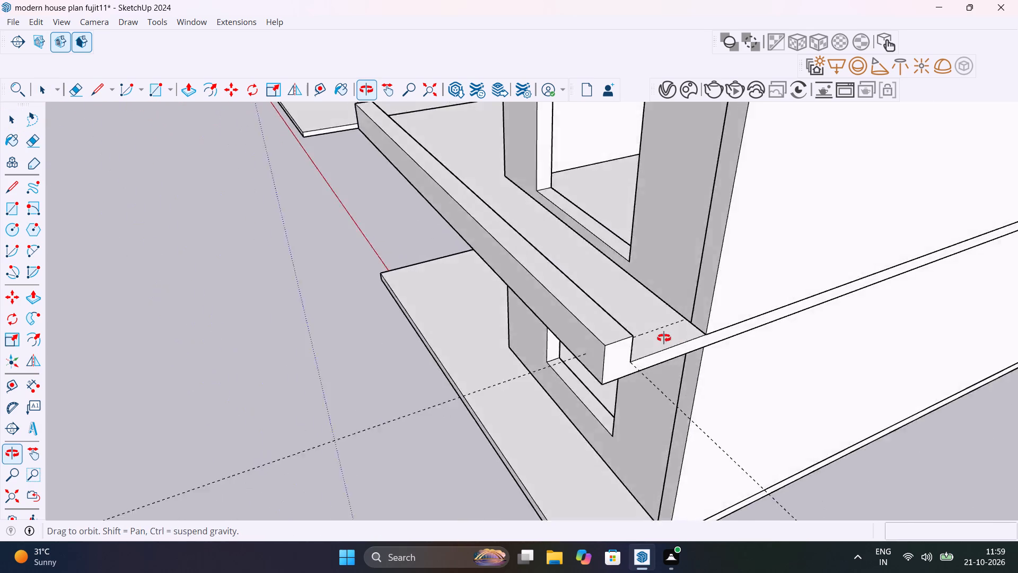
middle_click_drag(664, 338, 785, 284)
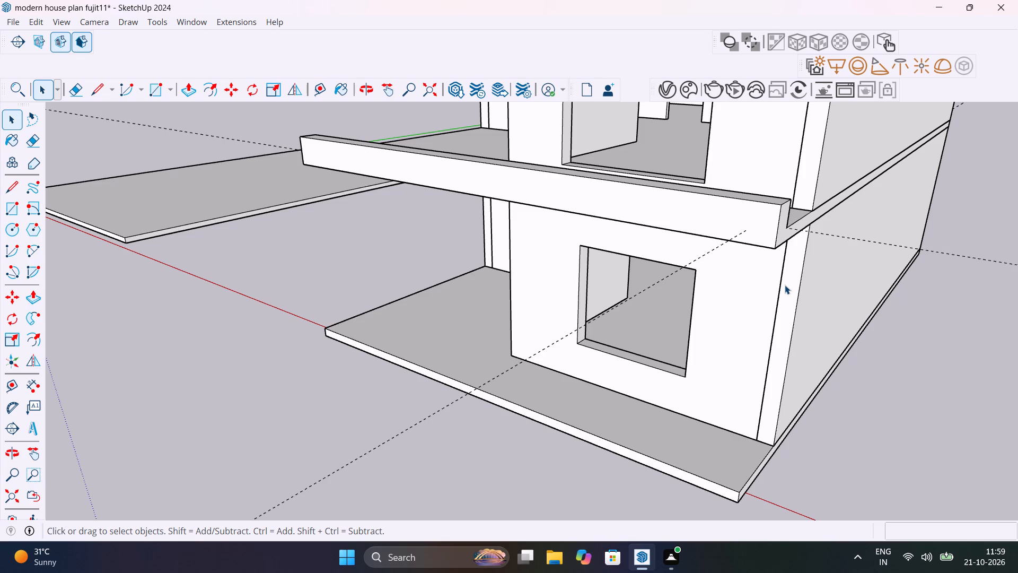
Draw a 1' by 3' rectangle on the upper floor slab, from the side guide line at the wall to the kerb's inner corner.
middle_click_drag(796, 216, 868, 420)
scroll(843, 343, "up", 6)
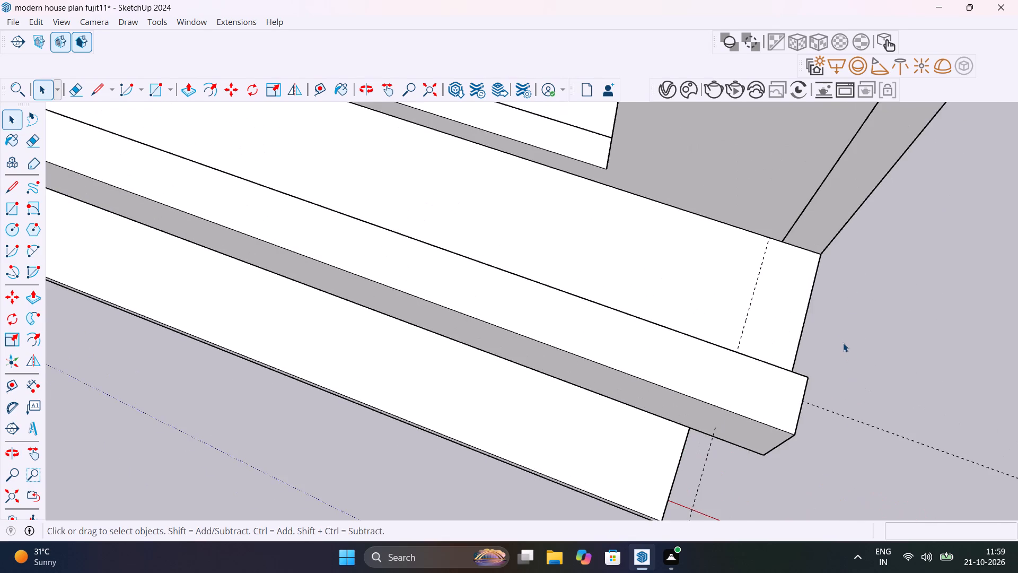
scroll(843, 343, "up", 2)
key("r")
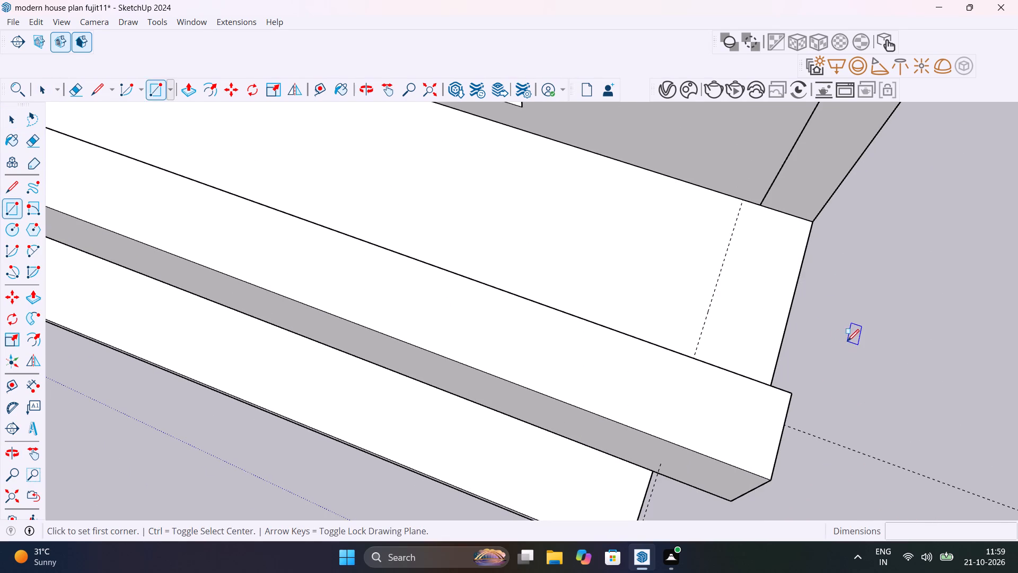
middle_click_drag(844, 340, 504, 123)
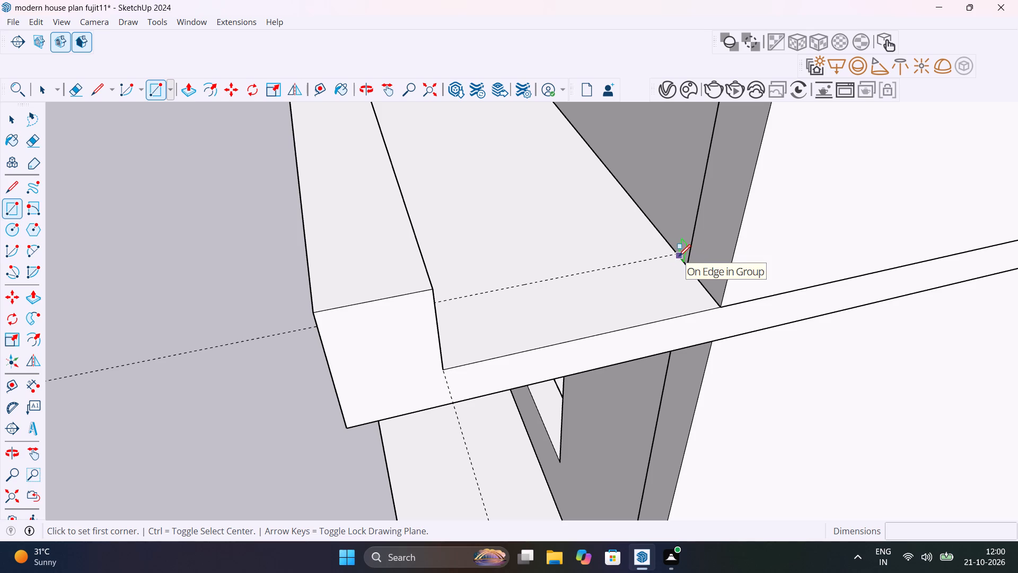
left_click(675, 254)
middle_click_drag(570, 321, 569, 321)
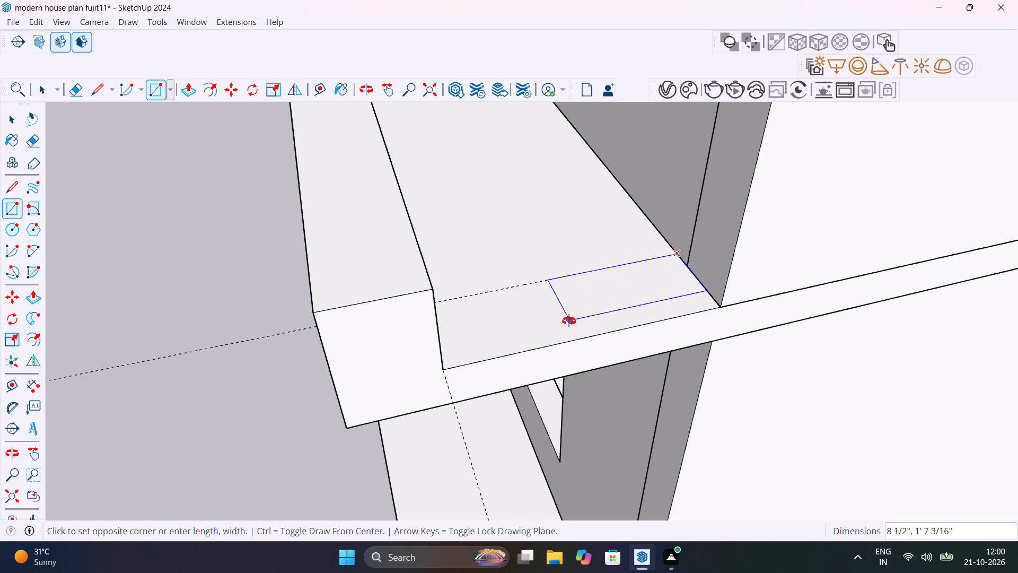
middle_click_drag(569, 321, 373, 314)
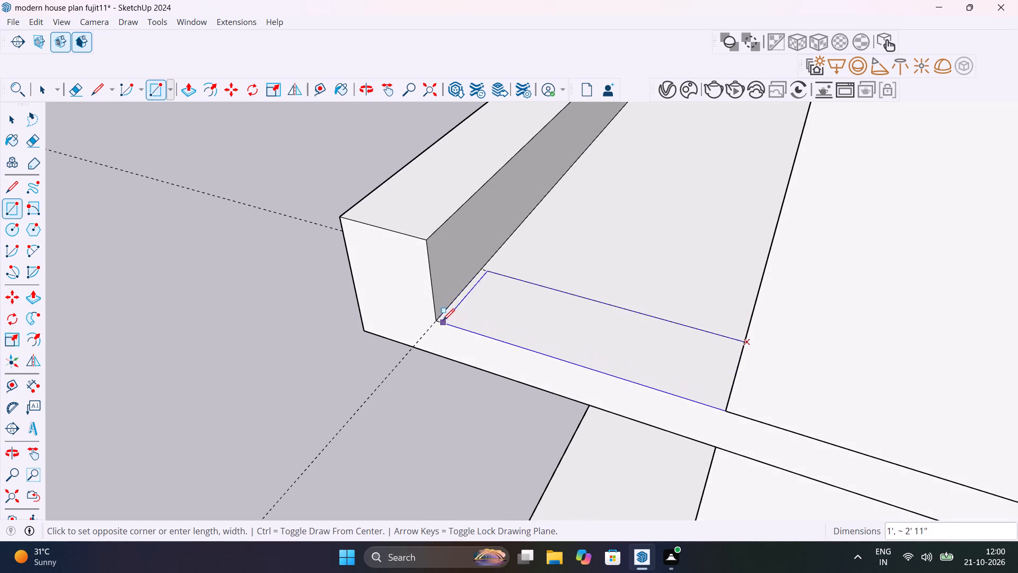
left_click(438, 318)
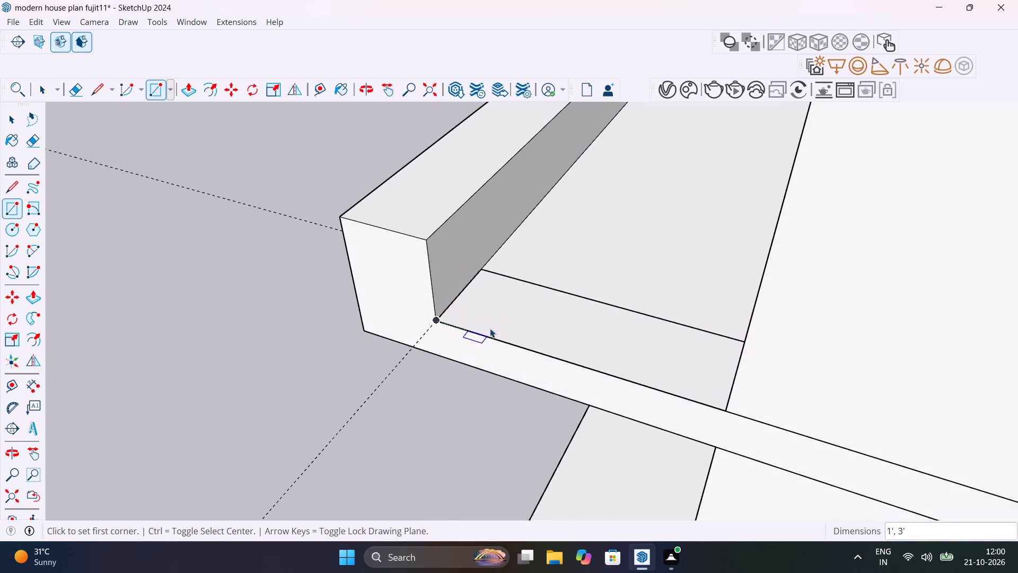
Extrude the 1' by 3' rectangle up 10' to the underside of the roof slab as a side wall extension.
key("space")
key("space")
left_click(603, 323)
key("p")
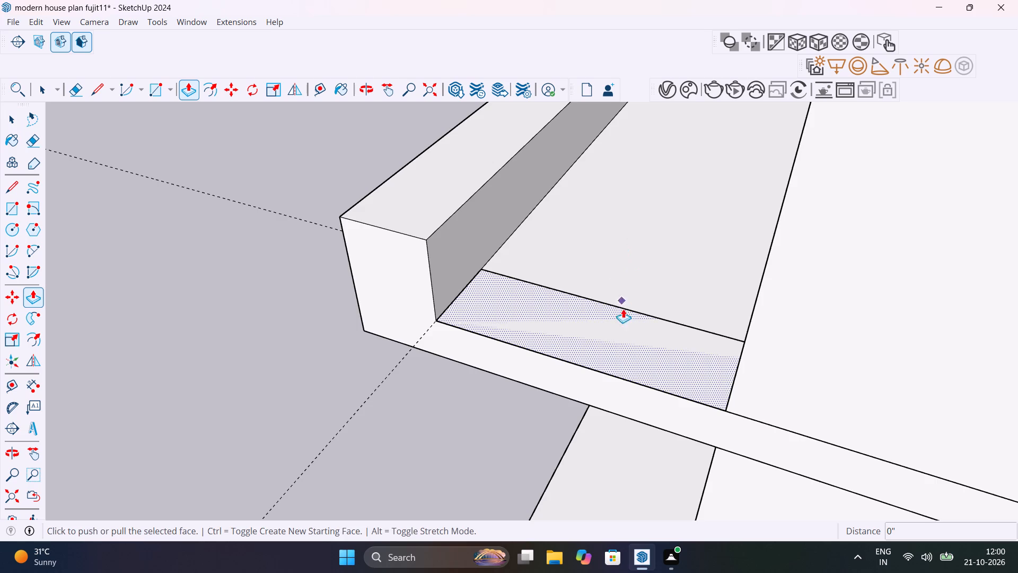
left_click(618, 333)
scroll(620, 243, "down", 13)
middle_click_drag(629, 261, 879, 195)
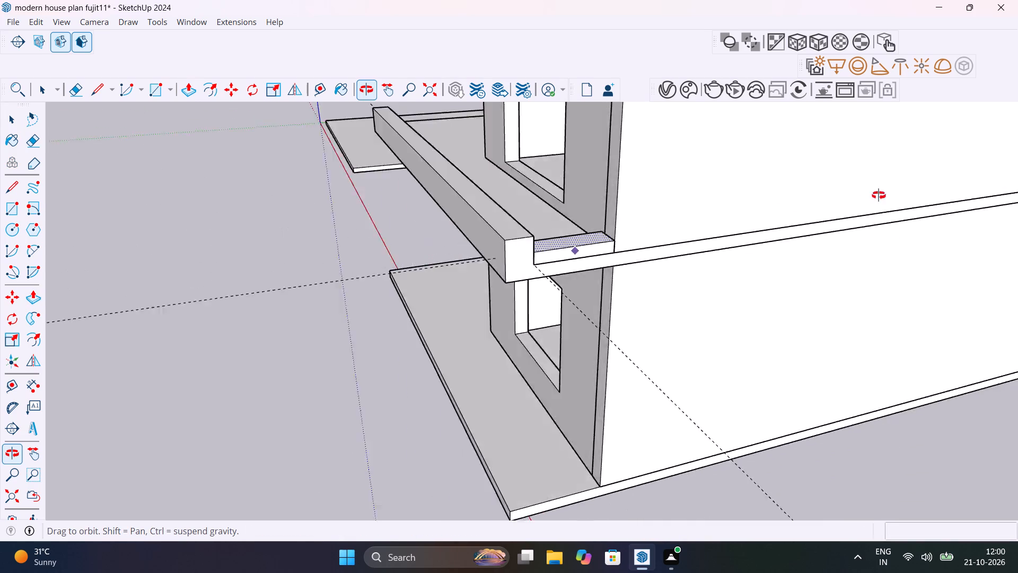
middle_click_drag(879, 195, 957, 184)
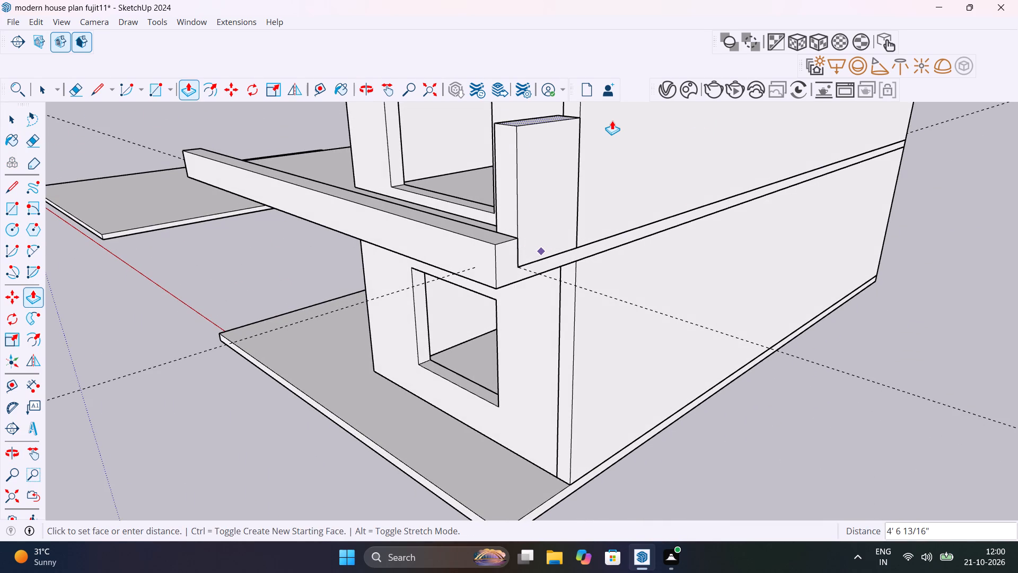
scroll(612, 120, "down", 5)
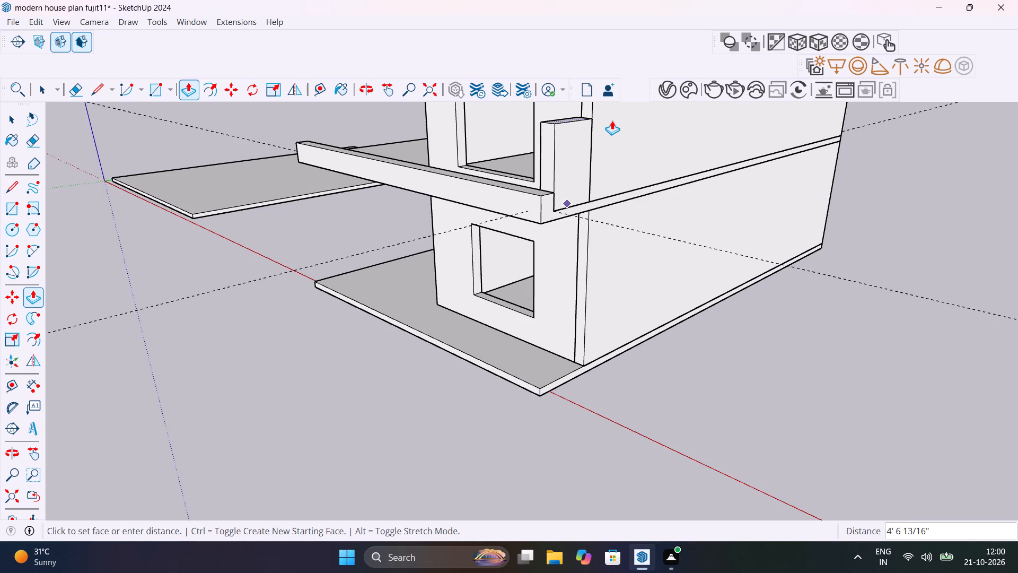
middle_click_drag(612, 120, 584, 321, "shift")
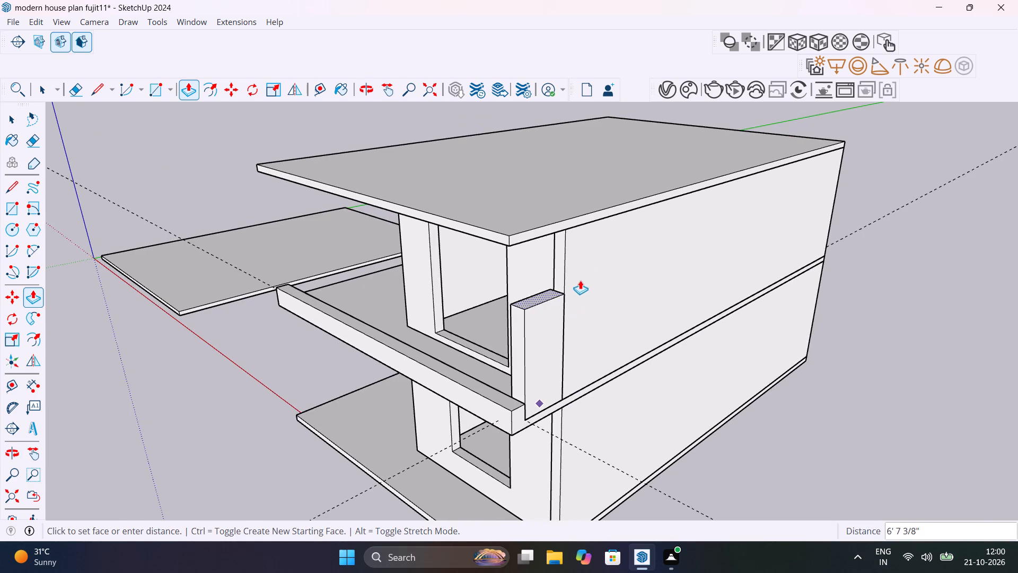
middle_click_drag(565, 222, 639, 108)
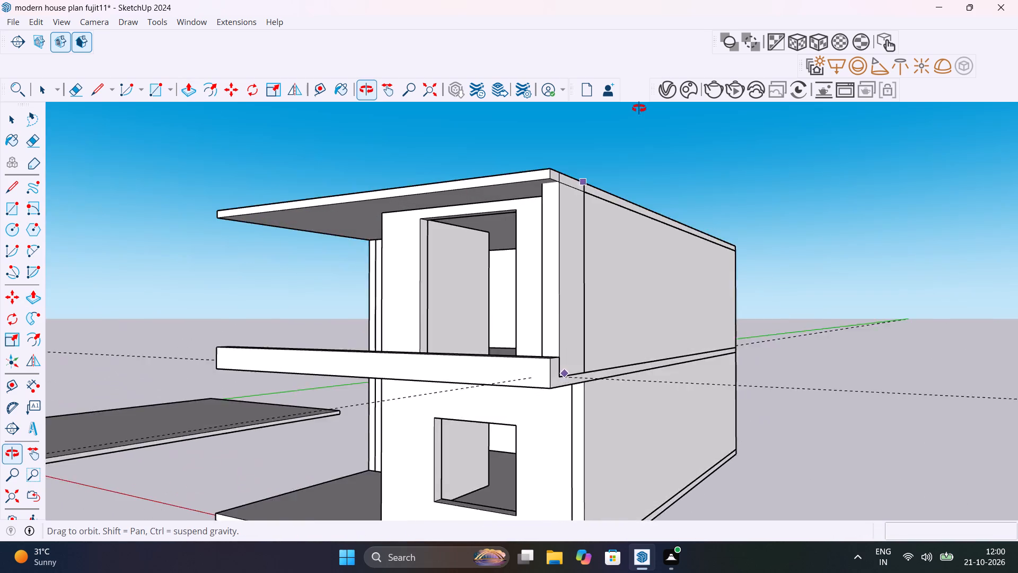
middle_click_drag(639, 108, 639, 108)
scroll(639, 108, "up", 1)
left_click(579, 212)
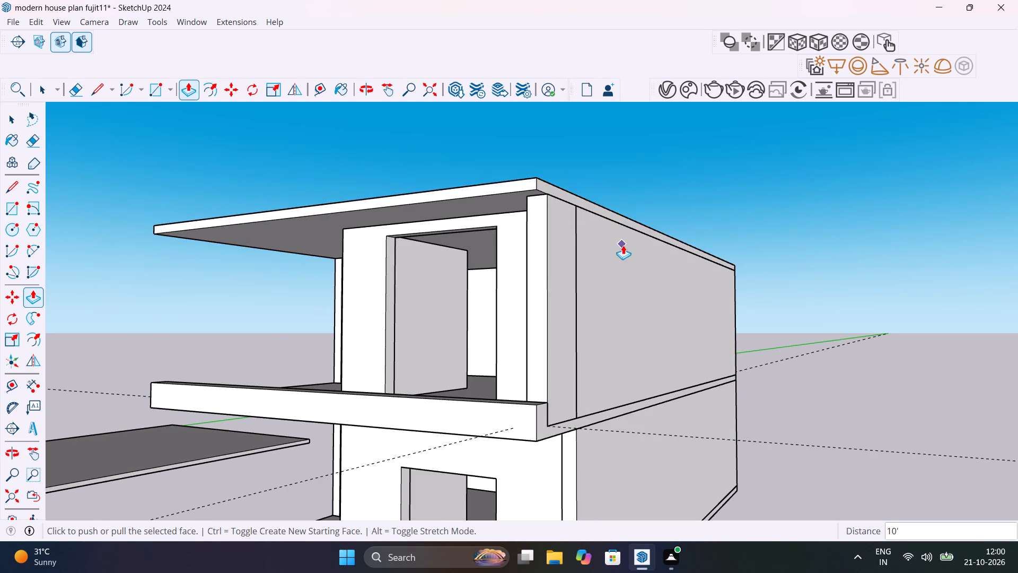
key("space")
left_click(801, 251)
Open the upper floor slab group and draw a 26' 3" line across its underside, from the front wall's outer corner to the opposite side edge.
middle_click_drag(698, 272, 888, 372)
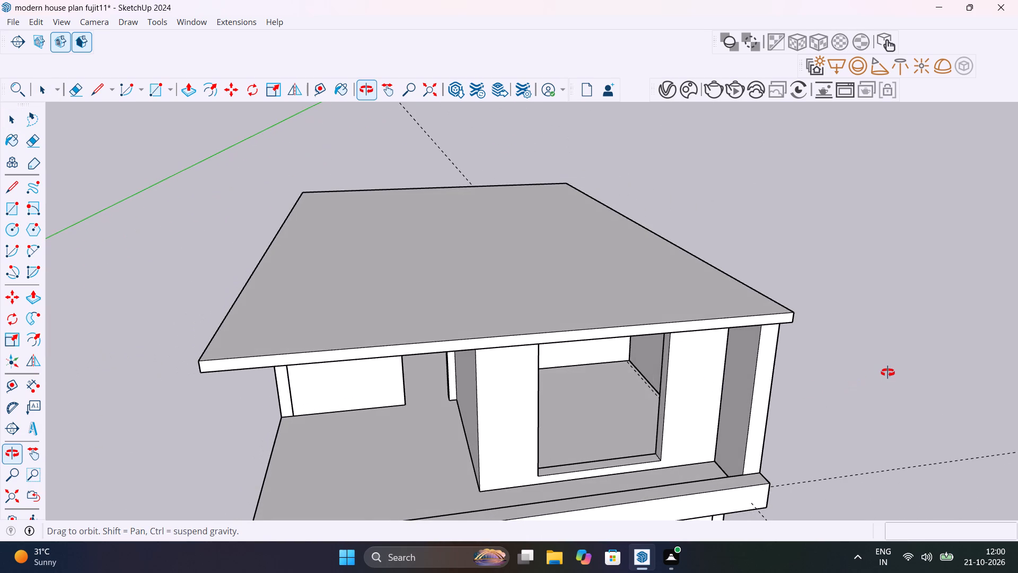
middle_click_drag(888, 372, 866, 295)
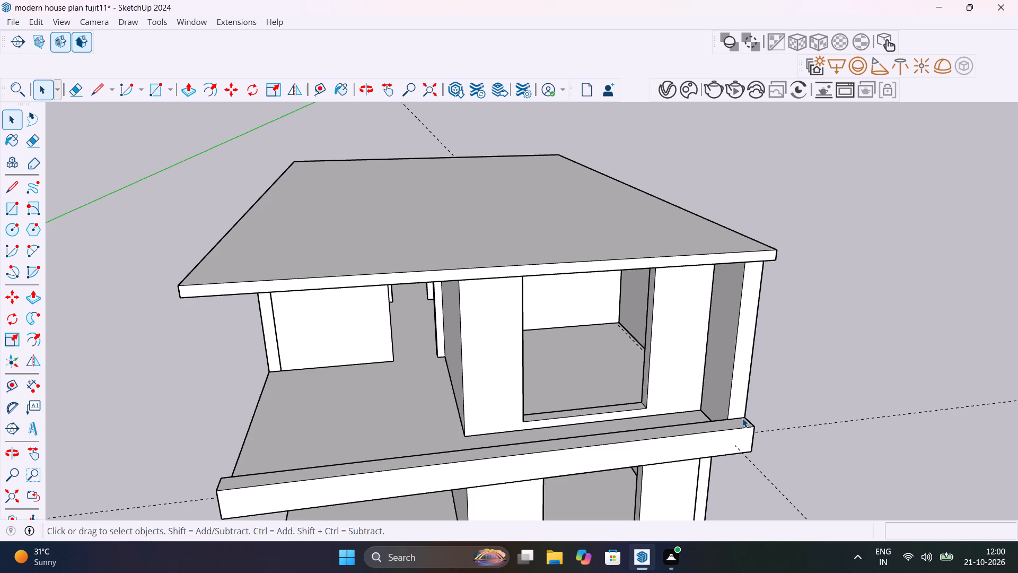
middle_click_drag(742, 417, 865, 211)
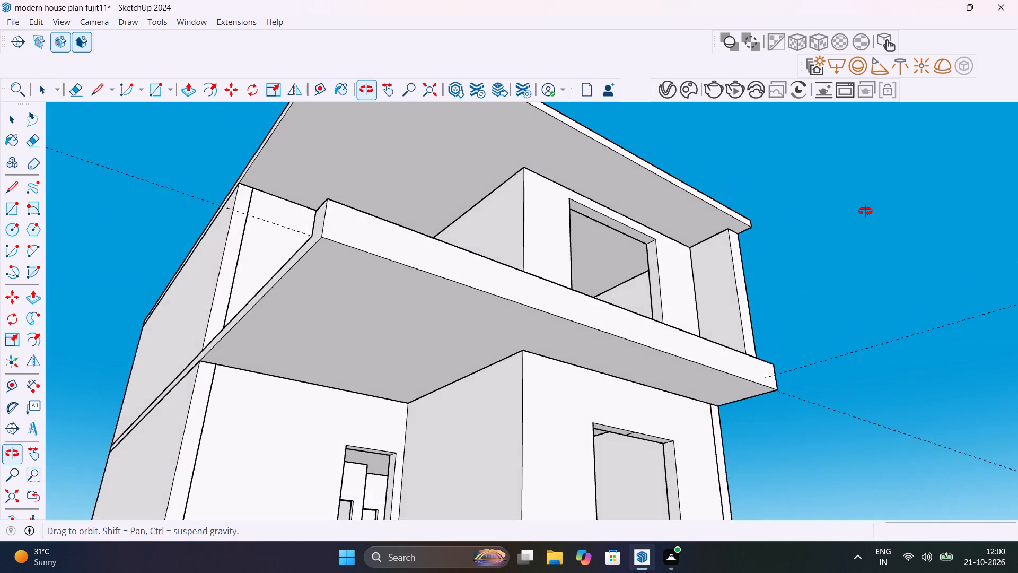
middle_click_drag(865, 211, 923, 325)
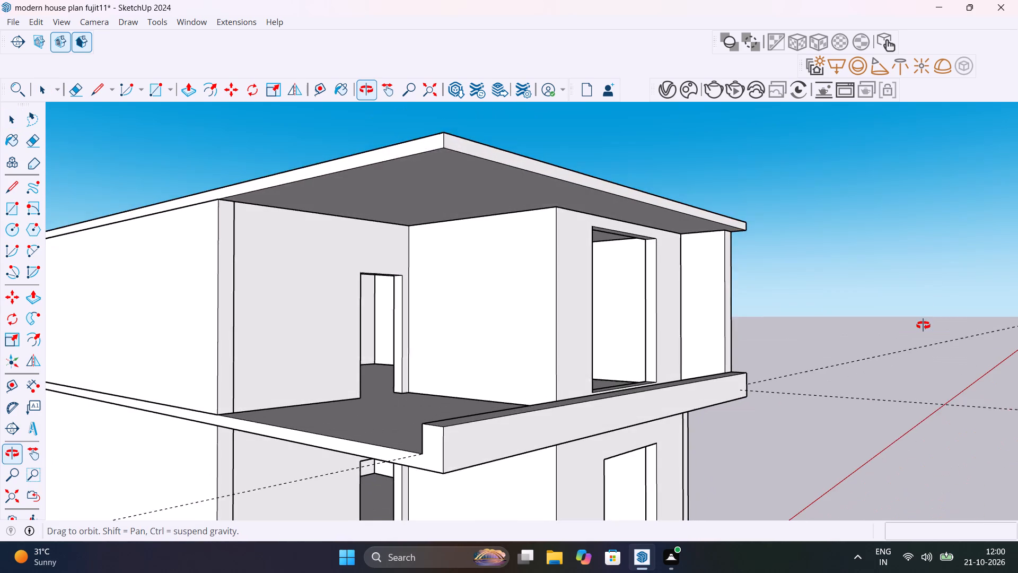
middle_click_drag(923, 325, 1016, 327)
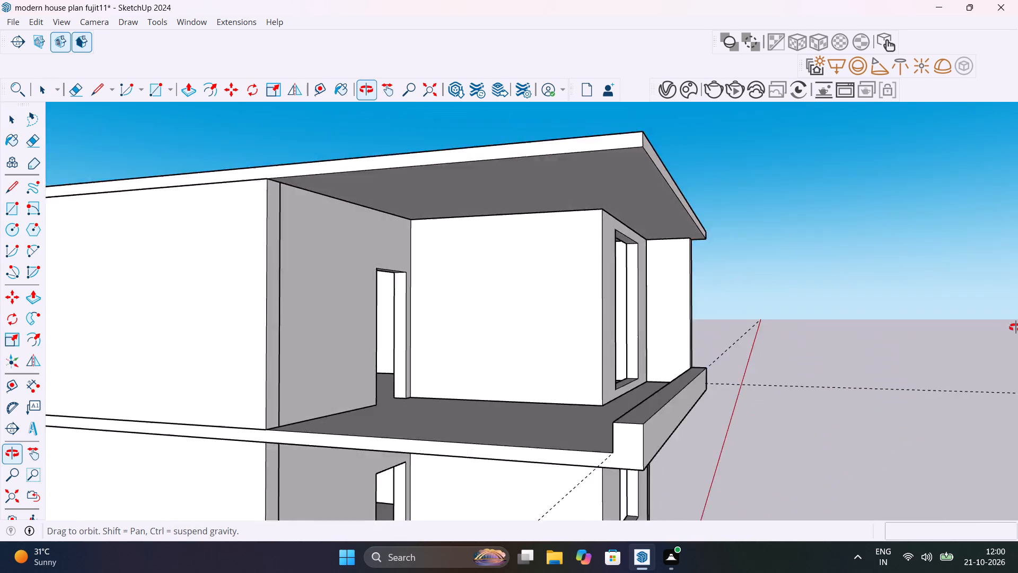
middle_click_drag(1016, 327, 769, 205)
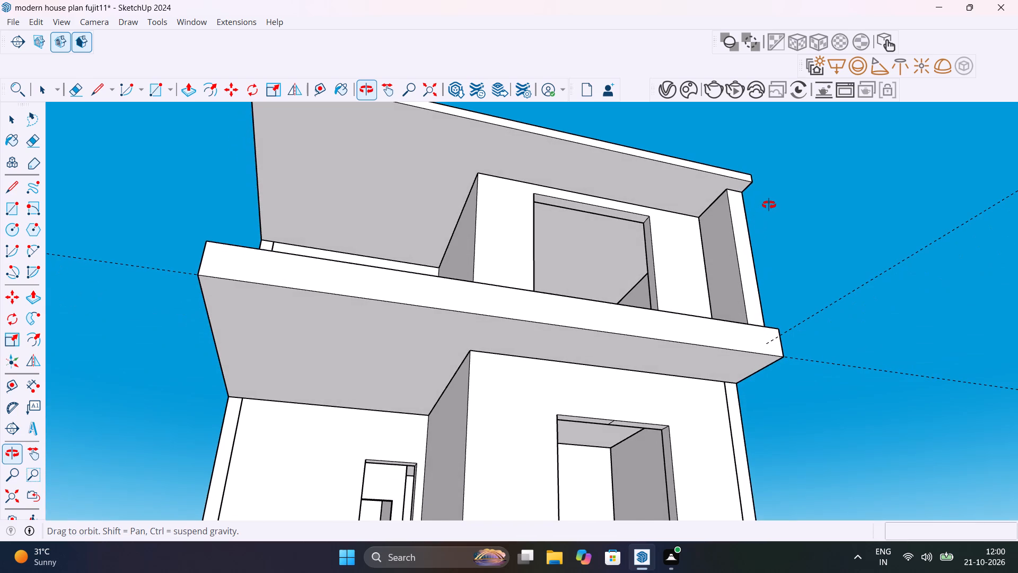
middle_click_drag(769, 205, 849, 231)
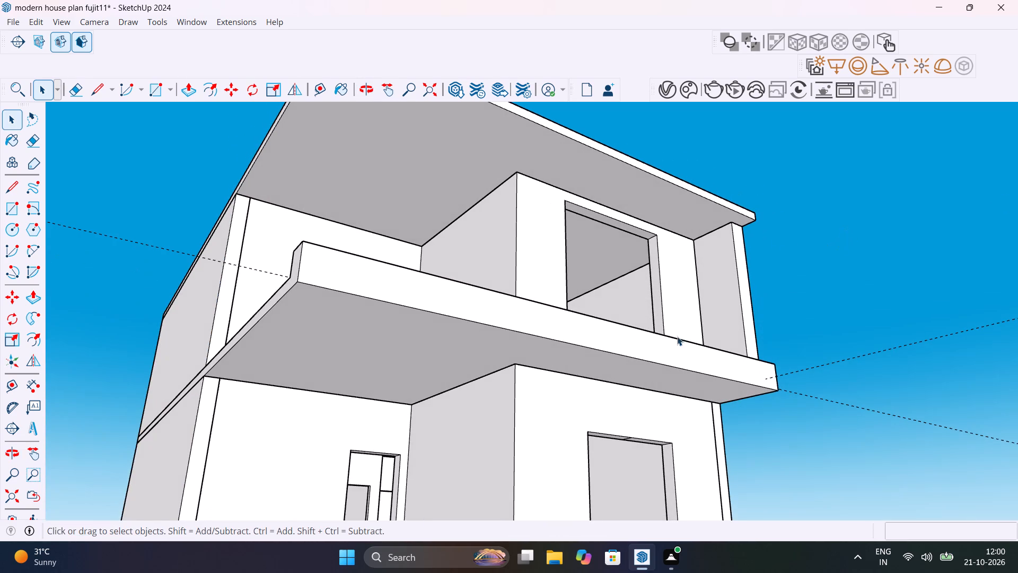
left_click(507, 356)
triple_click(507, 356)
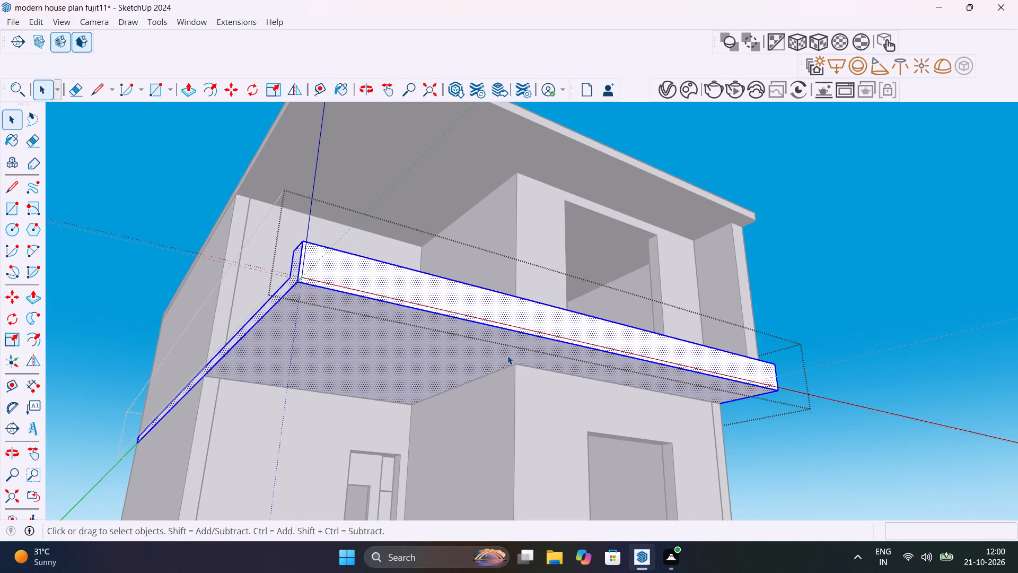
left_click(507, 355)
middle_click_drag(557, 355, 590, 343)
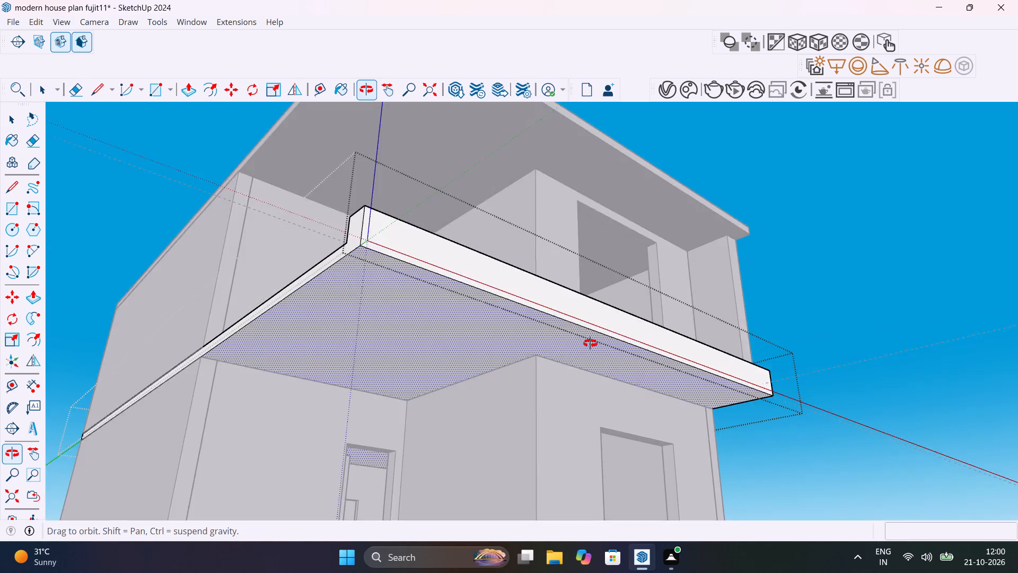
middle_click_drag(590, 343, 647, 337)
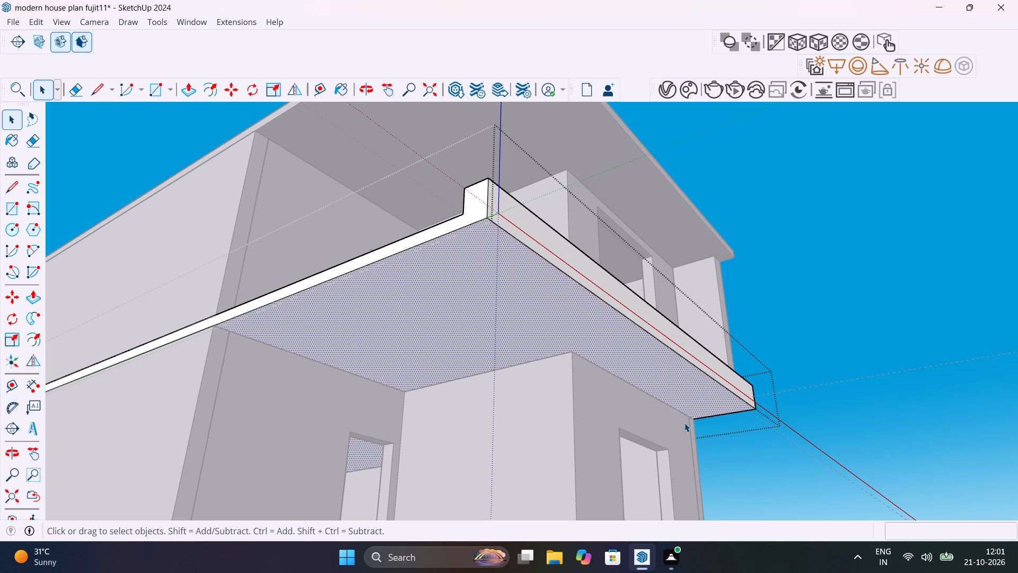
key("l")
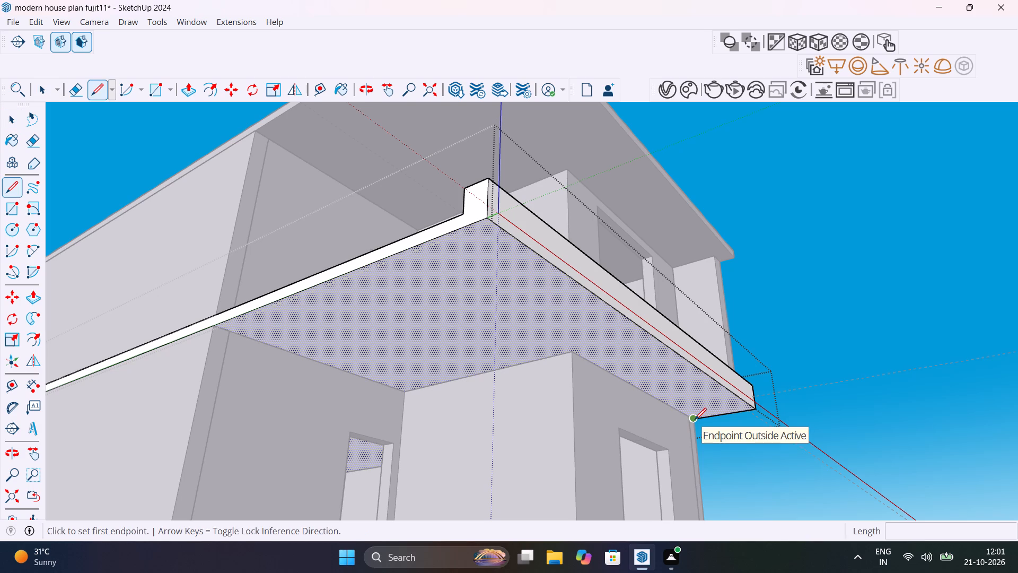
left_click(695, 420)
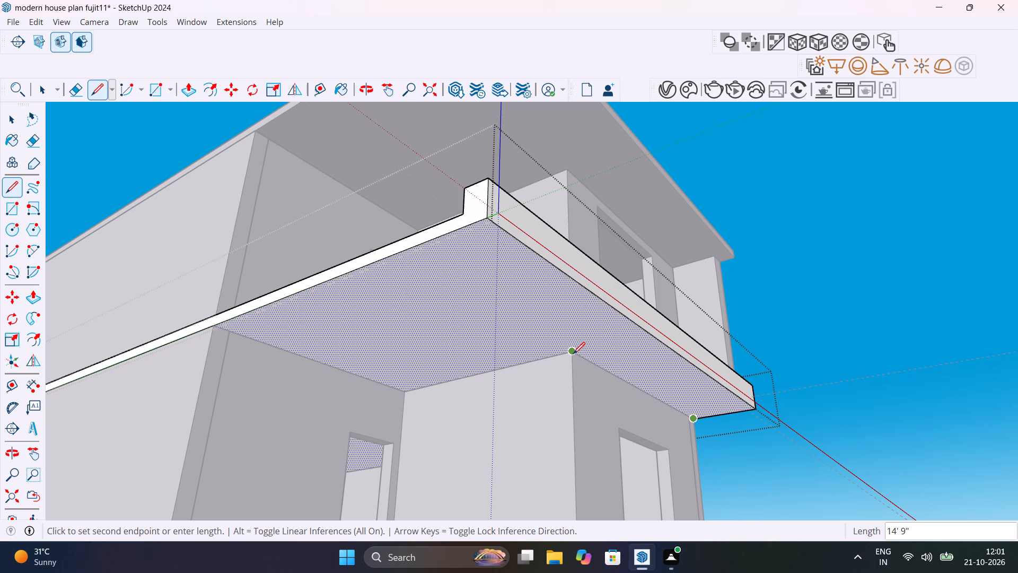
middle_click_drag(573, 353, 683, 279)
scroll(634, 149, "down", 5)
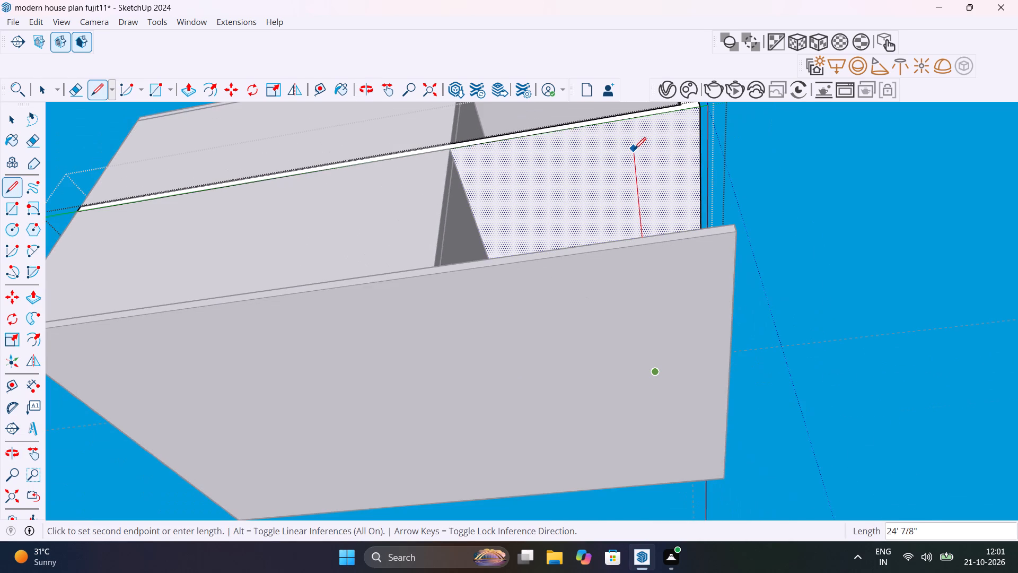
middle_click_drag(634, 149, 637, 225)
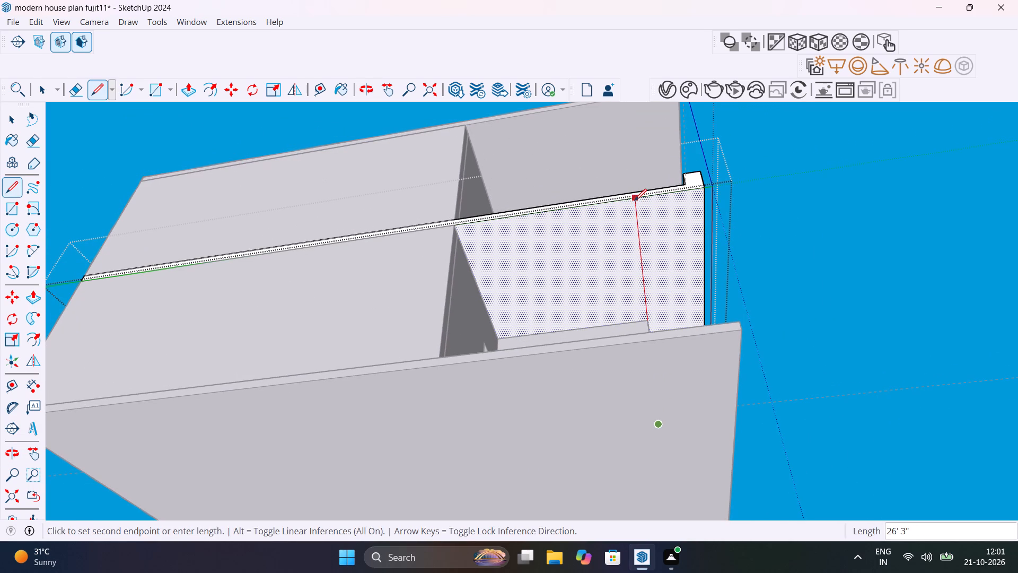
left_click(635, 200)
key("space")
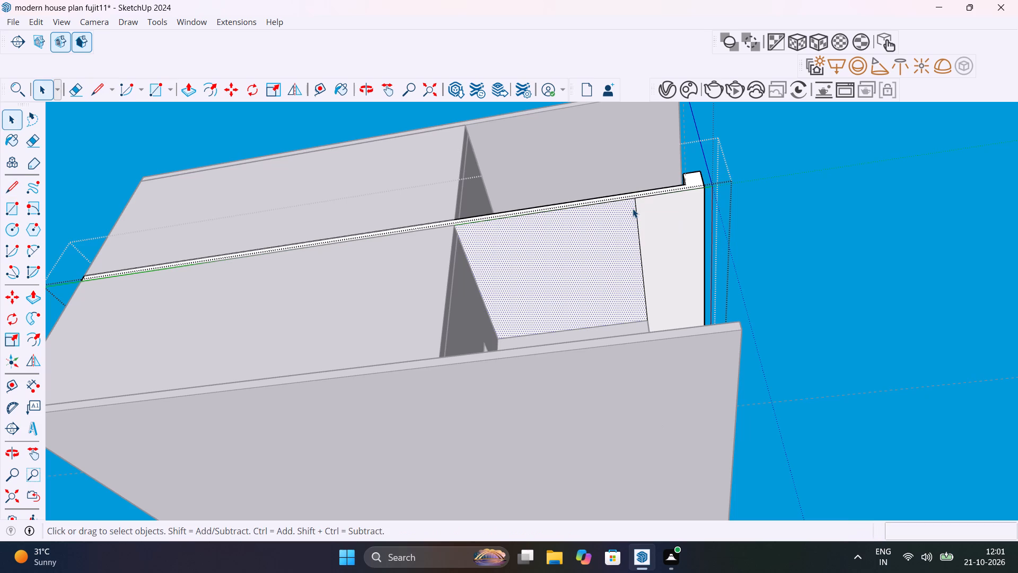
Extrude the front strip of the slab's underside down about 9 1/8".
left_click(686, 223)
middle_click_drag(686, 223, 685, 224)
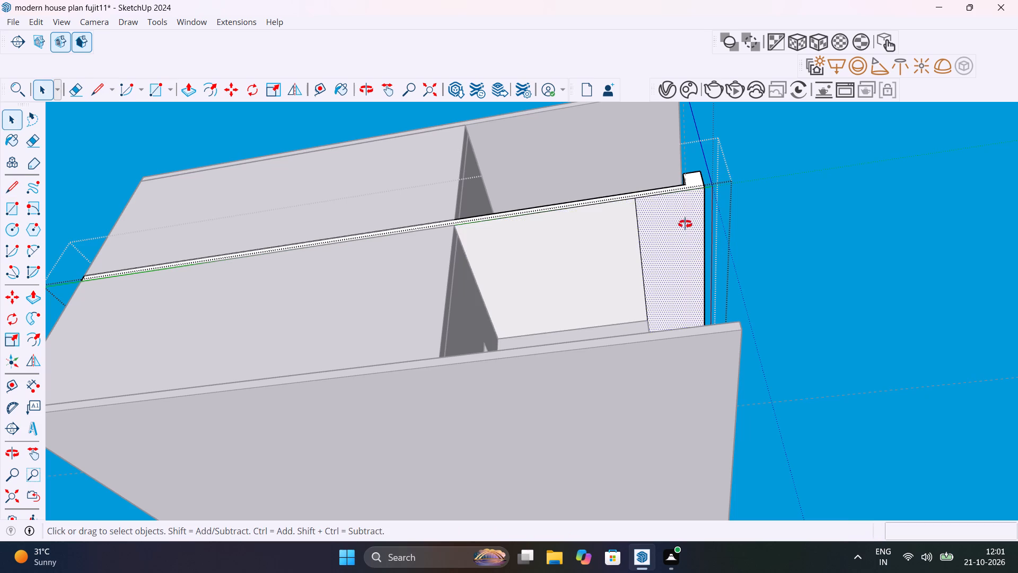
middle_click_drag(685, 224, 681, 341)
key("p")
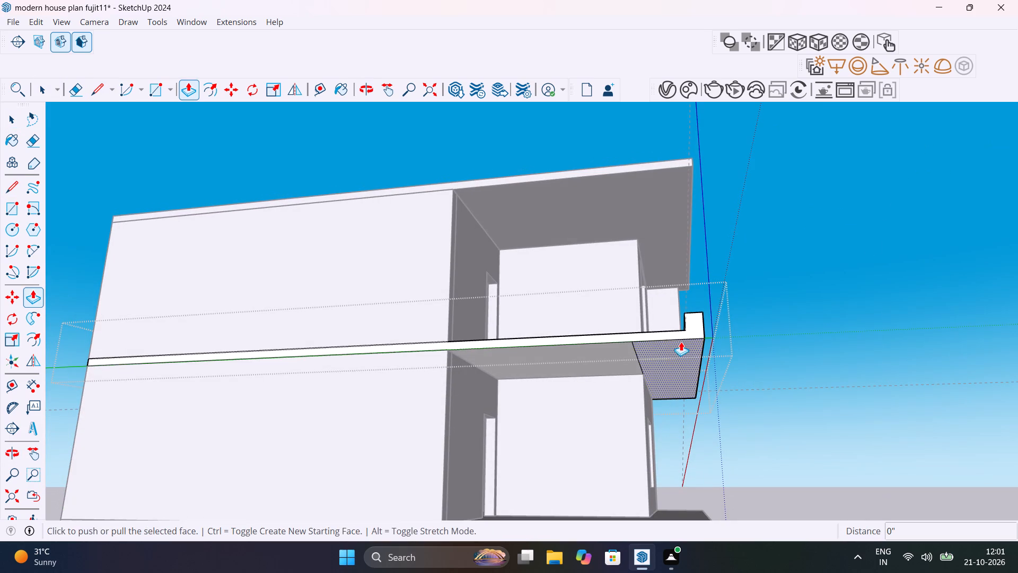
left_click(681, 342)
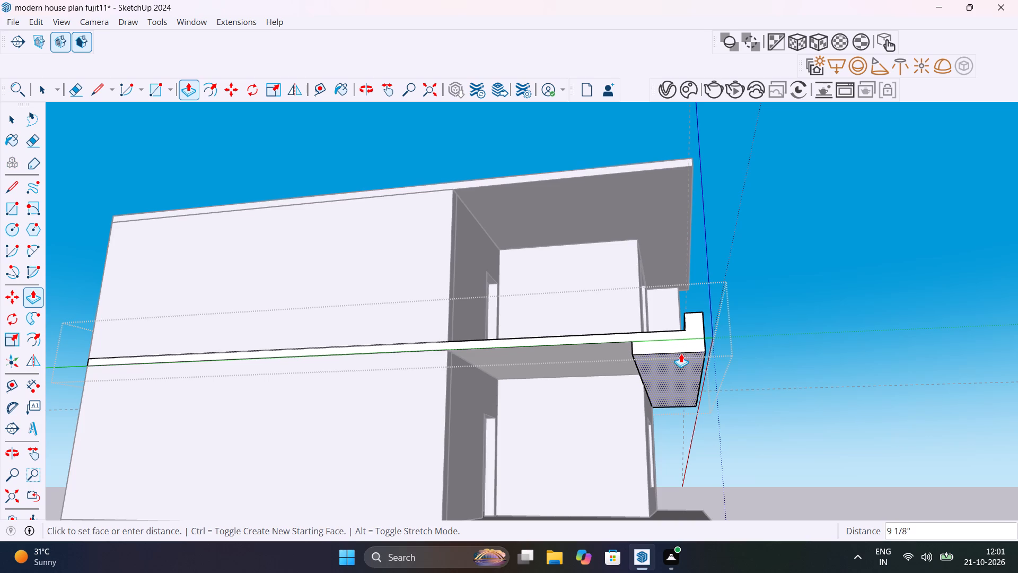
left_click(681, 353)
Push the front kerb's top face down 1' to the level of the slab's top surface and leave the slab group.
middle_click_drag(744, 377, 602, 514)
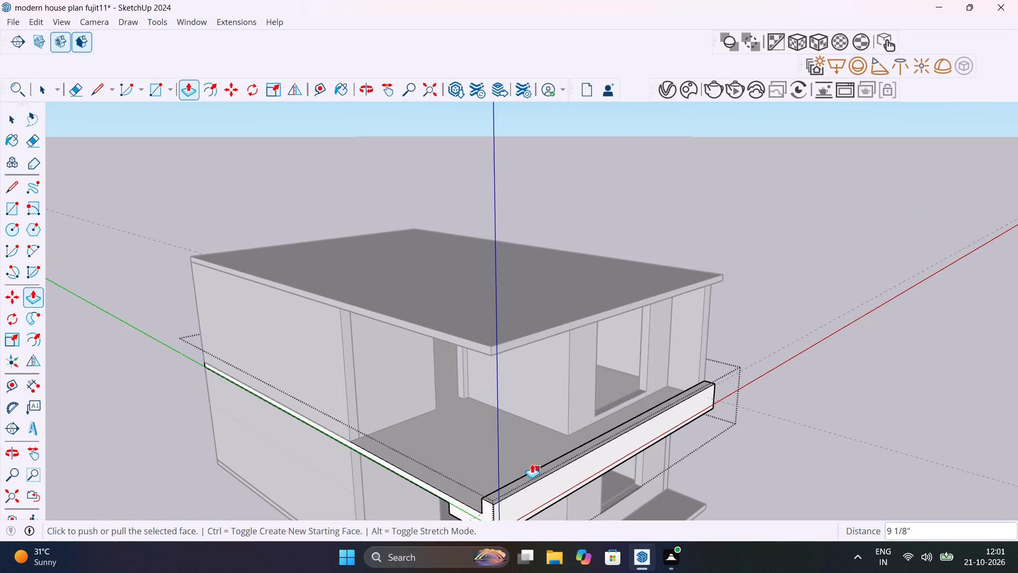
key("space")
scroll(537, 472, "up", 6)
left_click(540, 474)
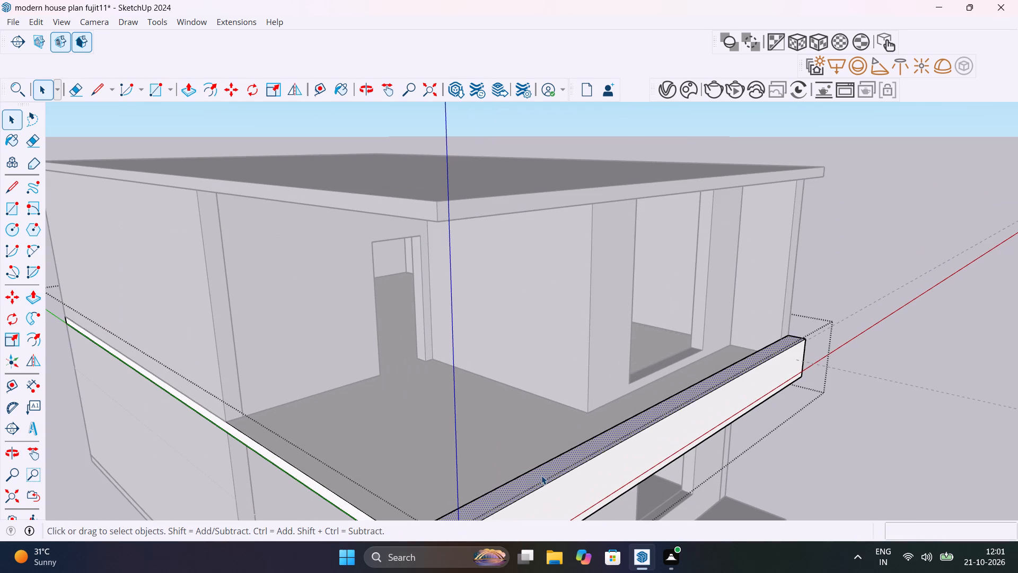
key("p")
left_click(541, 475)
scroll(544, 487, "down", 11)
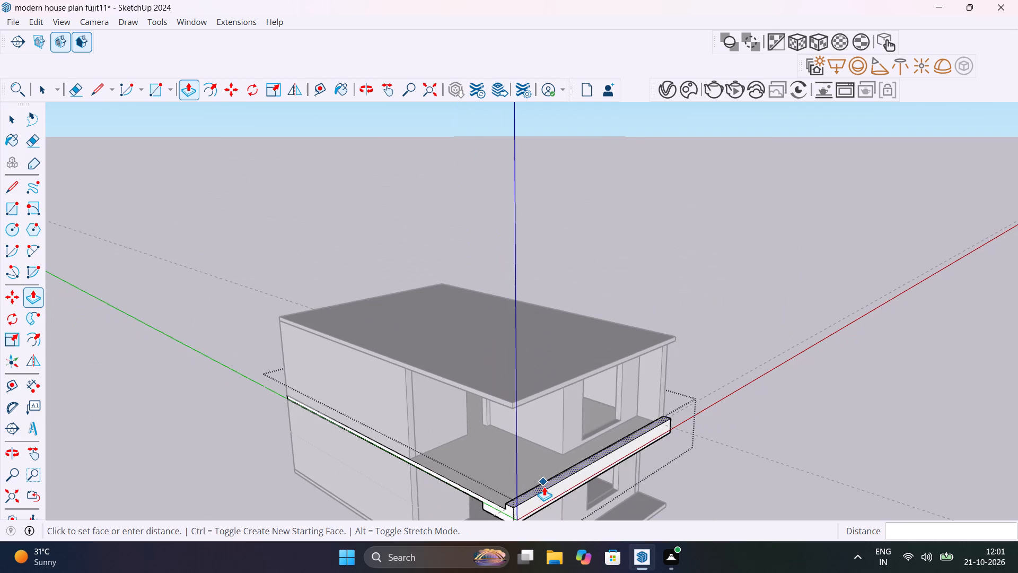
left_click(512, 505)
key("space")
left_click(789, 432)
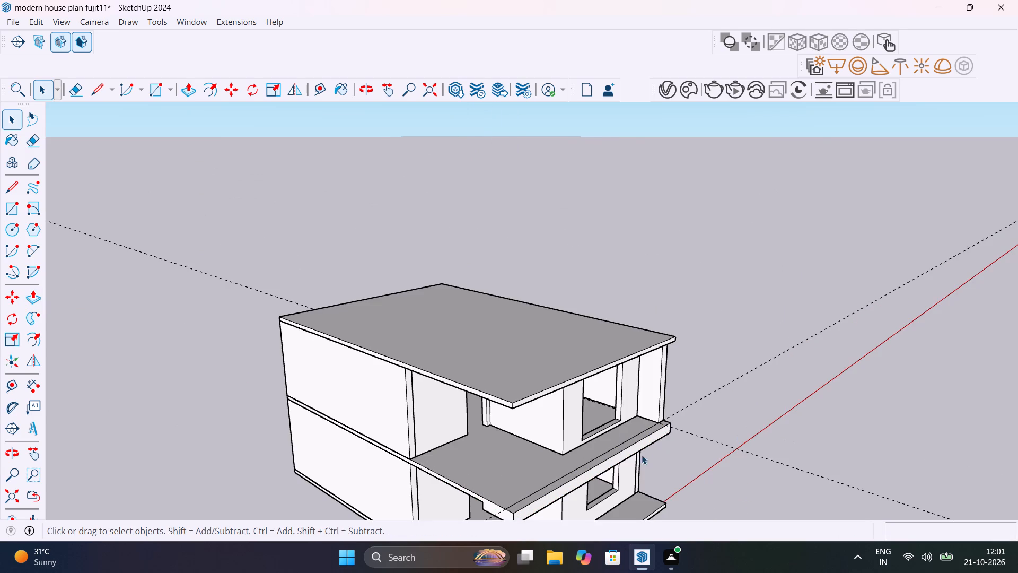
Delete the dashed guide line running across the house along the upper balcony's front edge.
middle_click_drag(642, 454, 508, 351)
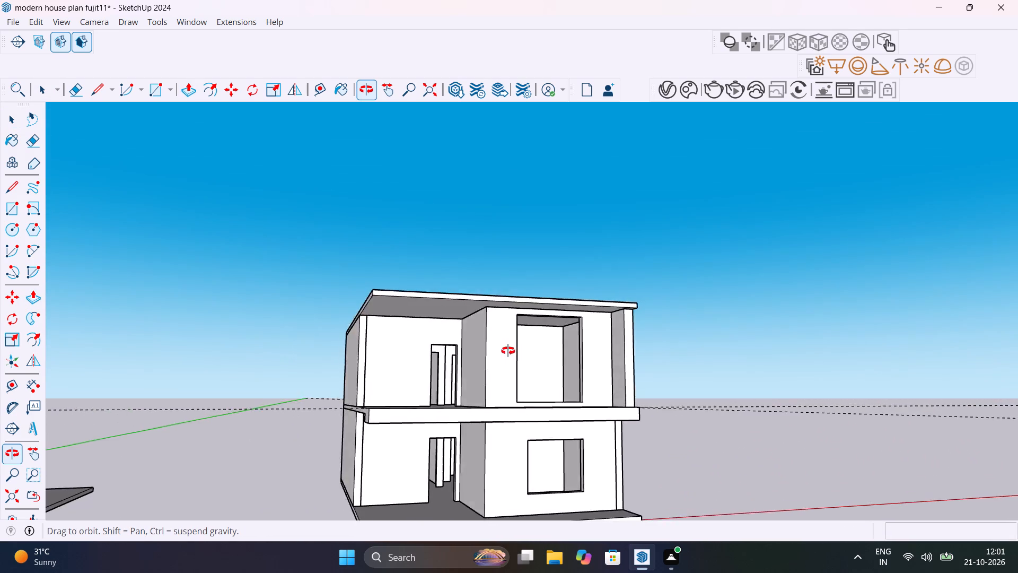
middle_click_drag(508, 351, 413, 377)
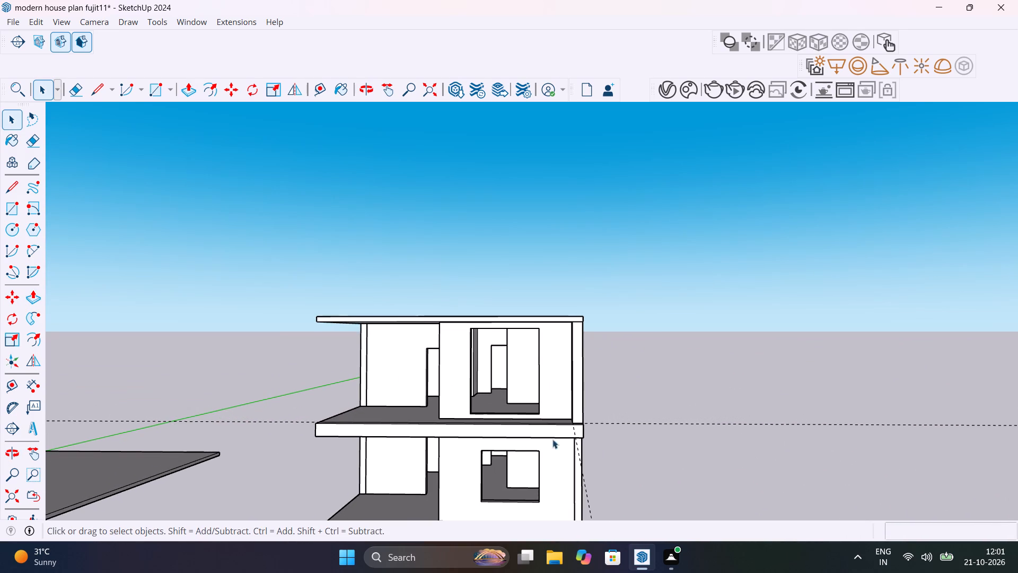
scroll(564, 415, "up", 4)
middle_click_drag(581, 423, 613, 543)
scroll(585, 481, "up", 1)
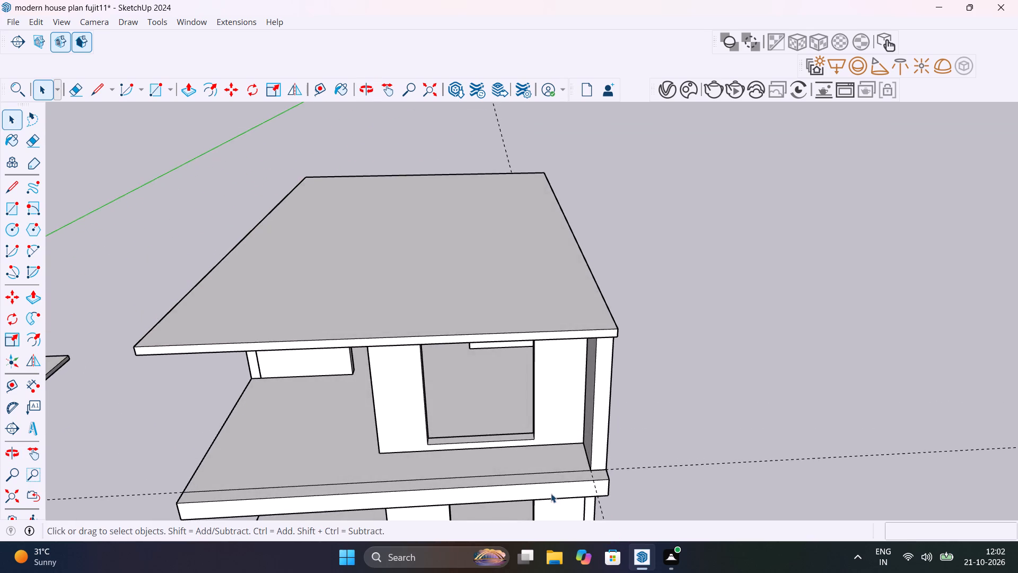
scroll(550, 491, "up", 5)
left_click(550, 462)
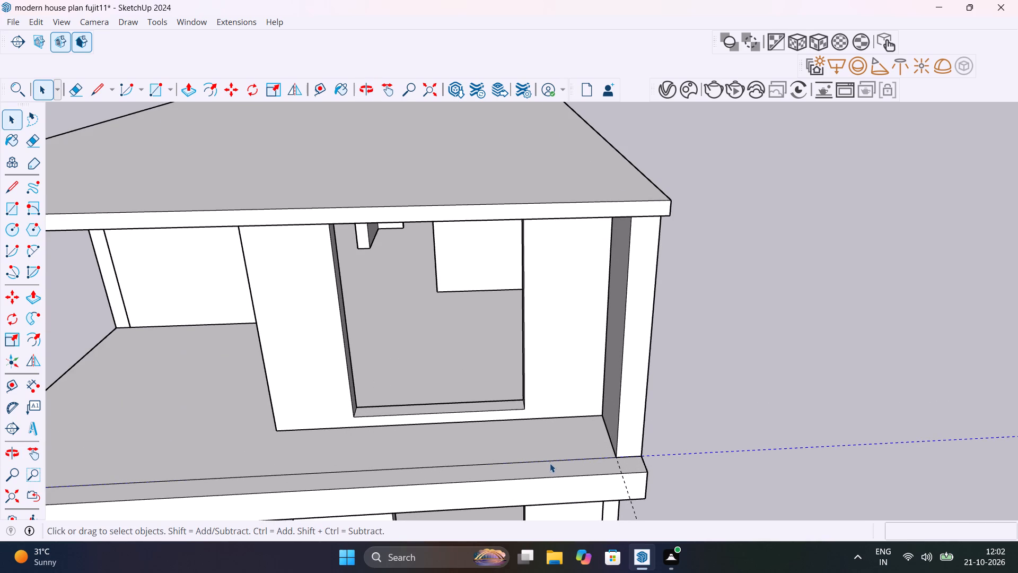
key("Delete")
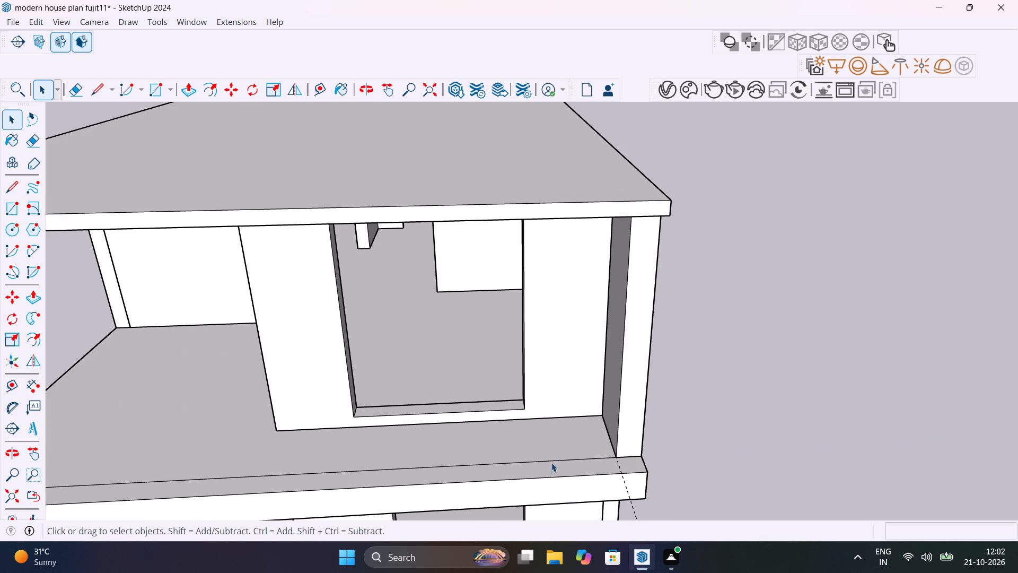
Open the upper floor slab group for editing.
left_click(554, 461)
double_click(554, 462)
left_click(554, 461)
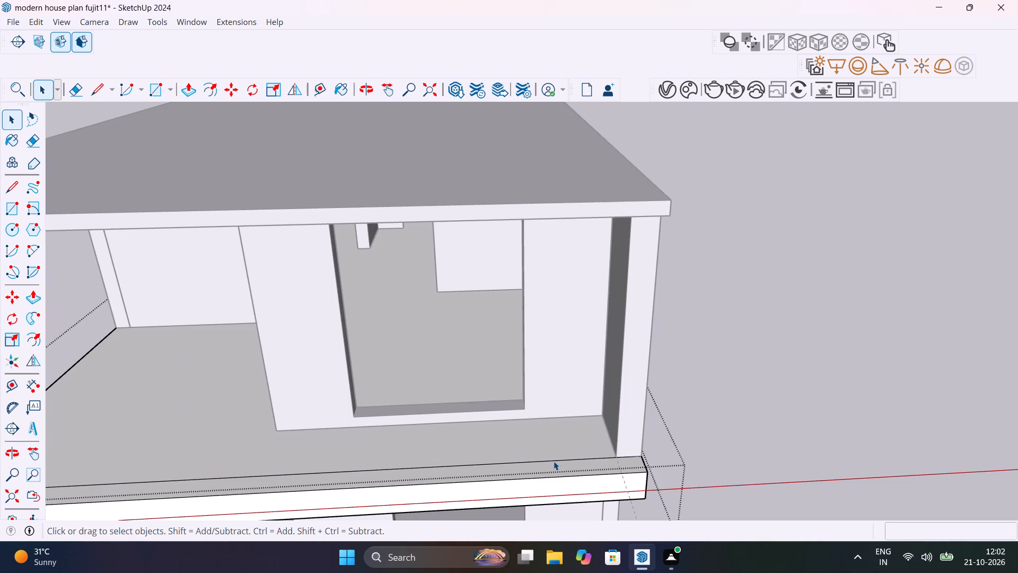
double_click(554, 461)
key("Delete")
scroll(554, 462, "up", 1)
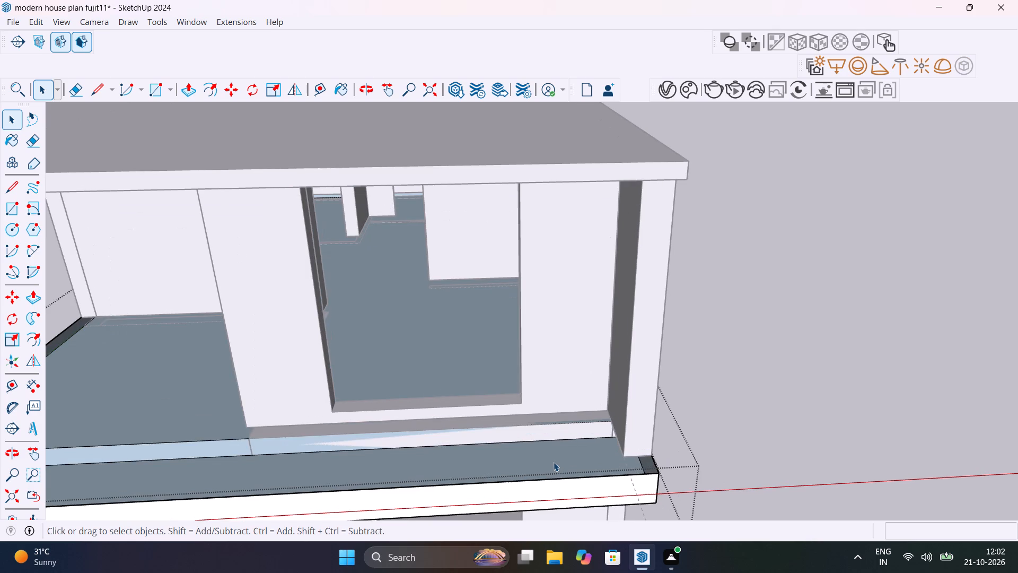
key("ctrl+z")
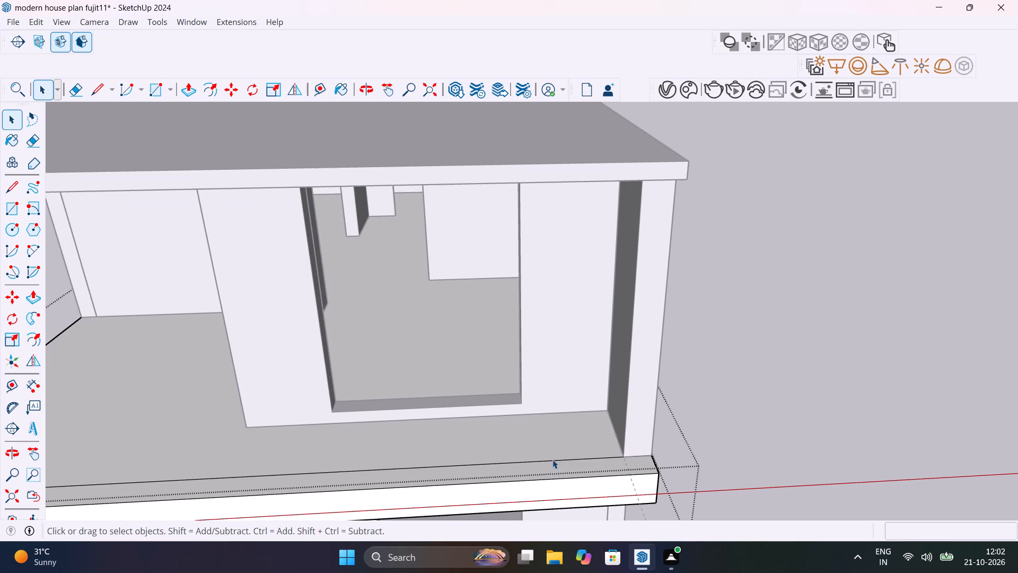
Delete the leftover edge line separating the front strip from the rest of the upper slab's top face.
left_click(553, 461)
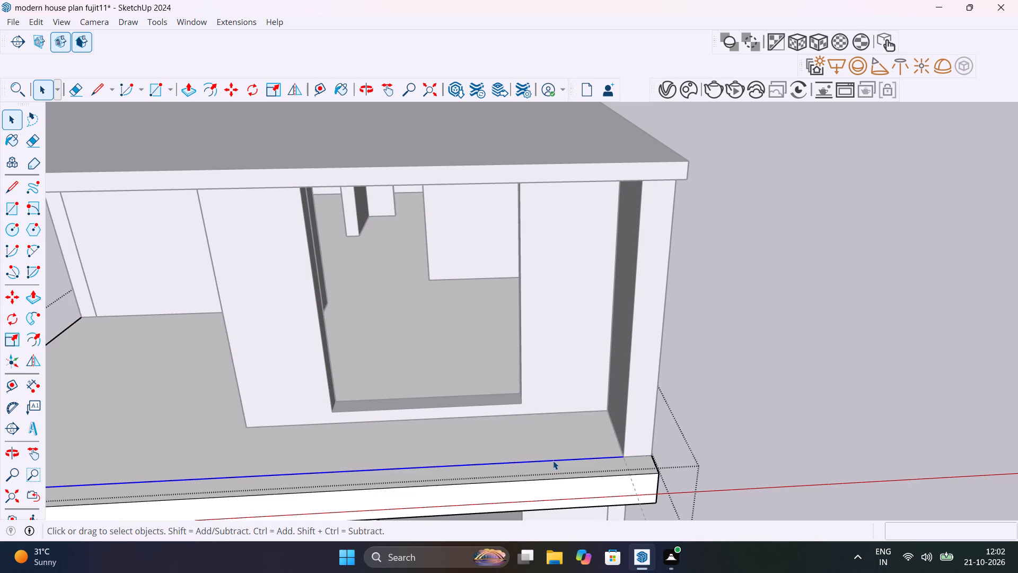
key("Delete")
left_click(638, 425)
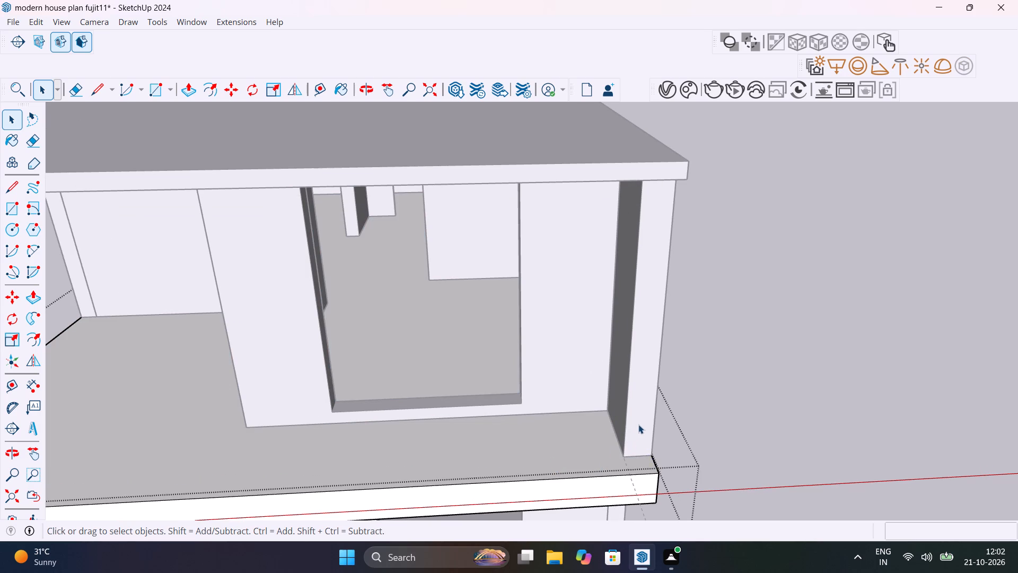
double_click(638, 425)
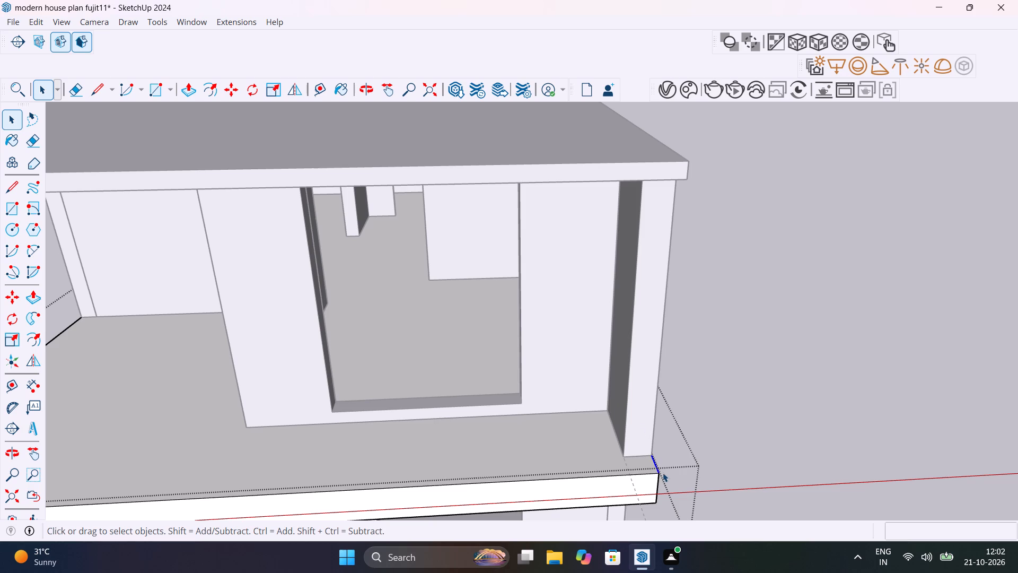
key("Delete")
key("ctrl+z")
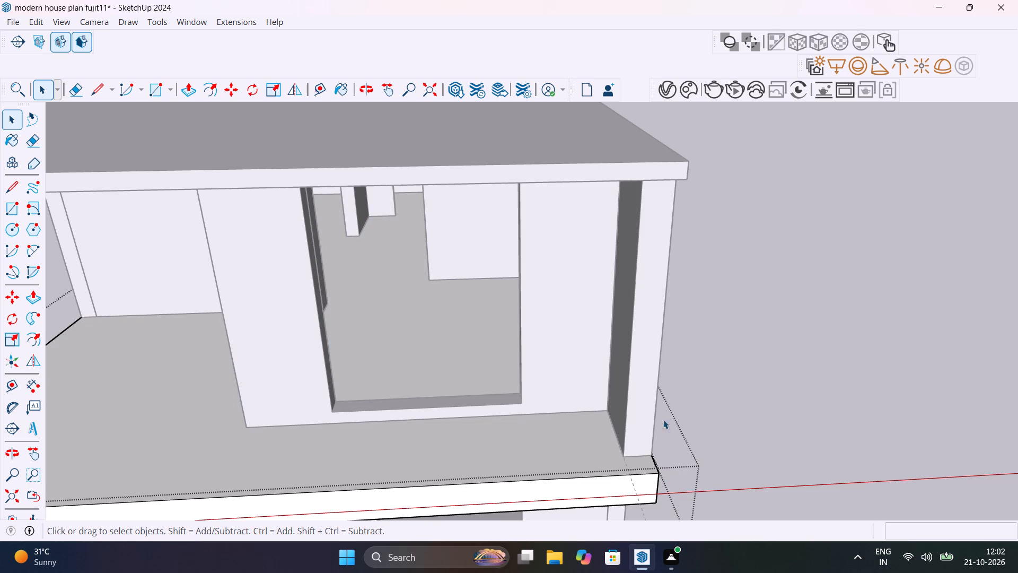
Leave the slab group and extrude the upper side wall extension's front face out to be flush with the slab's front face.
left_click(707, 401)
double_click(650, 372)
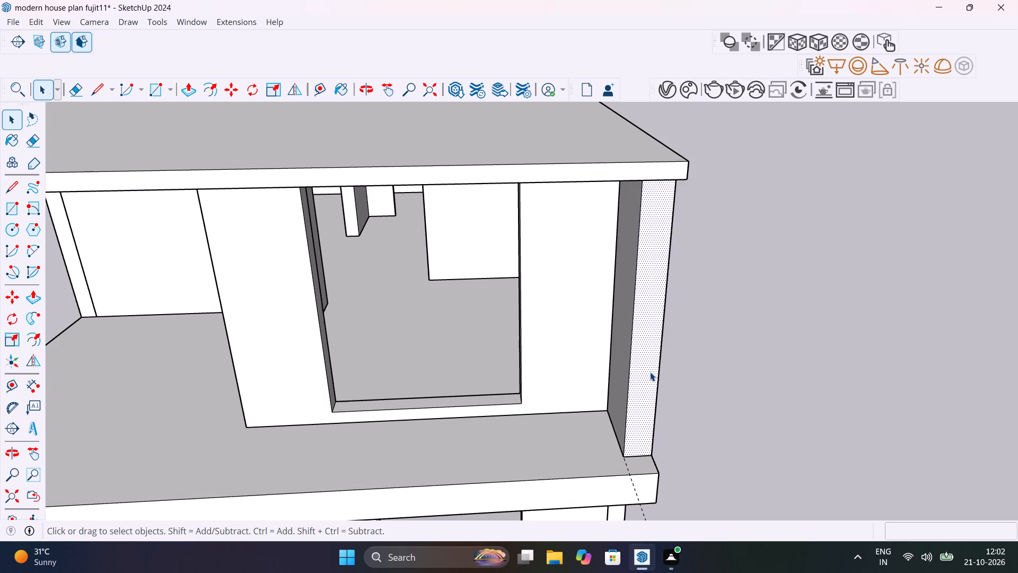
key("p")
left_click(650, 372)
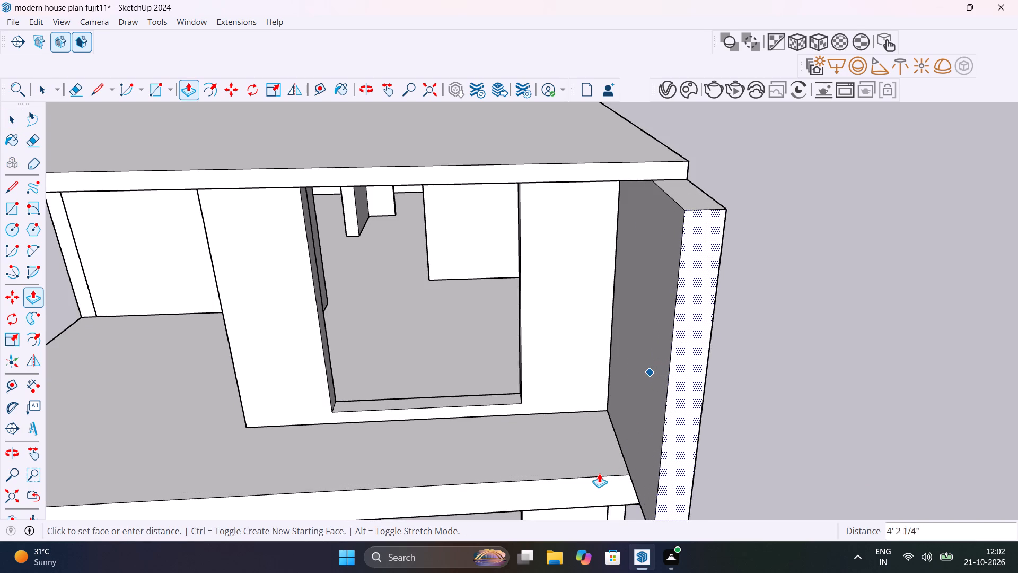
left_click(590, 478)
key("space")
left_click(757, 458)
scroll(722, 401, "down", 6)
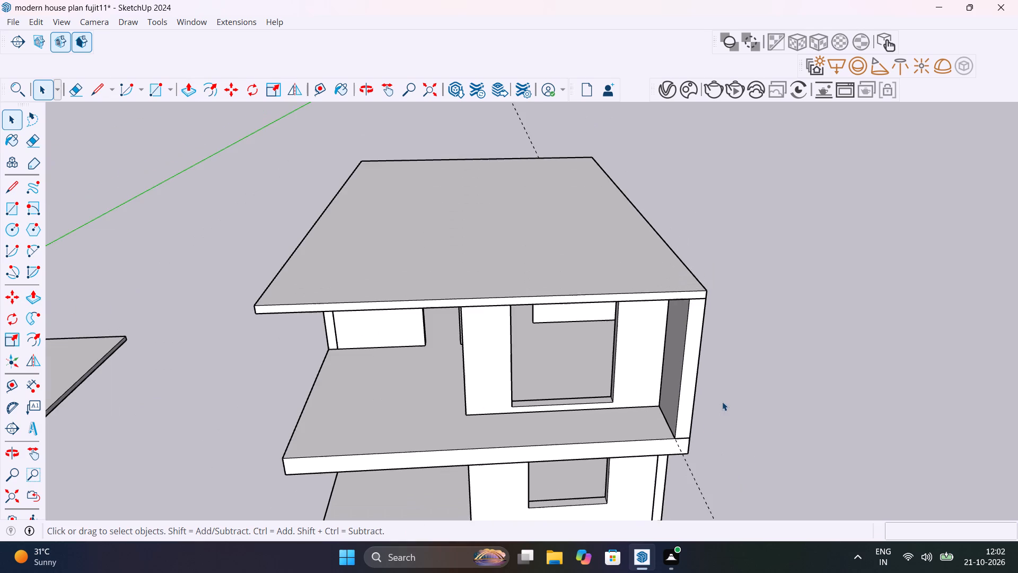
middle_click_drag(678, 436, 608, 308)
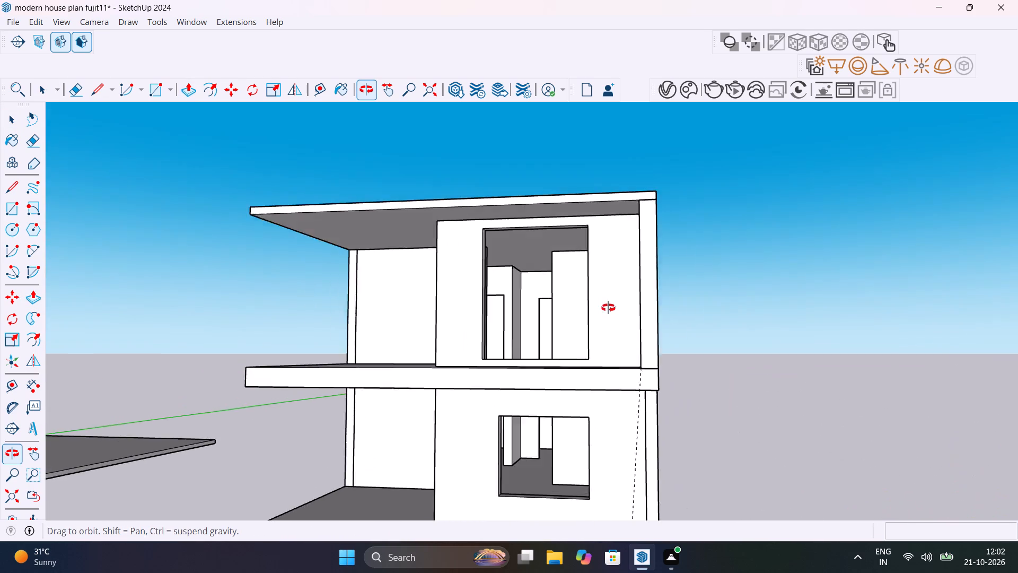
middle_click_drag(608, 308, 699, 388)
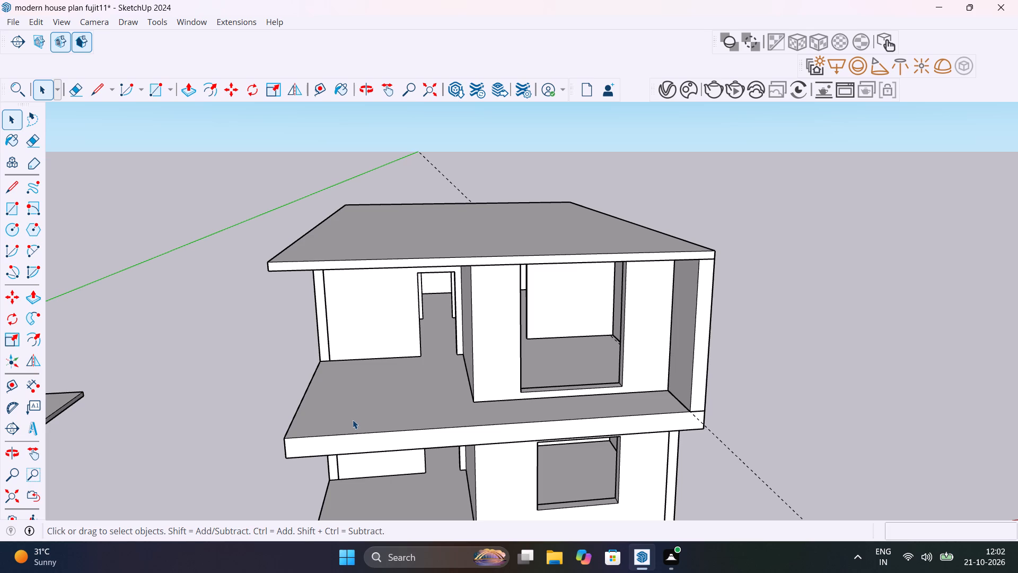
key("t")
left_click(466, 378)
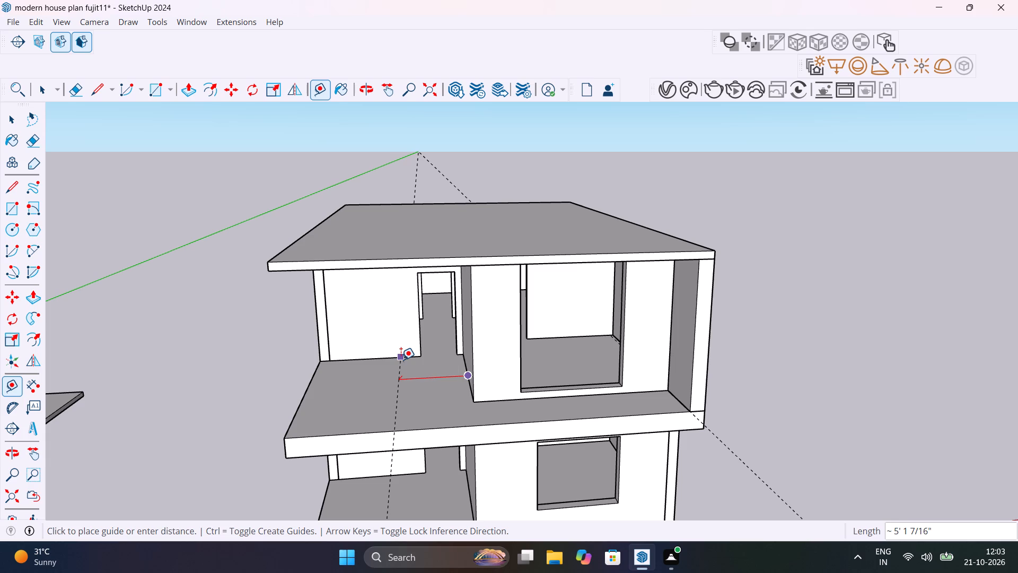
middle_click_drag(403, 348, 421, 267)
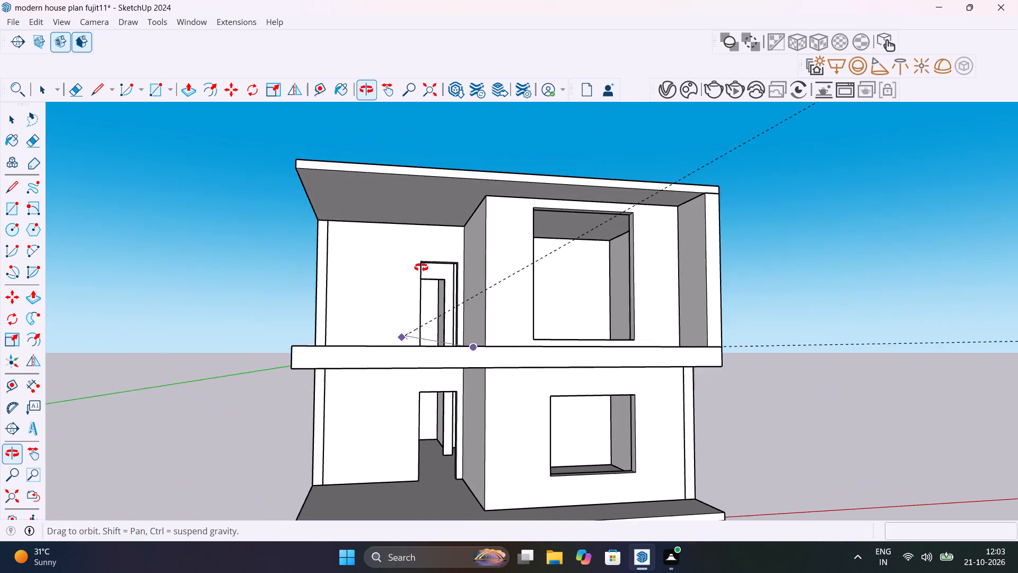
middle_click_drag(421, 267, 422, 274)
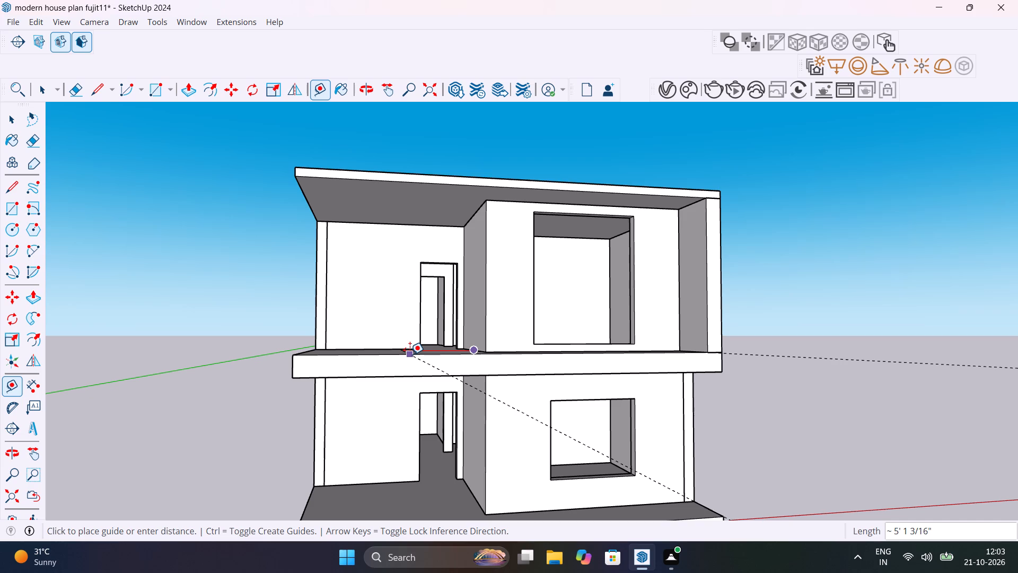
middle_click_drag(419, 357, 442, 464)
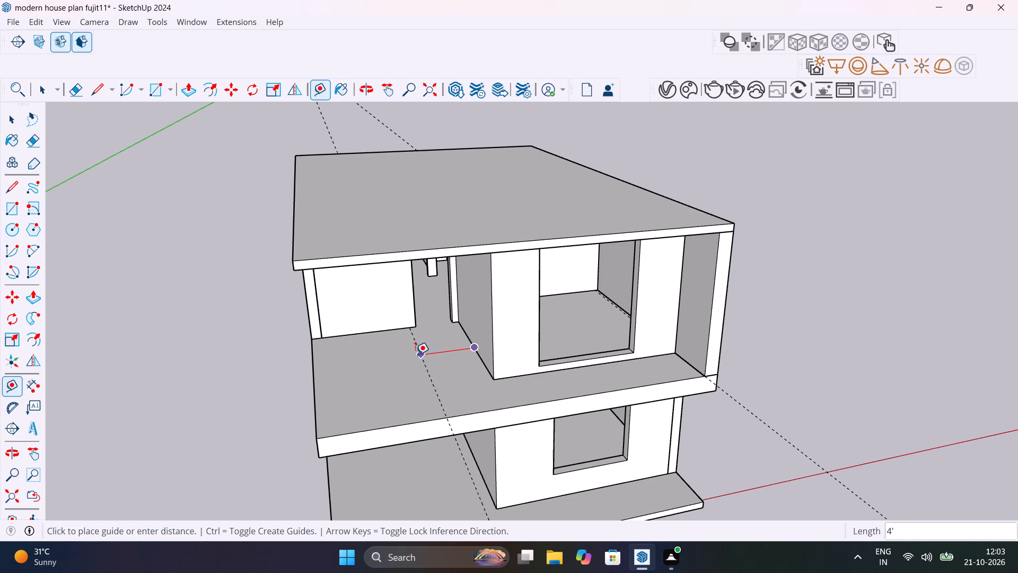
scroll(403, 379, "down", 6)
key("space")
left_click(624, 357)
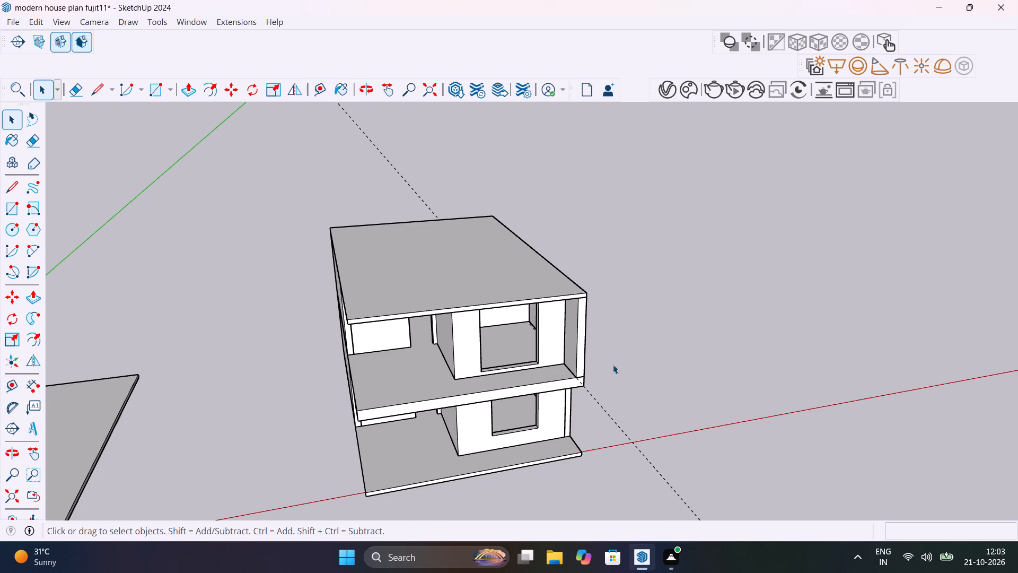
Delete the remaining dashed guide line running front to back along the house's side wall.
middle_click_drag(618, 363, 624, 276)
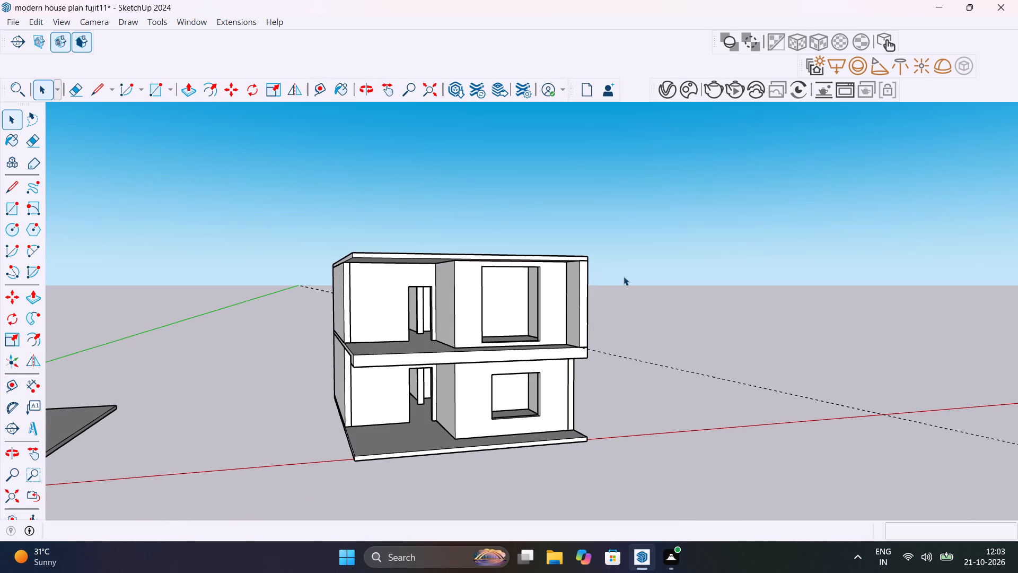
scroll(625, 317, "down", 2)
middle_click_drag(617, 339, 560, 359)
left_click(618, 389)
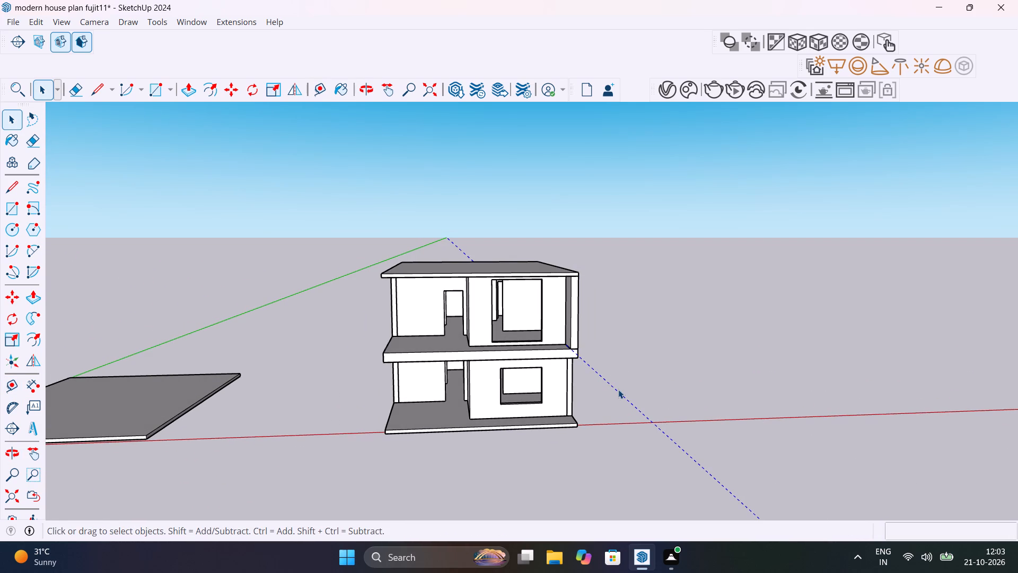
key("Delete")
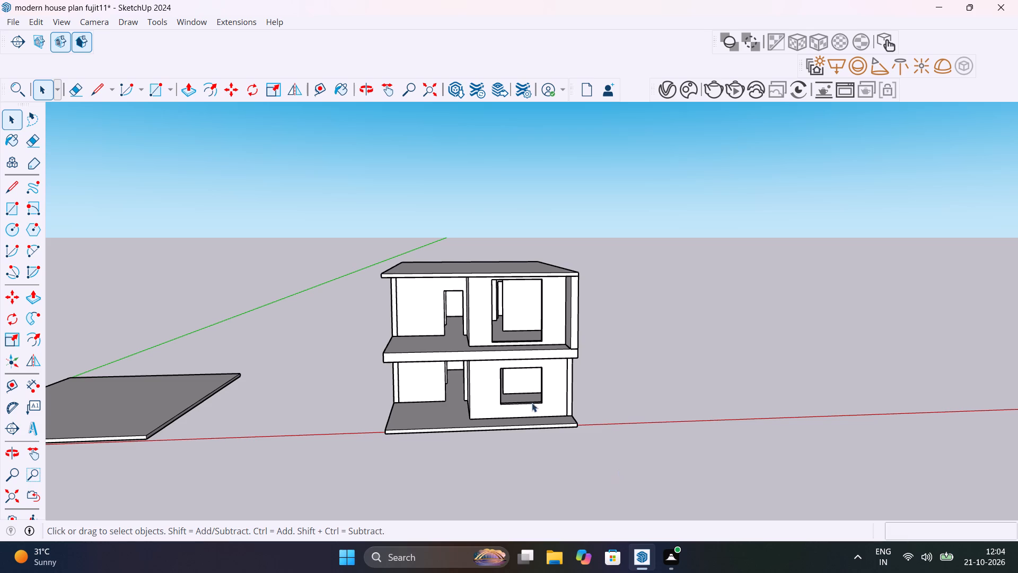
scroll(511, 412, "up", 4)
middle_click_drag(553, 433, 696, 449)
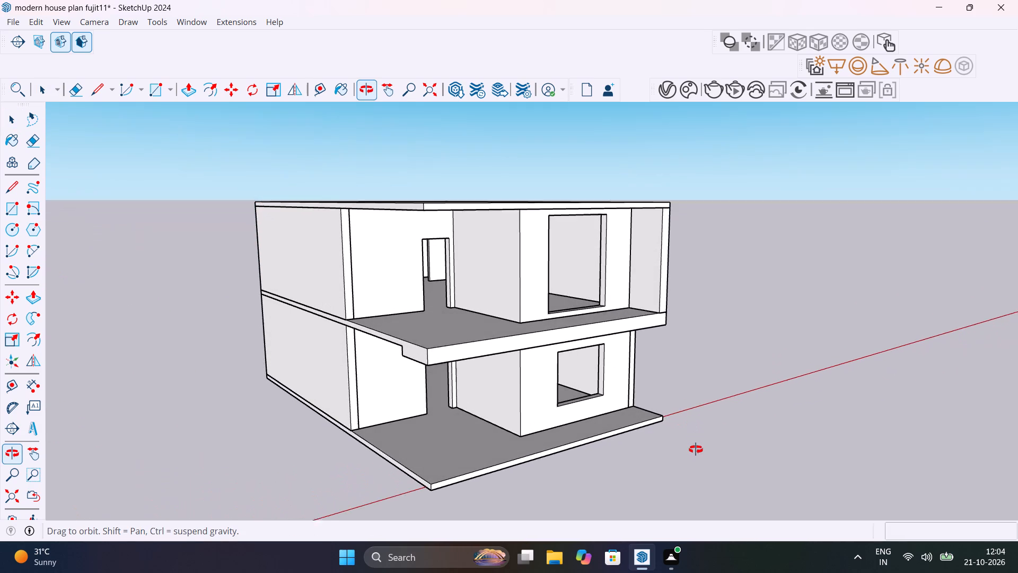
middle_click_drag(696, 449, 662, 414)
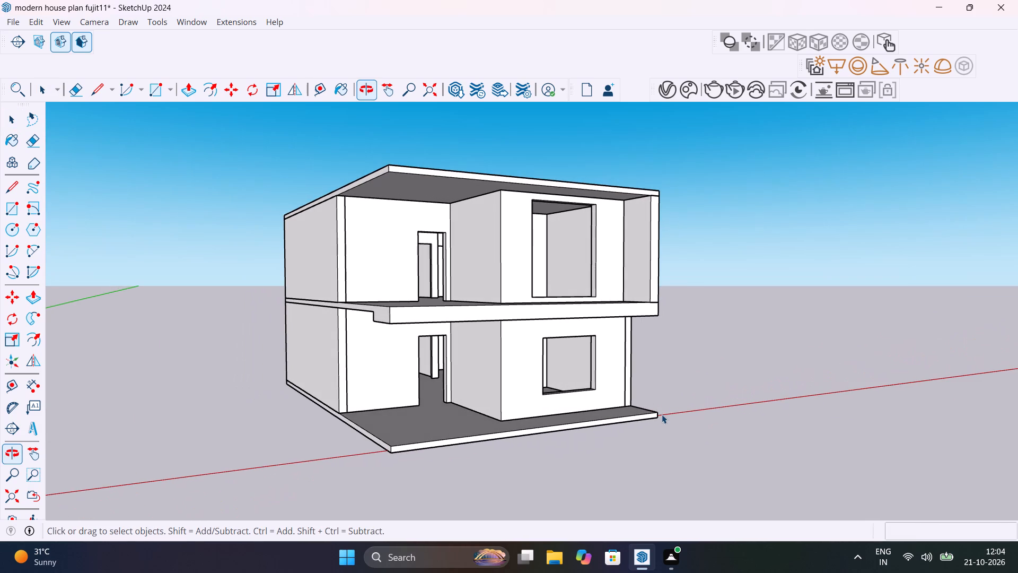
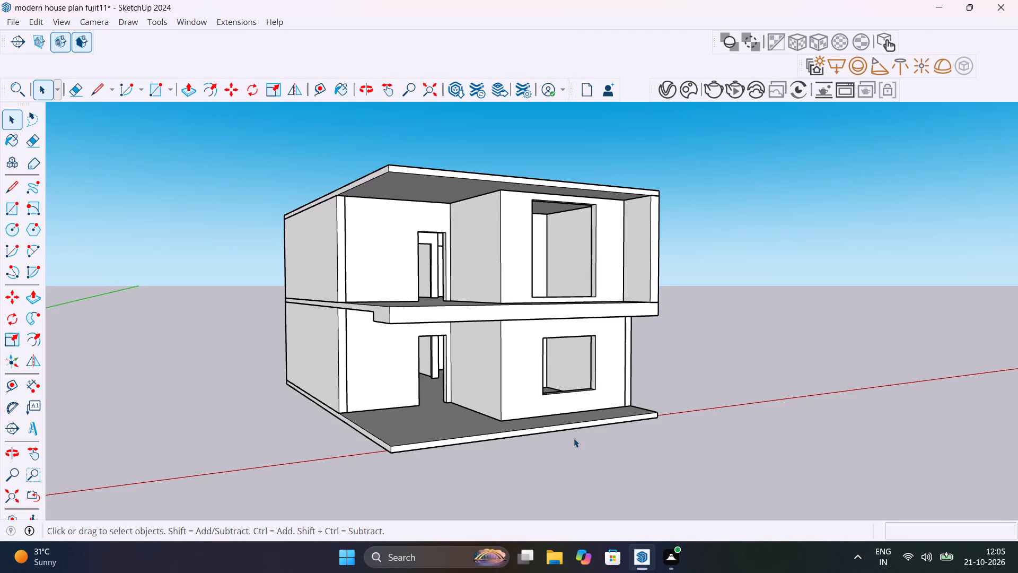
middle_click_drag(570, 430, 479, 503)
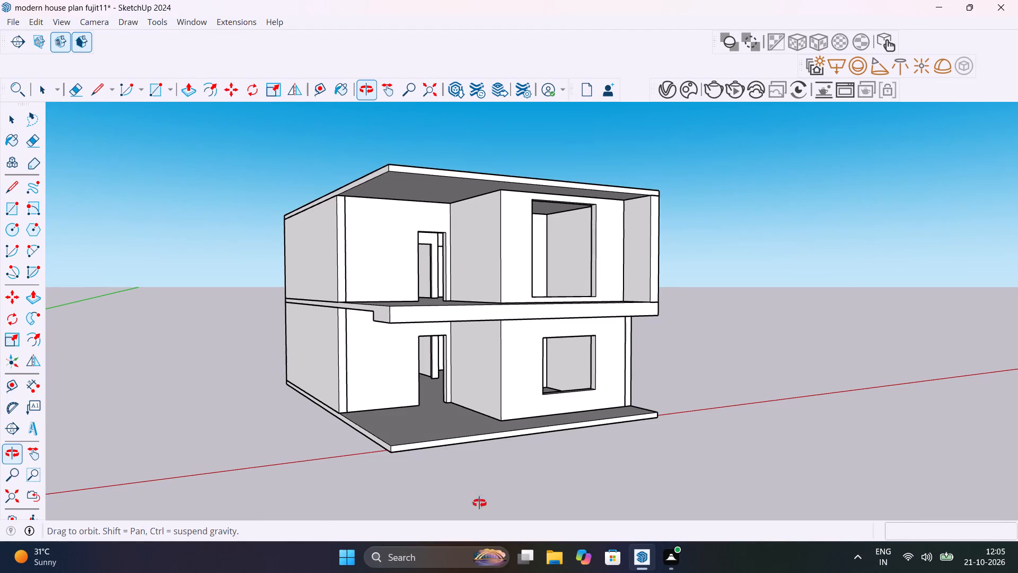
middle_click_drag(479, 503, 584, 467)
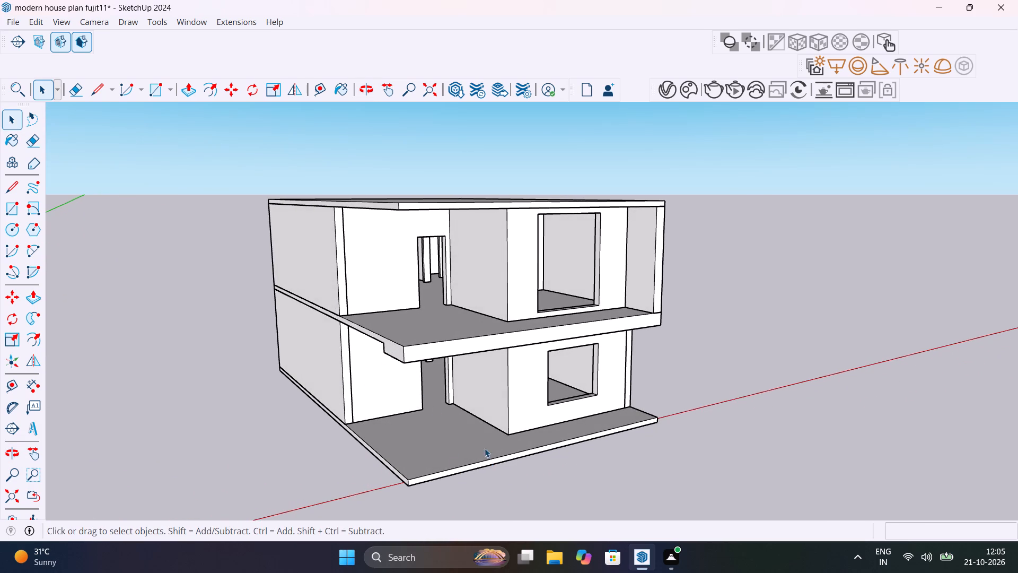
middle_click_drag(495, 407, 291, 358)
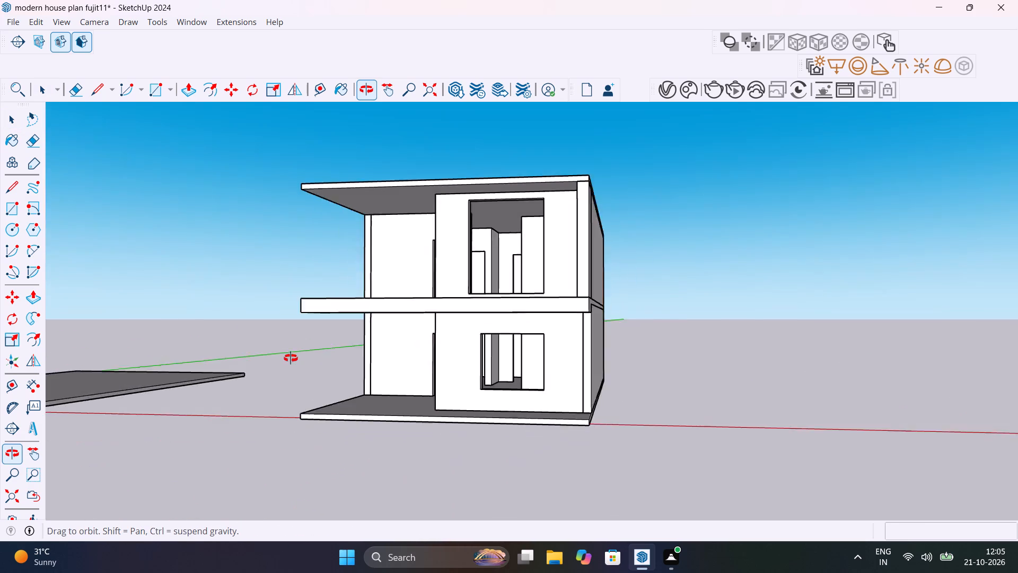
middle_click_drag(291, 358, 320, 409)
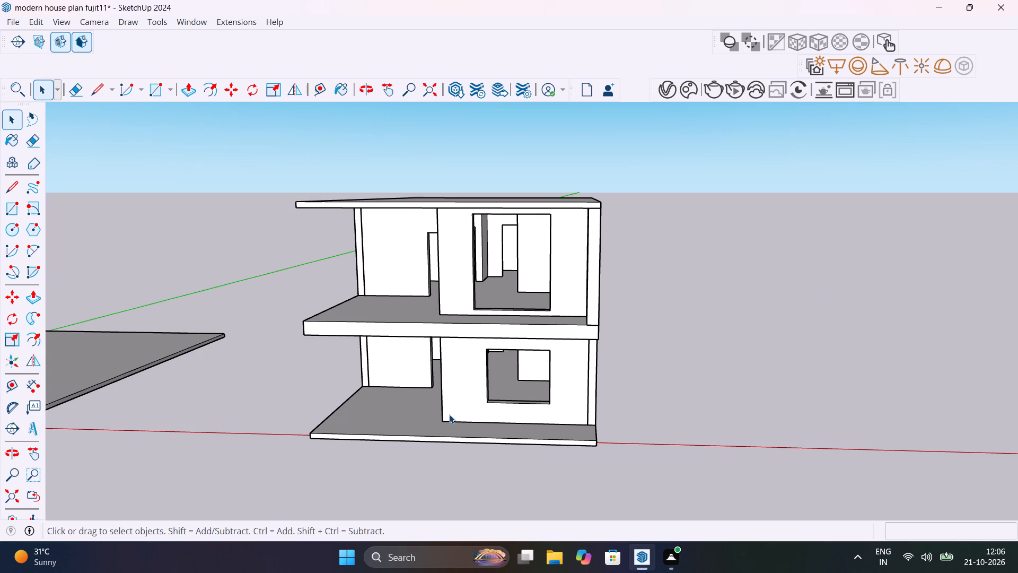
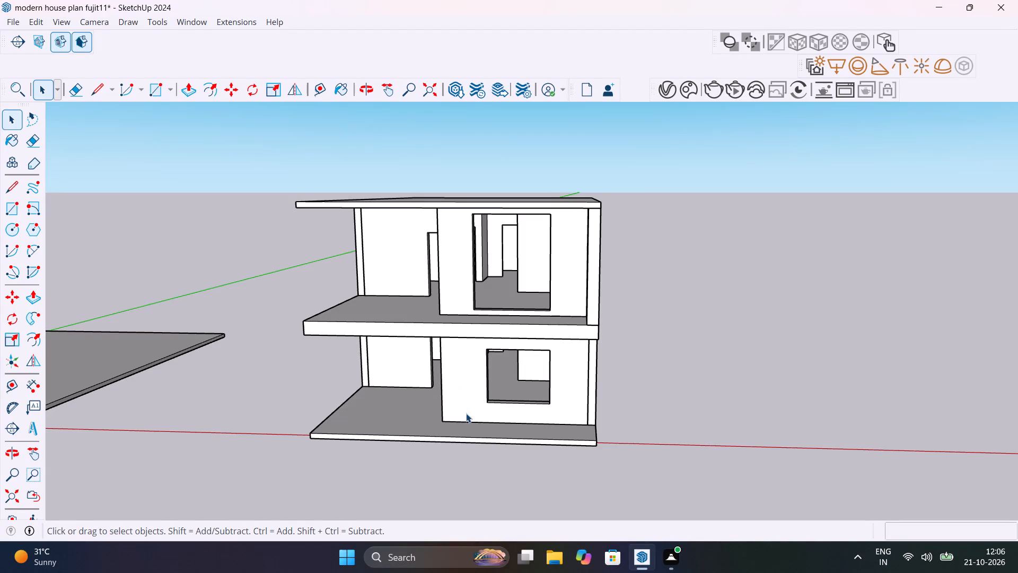
Examine the front of the two-storey house and its door and window openings from several angles.
scroll(430, 397, "up", 5)
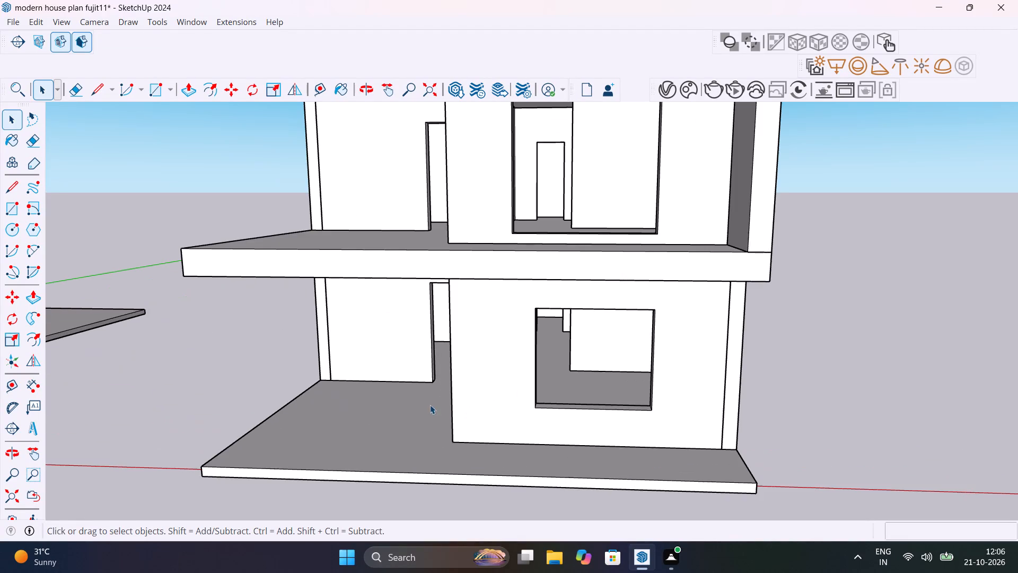
middle_click_drag(430, 404, 541, 387)
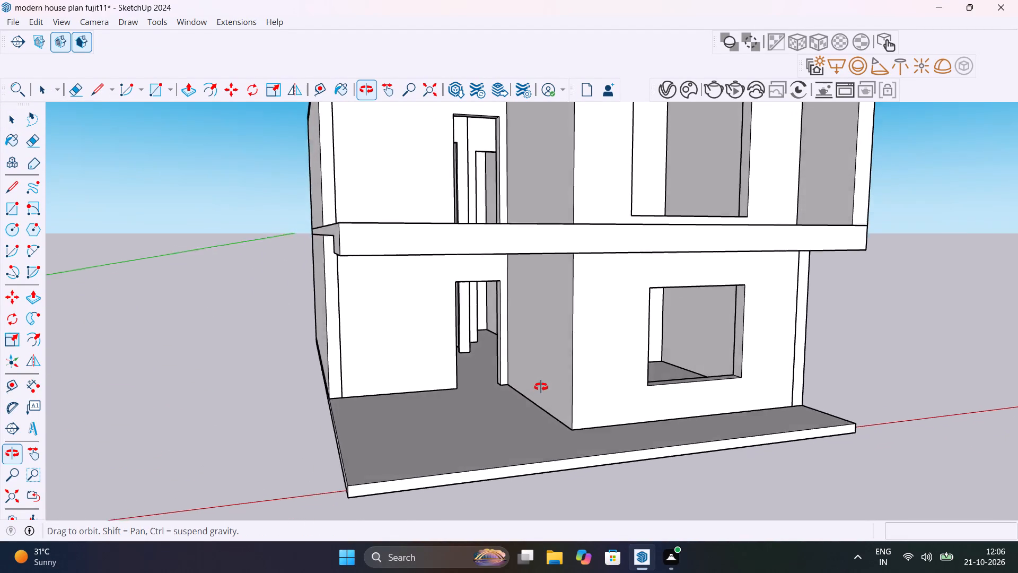
middle_click_drag(541, 387, 536, 384)
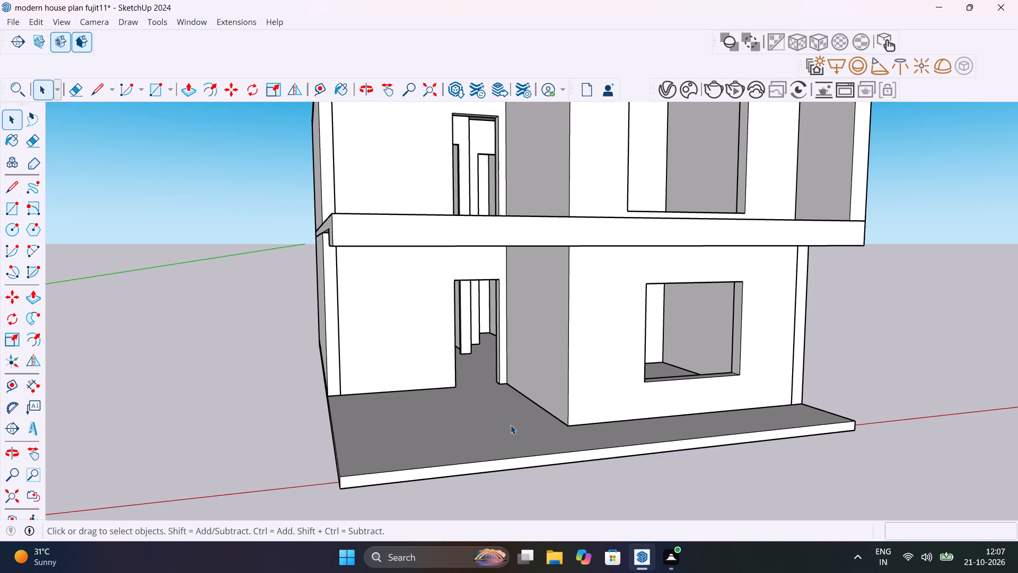
scroll(544, 429, "down", 5)
middle_click_drag(587, 437, 521, 432)
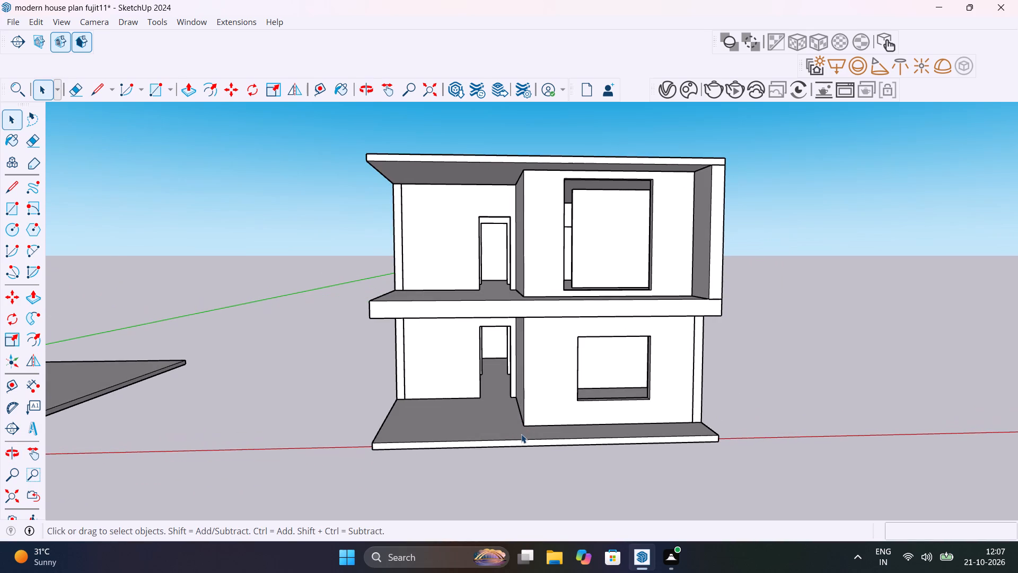
middle_click_drag(581, 370, 549, 365)
scroll(596, 423, "up", 1)
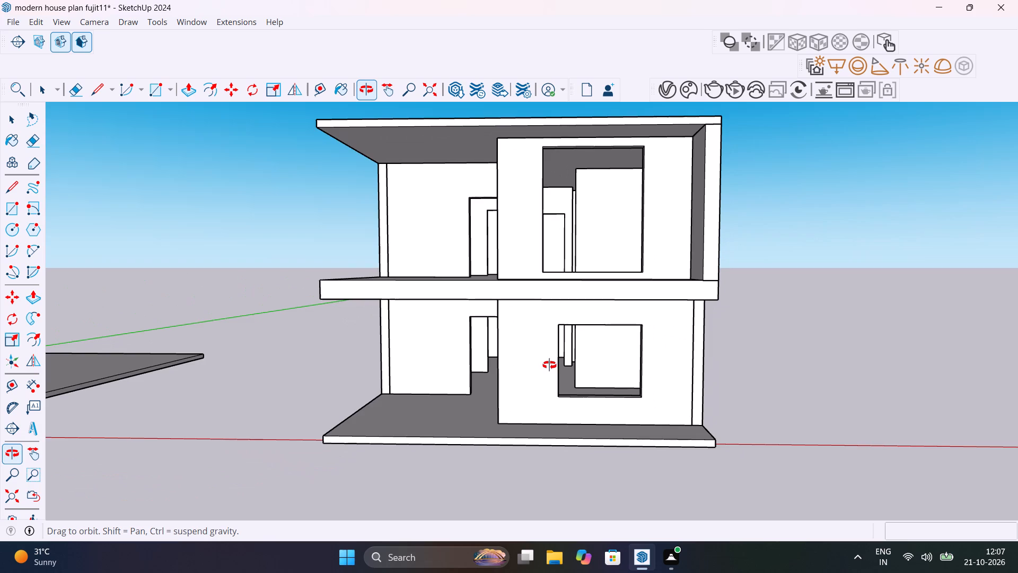
middle_click_drag(549, 365, 563, 441)
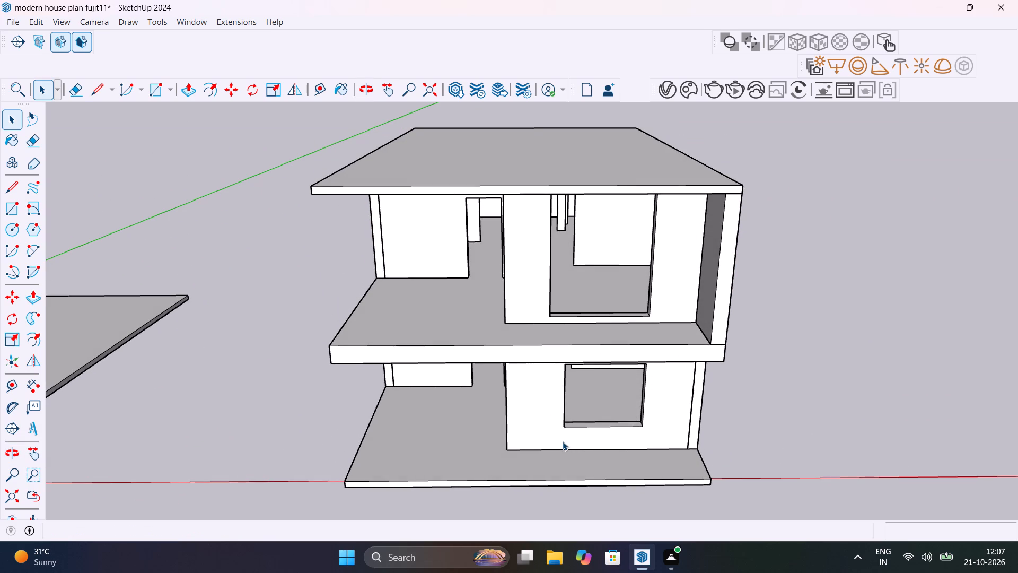
scroll(563, 441, "down", 2)
middle_click_drag(558, 439, 557, 386)
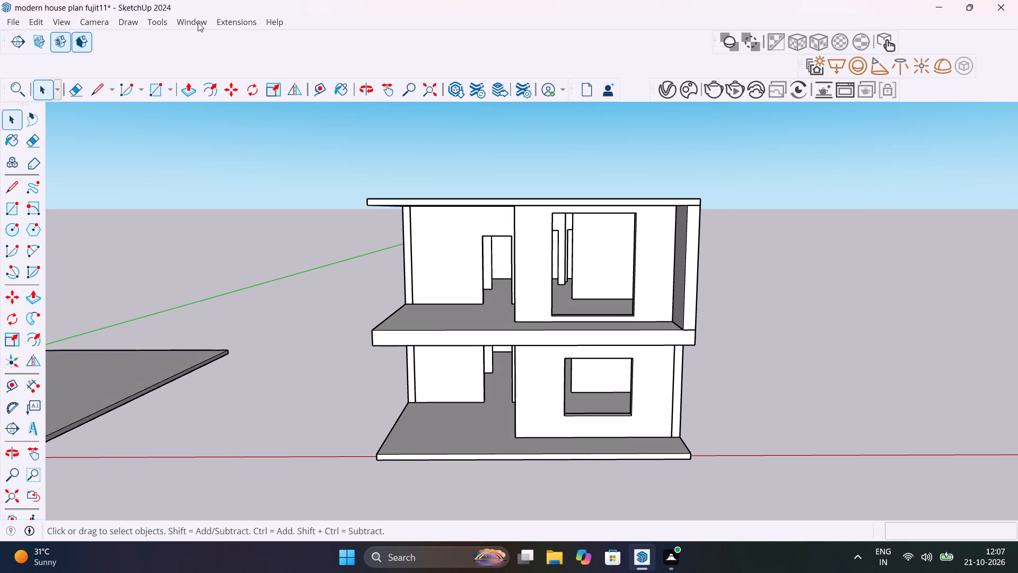
Pick Door 243 065 from the downloaded Chaos Cosmos assets for placement, clearing the existing grass search.
left_click(682, 85)
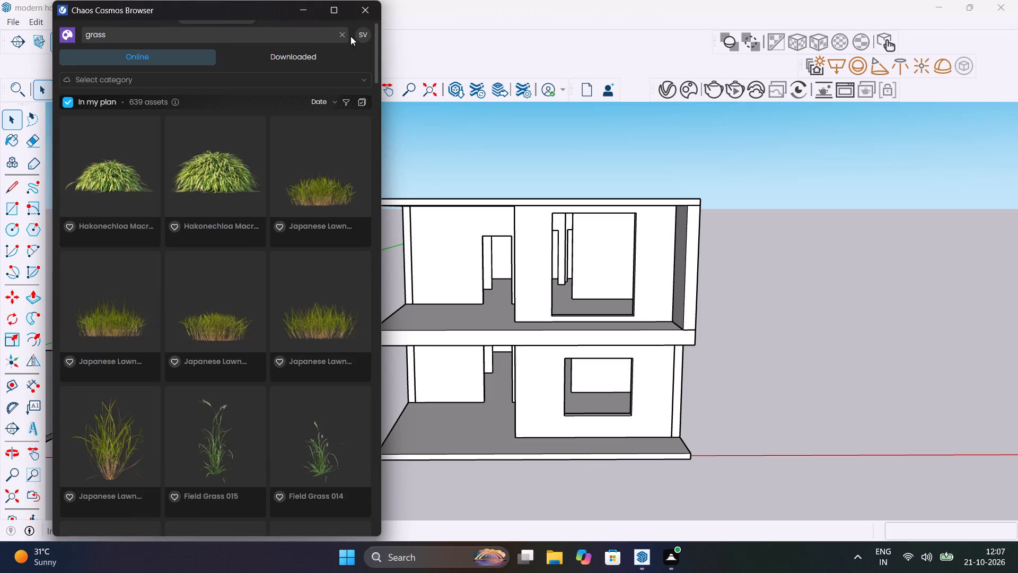
left_click(341, 35)
left_click(306, 55)
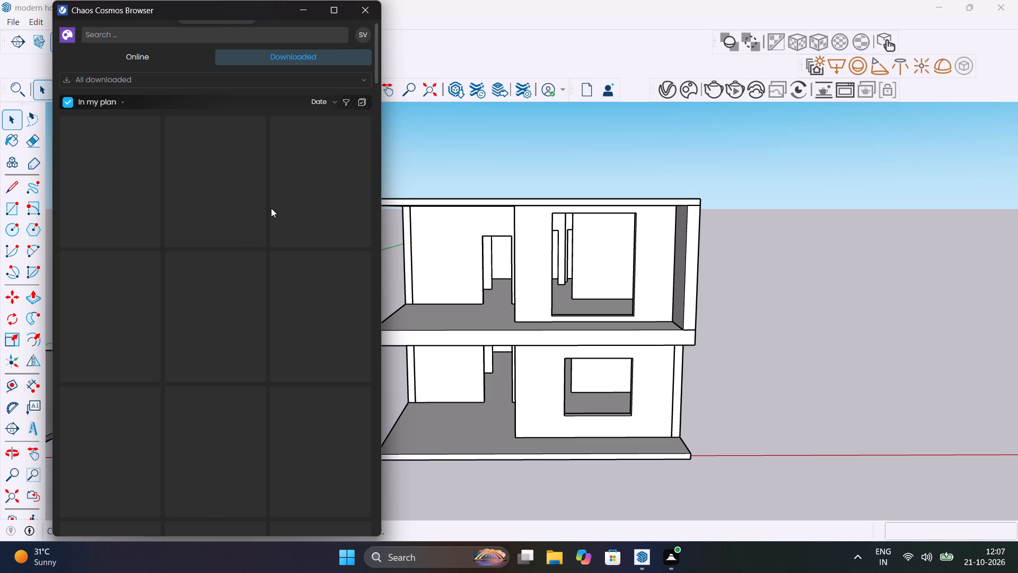
scroll(276, 250, "down", 4)
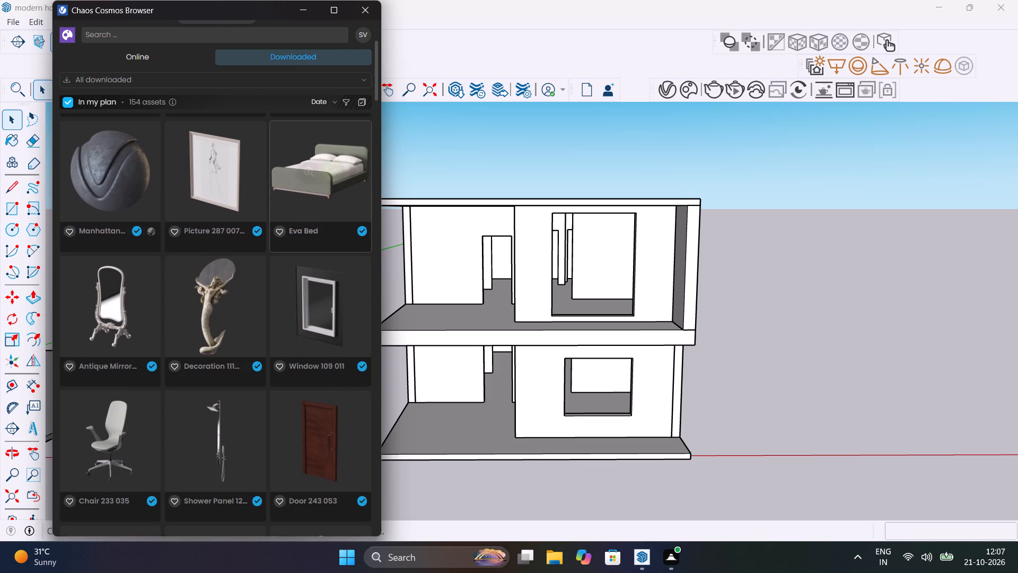
scroll(276, 250, "down", 5)
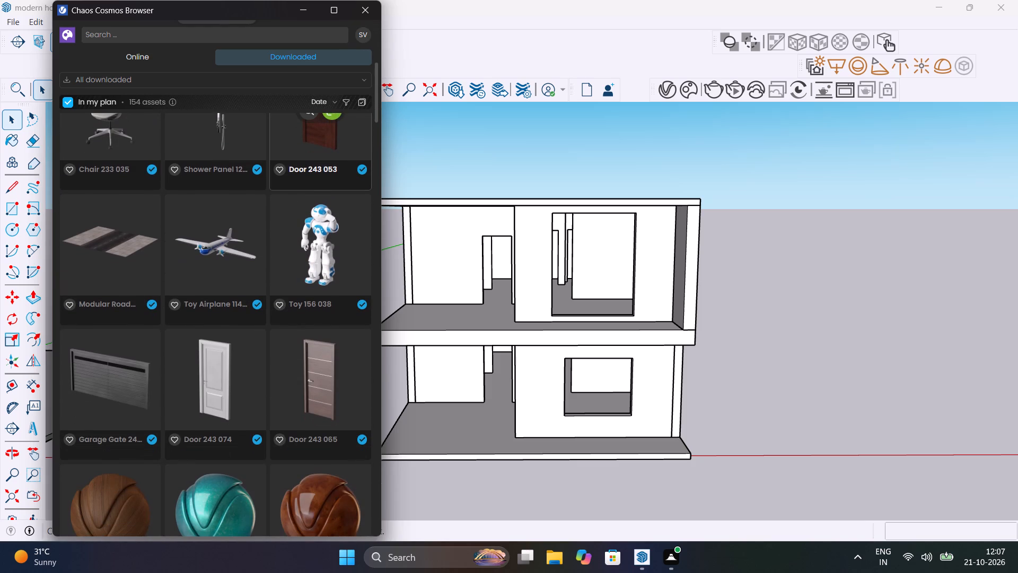
scroll(276, 250, "down", 4)
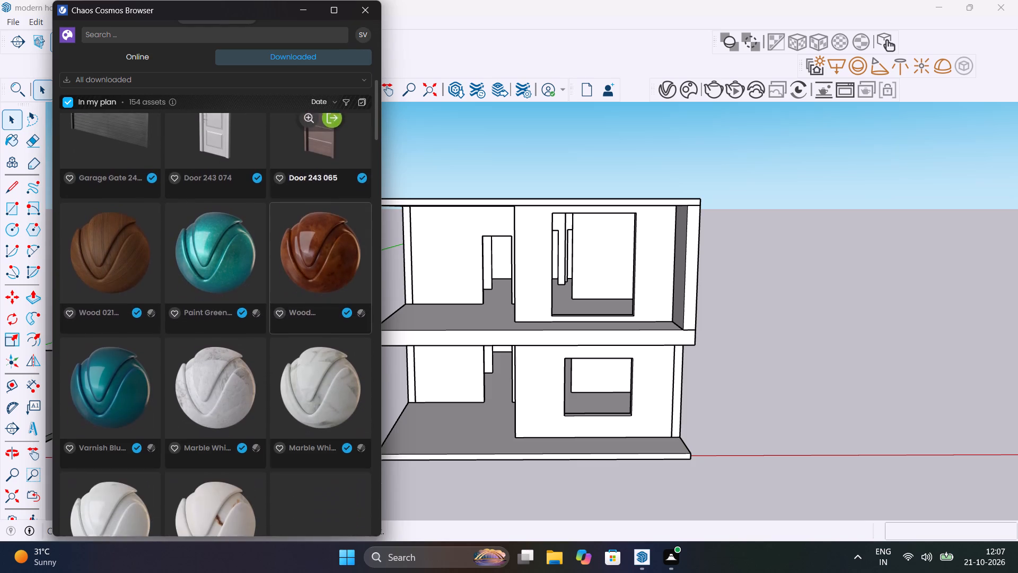
scroll(276, 250, "down", 7)
scroll(276, 250, "up", 13)
scroll(276, 250, "down", 1)
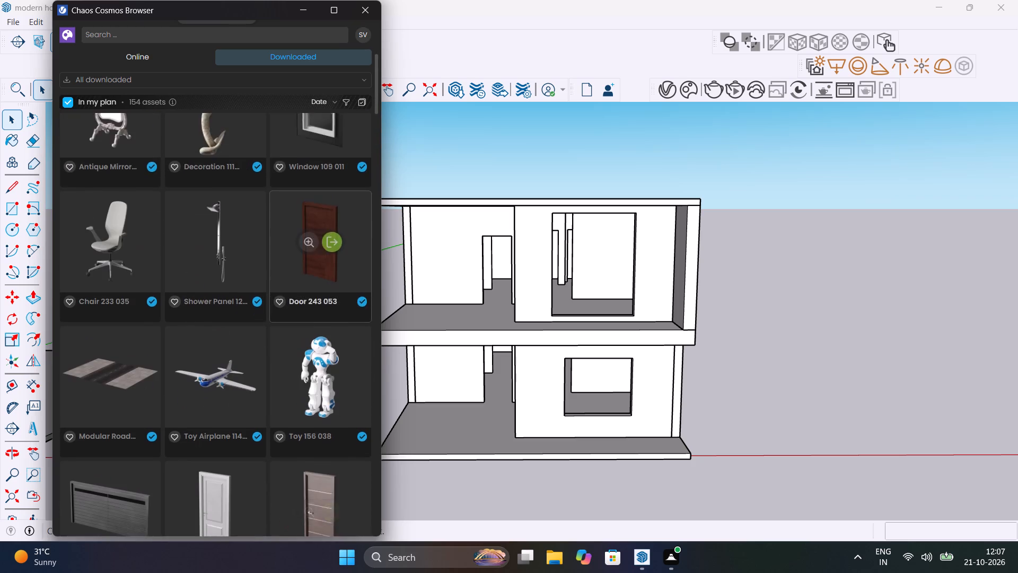
scroll(276, 250, "down", 2)
left_click(331, 309)
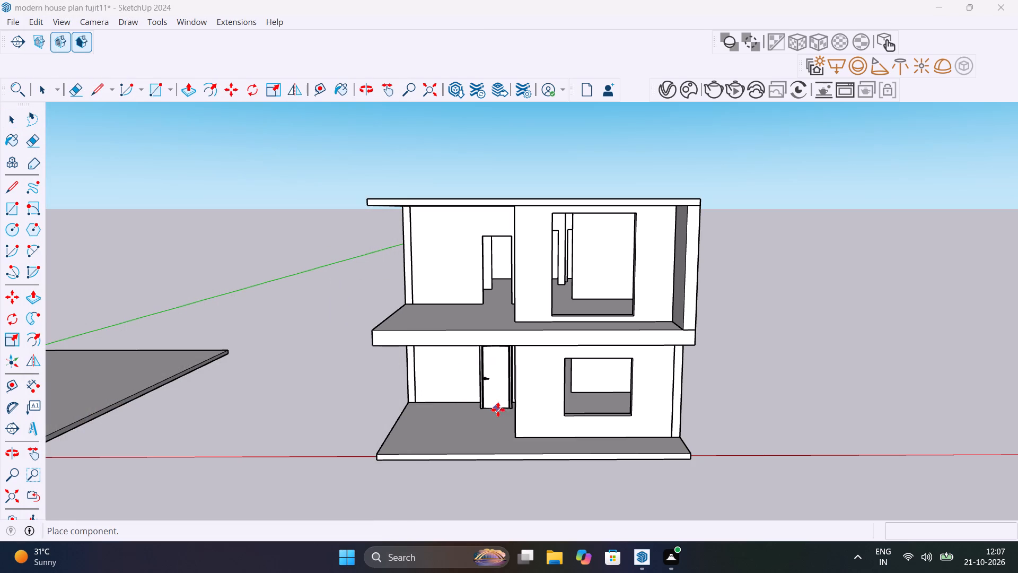
Place the door on the ground floor just inside the entrance opening.
scroll(498, 410, "up", 17)
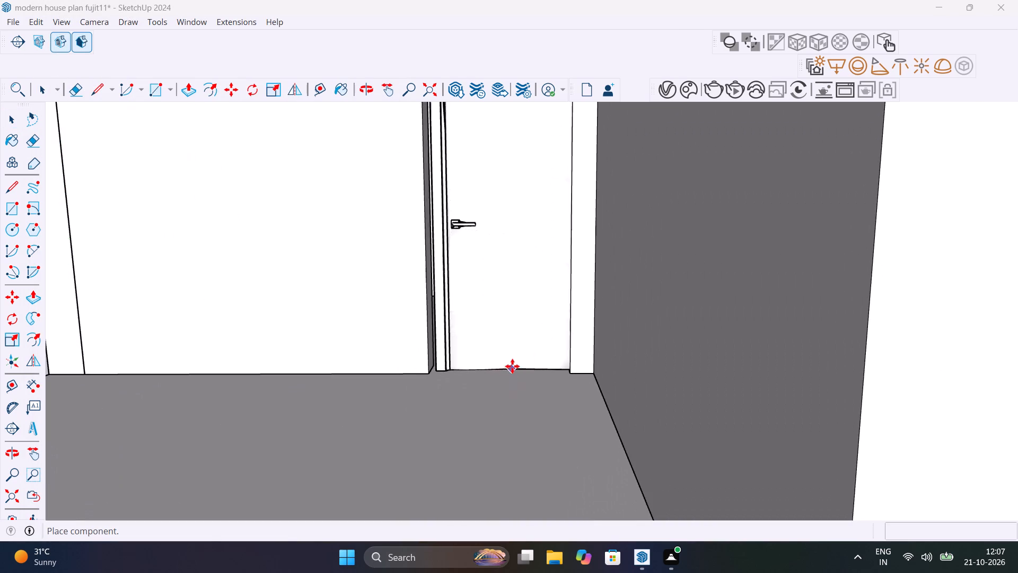
middle_click_drag(512, 360, 538, 408)
scroll(492, 374, "up", 3)
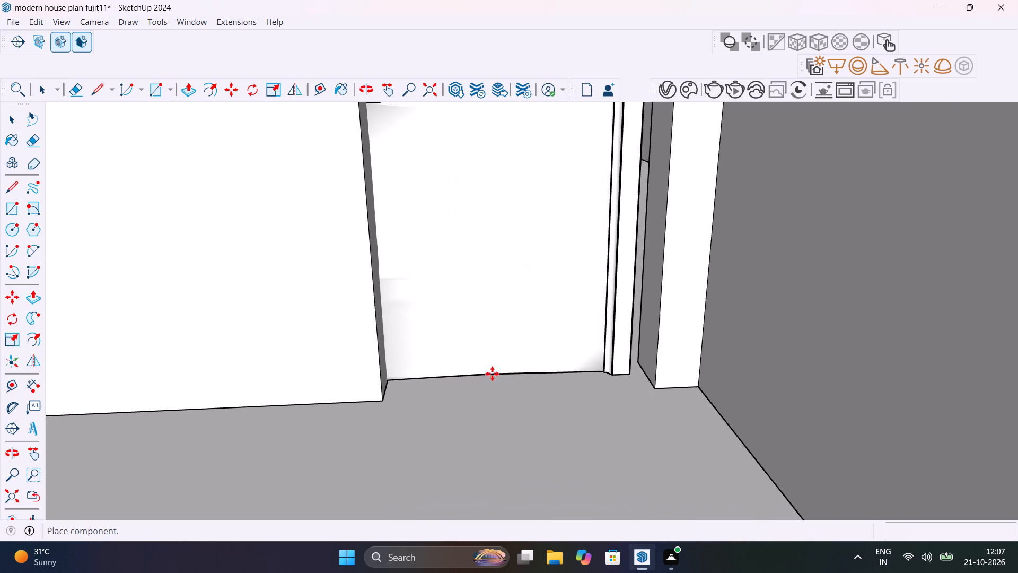
scroll(492, 374, "up", 9)
left_click(504, 283)
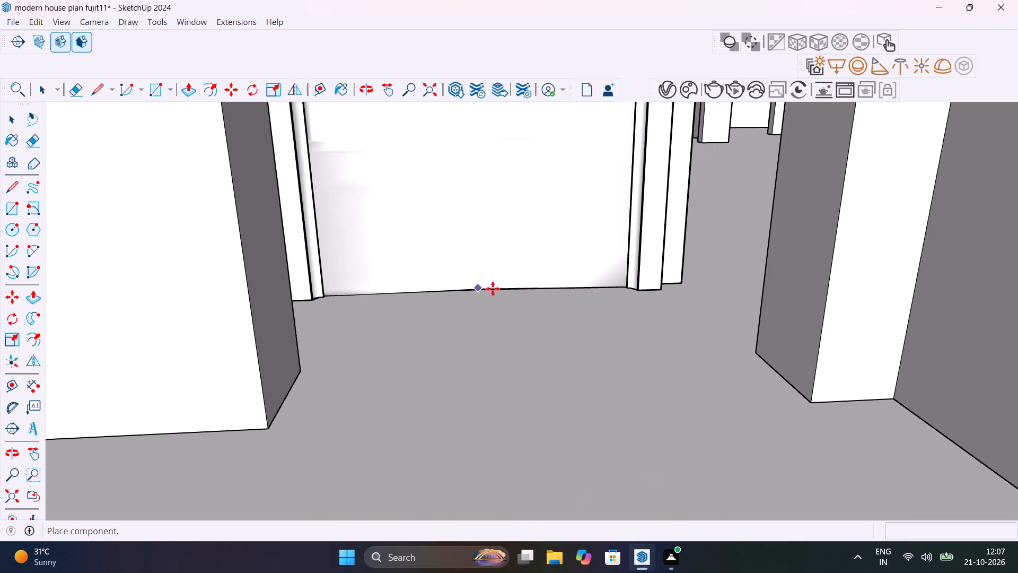
key("Escape")
key("space")
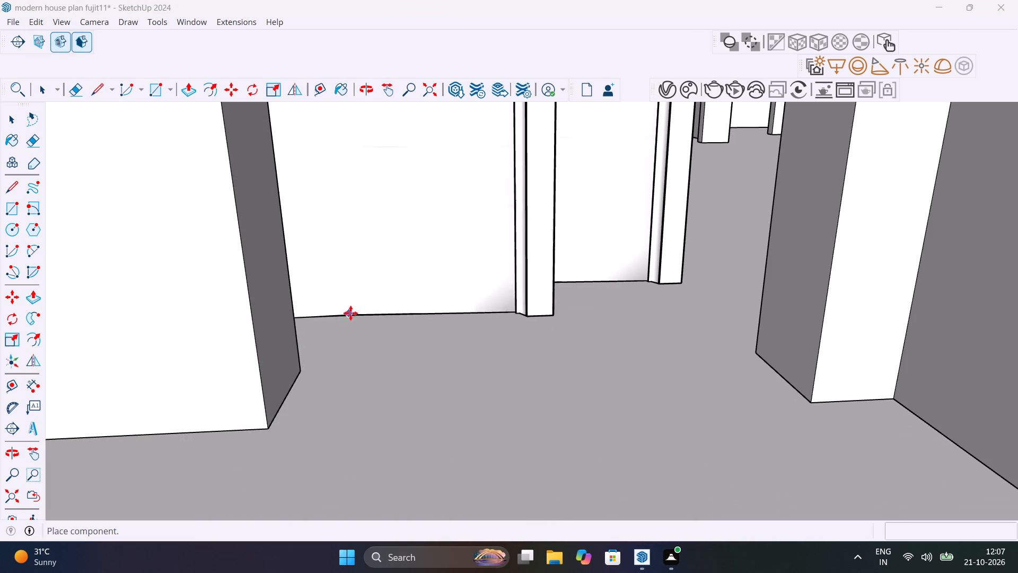
key("Escape")
key("space")
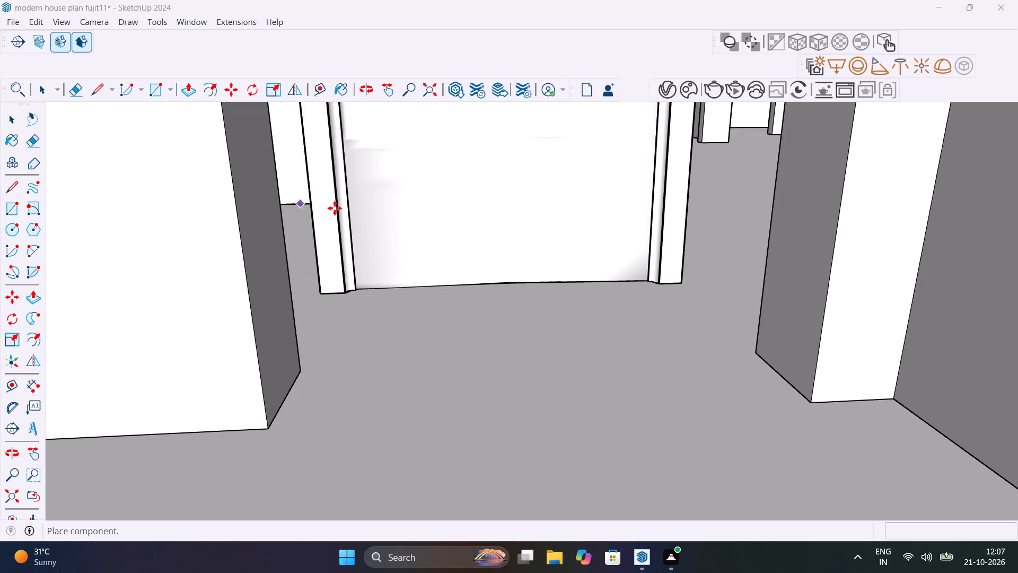
key("Escape")
key("space")
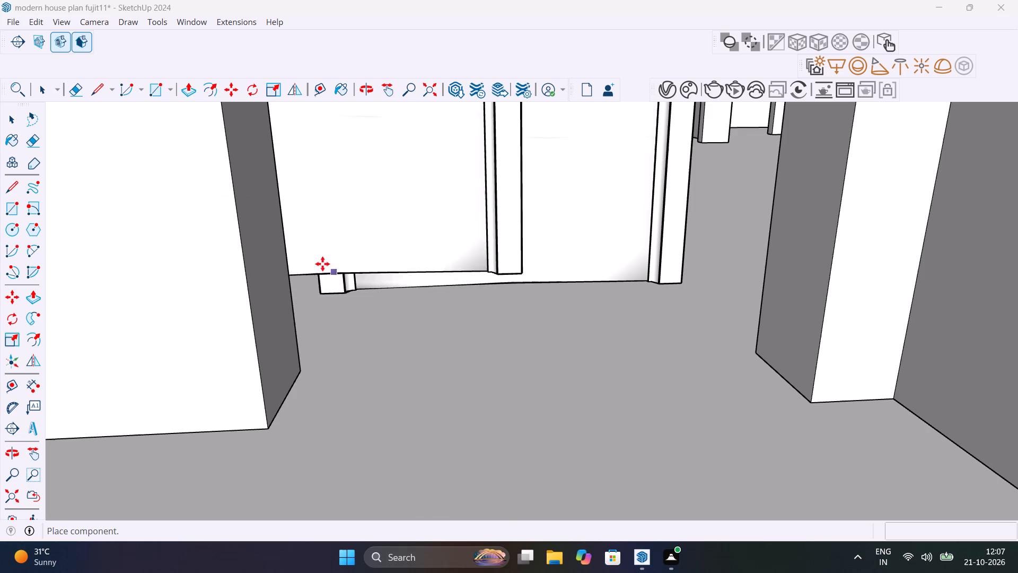
Place a second copy of the door on the open ground between the separate slab and the house, and close the asset browser.
scroll(164, 383, "down", 20)
scroll(164, 383, "down", 5)
scroll(205, 367, "down", 11)
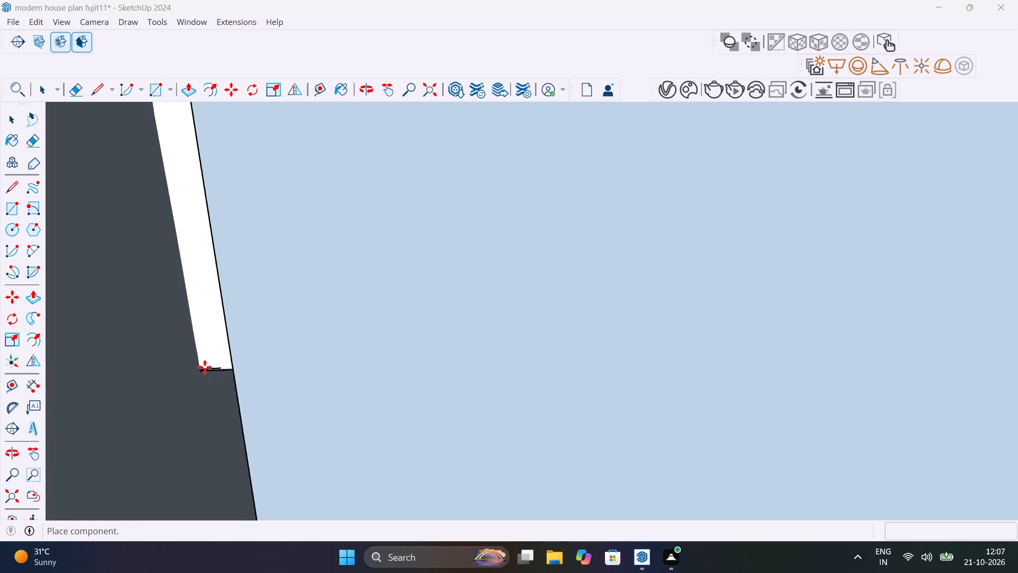
scroll(205, 367, "down", 2)
left_click(15, 494)
left_click(550, 367)
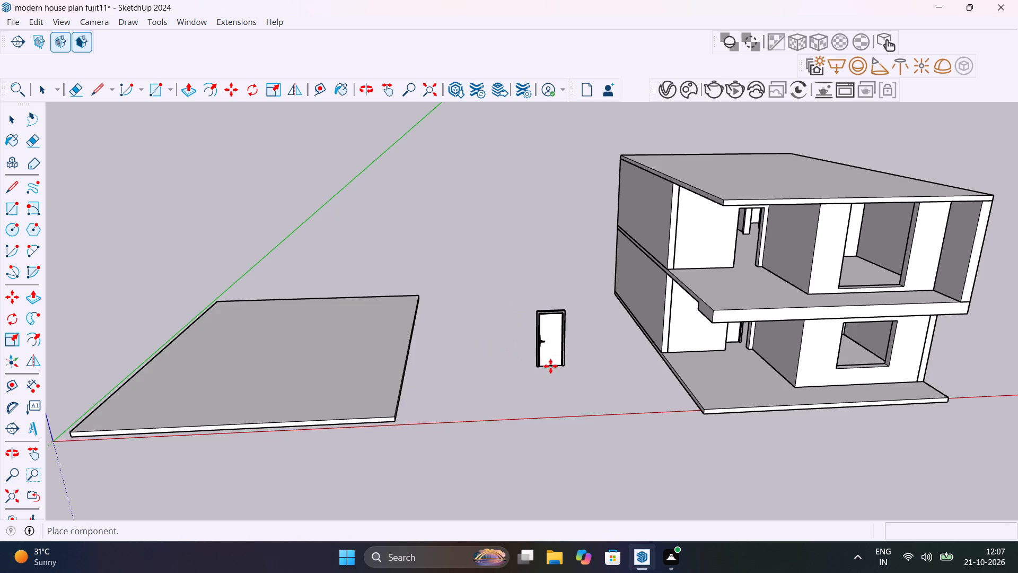
key("Escape")
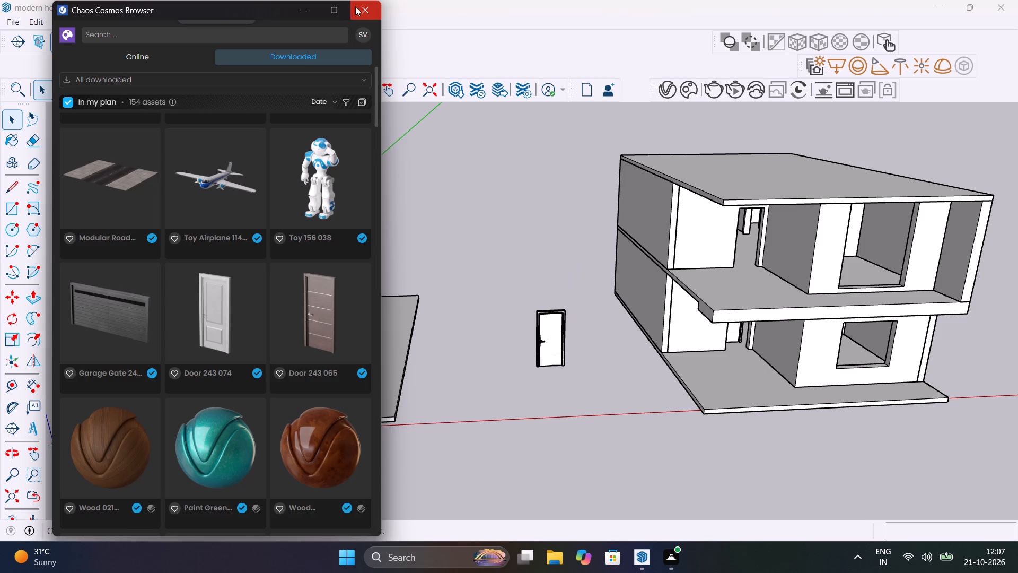
left_click(367, 10)
Move the ground-floor door about 2' 11/16" by its bottom corner onto the bottom edge of the entrance opening's jamb.
scroll(751, 341, "up", 9)
middle_click_drag(747, 358, 658, 325)
scroll(679, 326, "up", 15)
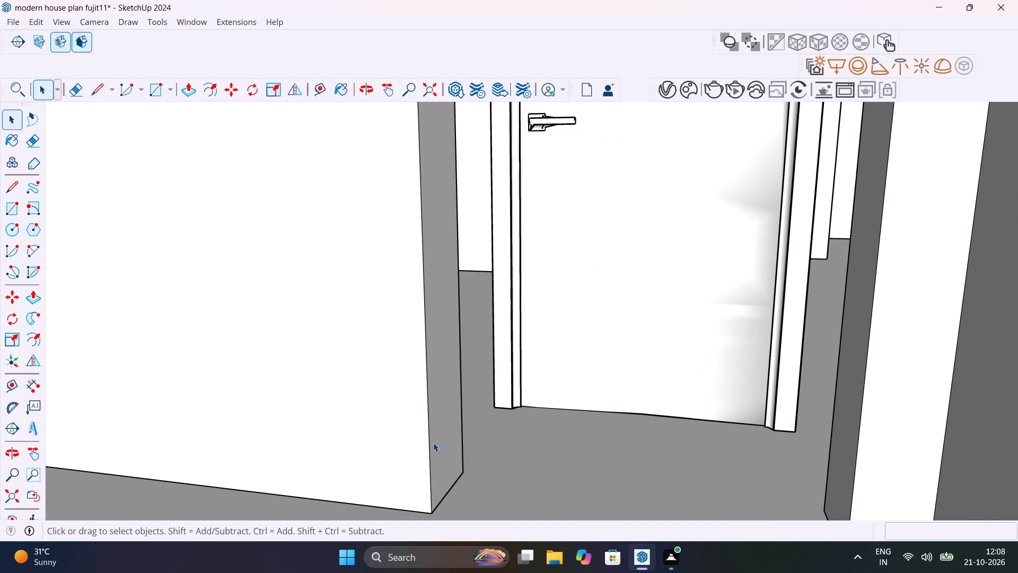
left_click(499, 403)
key("m")
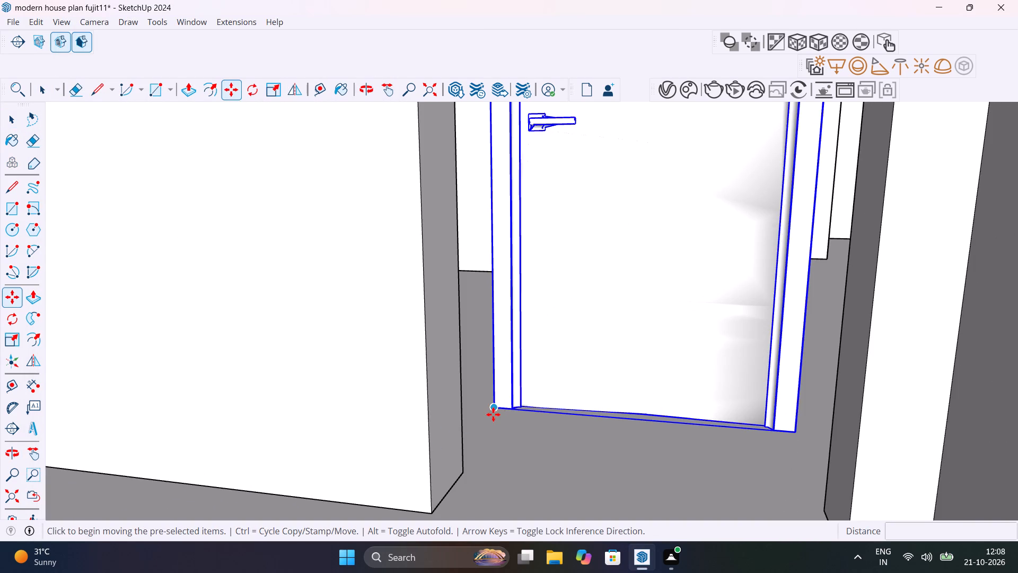
left_click(493, 413)
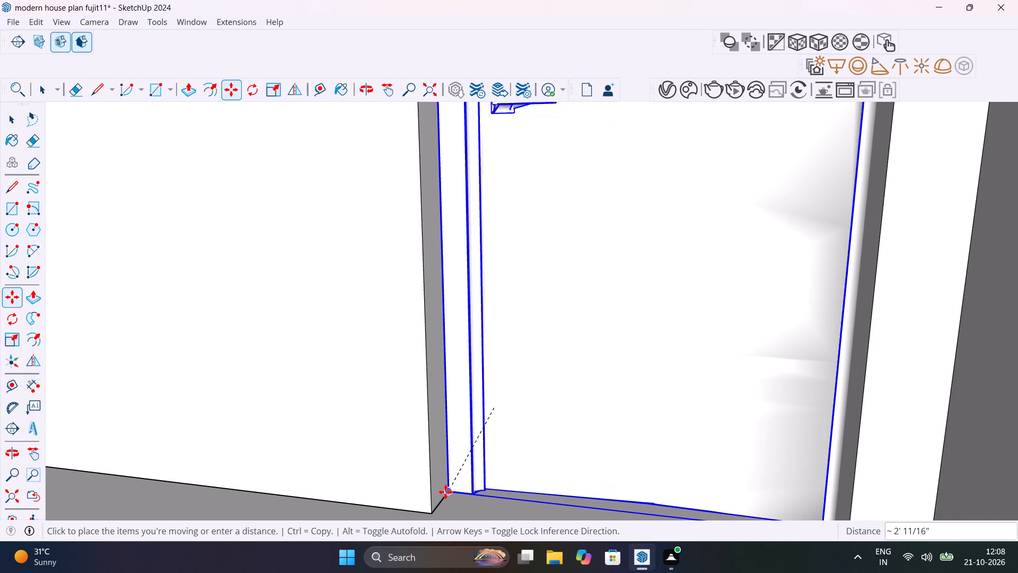
left_click(445, 492)
Scale the ground-floor door's height by about 1.02 up to the top edge of the entrance opening.
scroll(501, 492, "down", 10)
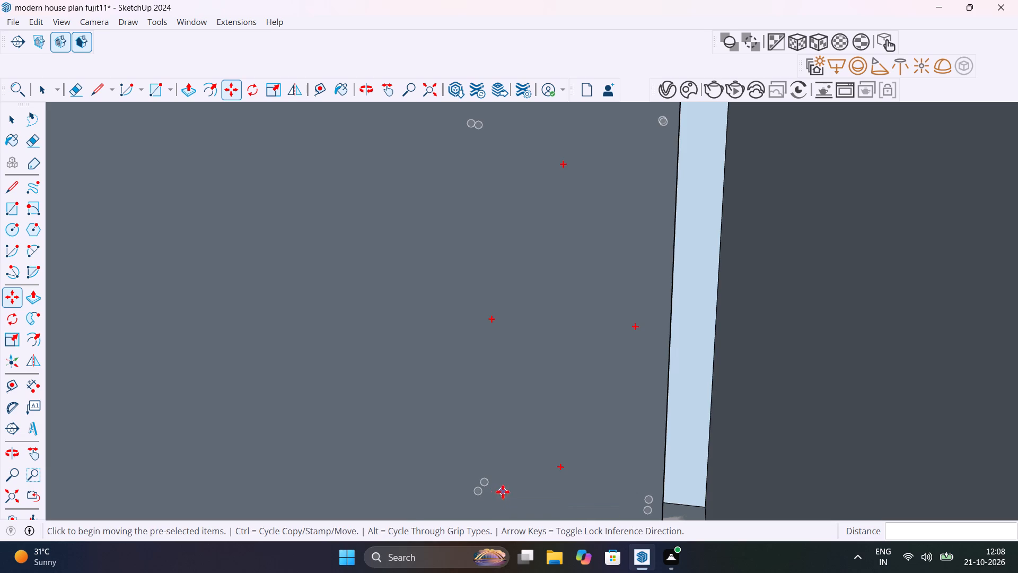
left_click(10, 494)
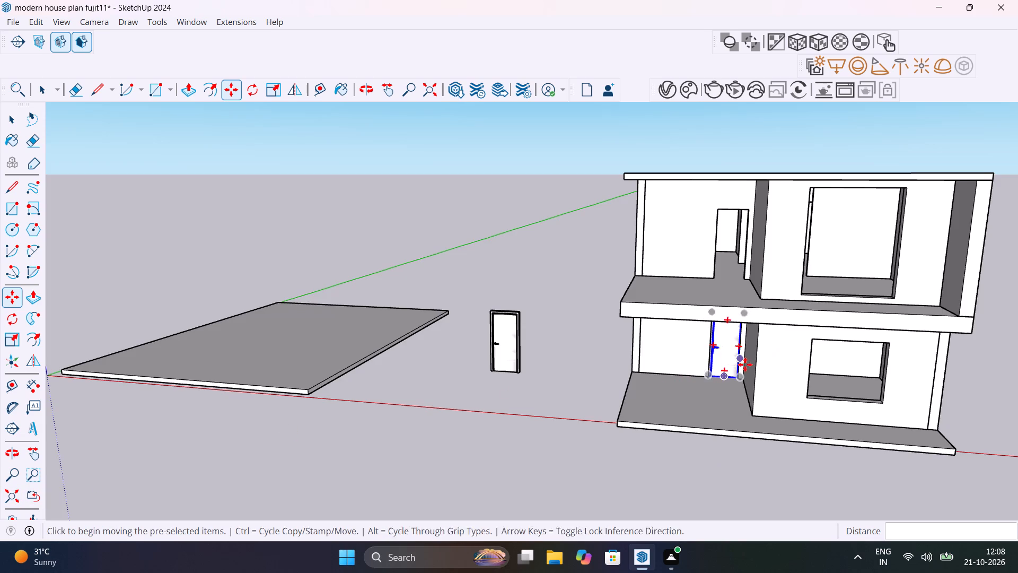
scroll(739, 341, "up", 15)
key("s")
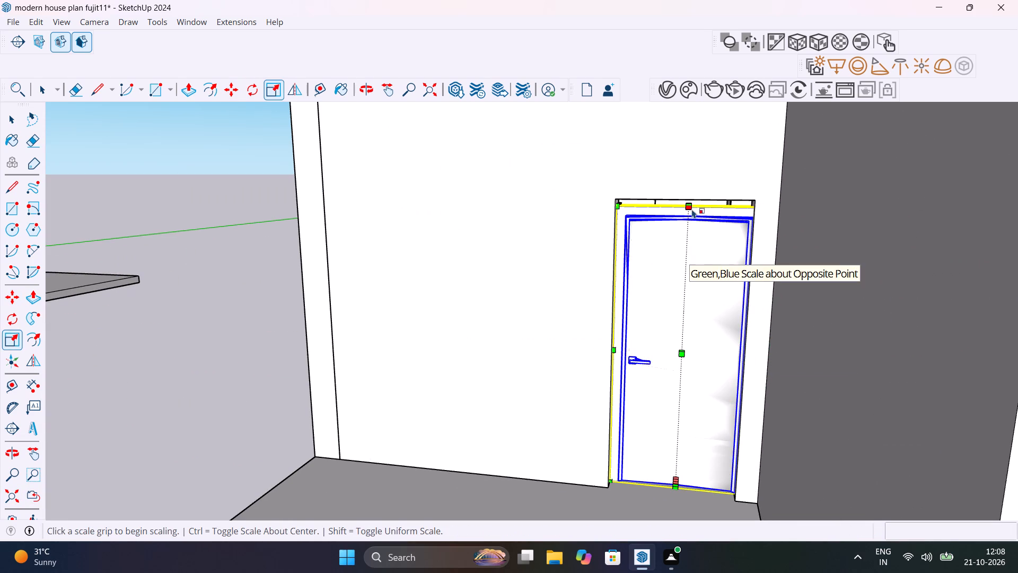
middle_click_drag(692, 208, 714, 215)
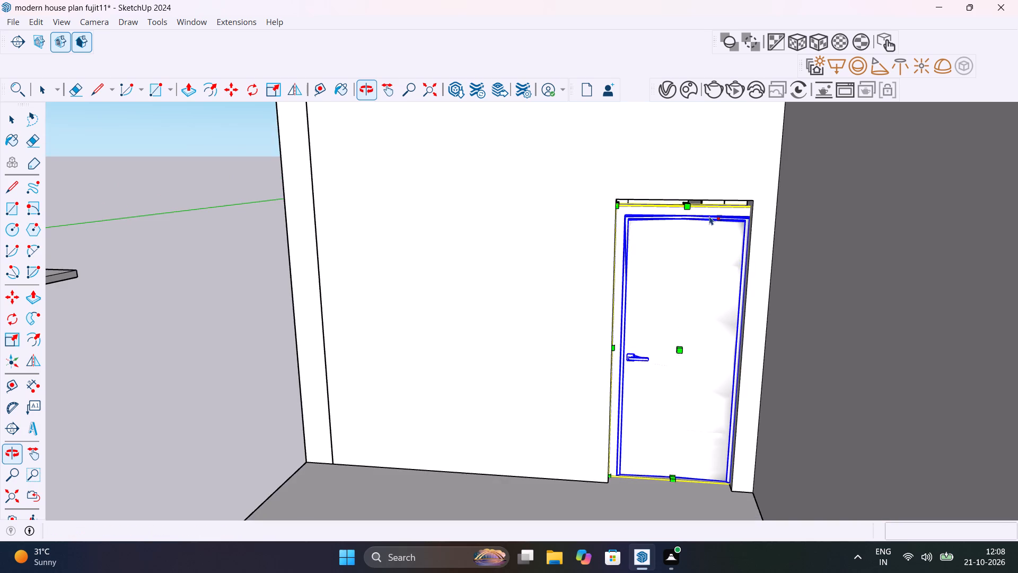
scroll(699, 196, "up", 20)
scroll(699, 196, "up", 9)
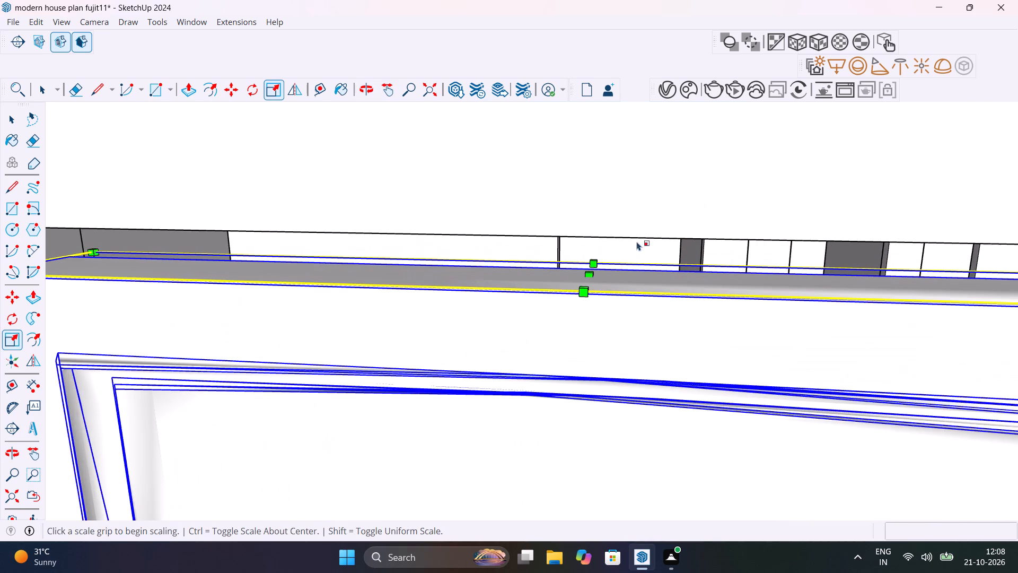
left_click(586, 272)
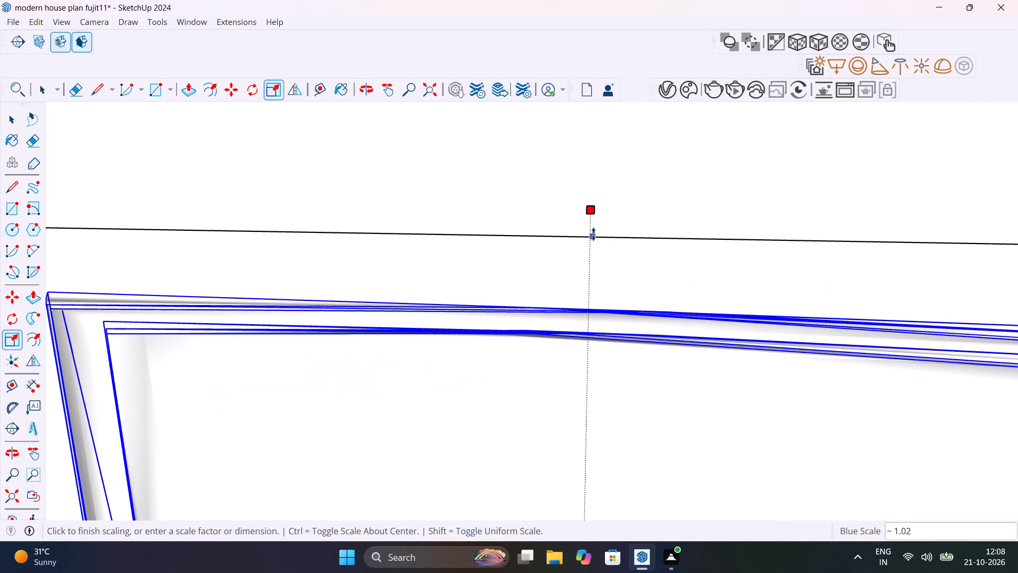
left_click(593, 233)
Scale the ground-floor door from its side edge to about 0.83 in width and -0.34 in depth.
scroll(643, 289, "down", 20)
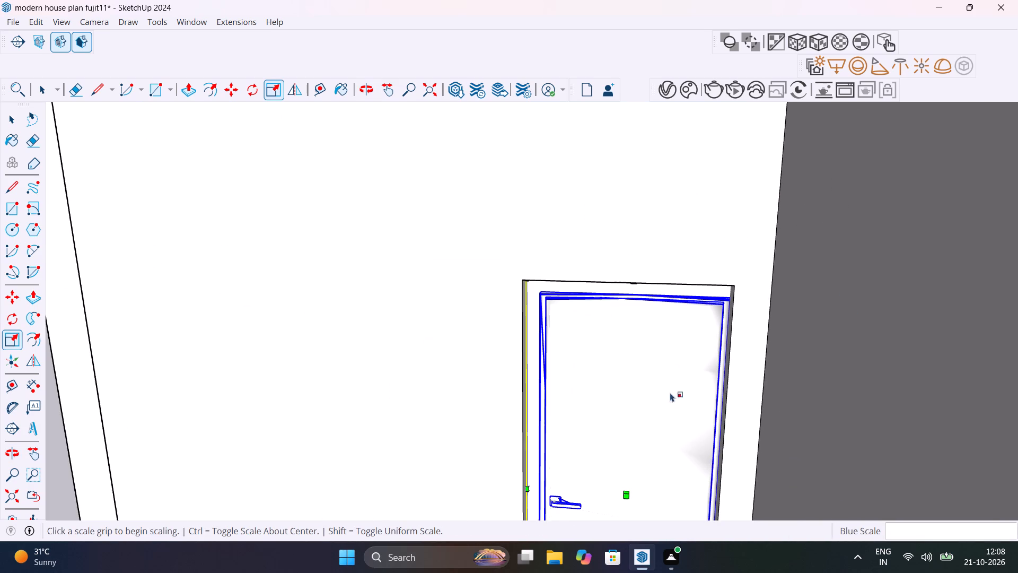
scroll(711, 458, "down", 1)
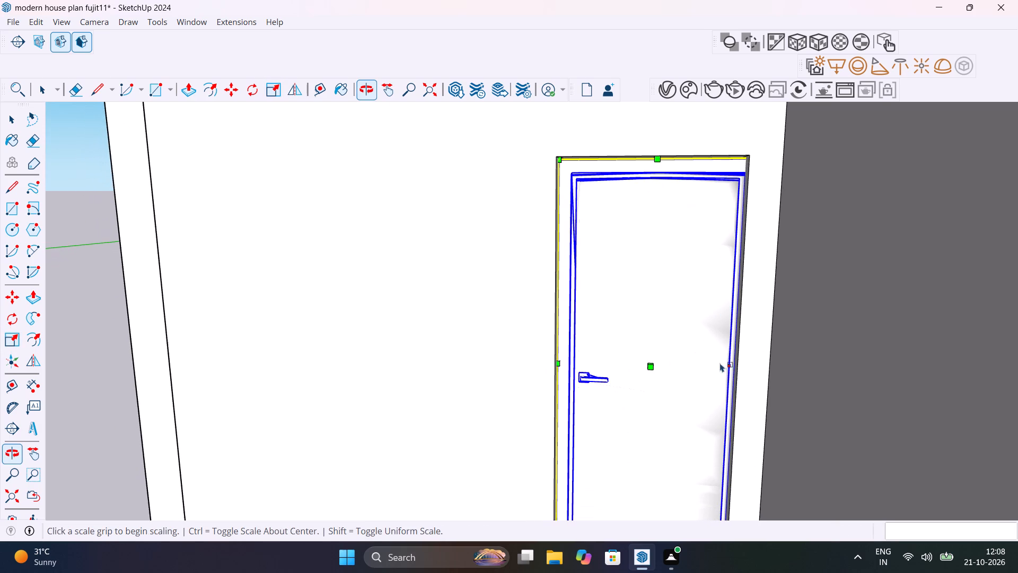
left_click(748, 368)
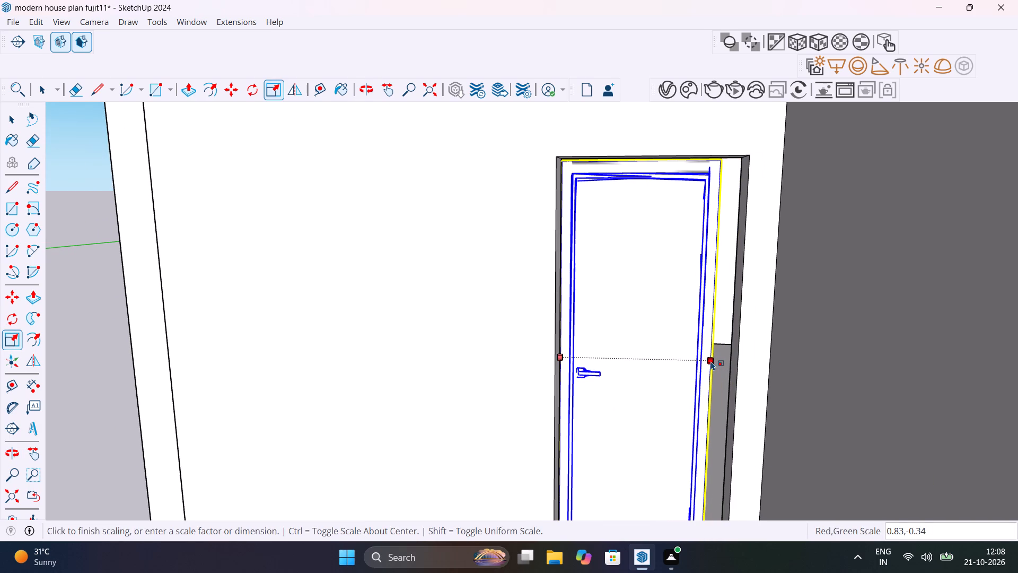
left_click(711, 361)
scroll(713, 361, "up", 9)
scroll(713, 361, "down", 6)
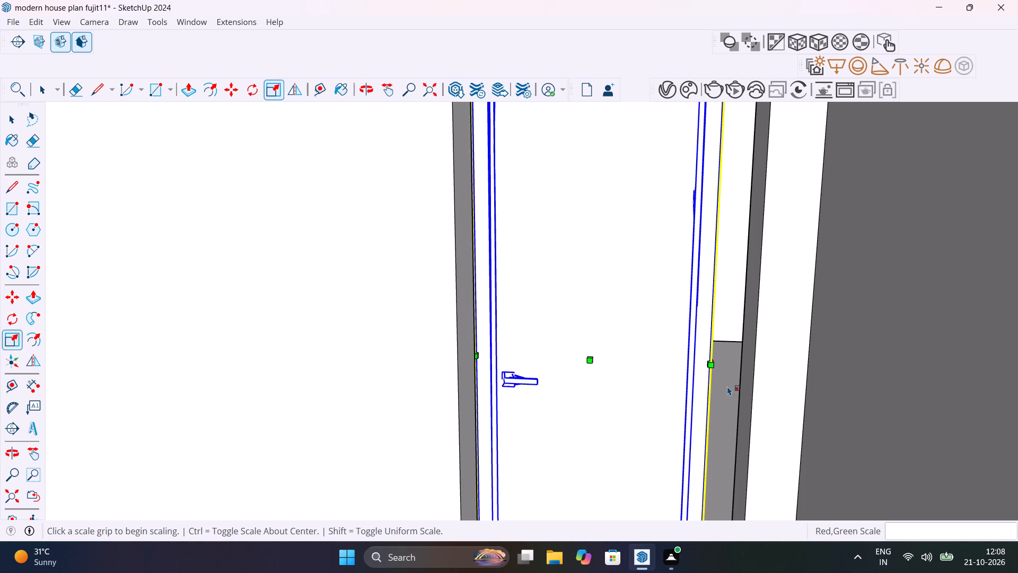
Scale the ground-floor door's width by about 1.12 out to the far jamb of the entrance opening.
middle_click_drag(645, 414, 609, 420)
scroll(609, 420, "down", 1)
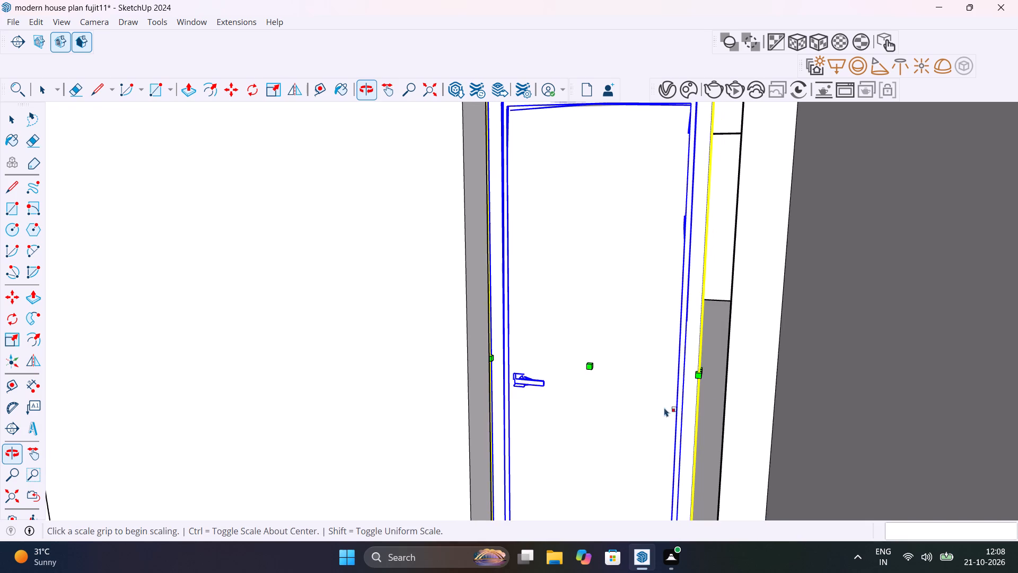
scroll(712, 367, "up", 5)
scroll(712, 366, "down", 2)
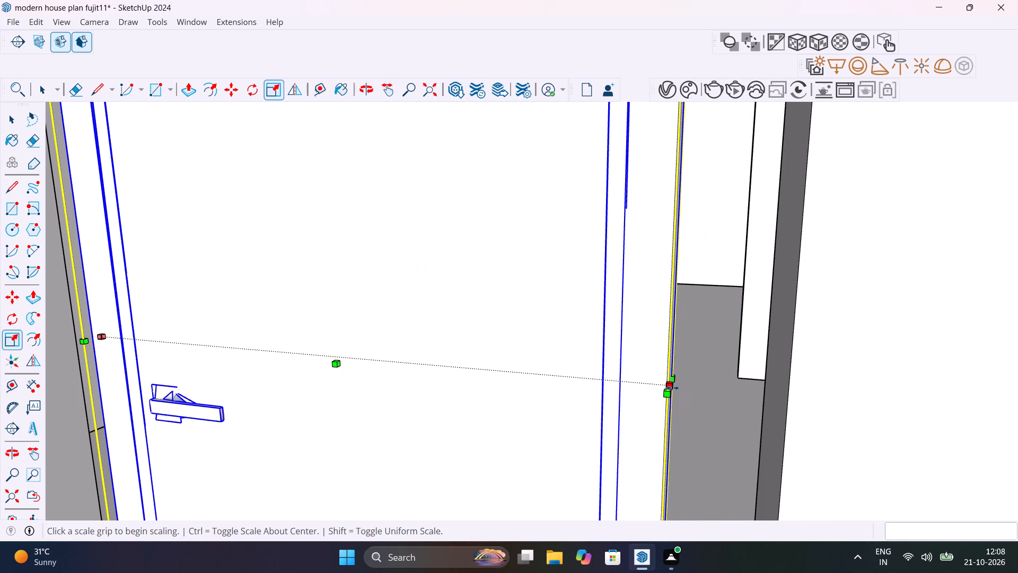
left_click(672, 388)
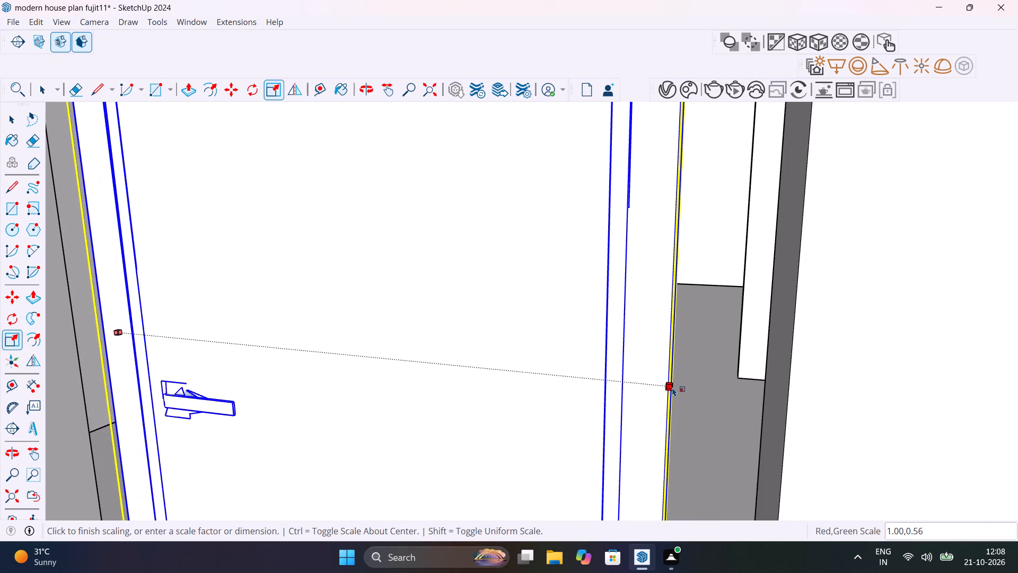
key("Escape")
left_click(671, 382)
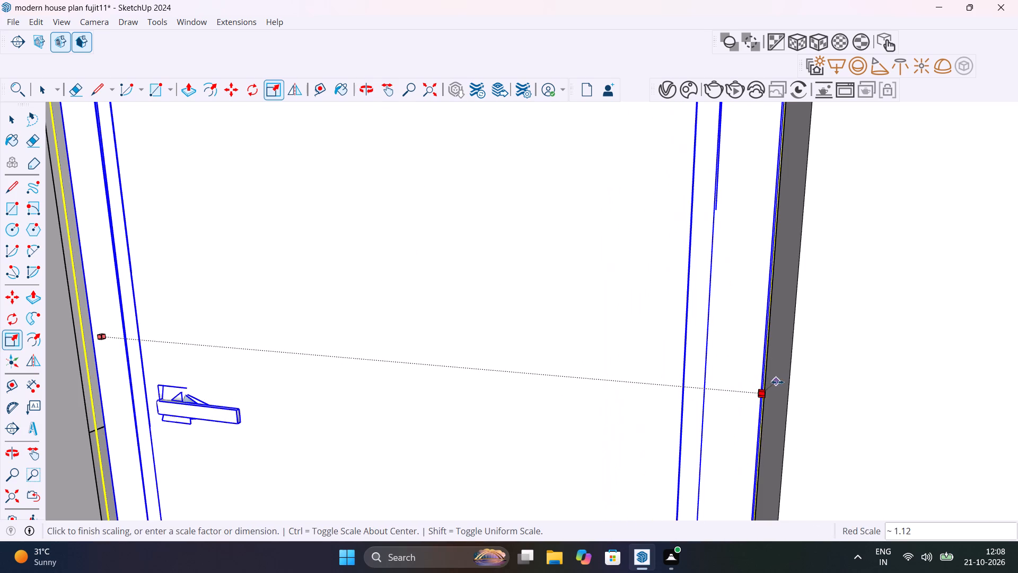
left_click(791, 398)
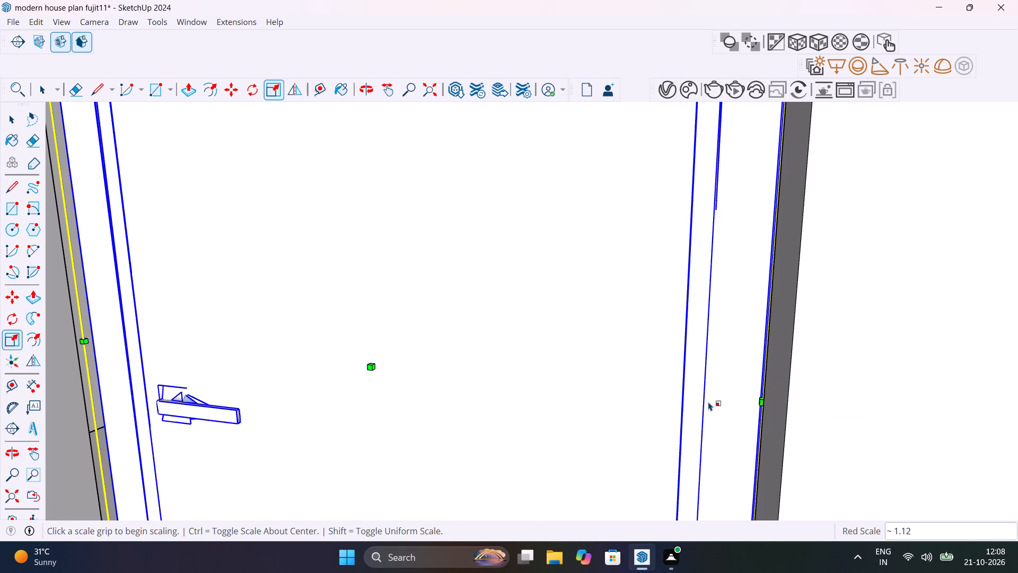
scroll(708, 401, "down", 8)
key("space")
Copy the ground-floor door about 10' 6 1/8" up by its bottom corner into the upper-storey doorway and deselect it.
scroll(708, 401, "down", 19)
middle_click_drag(723, 421, 734, 416)
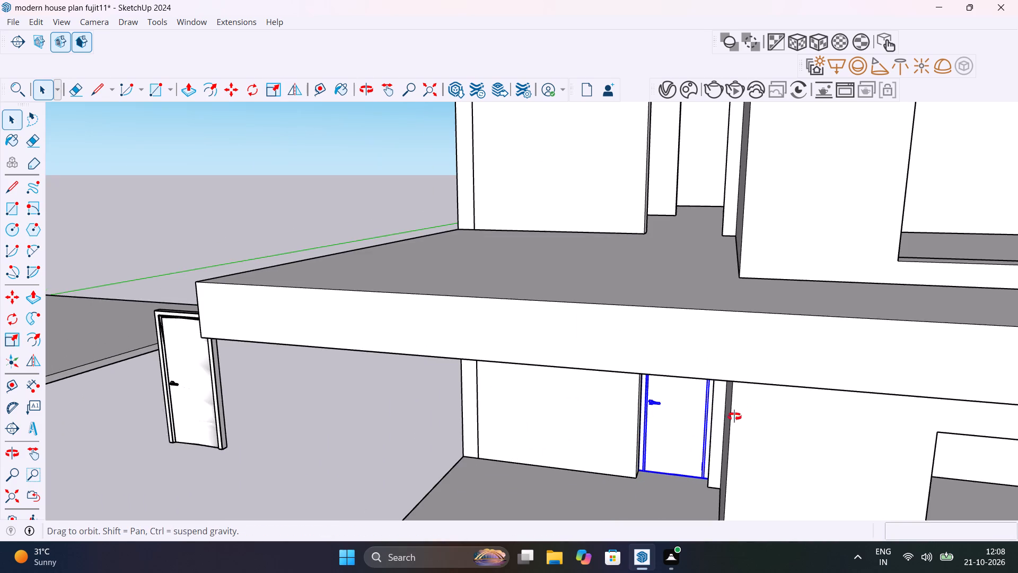
middle_click_drag(734, 416, 743, 406)
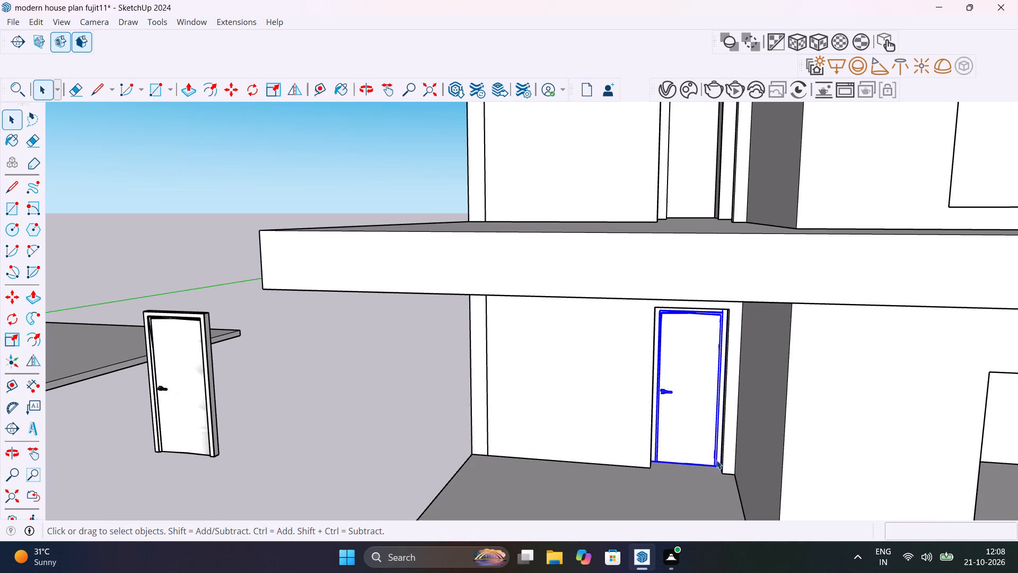
left_click(716, 459)
key("m")
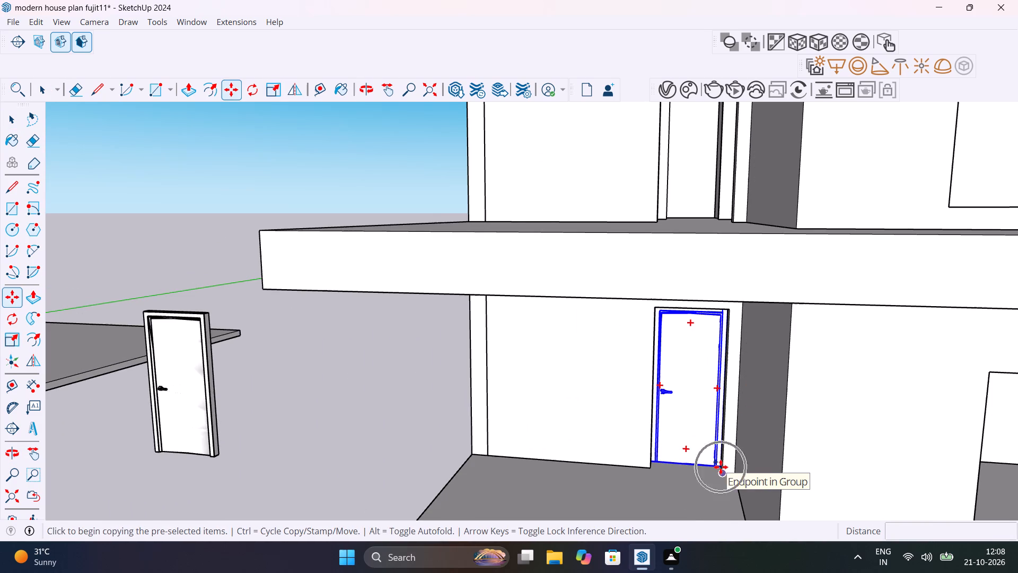
left_click(719, 472)
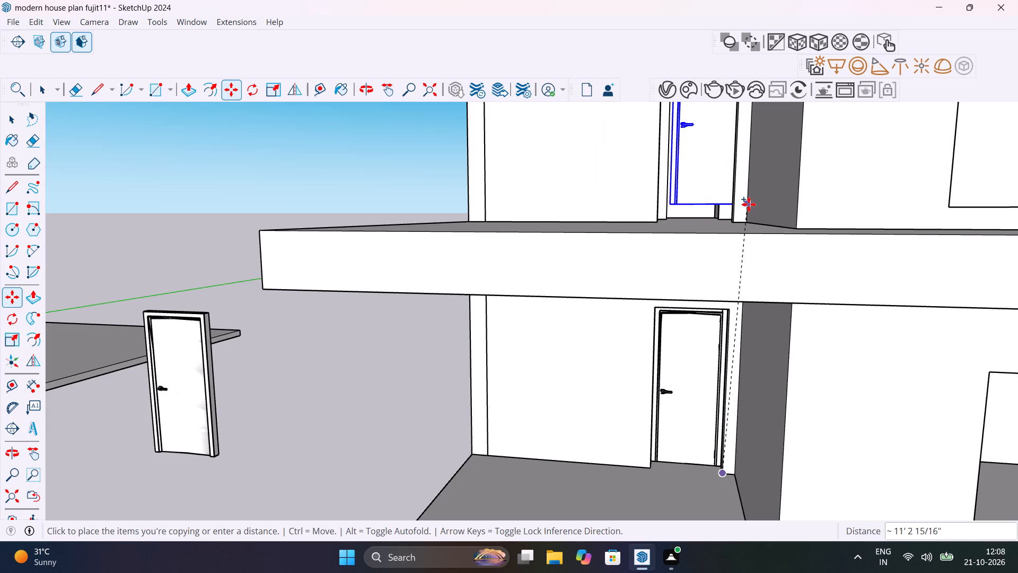
middle_click_drag(749, 204, 719, 343, "shift")
scroll(701, 348, "up", 11)
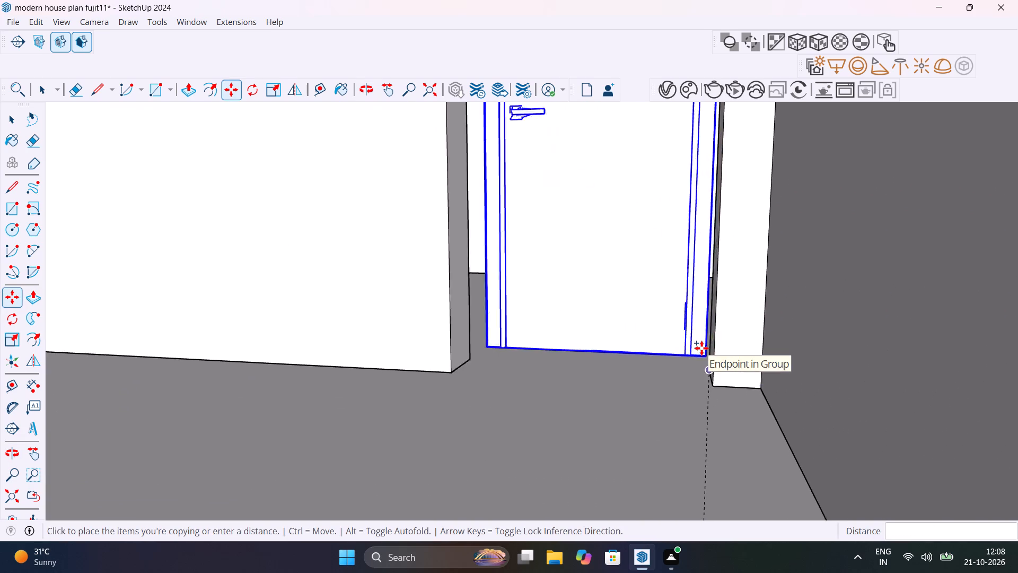
scroll(701, 348, "up", 7)
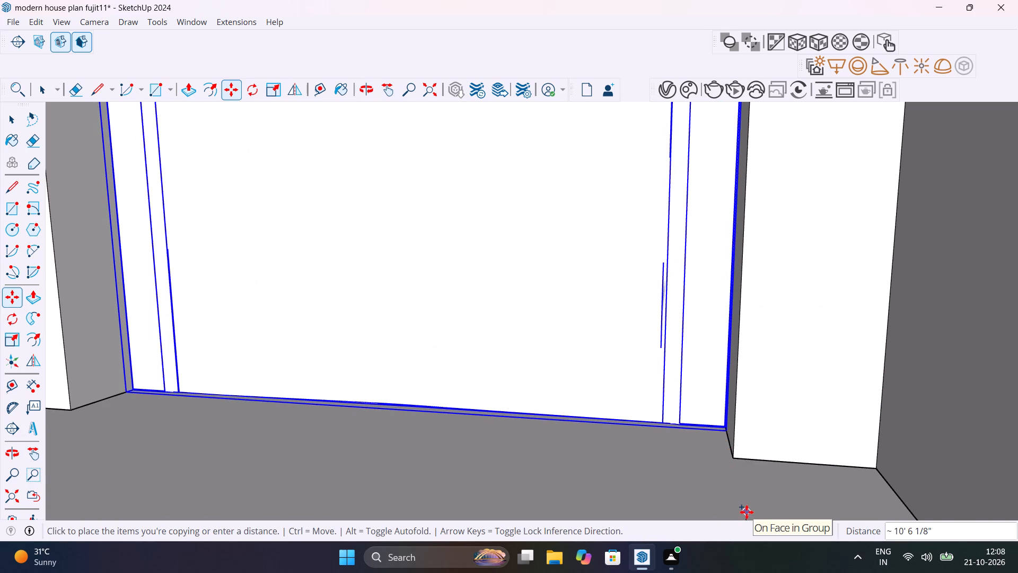
left_click(747, 511)
scroll(663, 430, "down", 17)
key("space")
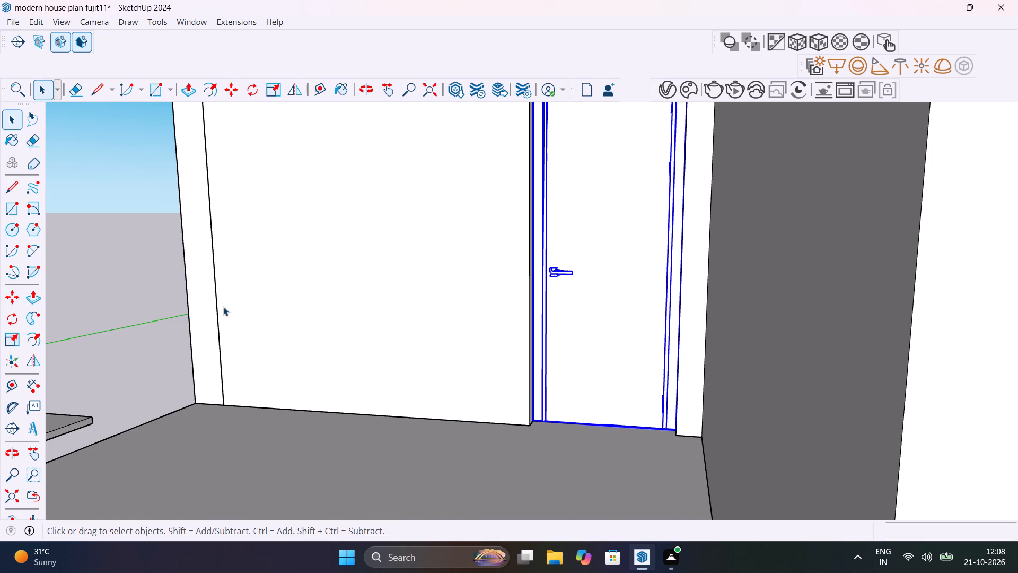
left_click(125, 303)
Run a V-Ray render of the house front to check the doors, stop it and close the frame buffer.
scroll(418, 310, "down", 6)
middle_click_drag(515, 342, 617, 349)
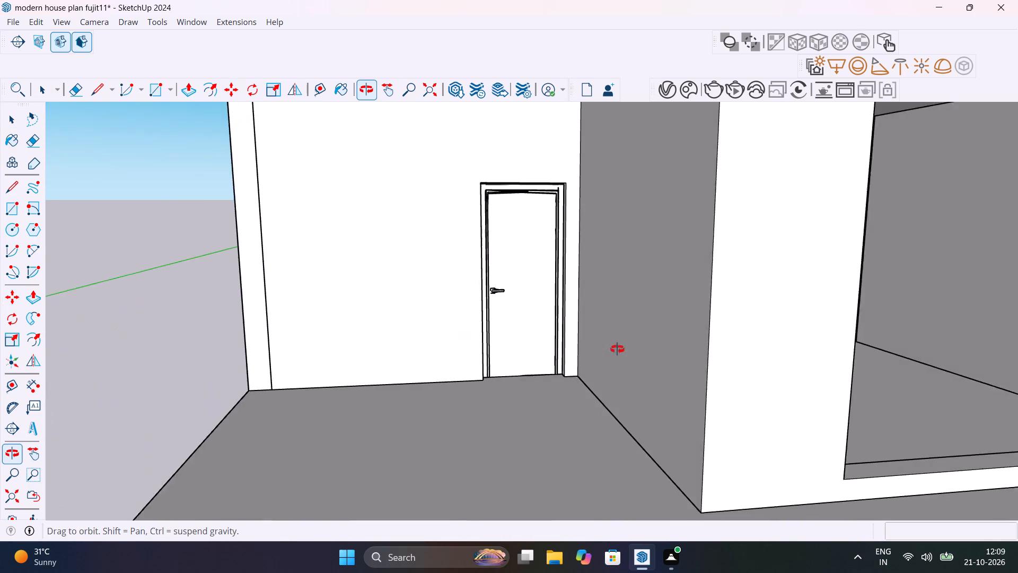
middle_click_drag(617, 349, 632, 367)
scroll(538, 315, "down", 13)
middle_click_drag(550, 351, 513, 294)
left_click(721, 89)
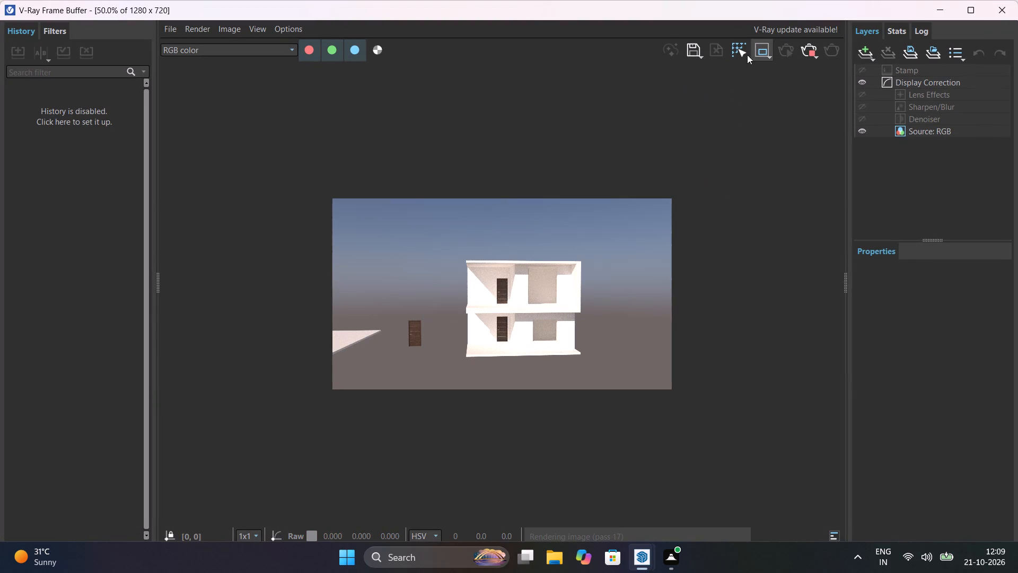
left_click(806, 56)
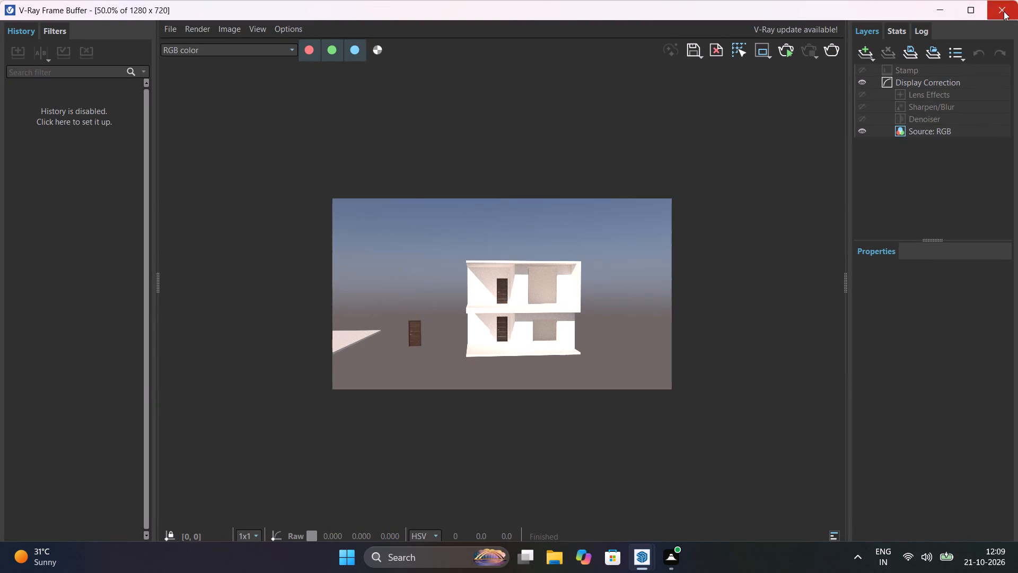
left_click(1004, 11)
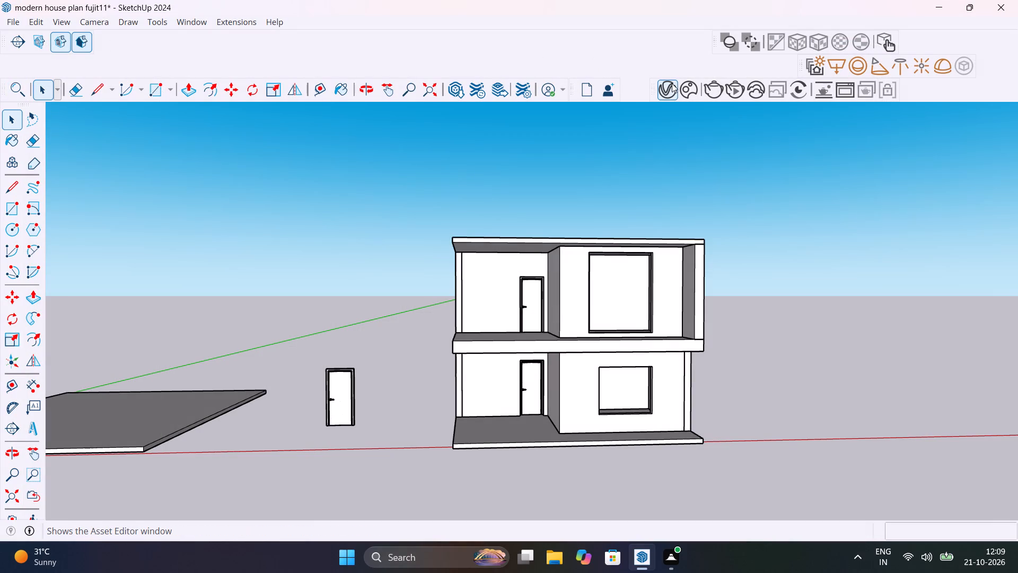
Turn off the SunLight in the V-Ray Asset Editor and close the editor.
left_click(671, 86)
left_click(787, 100)
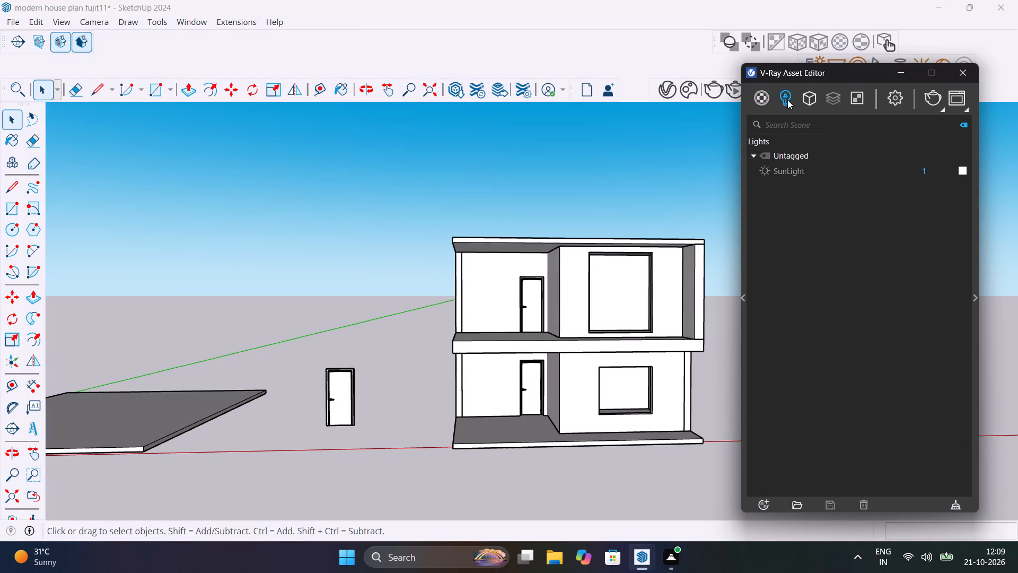
left_click(765, 167)
left_click(966, 76)
Render the house front again without sunlight, inspect both doors up close, stop the render and close the frame buffer.
left_click(710, 85)
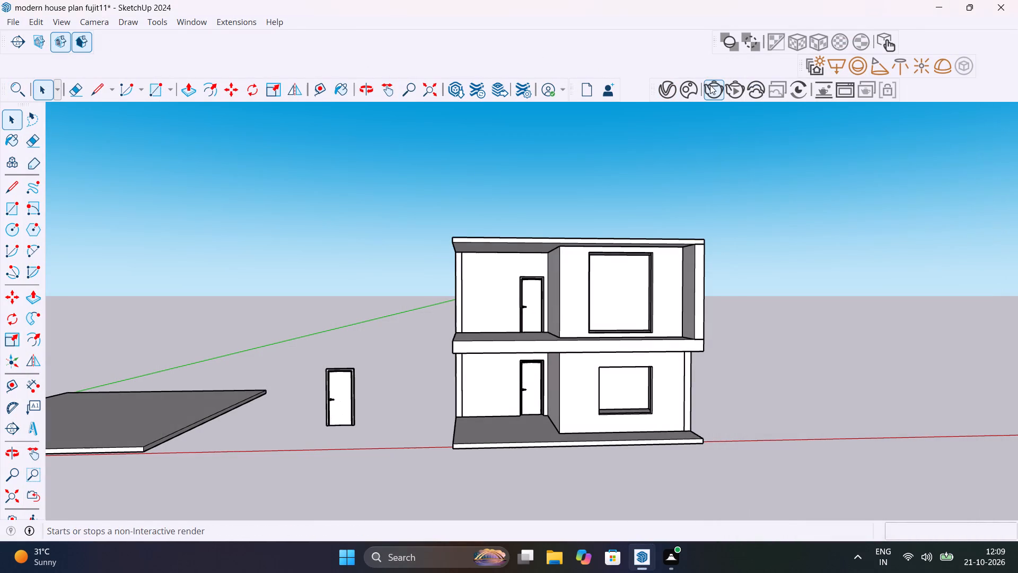
scroll(538, 314, "up", 2)
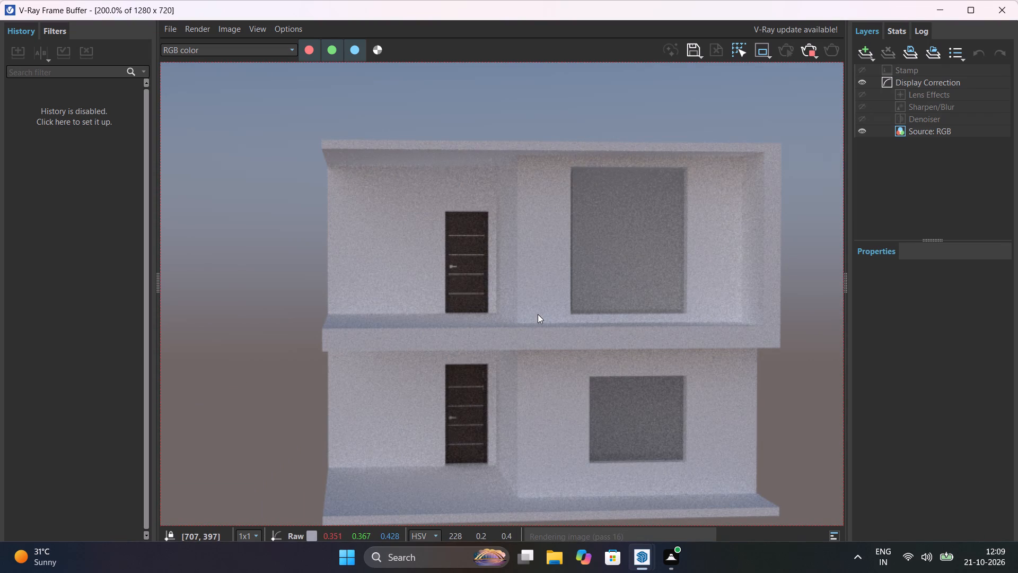
left_click(804, 49)
left_click(1004, 7)
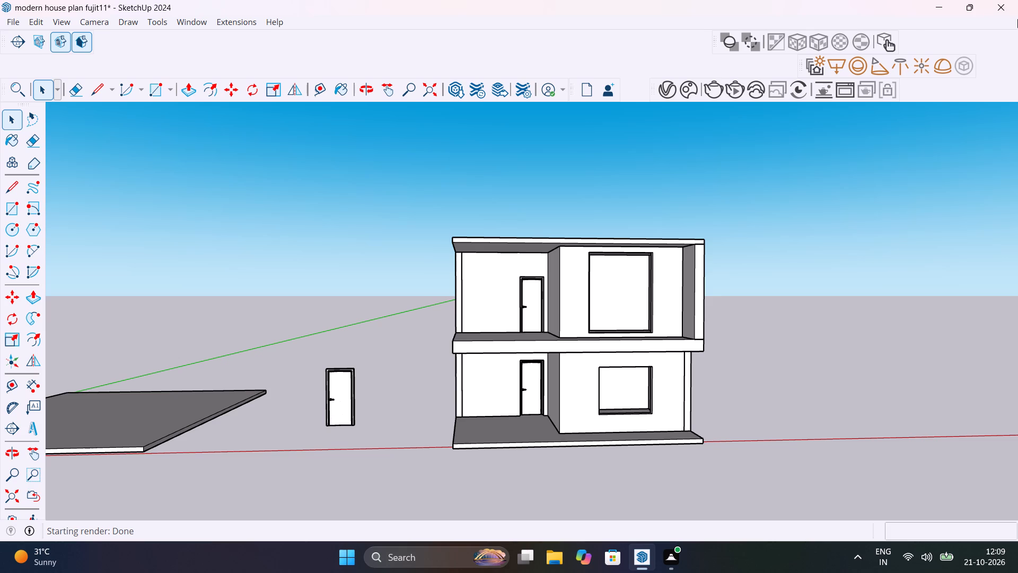
Import Window 46-47 from the downloaded Chaos Cosmos assets and place one copy on the open ground beside the house.
scroll(603, 318, "up", 5)
middle_click_drag(644, 318, 616, 344)
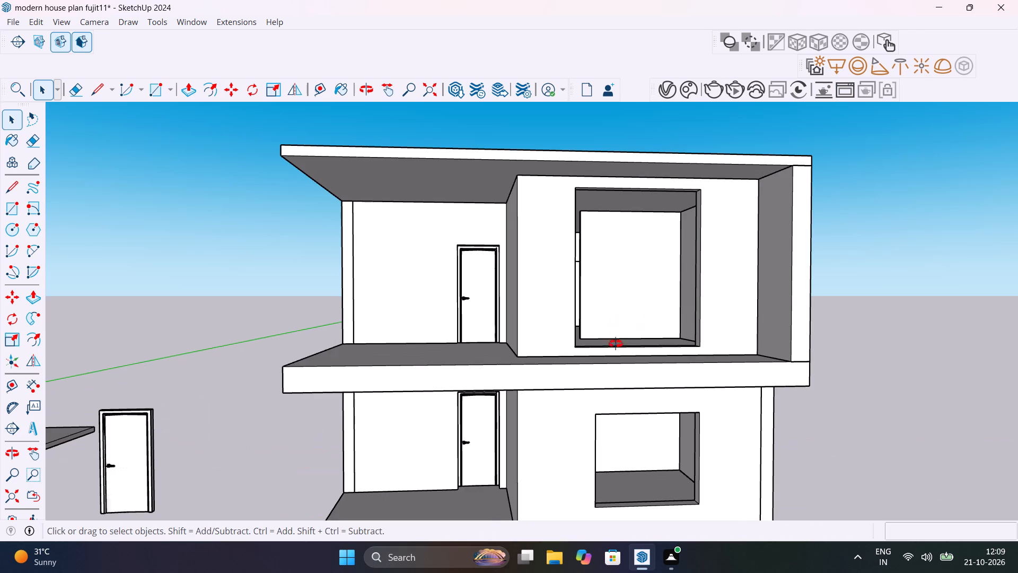
middle_click_drag(616, 344, 512, 349)
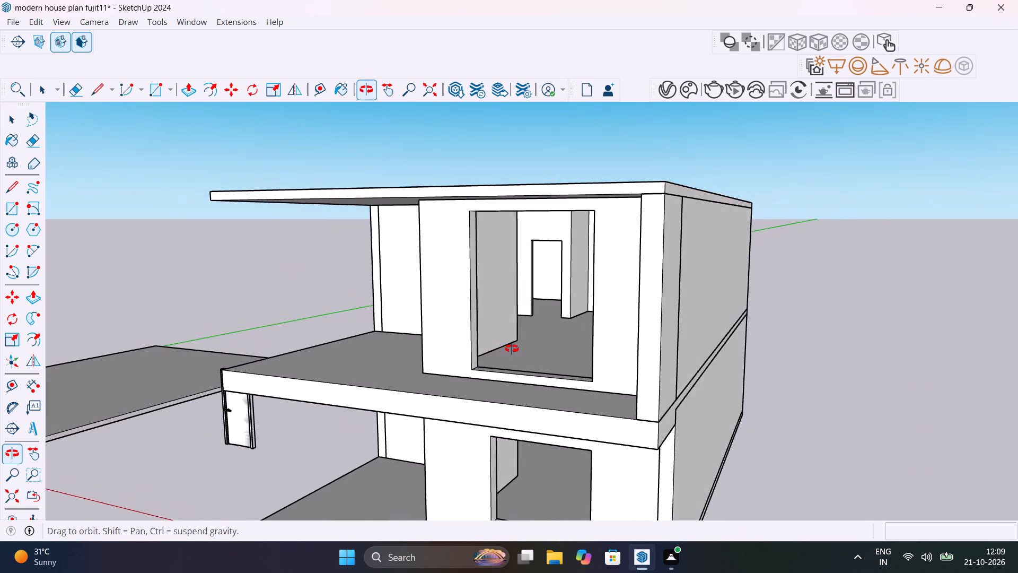
middle_click_drag(512, 349, 554, 341)
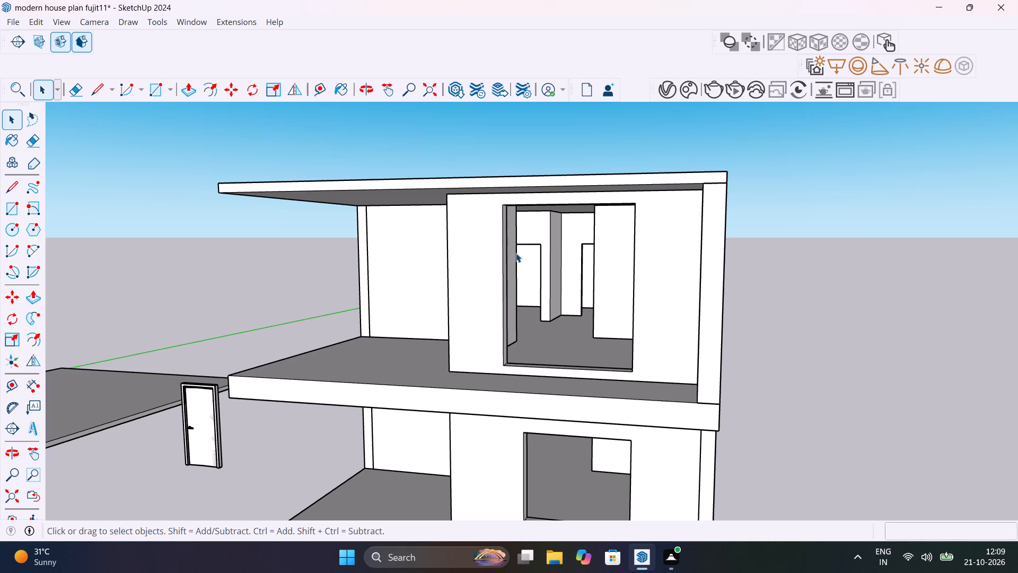
left_click(687, 92)
scroll(267, 219, "down", 2)
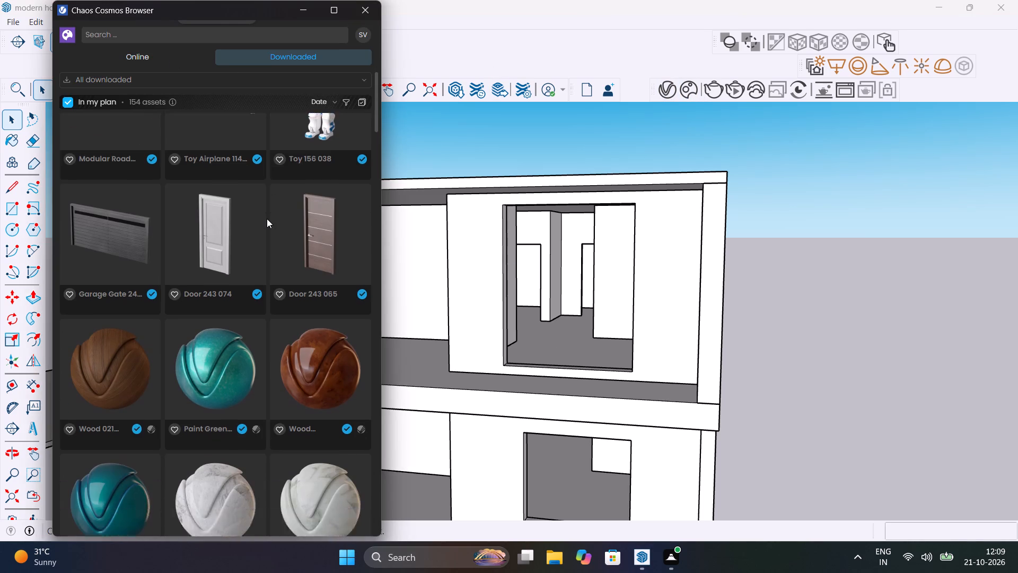
scroll(267, 219, "down", 18)
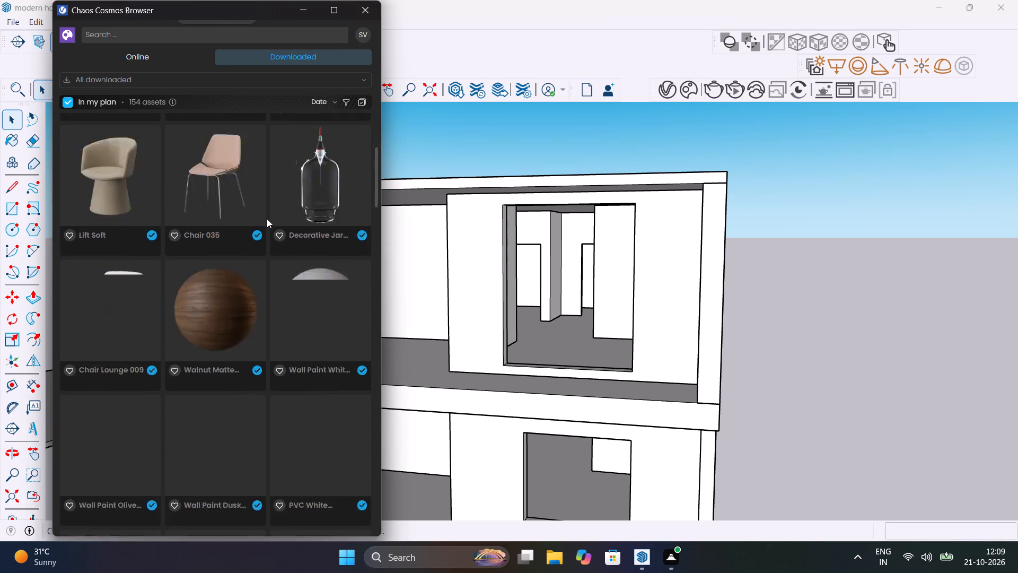
scroll(267, 219, "down", 19)
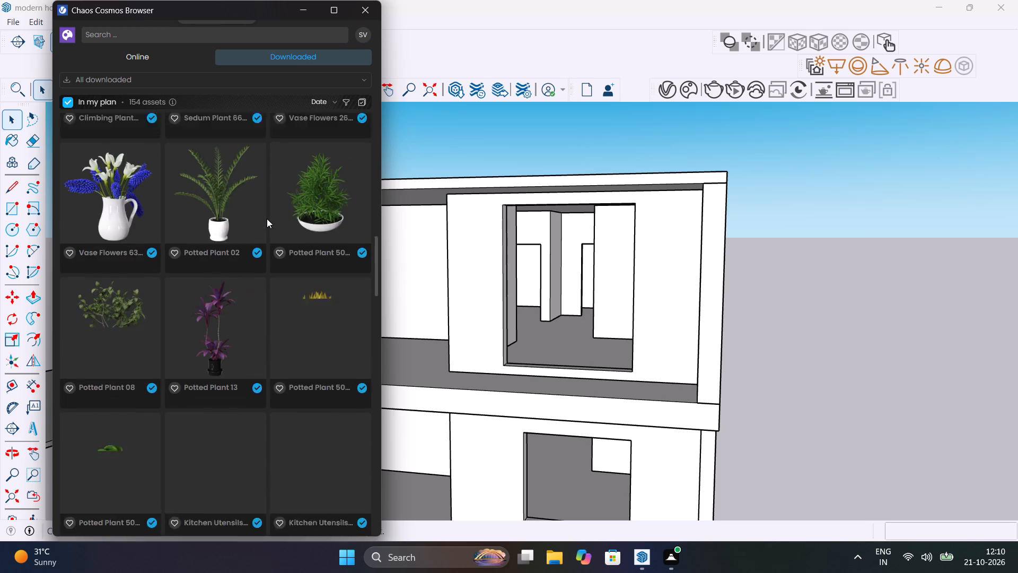
scroll(267, 219, "down", 16)
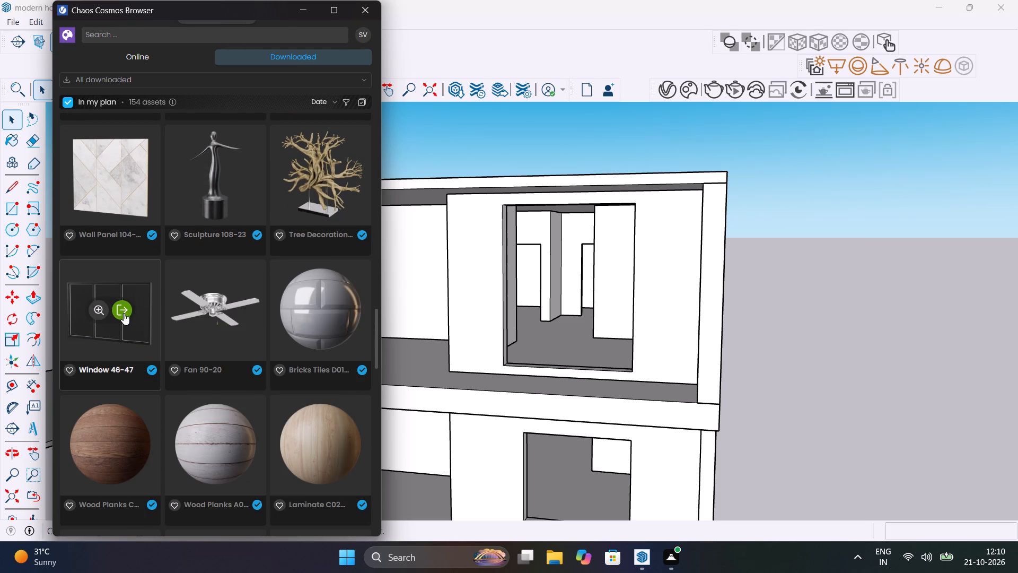
left_click(124, 313)
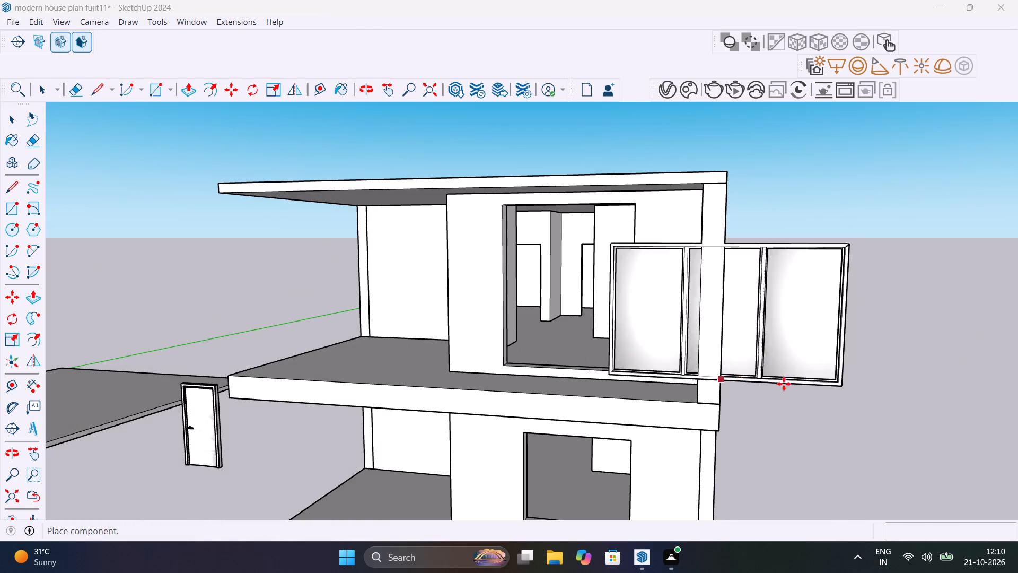
left_click(889, 376)
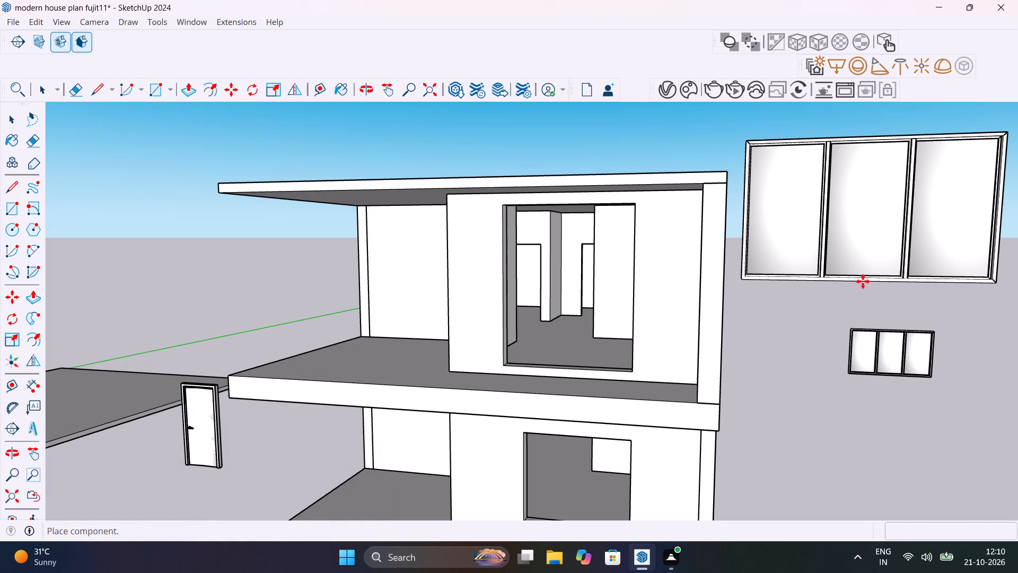
key("Escape")
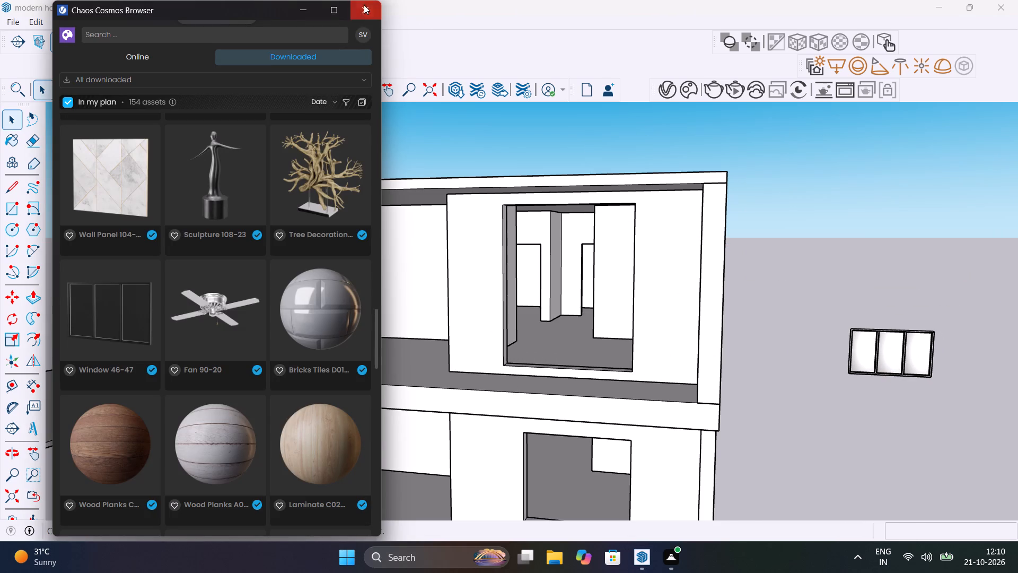
Close the Chaos Cosmos browser and search 3D Warehouse models for SLIDING DOORS.
left_click(366, 6)
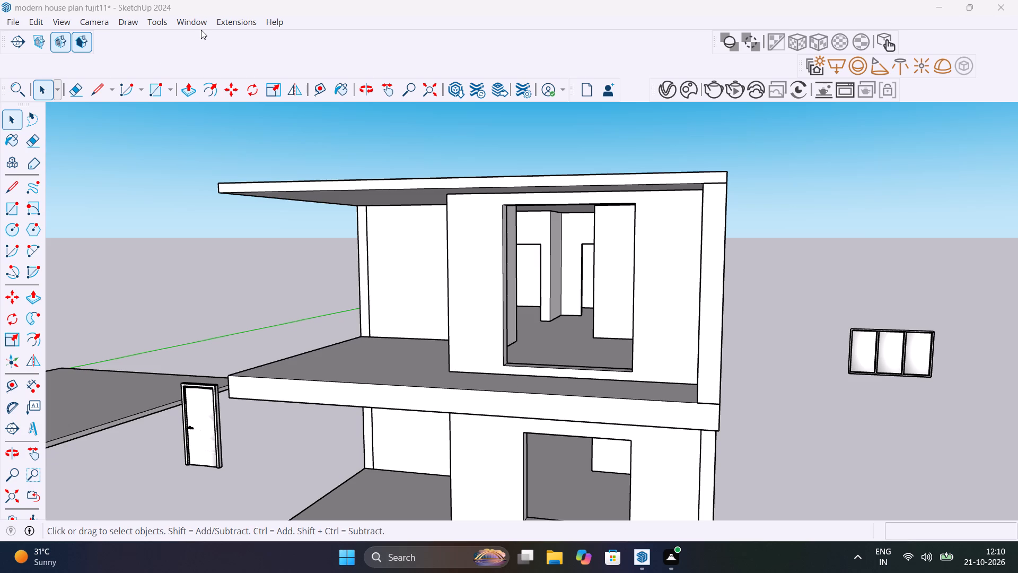
left_click(202, 27)
left_click(240, 121)
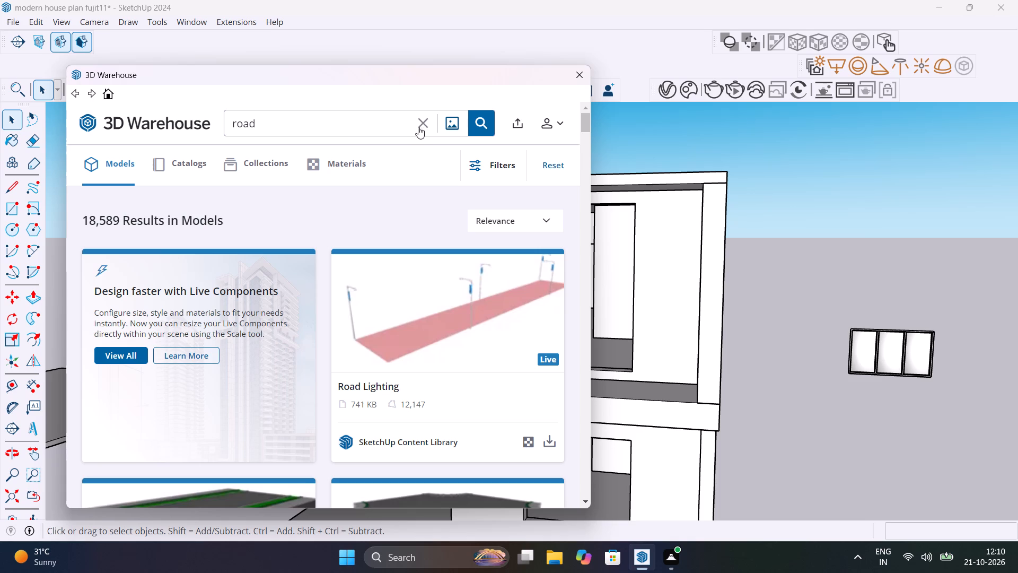
left_click(426, 125)
type("SLIDING")
key("space")
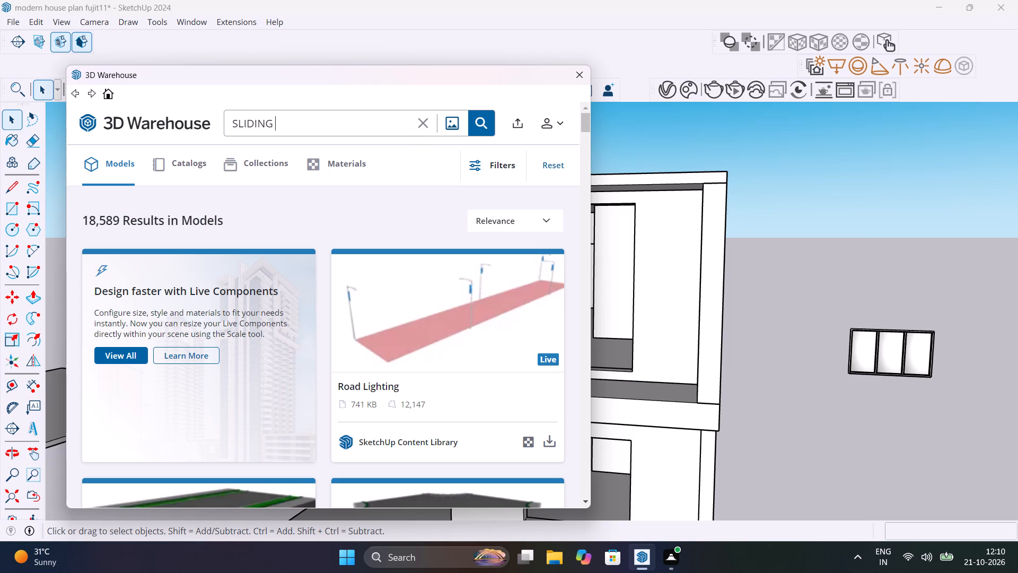
type("DOORS")
key("Return")
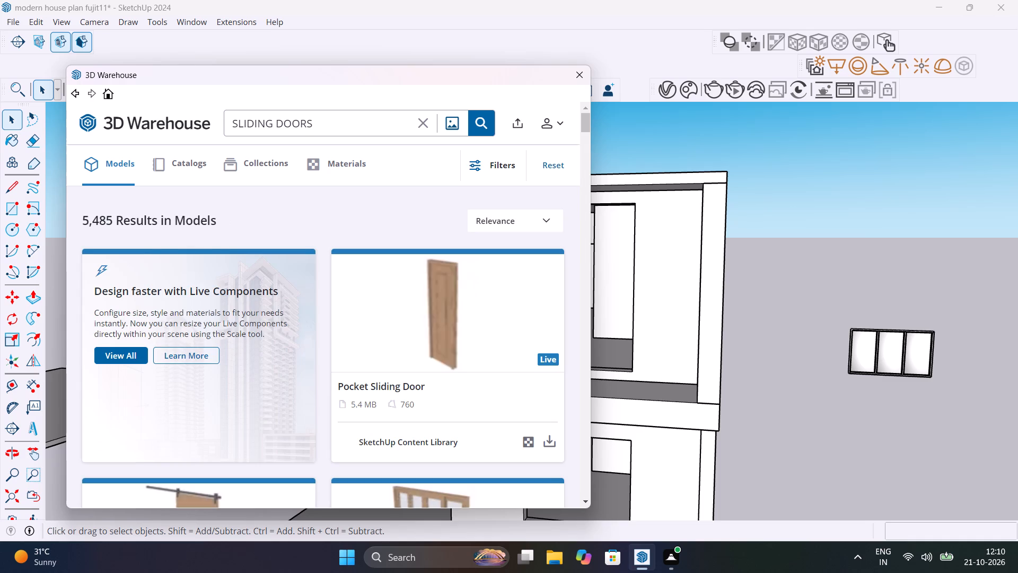
Browse the sliding door models for a framed glass design that suits the house's large wall opening.
scroll(437, 338, "down", 2)
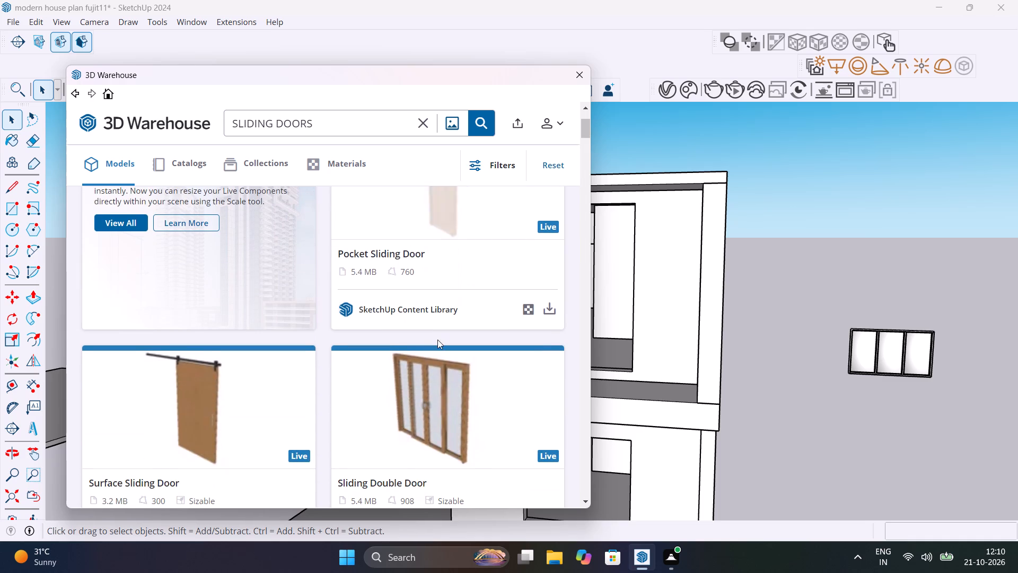
scroll(425, 372, "down", 4)
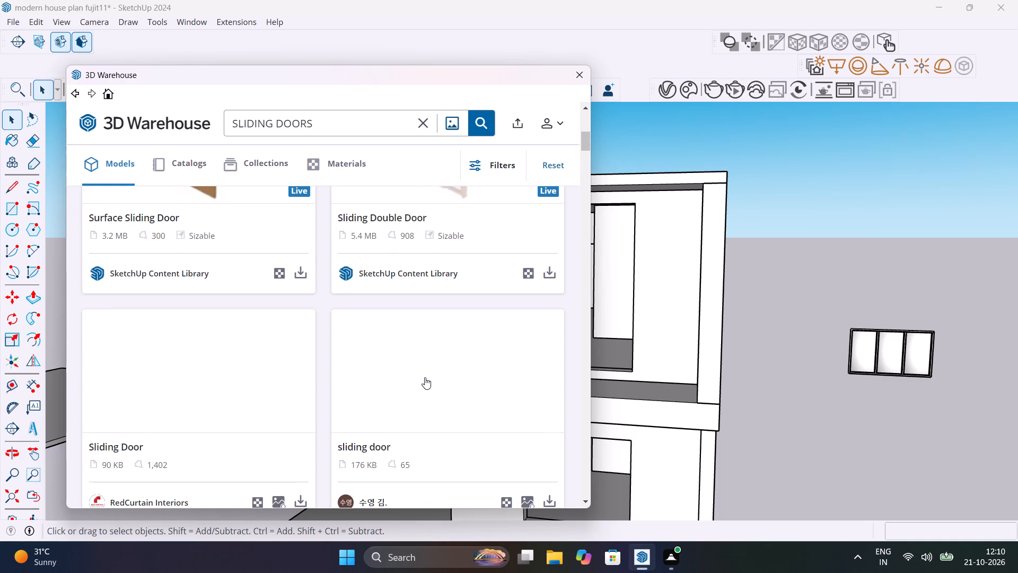
scroll(425, 377, "down", 1)
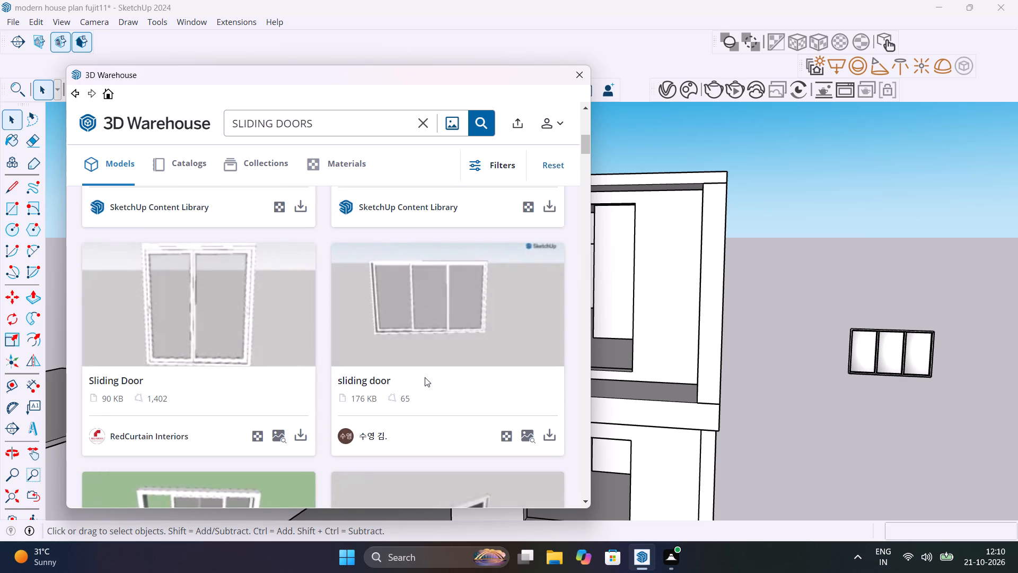
scroll(425, 377, "down", 2)
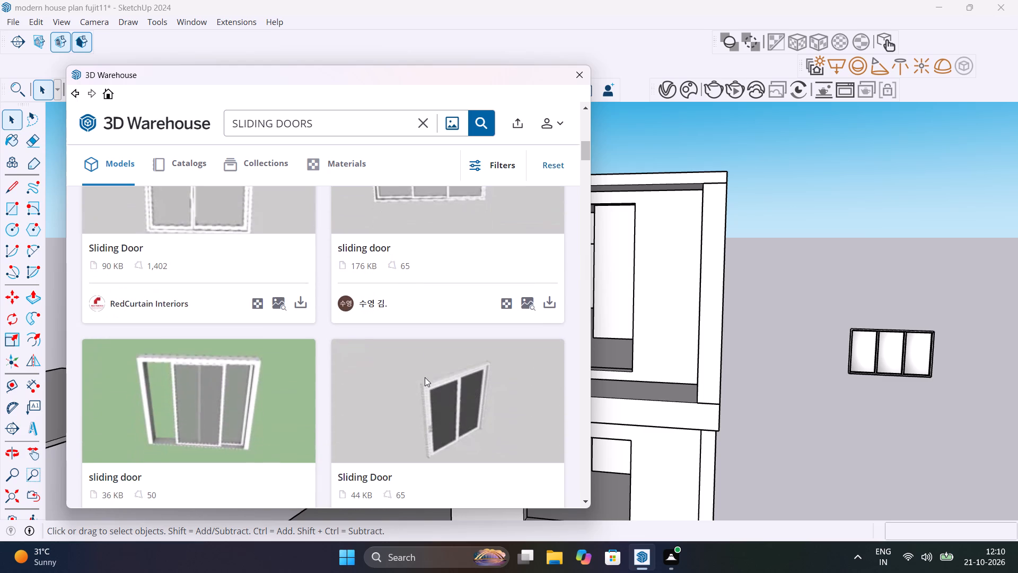
scroll(425, 377, "down", 4)
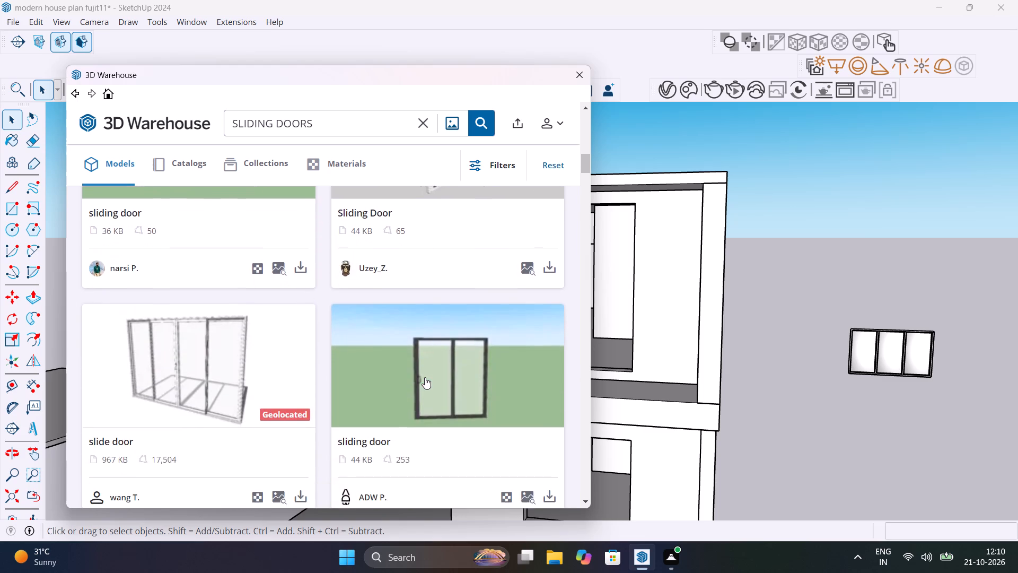
scroll(425, 377, "down", 4)
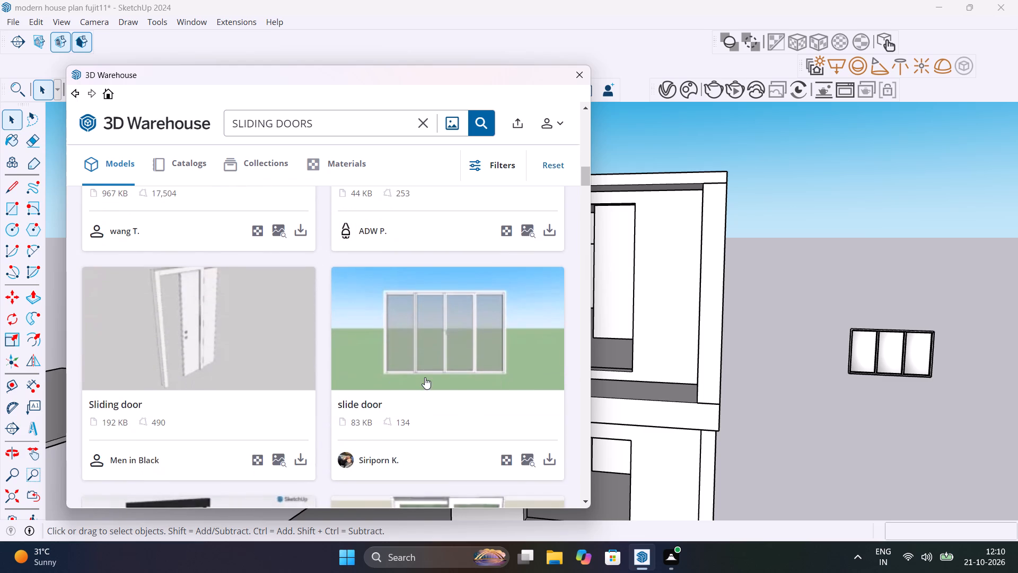
scroll(425, 377, "down", 8)
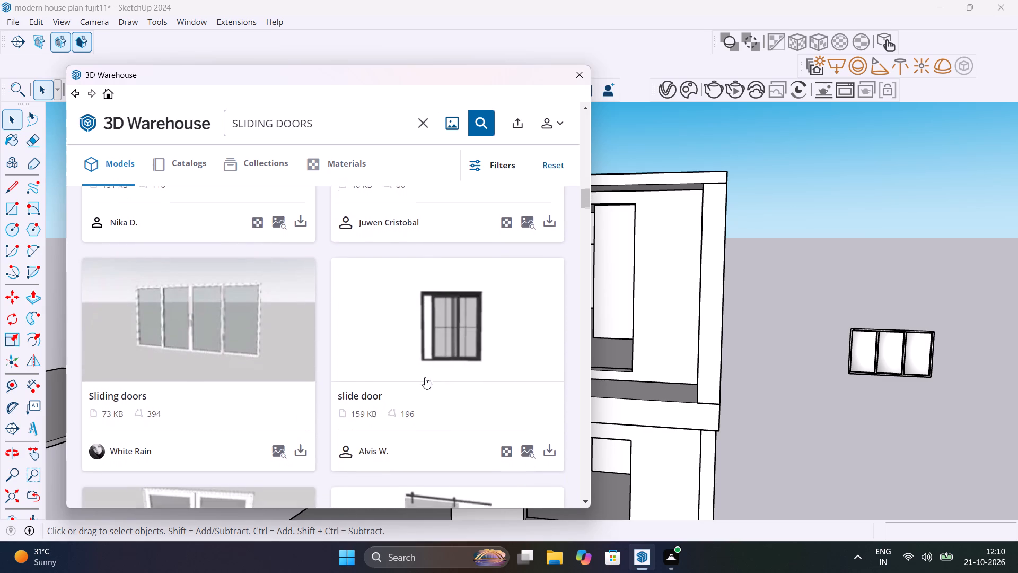
scroll(425, 377, "down", 2)
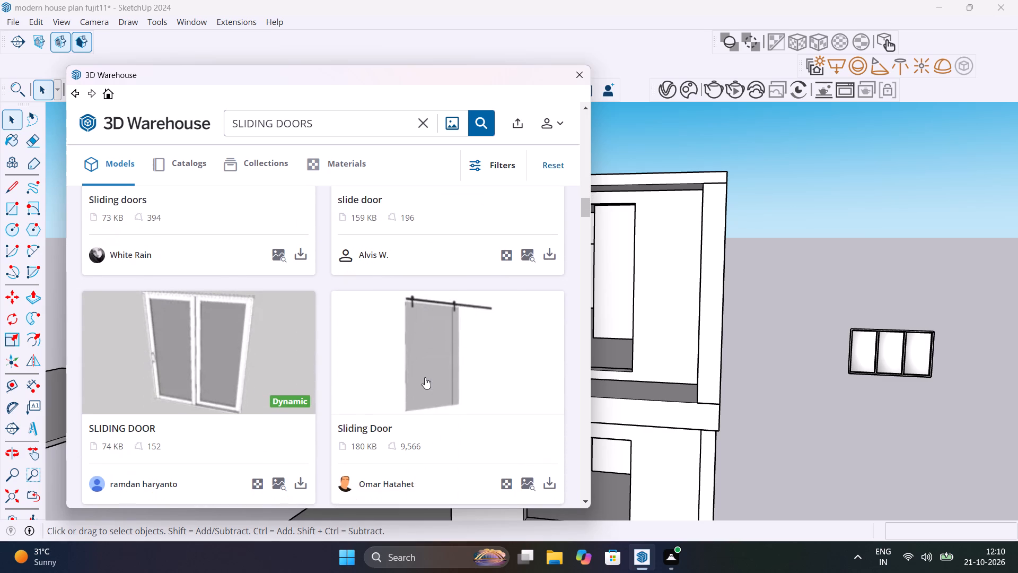
scroll(425, 377, "down", 4)
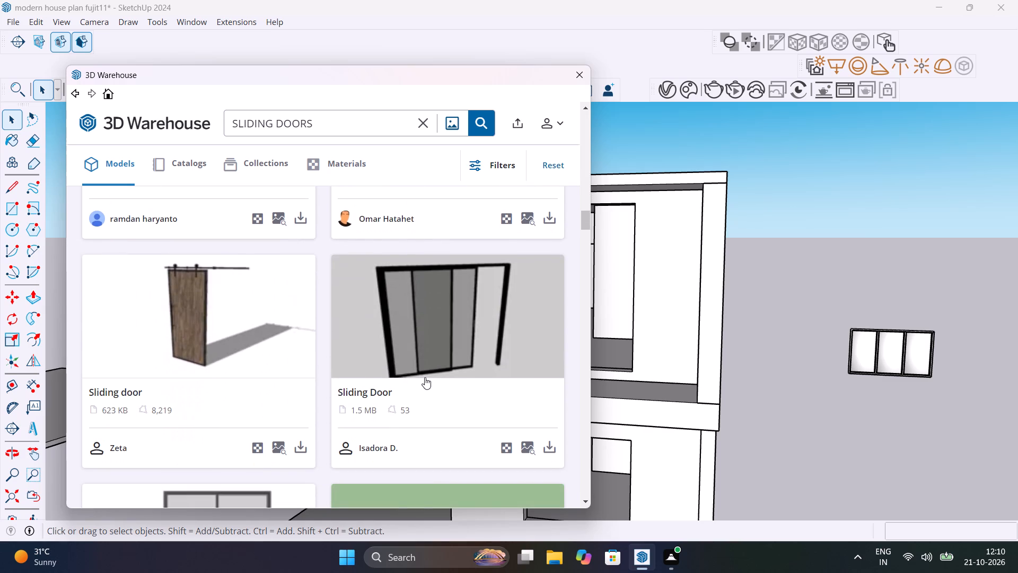
scroll(425, 377, "down", 7)
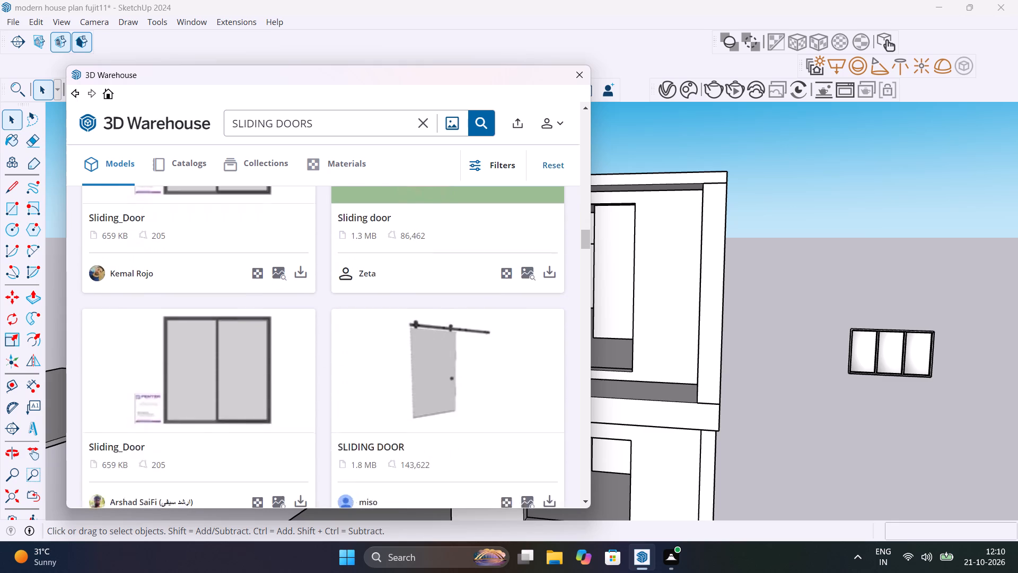
scroll(425, 377, "down", 8)
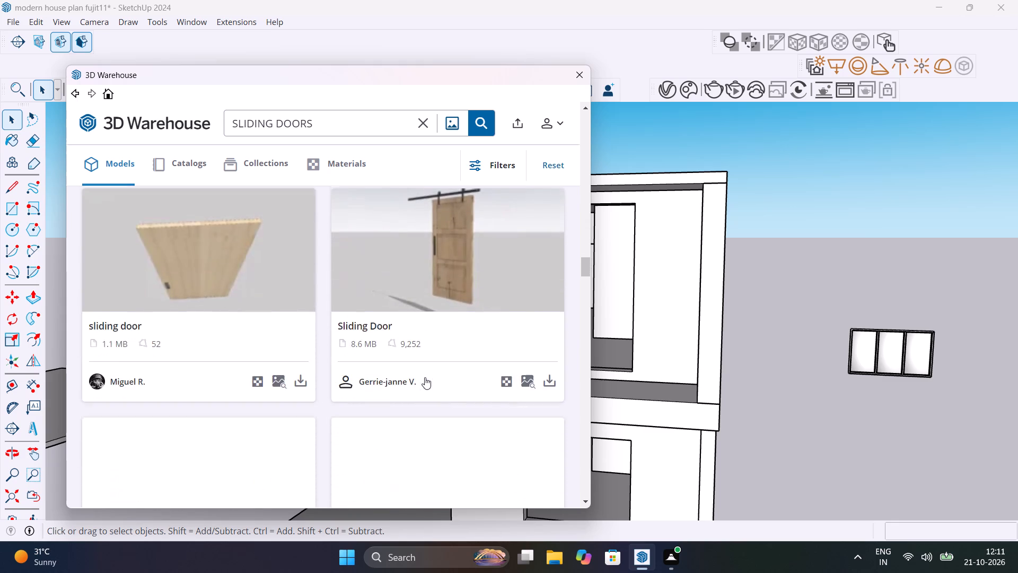
scroll(425, 377, "down", 7)
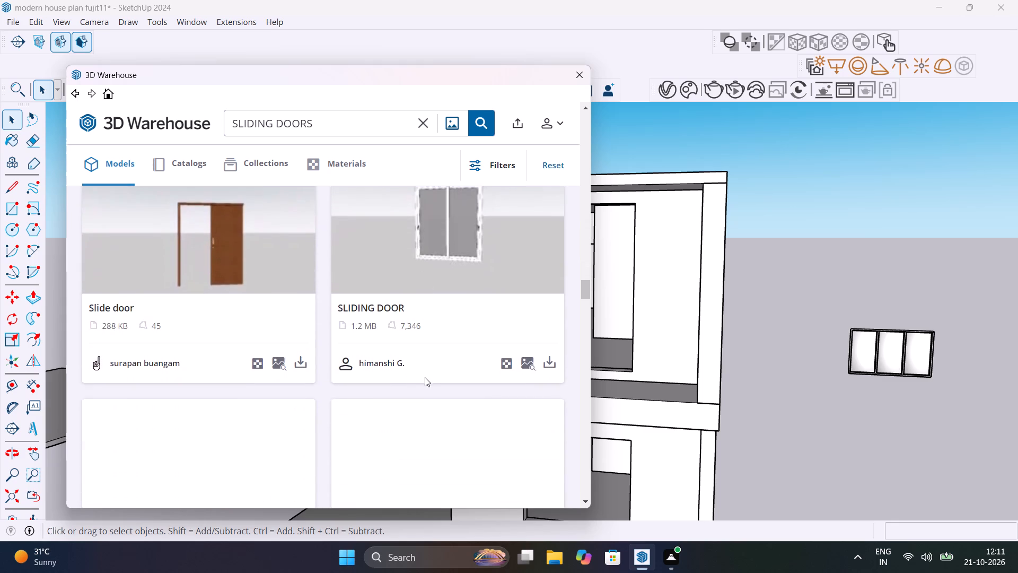
scroll(425, 377, "down", 10)
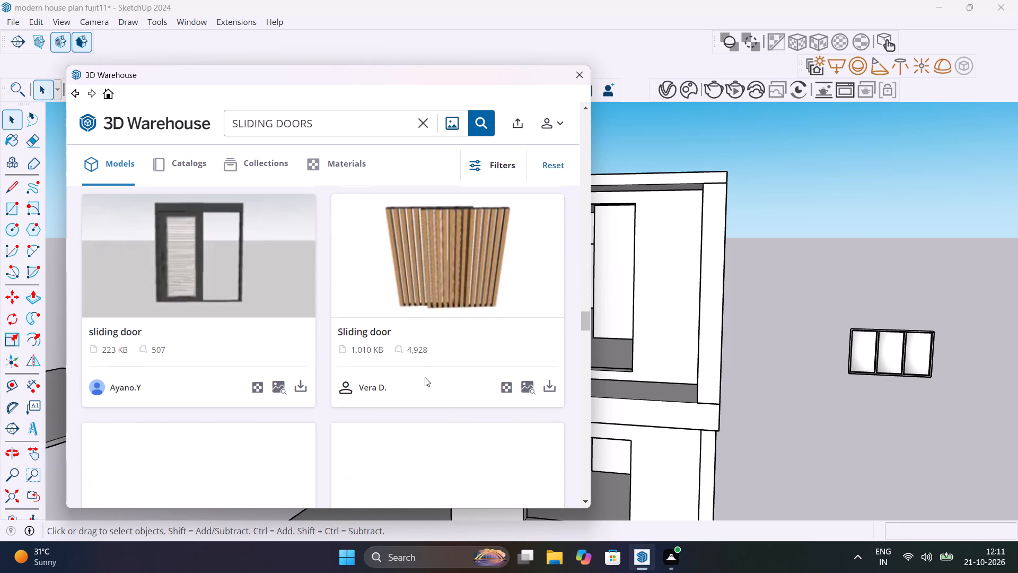
scroll(425, 377, "down", 5)
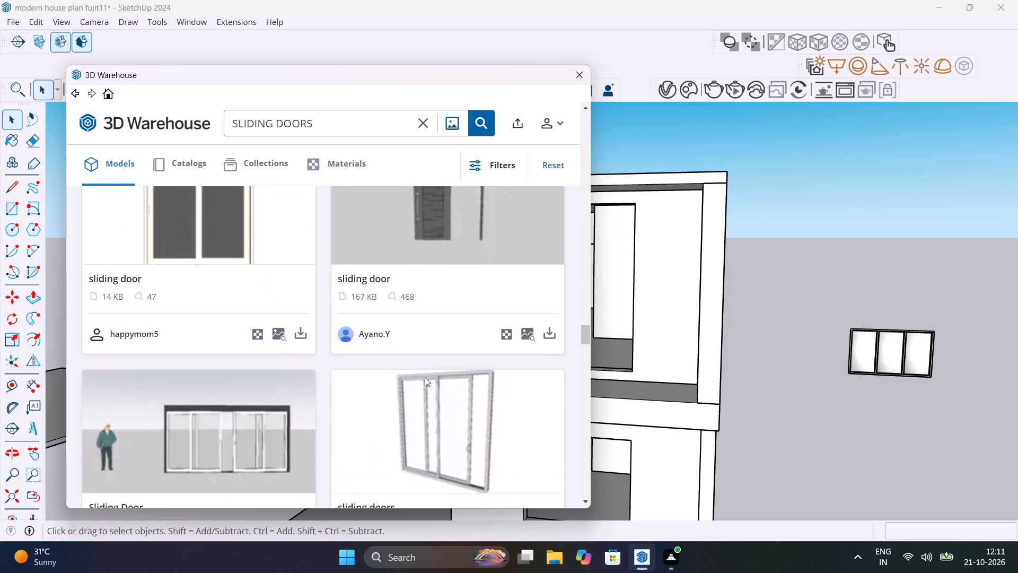
scroll(425, 377, "down", 4)
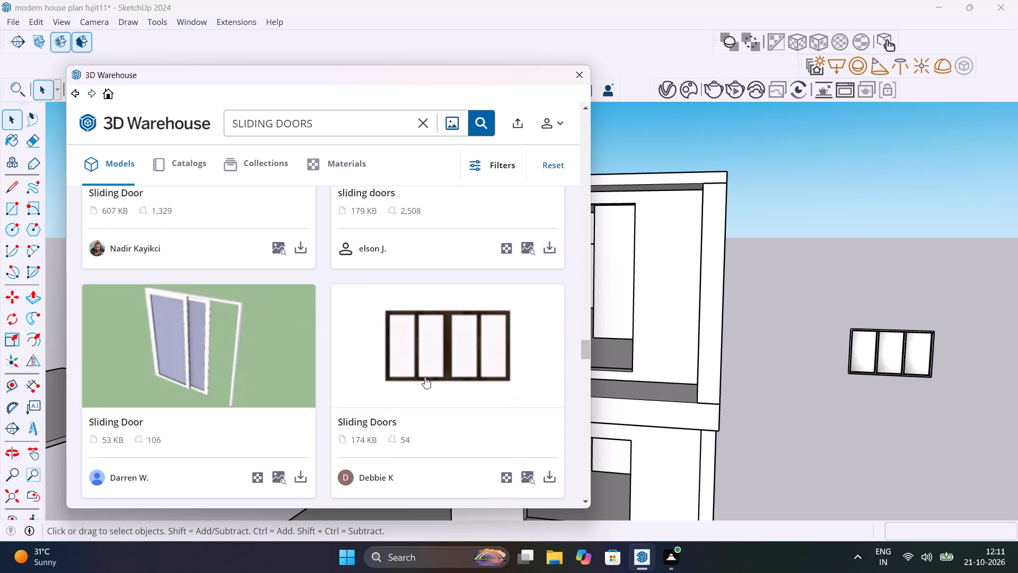
scroll(425, 377, "down", 2)
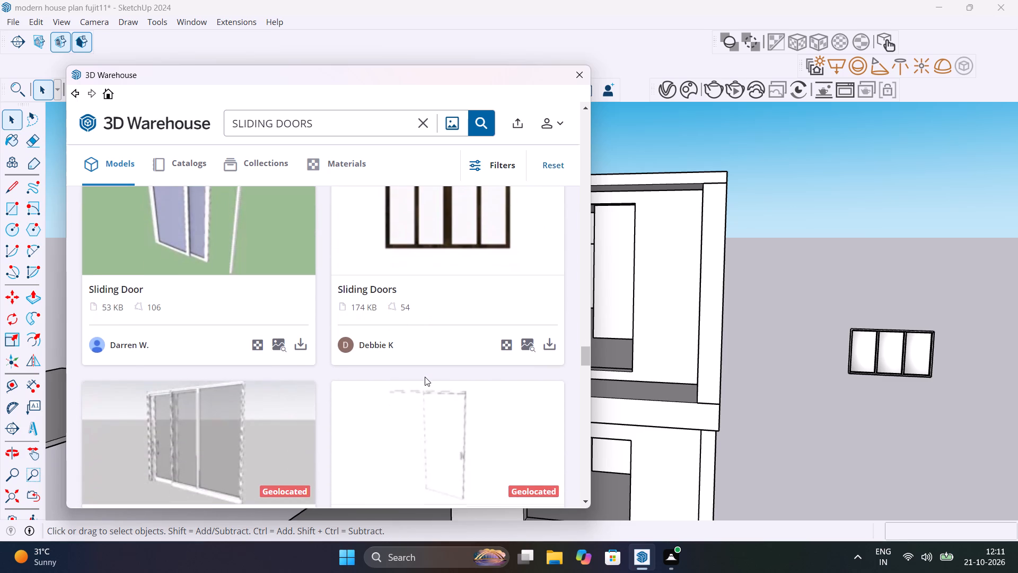
scroll(425, 377, "down", 8)
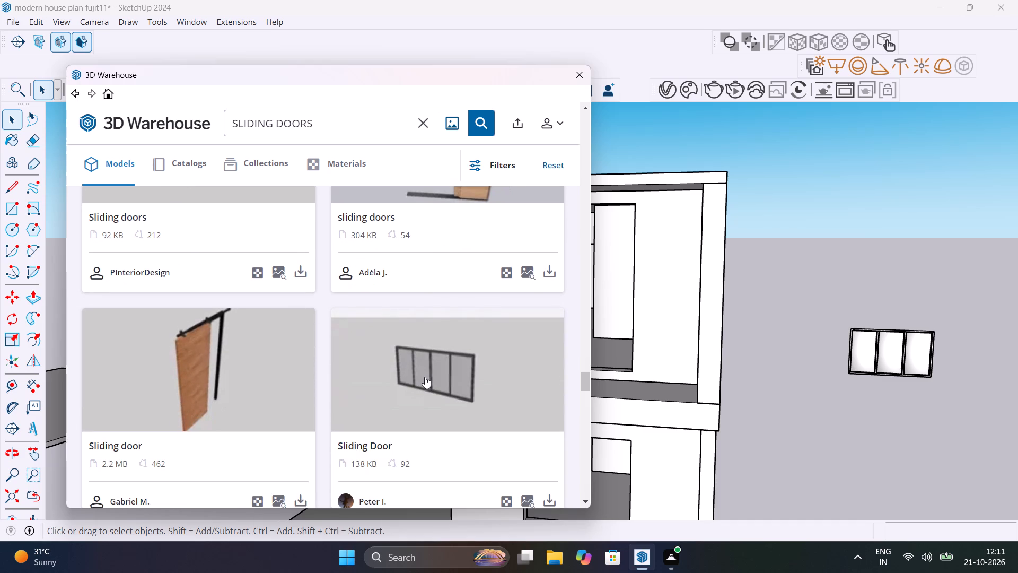
scroll(425, 377, "down", 1)
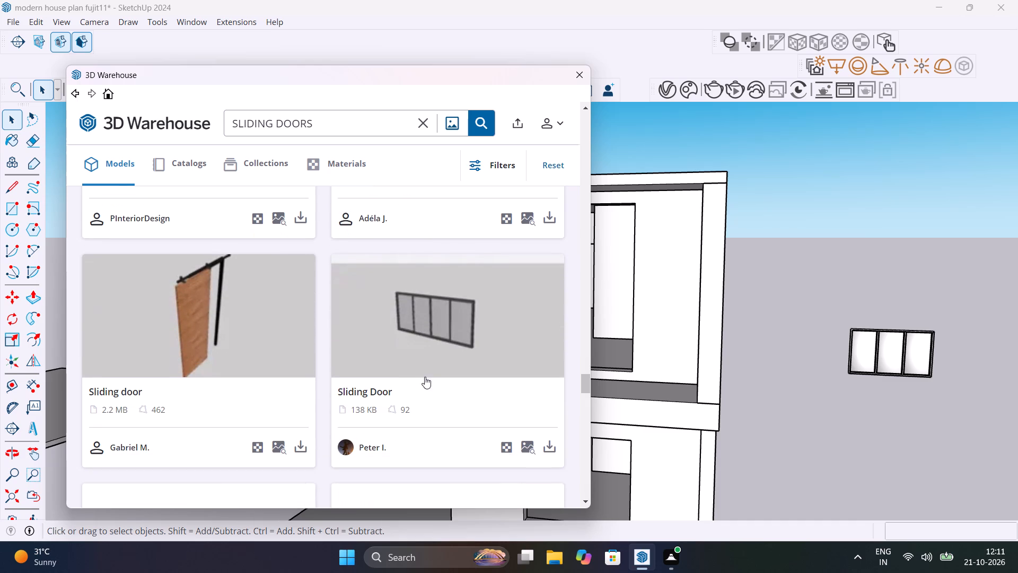
scroll(425, 377, "down", 1)
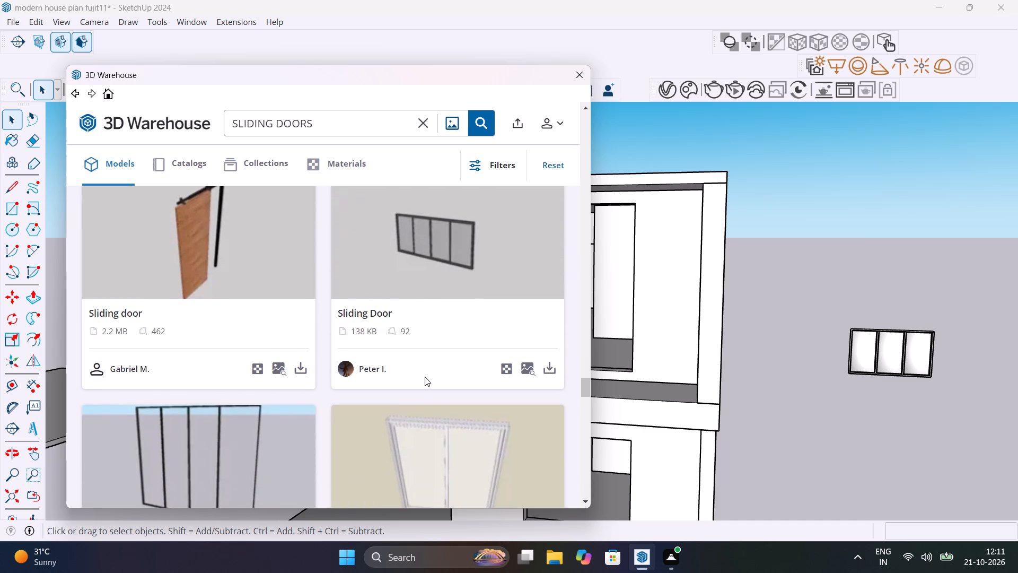
scroll(425, 377, "down", 2)
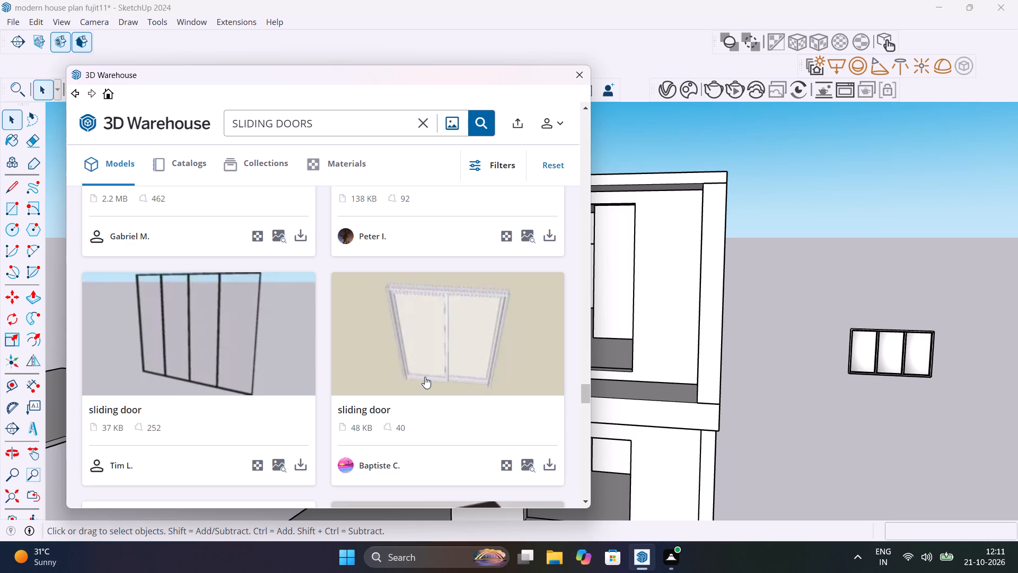
scroll(425, 377, "down", 5)
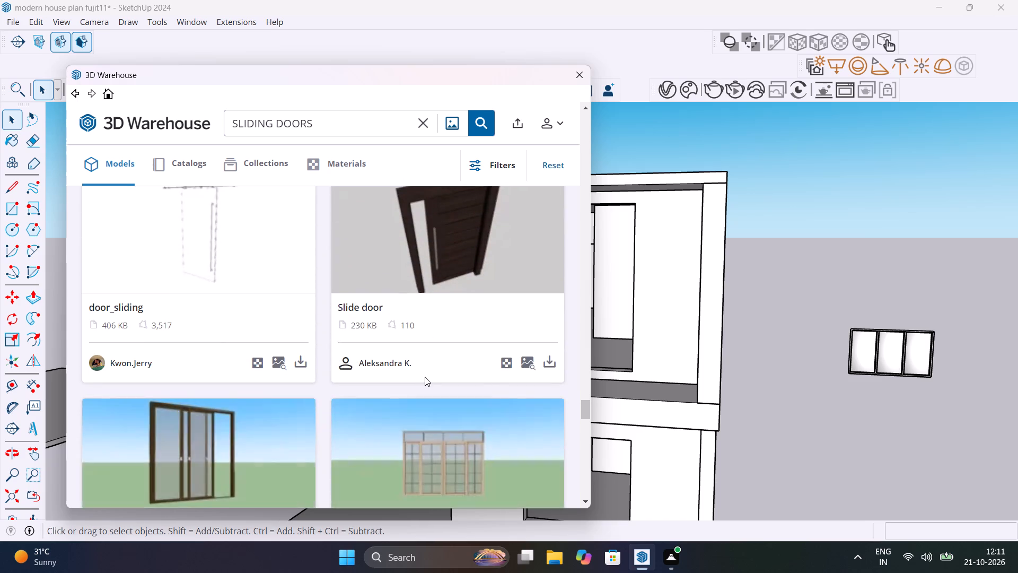
scroll(425, 377, "down", 10)
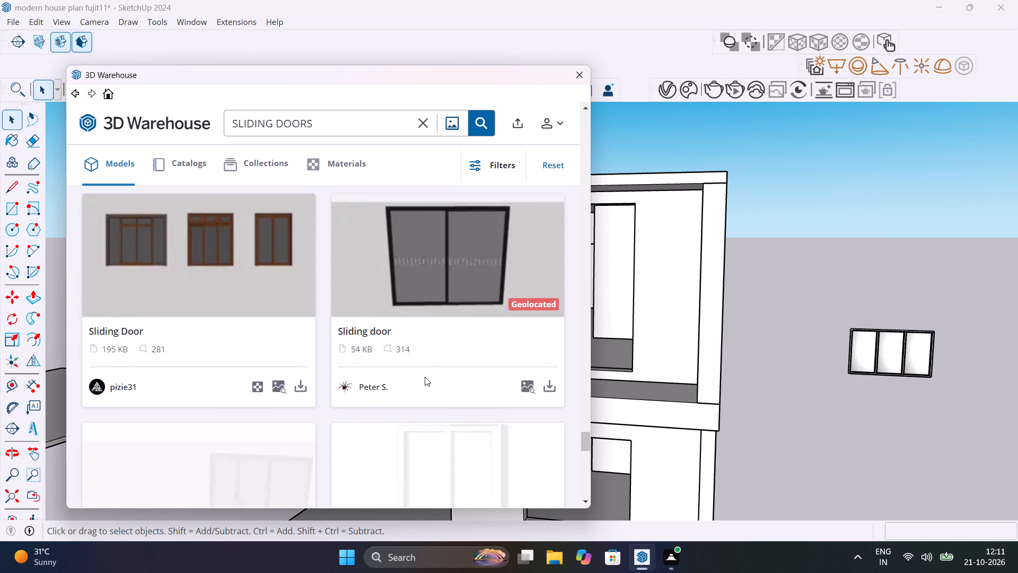
scroll(425, 377, "down", 8)
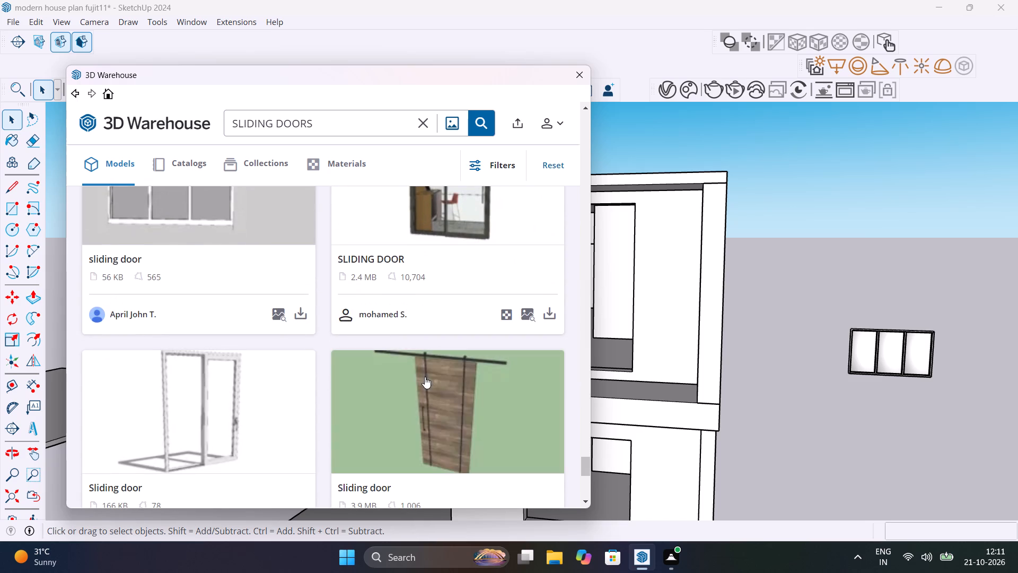
scroll(425, 376, "down", 8)
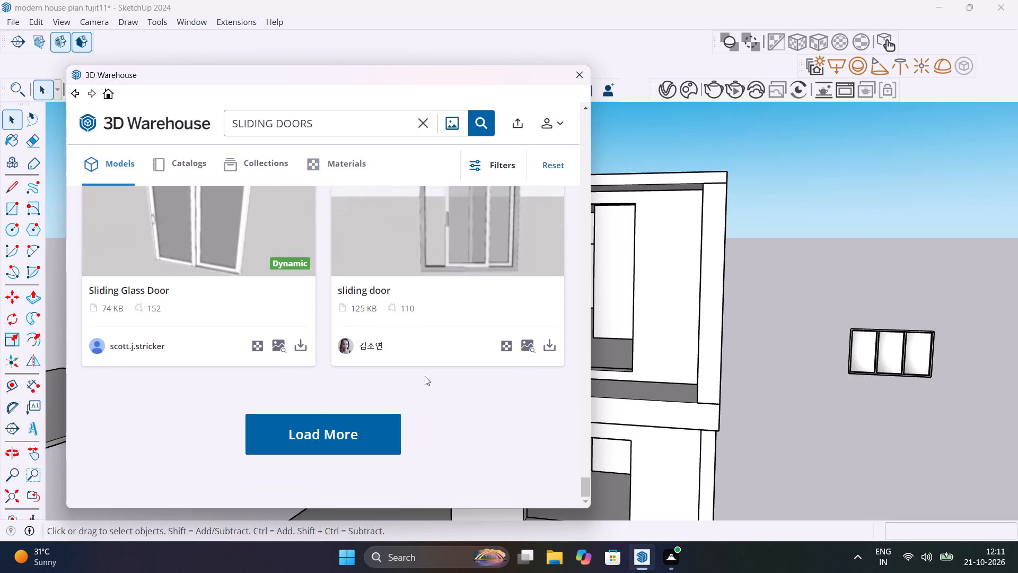
scroll(425, 376, "up", 20)
scroll(425, 376, "up", 4)
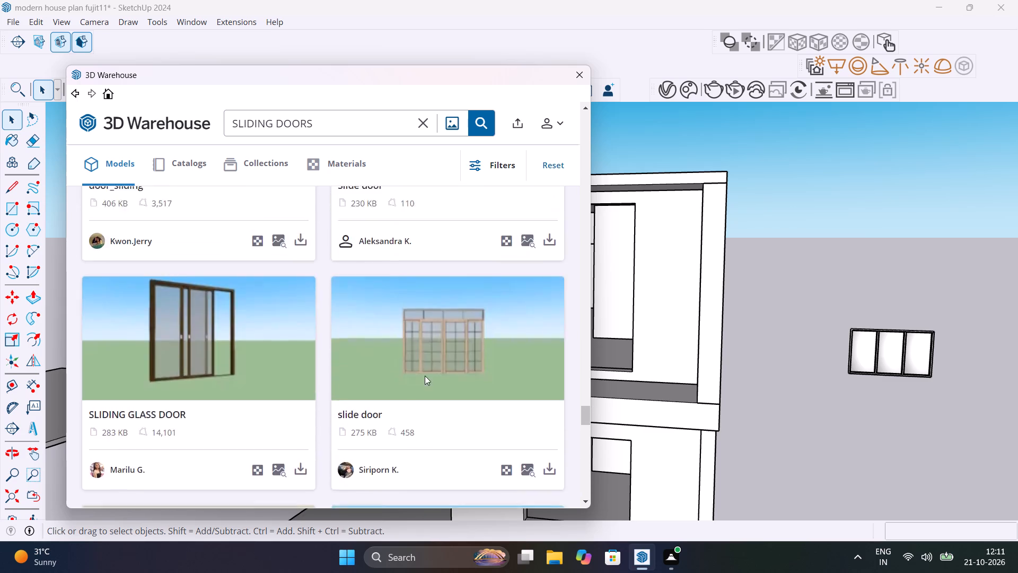
scroll(425, 376, "up", 4)
scroll(425, 376, "down", 5)
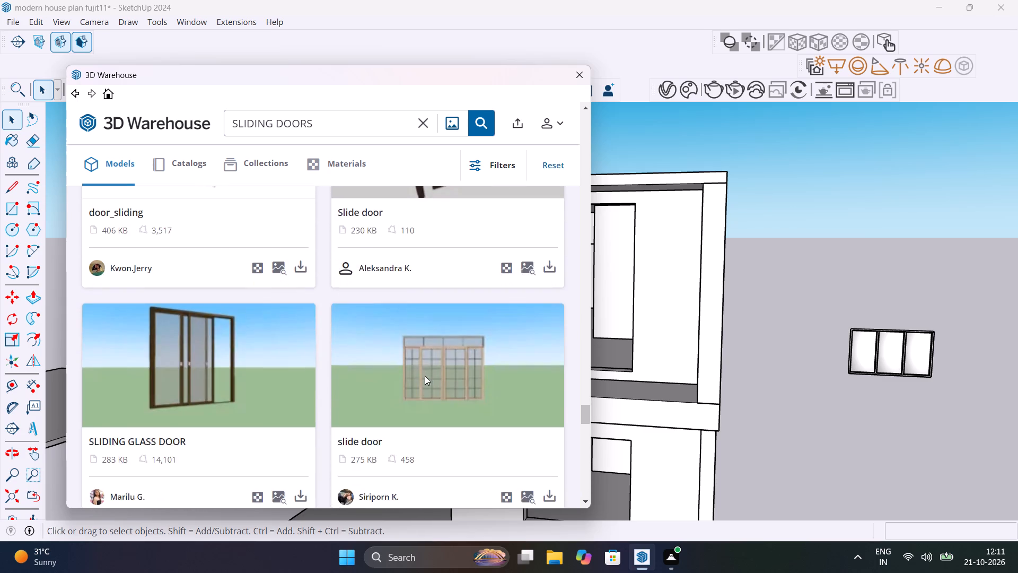
scroll(425, 376, "up", 7)
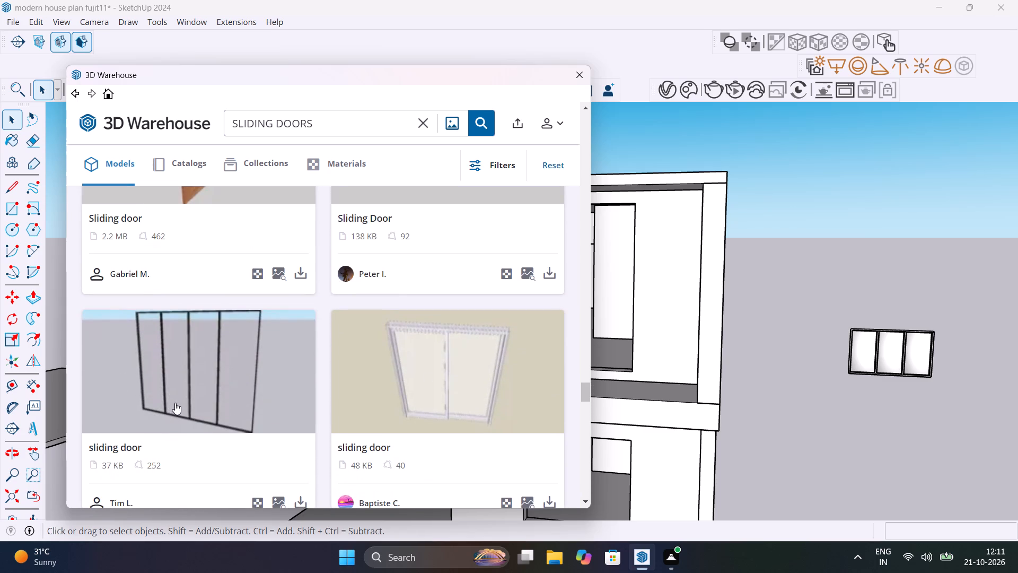
Download the black-framed four-panel sliding door from 3D Warehouse and place it on the upper floor before the large wall opening.
scroll(175, 403, "down", 1)
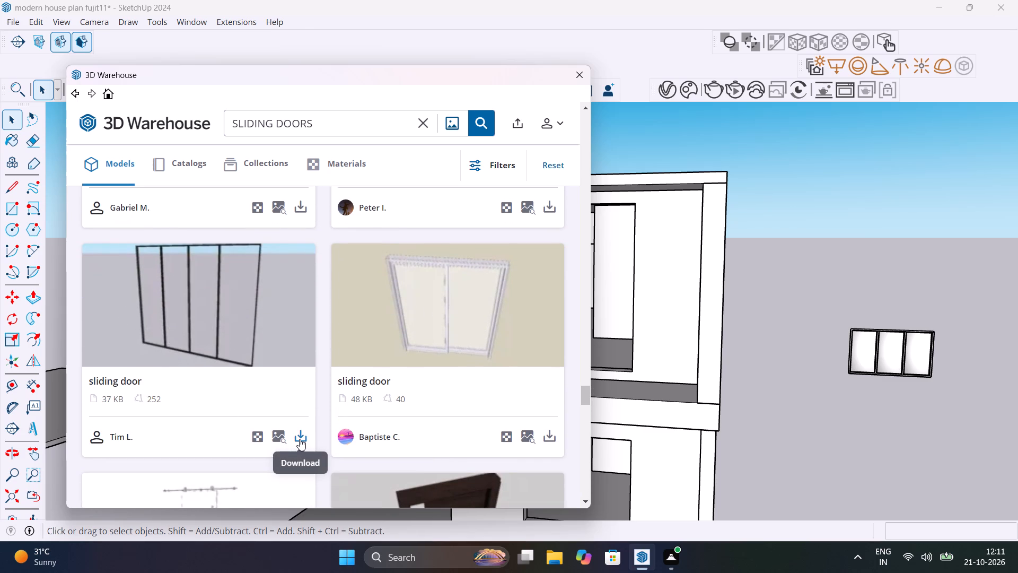
left_click(300, 439)
left_click(296, 308)
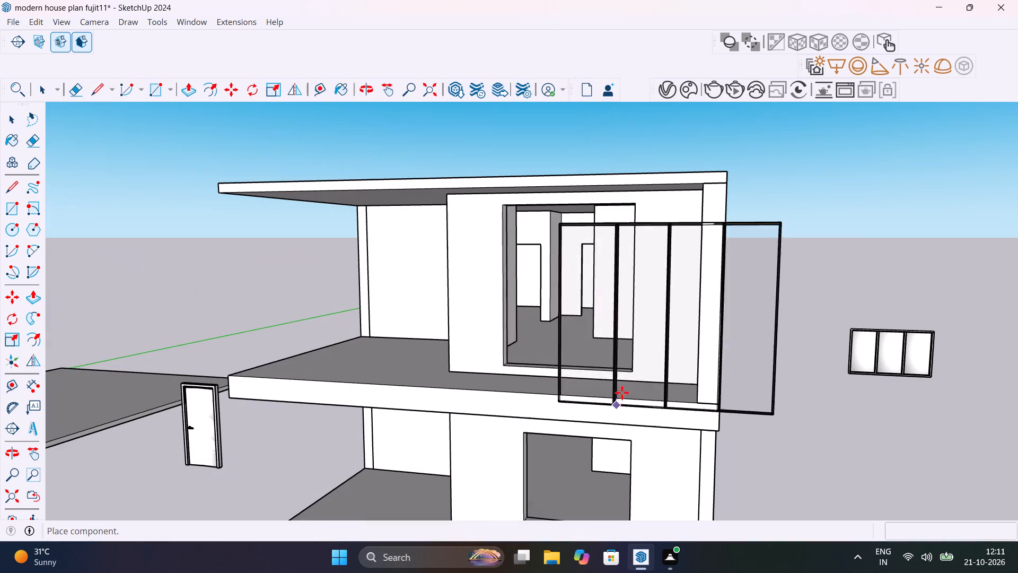
scroll(547, 382, "up", 9)
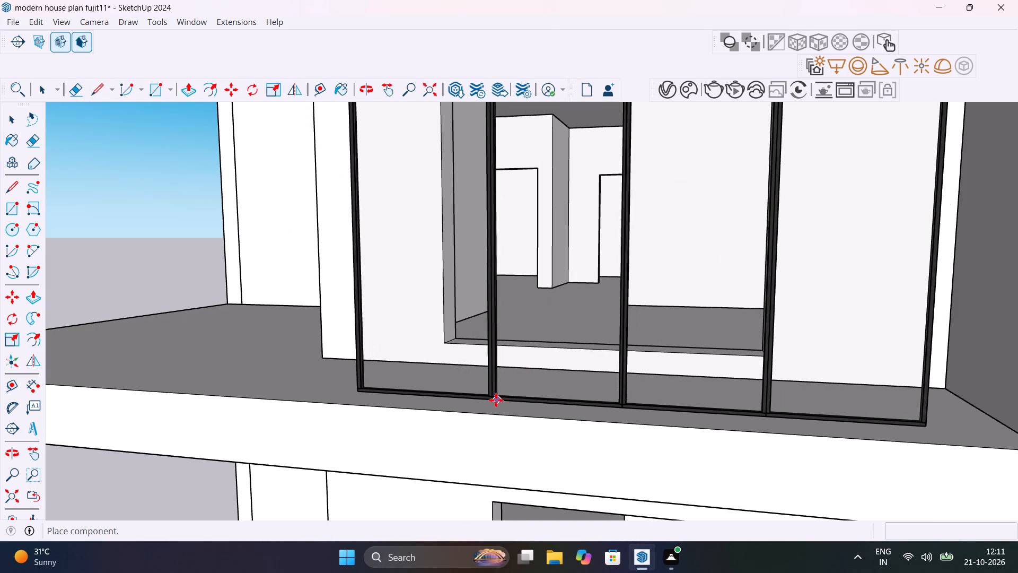
left_click(483, 395)
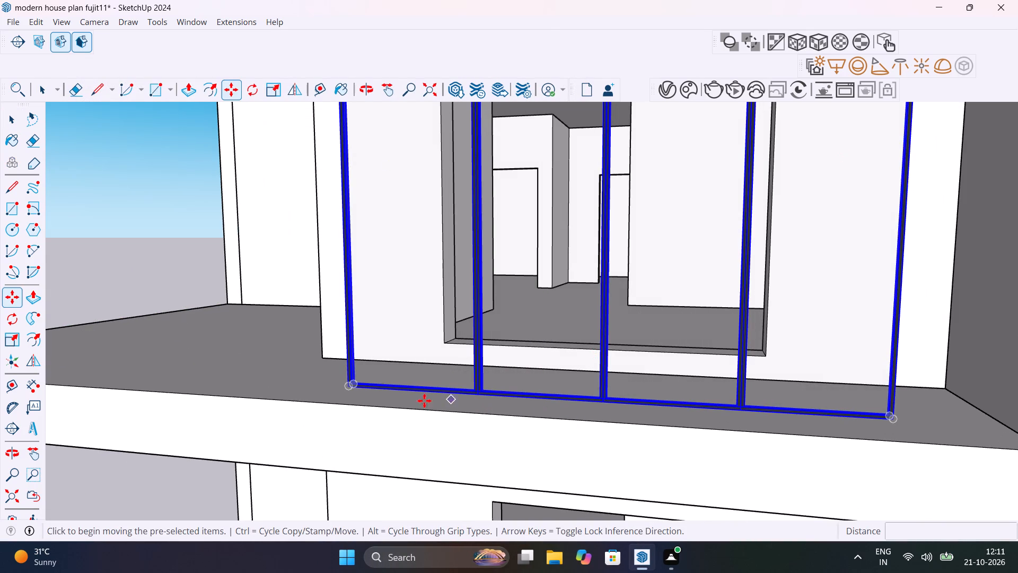
Scale the sliding door down uniformly from its upper corner so it is narrower than the upper-floor opening.
middle_click_drag(418, 416, 429, 501)
scroll(464, 436, "down", 10)
middle_click_drag(484, 445, 496, 430)
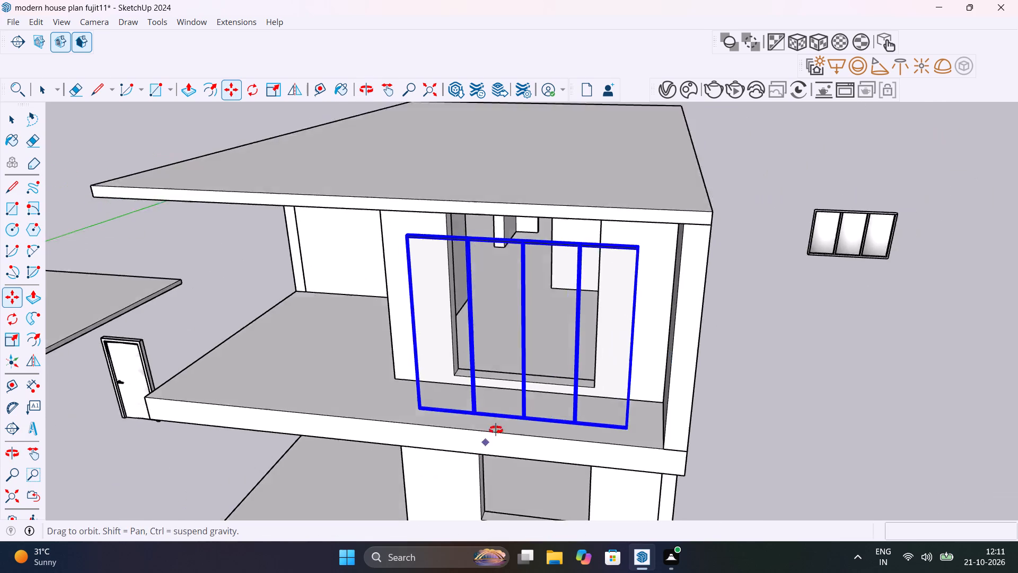
middle_click_drag(496, 430, 513, 405)
key("s")
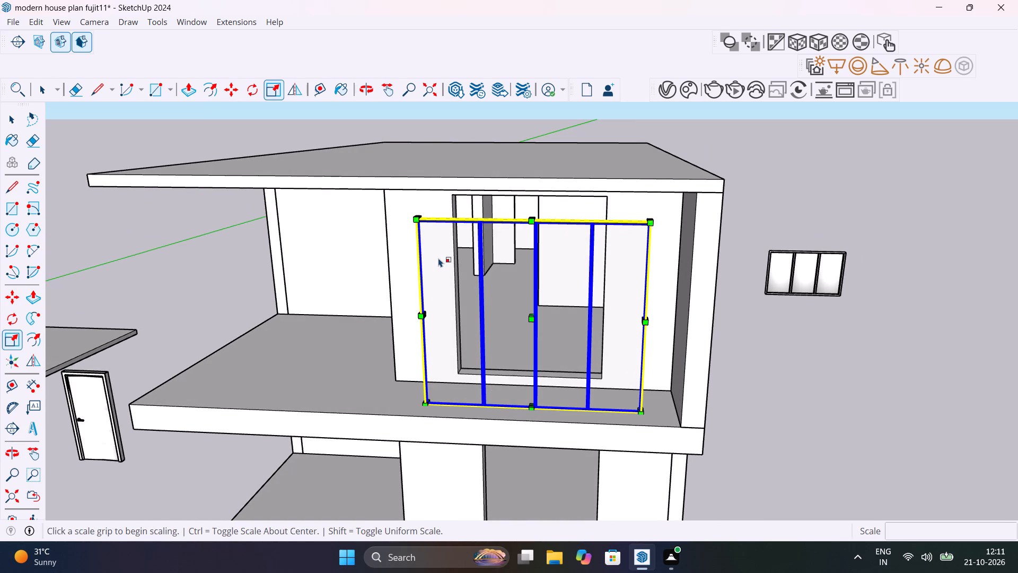
scroll(426, 212, "up", 20)
scroll(426, 212, "up", 1)
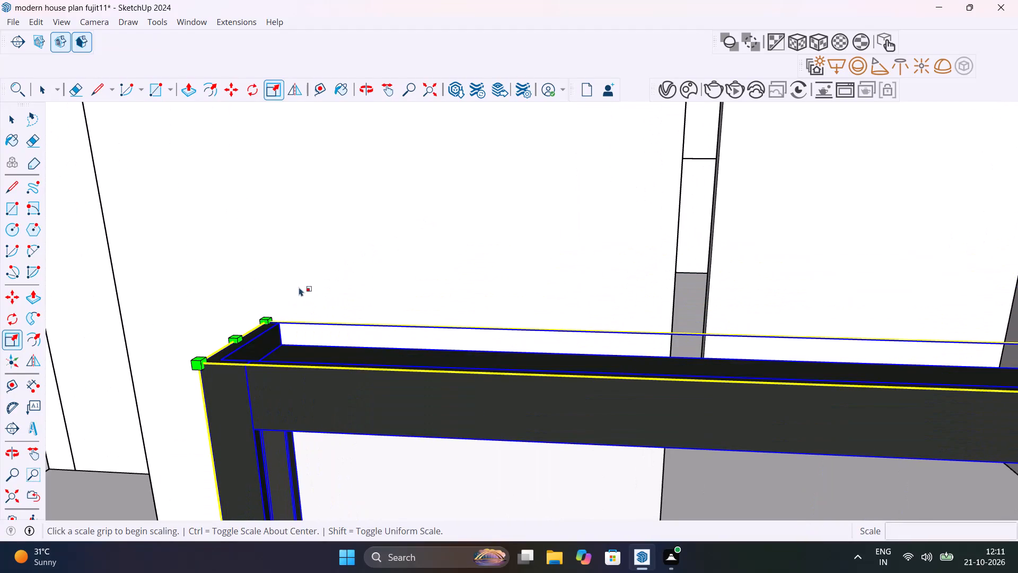
left_click(261, 316)
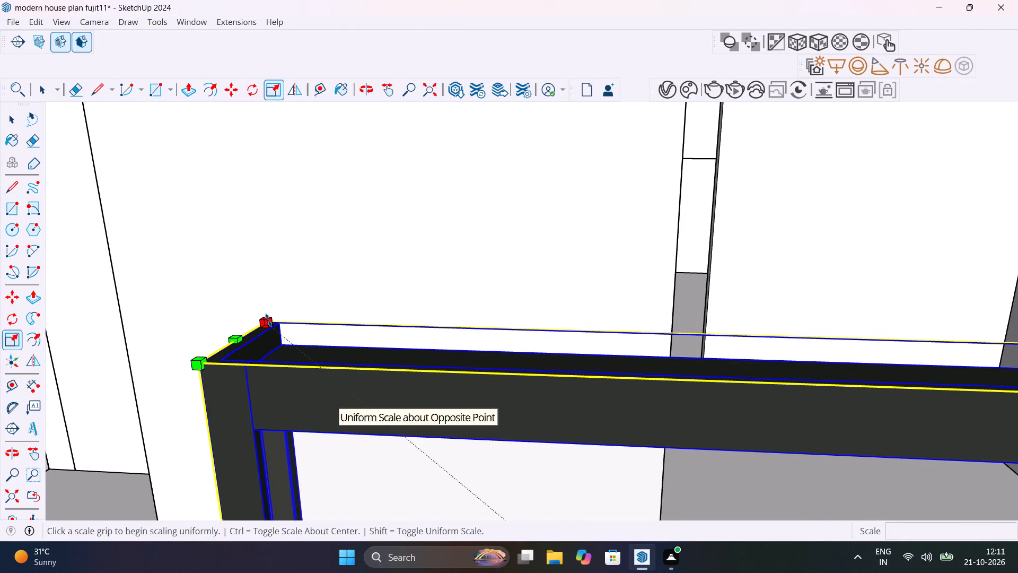
left_click(268, 320)
scroll(420, 420, "down", 20)
scroll(420, 420, "down", 2)
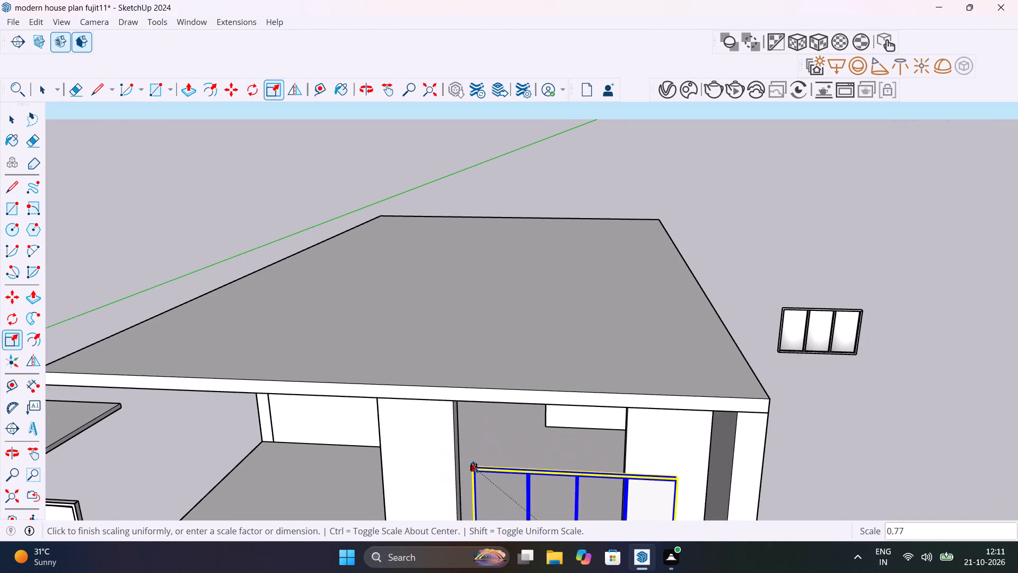
middle_click_drag(469, 463, 331, 247, "shift")
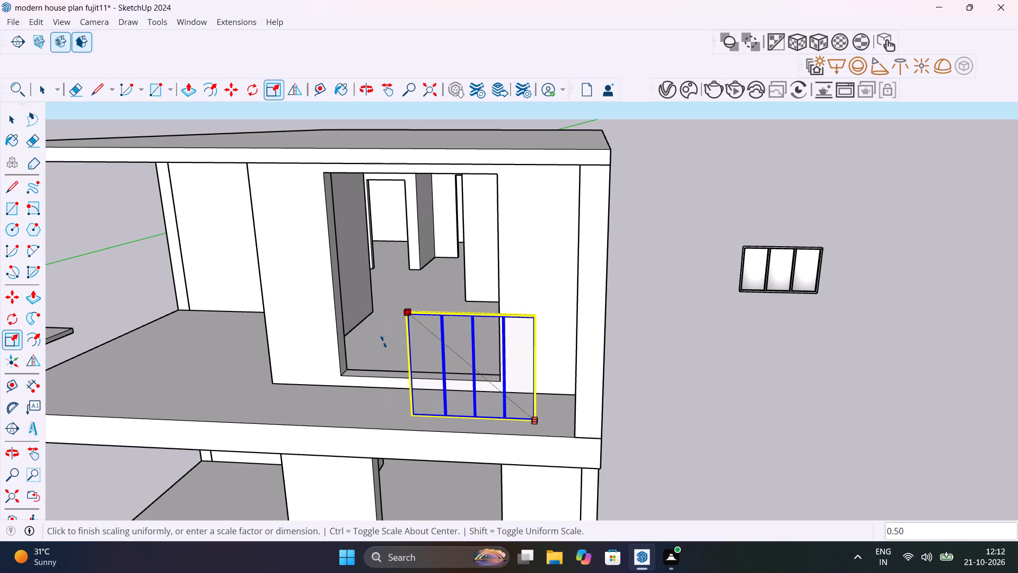
left_click(361, 326)
key("space")
Move the sliding door by its bottom corner about 4' 5" onto the opening's sill, against the side jamb within the wall thickness.
scroll(391, 403, "up", 5)
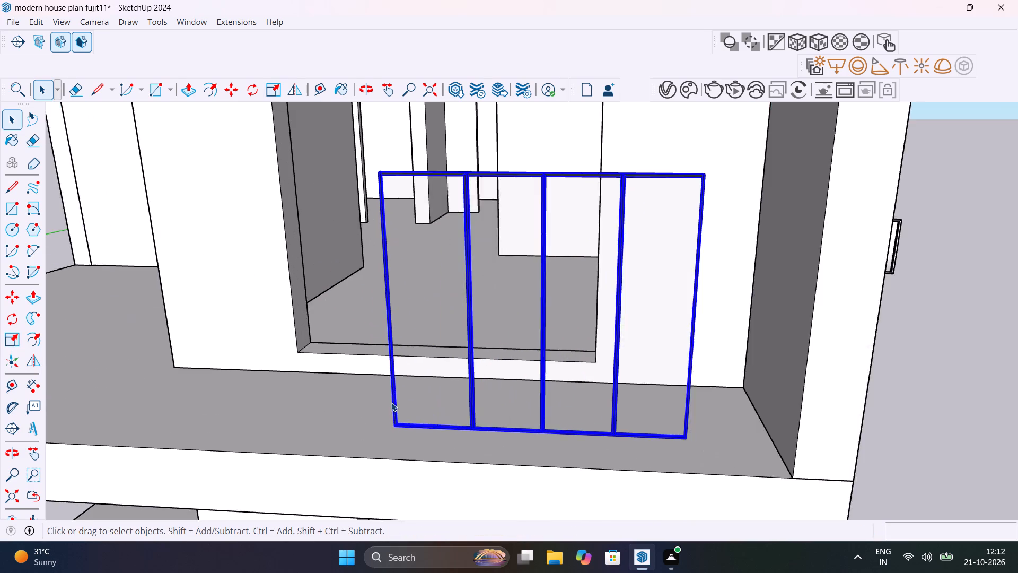
scroll(391, 402, "up", 8)
middle_click_drag(399, 422, 279, 454)
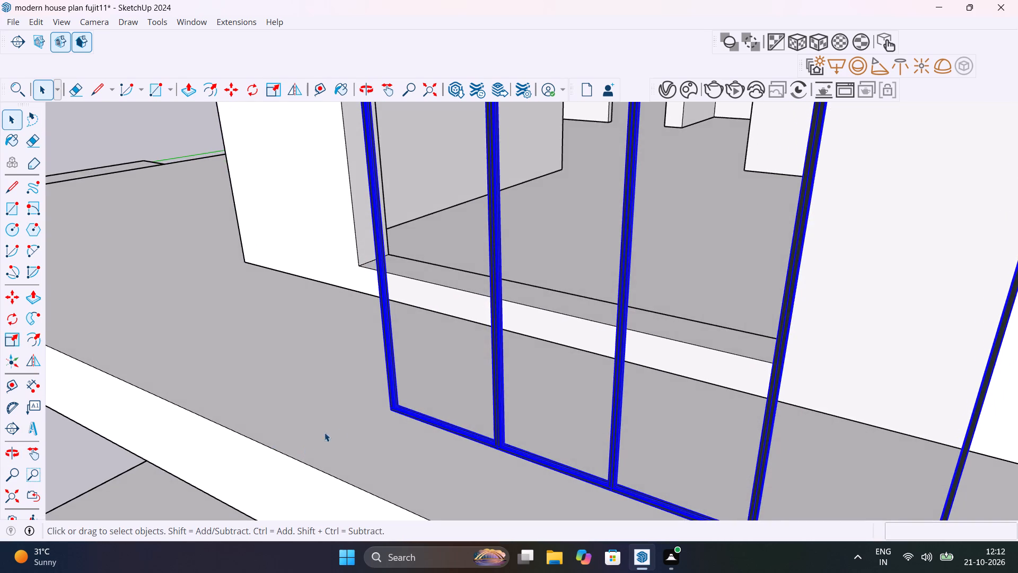
scroll(376, 418, "up", 12)
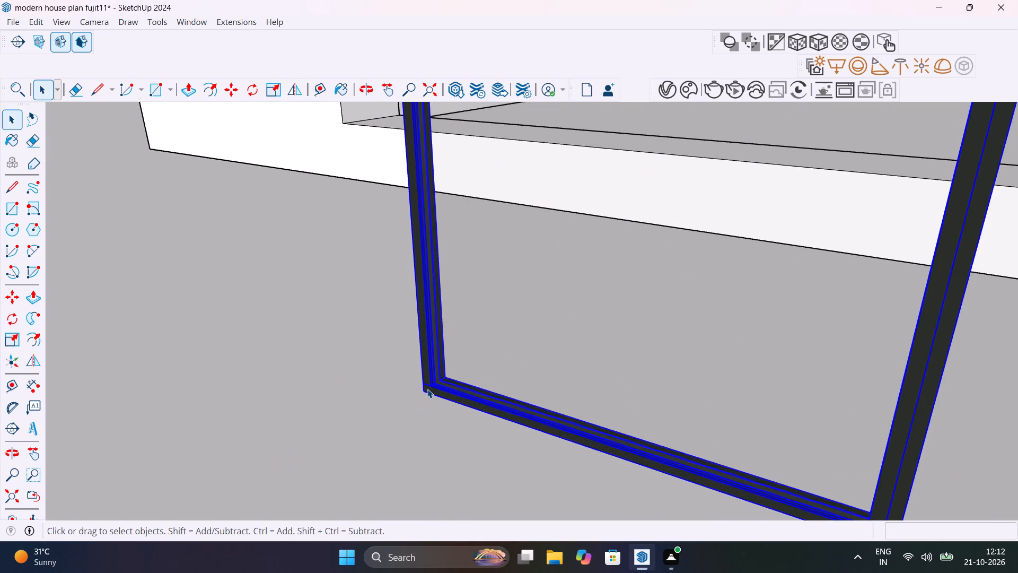
left_click(427, 389)
key("m")
left_click(419, 394)
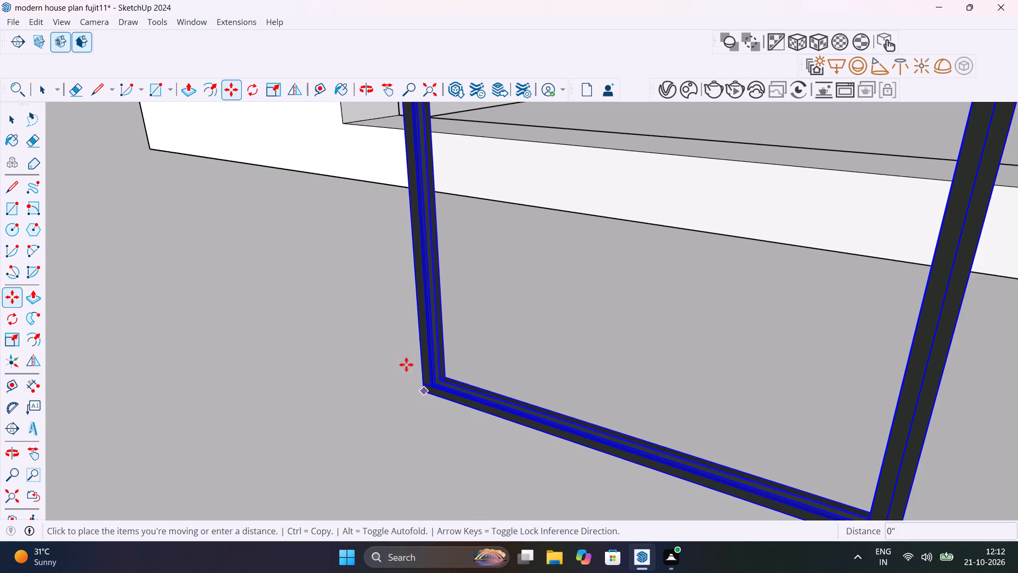
middle_click_drag(390, 124, 410, 152)
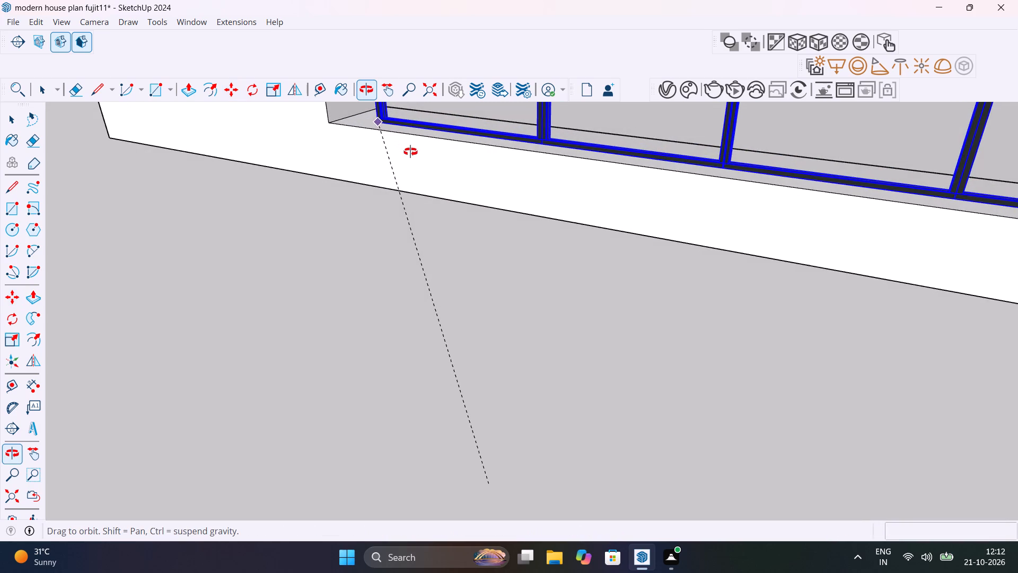
middle_click_drag(410, 152, 455, 435)
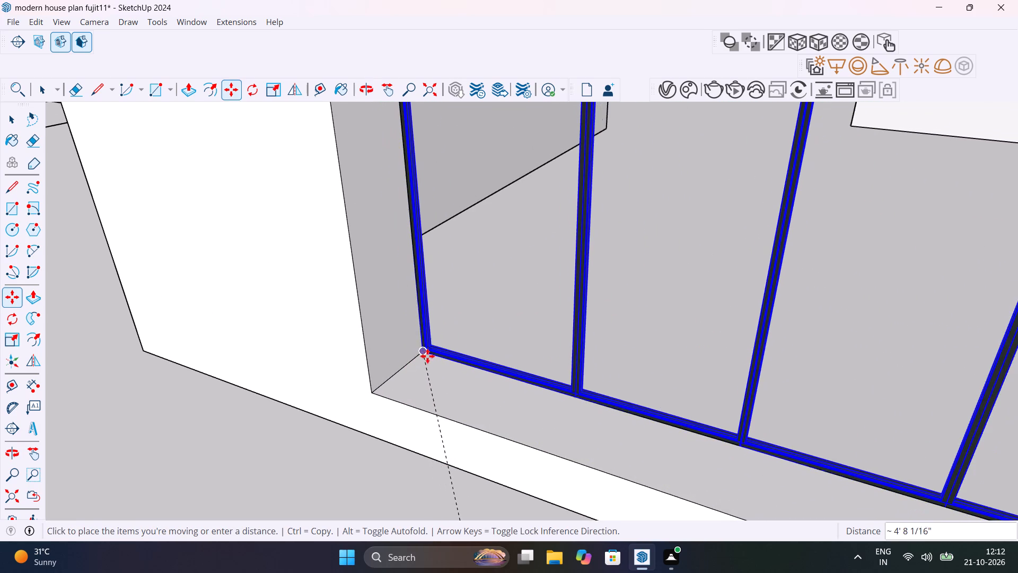
left_click(401, 369)
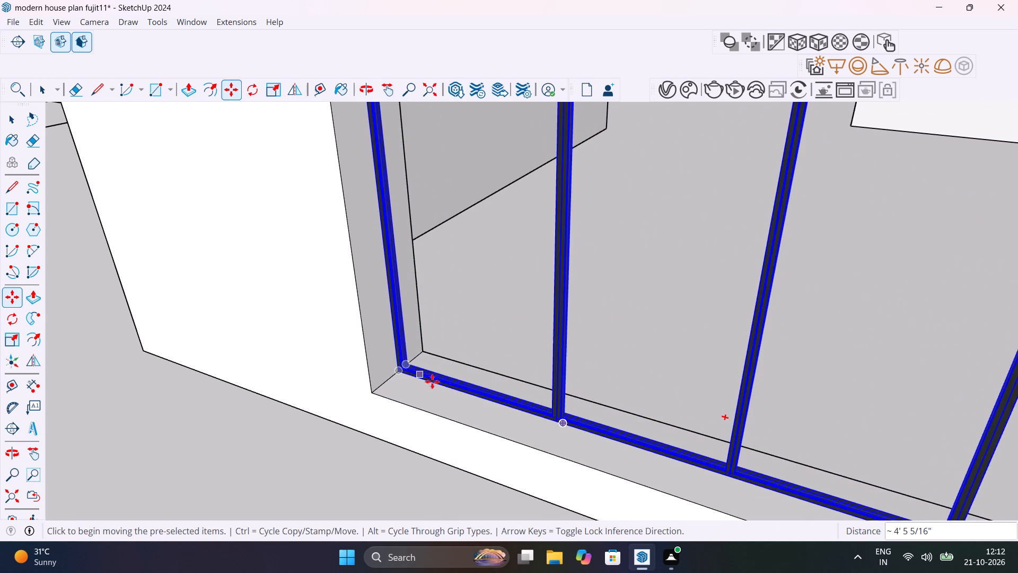
Stretch the sliding door's width by a factor of about 1.2 along the red axis to reach the opening's far jamb.
scroll(445, 383, "down", 17)
middle_click_drag(506, 386, 595, 374)
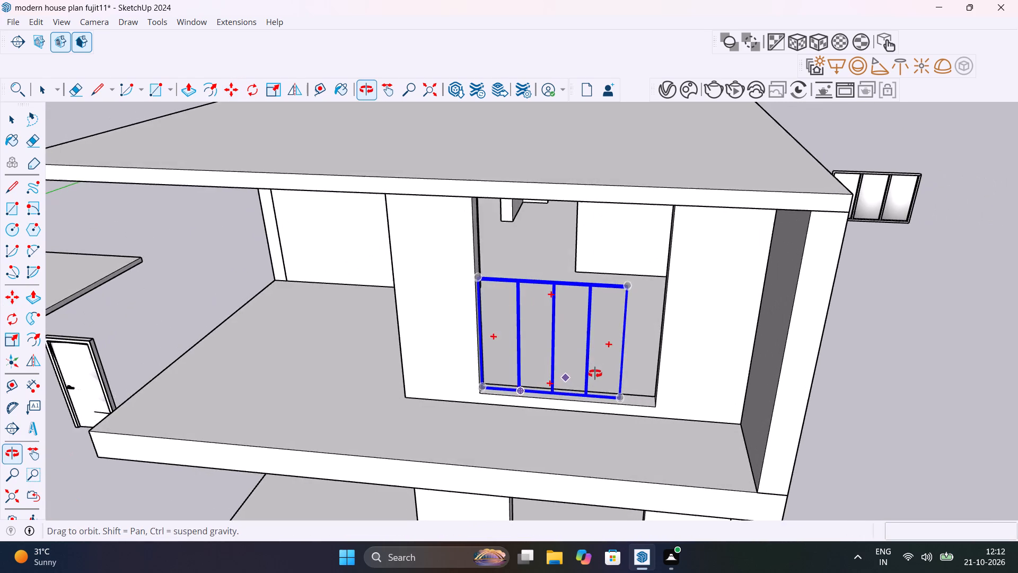
middle_click_drag(595, 374, 608, 344)
scroll(630, 328, "up", 11)
scroll(637, 335, "down", 5)
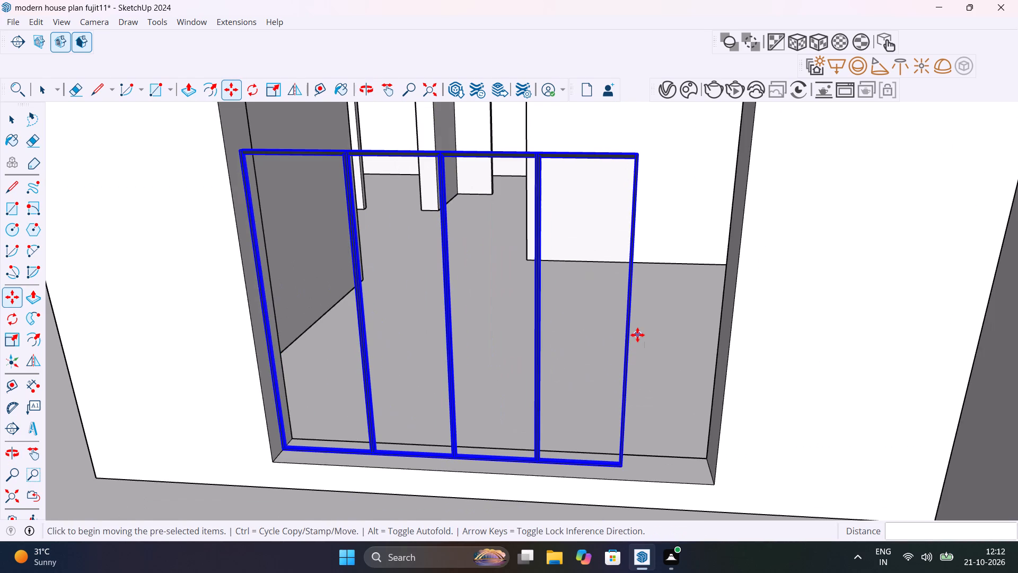
key("s")
scroll(637, 328, "up", 5)
middle_click_drag(637, 334, 583, 334)
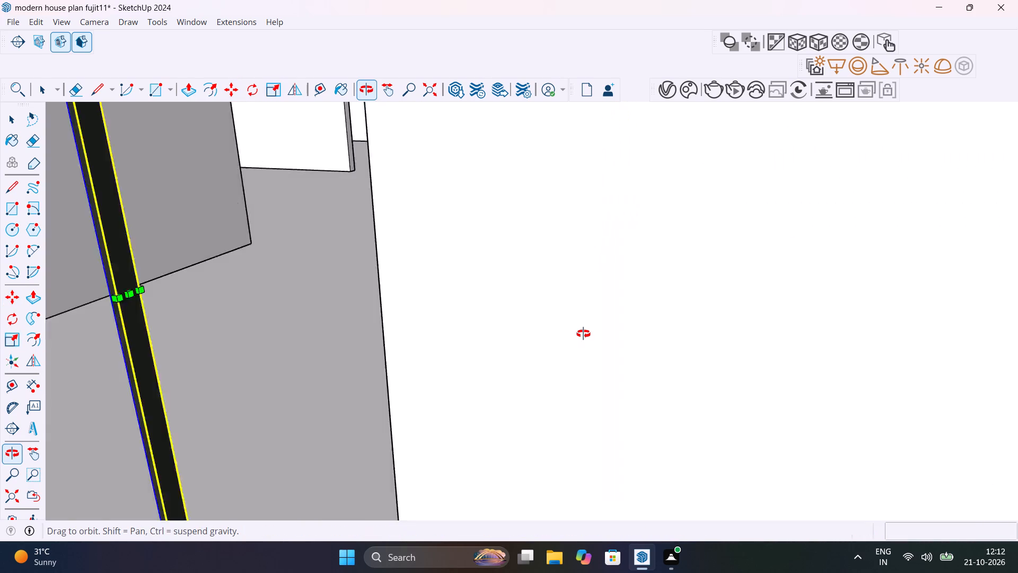
middle_click_drag(583, 334, 599, 344)
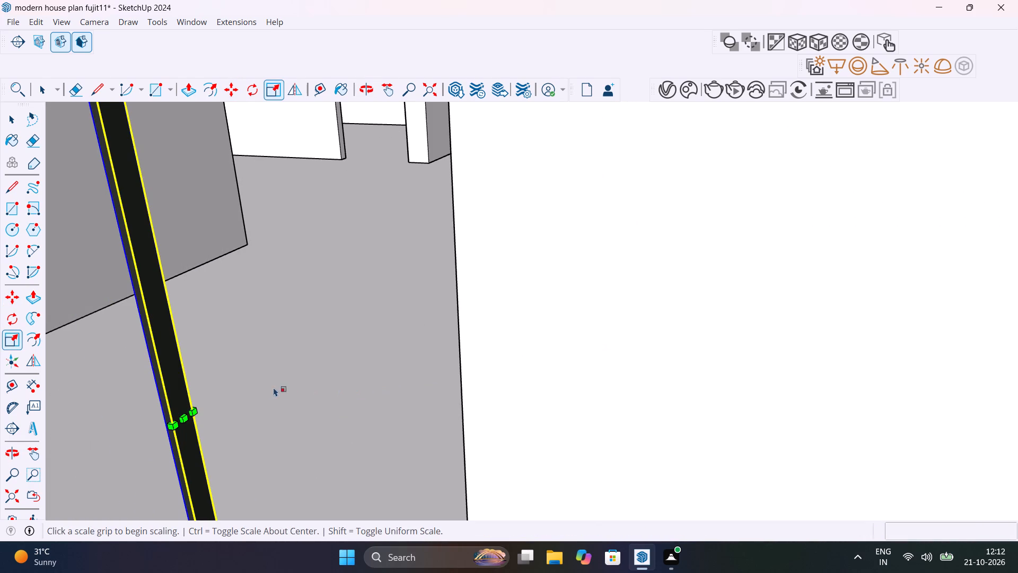
left_click(181, 419)
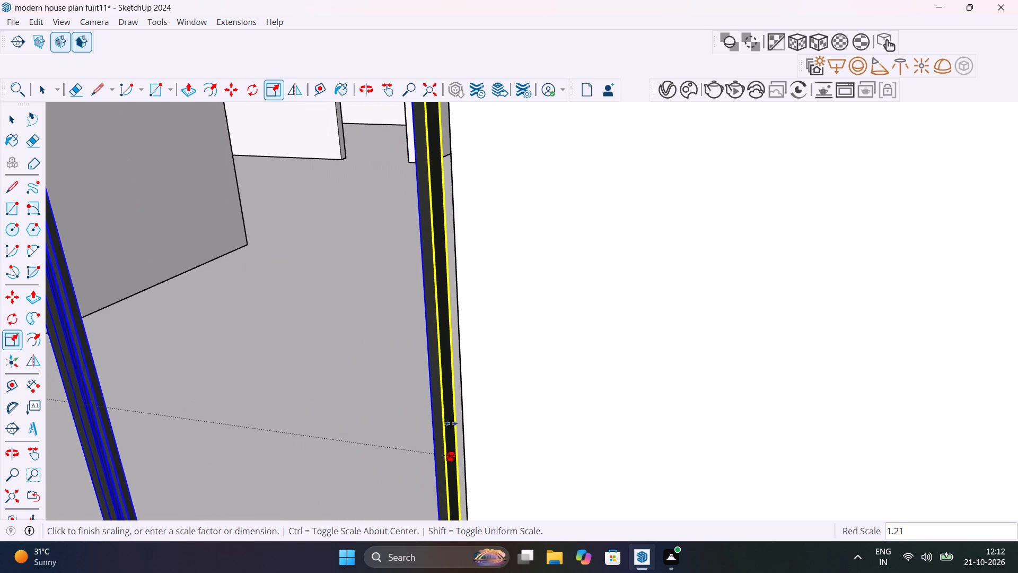
left_click(466, 424)
Stretch the sliding door's height by a factor of about 1.78 along the blue axis to meet the opening's head, and deselect it.
scroll(443, 426, "down", 5)
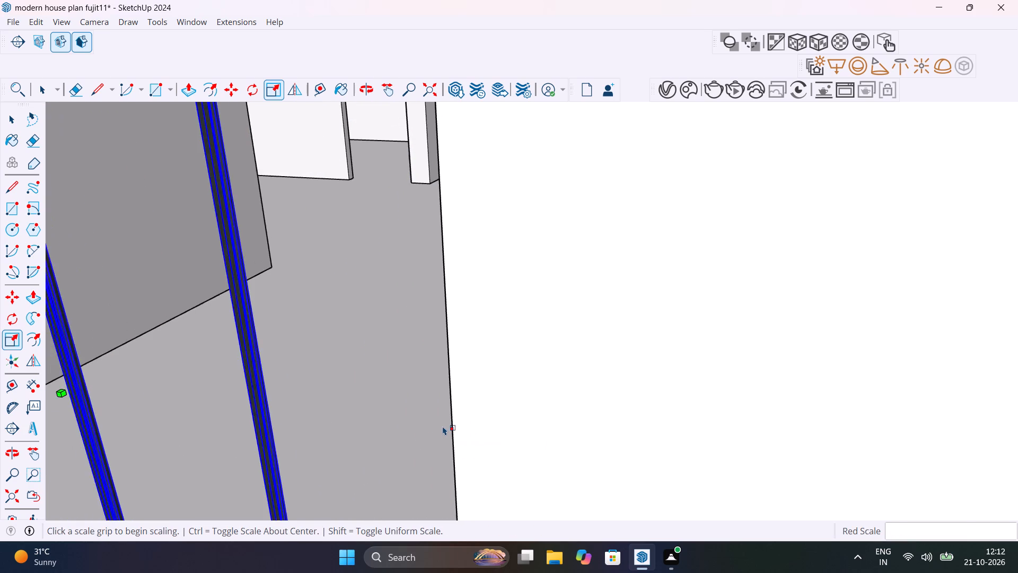
scroll(443, 426, "down", 13)
middle_click_drag(447, 423, 575, 403)
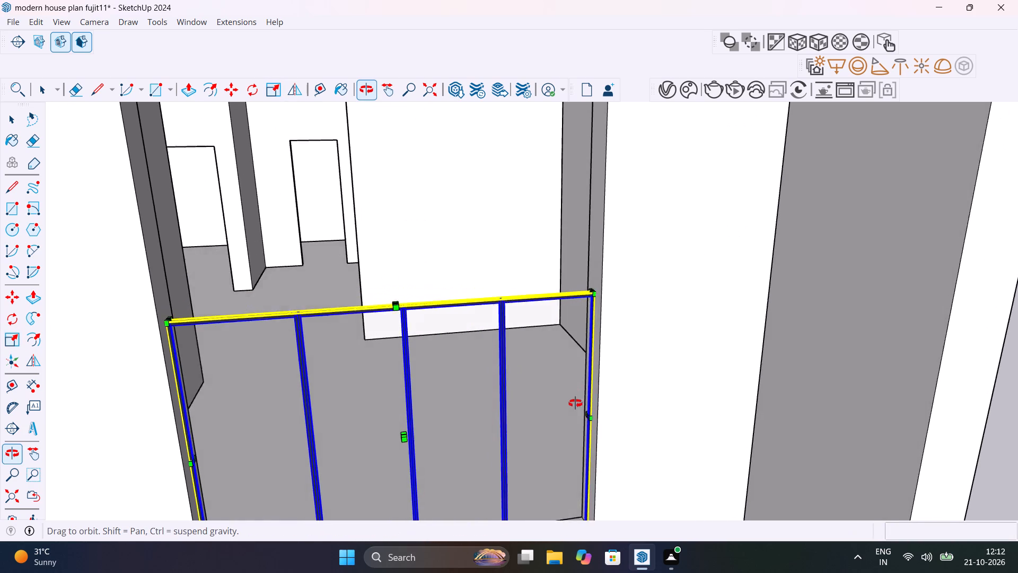
middle_click_drag(575, 403, 578, 423)
scroll(417, 335, "up", 5)
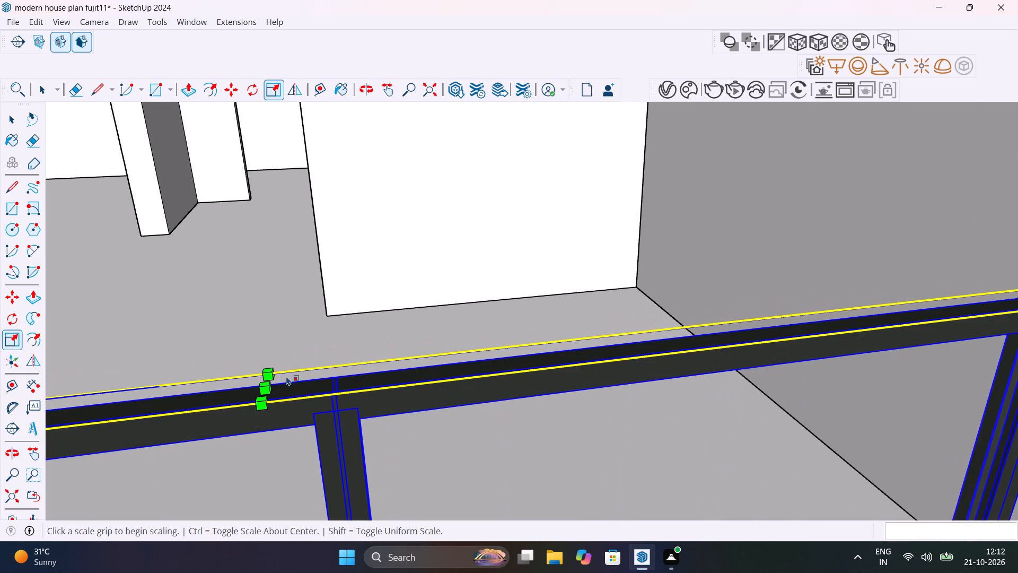
left_click(266, 387)
scroll(248, 328, "down", 7)
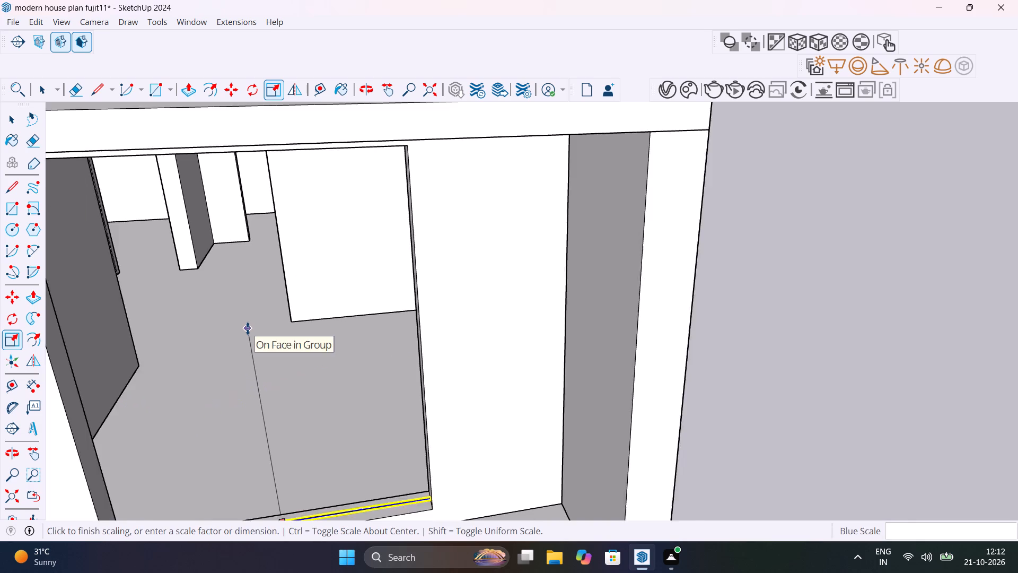
scroll(248, 328, "down", 7)
scroll(244, 292, "up", 3)
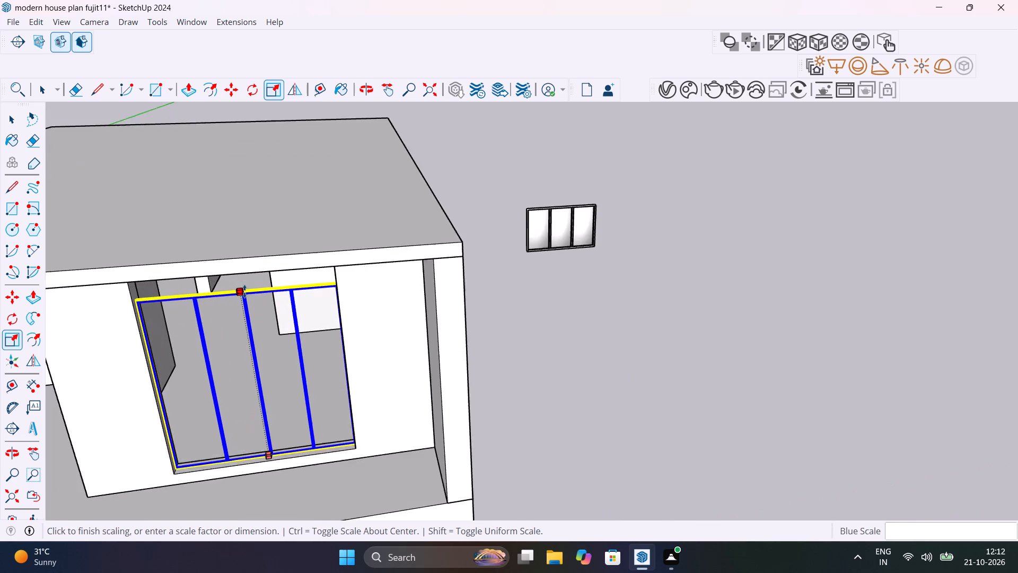
scroll(244, 291, "up", 5)
middle_click_drag(253, 275, 317, 255)
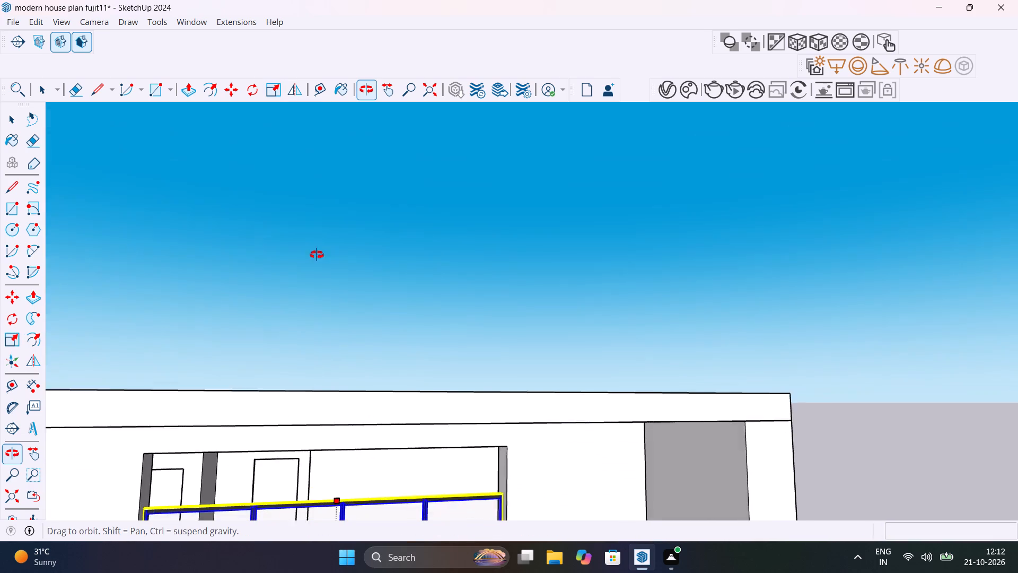
middle_click_drag(317, 255, 319, 249)
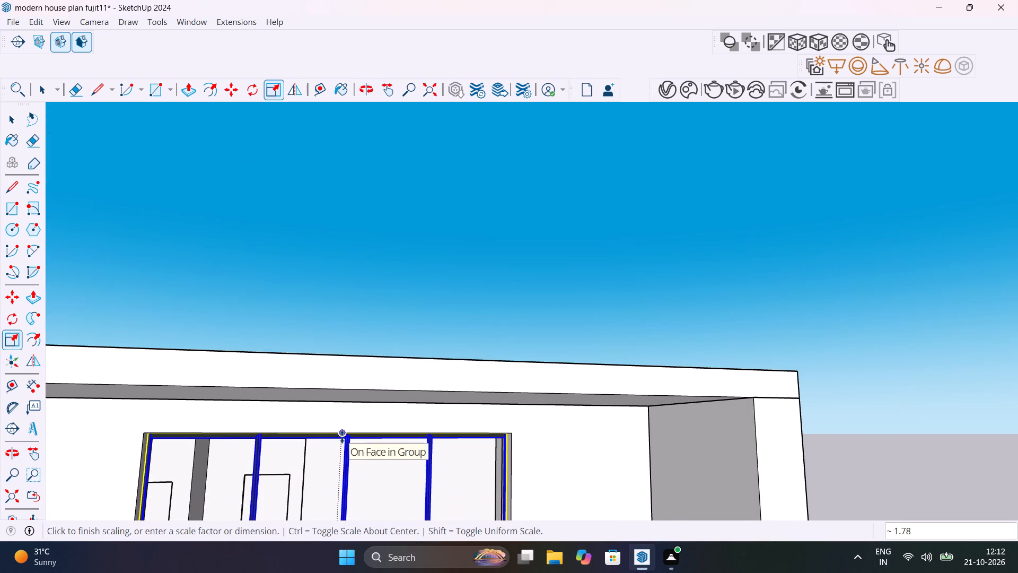
scroll(342, 437, "up", 20)
scroll(342, 437, "up", 3)
scroll(343, 436, "down", 6)
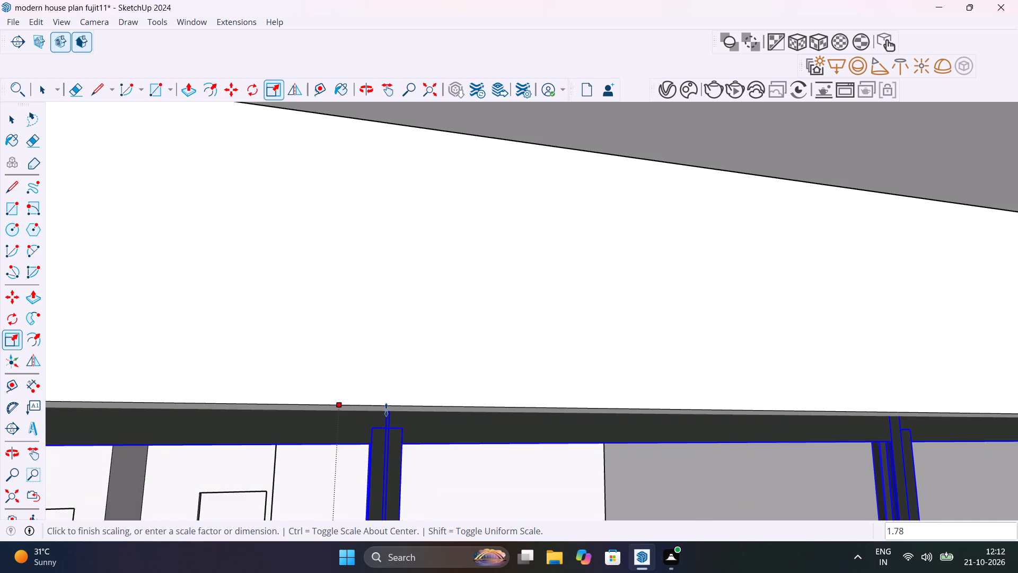
left_click(386, 410)
scroll(376, 439, "down", 11)
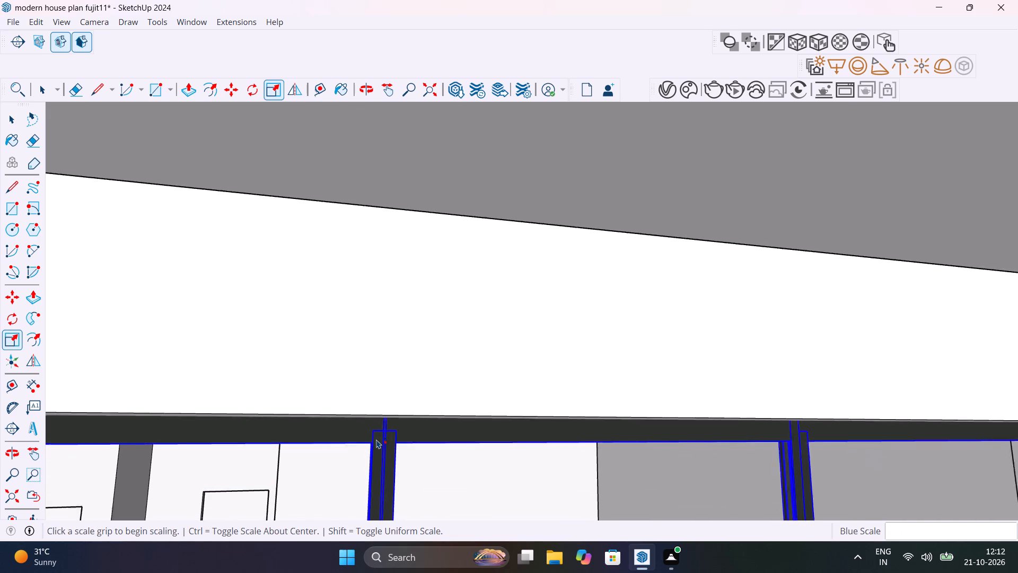
scroll(376, 439, "down", 20)
scroll(376, 439, "down", 20)
scroll(376, 439, "down", 1)
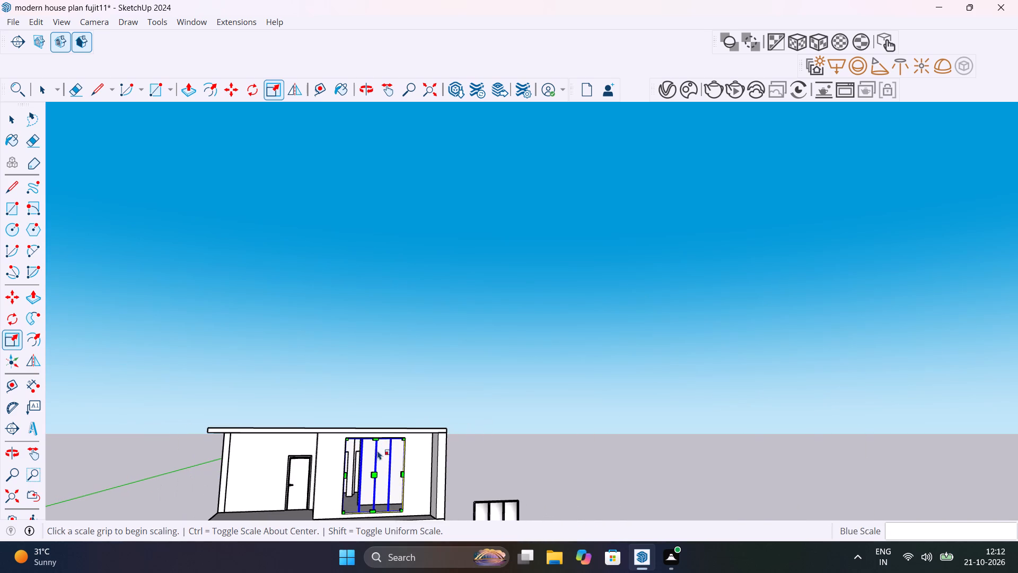
key("space")
left_click(528, 459)
Examine how the sliding door sits in the upper-floor opening, focusing on its lower frame and sill.
scroll(385, 491, "up", 6)
middle_click_drag(402, 486, 393, 513)
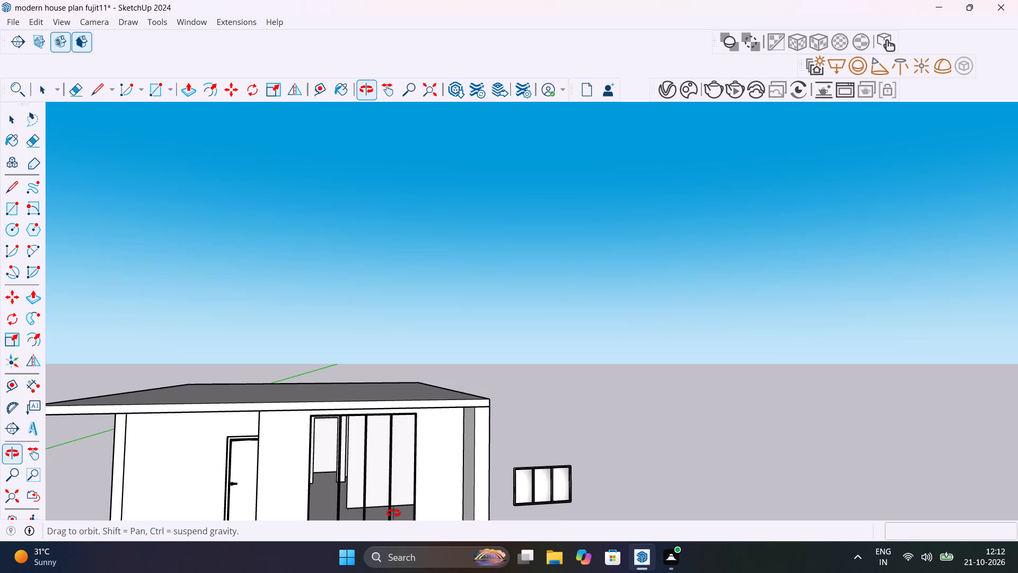
middle_click_drag(393, 513, 462, 438)
scroll(441, 417, "up", 3)
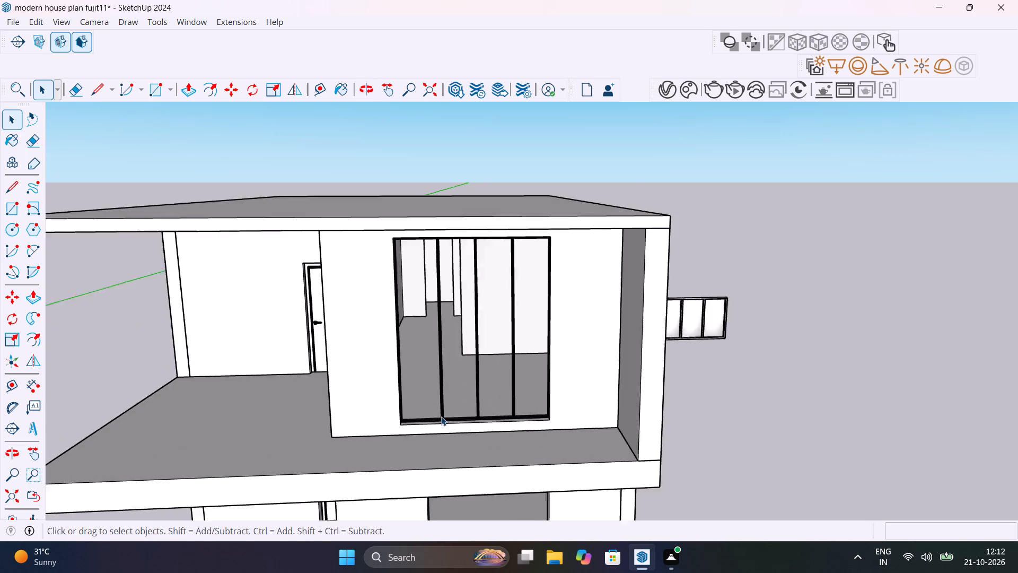
scroll(441, 416, "up", 9)
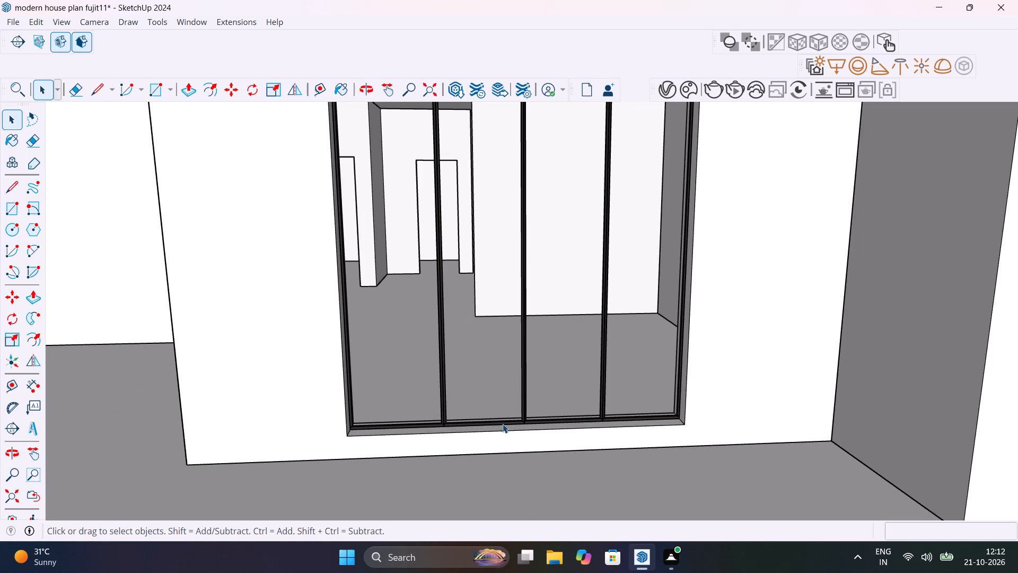
Examine the sliding door fitted in the upper-floor front opening from several distances and angles.
middle_click_drag(561, 421, 471, 449)
scroll(475, 443, "down", 13)
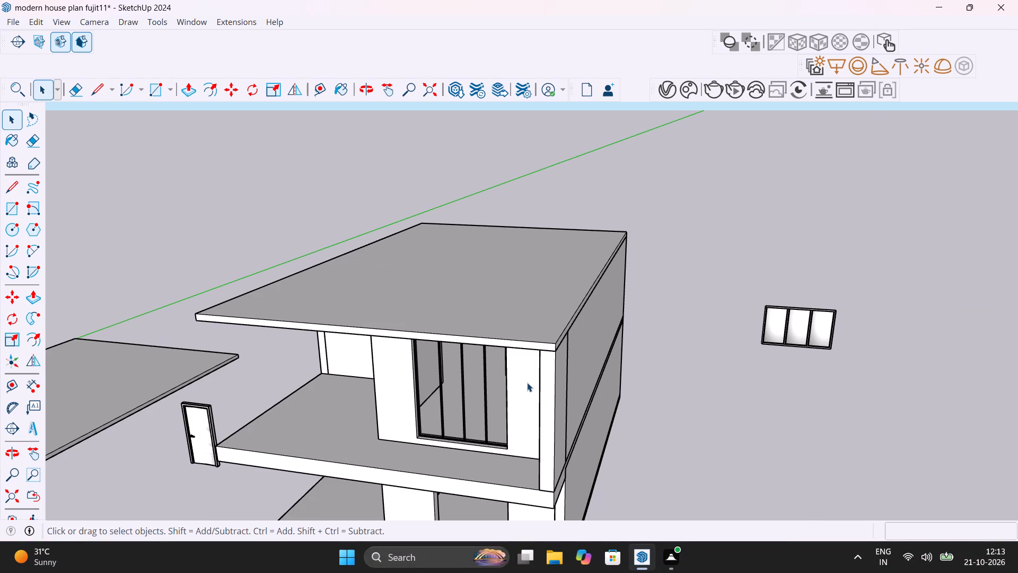
scroll(448, 401, "down", 5)
middle_click_drag(491, 432, 542, 377)
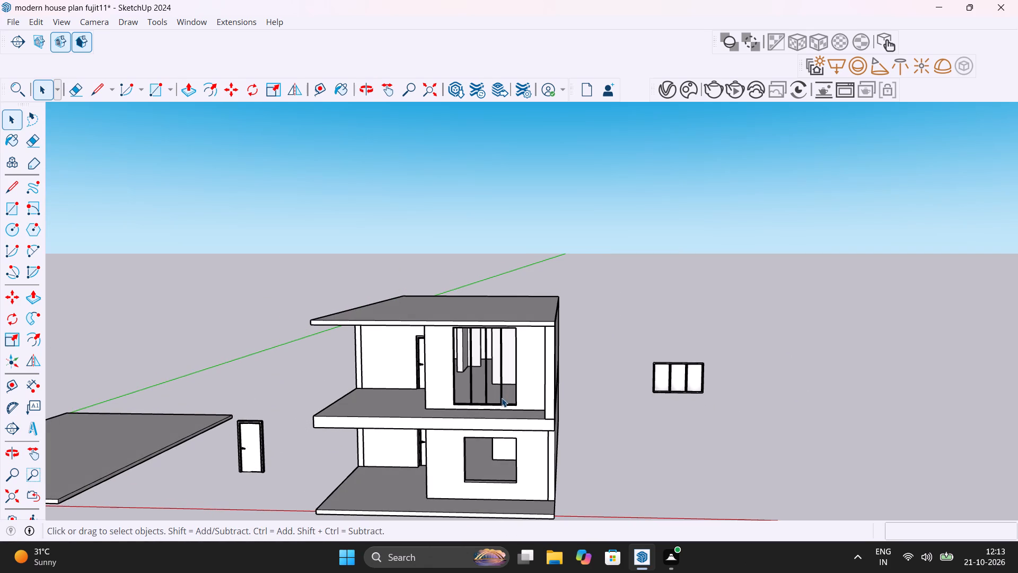
scroll(502, 391, "up", 4)
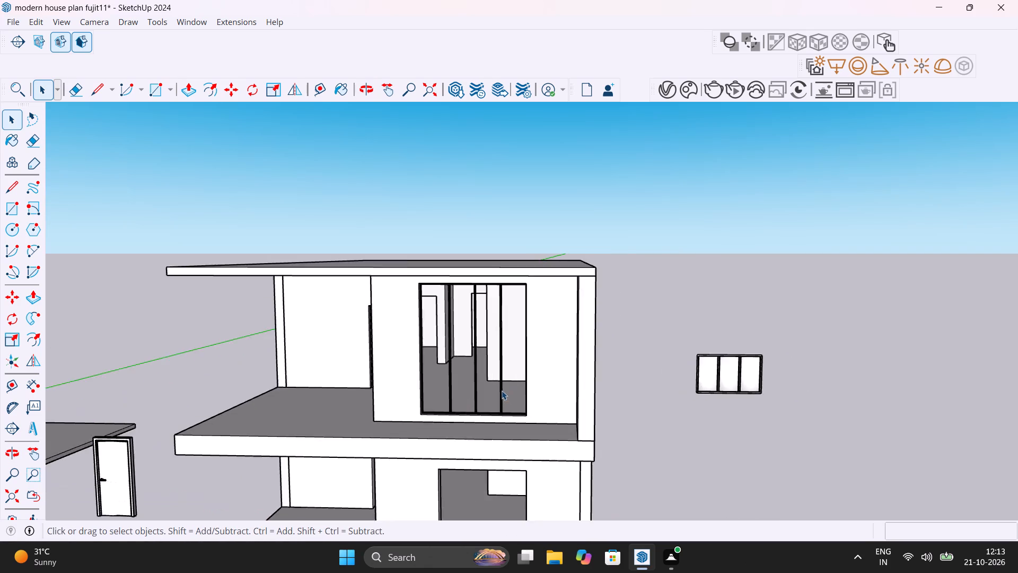
scroll(502, 390, "up", 6)
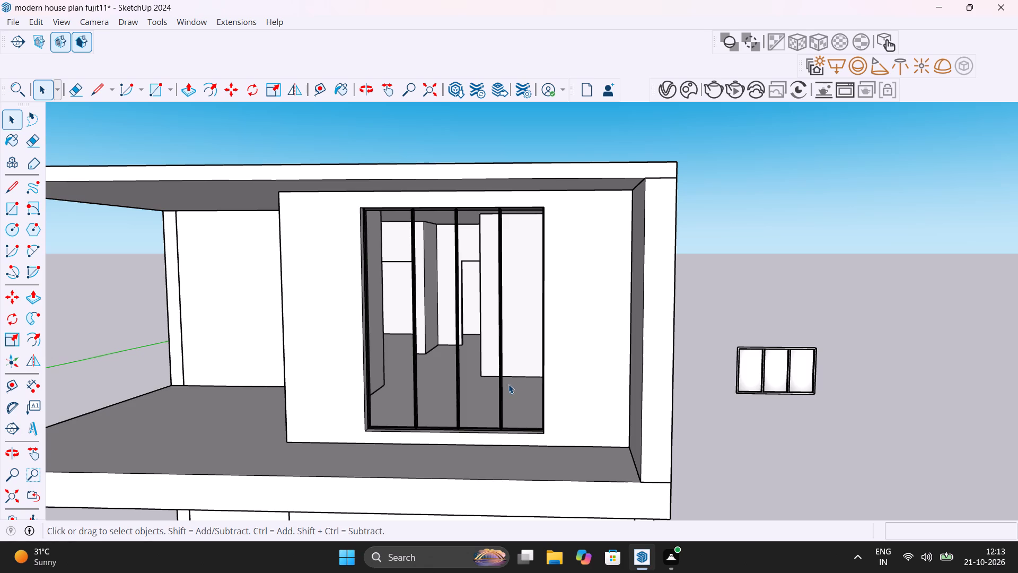
scroll(493, 398, "up", 9)
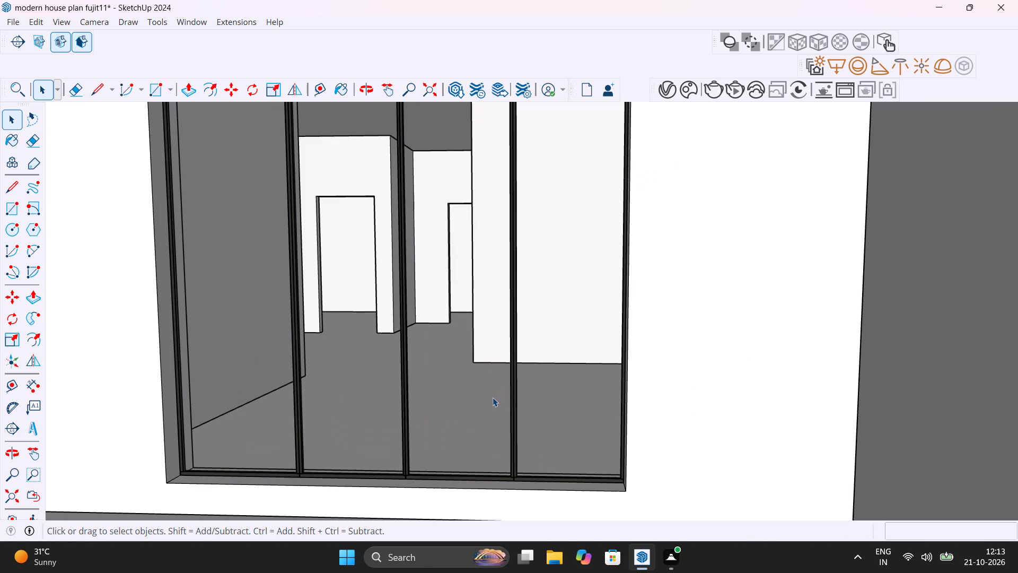
scroll(493, 397, "up", 8)
scroll(493, 397, "down", 13)
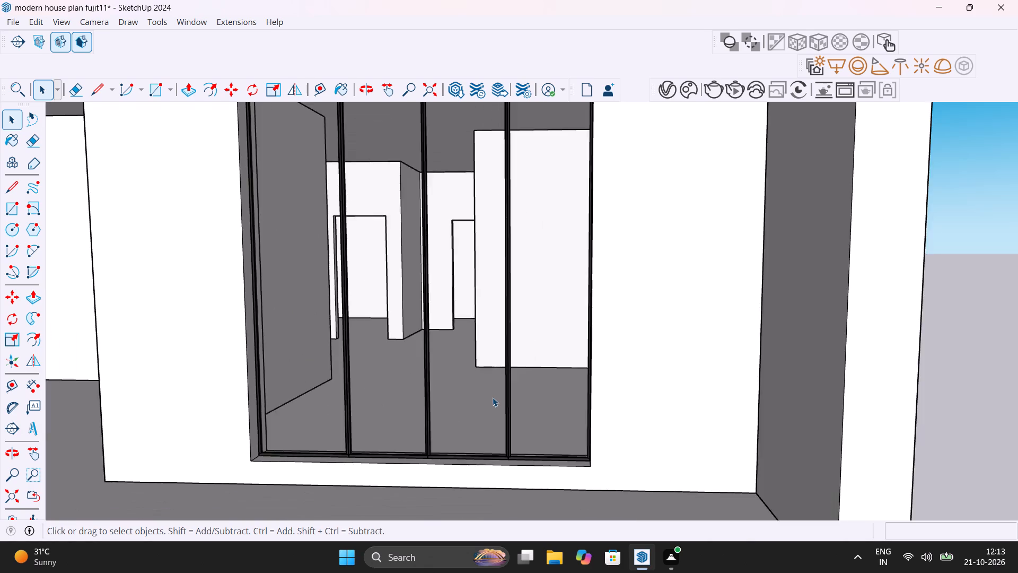
scroll(493, 397, "down", 9)
Delete the spare three-panel sliding door standing apart beside the house.
left_click(757, 379)
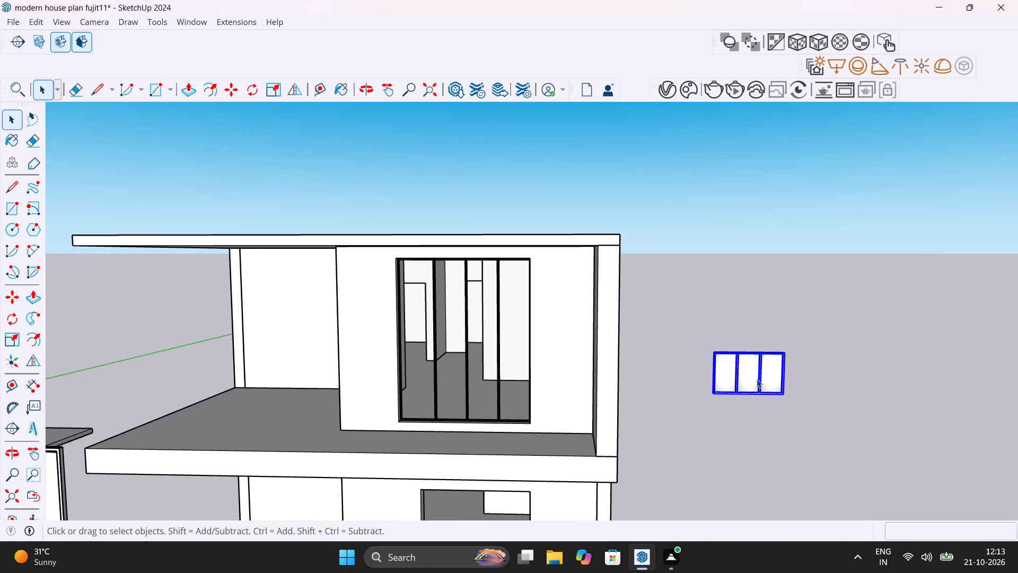
key("Delete")
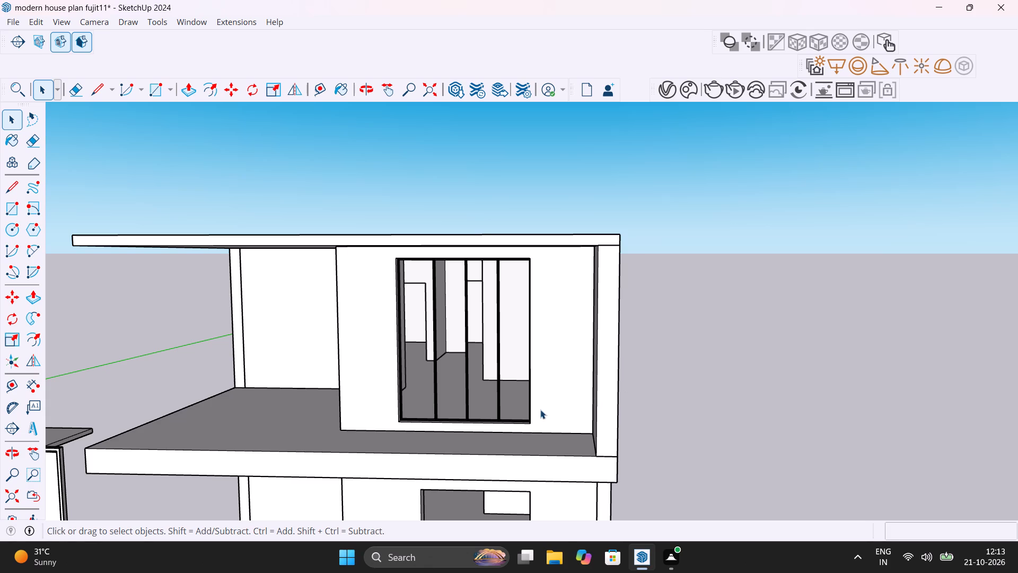
Open 3D Warehouse and browse the SLIDING DOORS models for a suitable dark-framed sliding door.
scroll(539, 411, "up", 4)
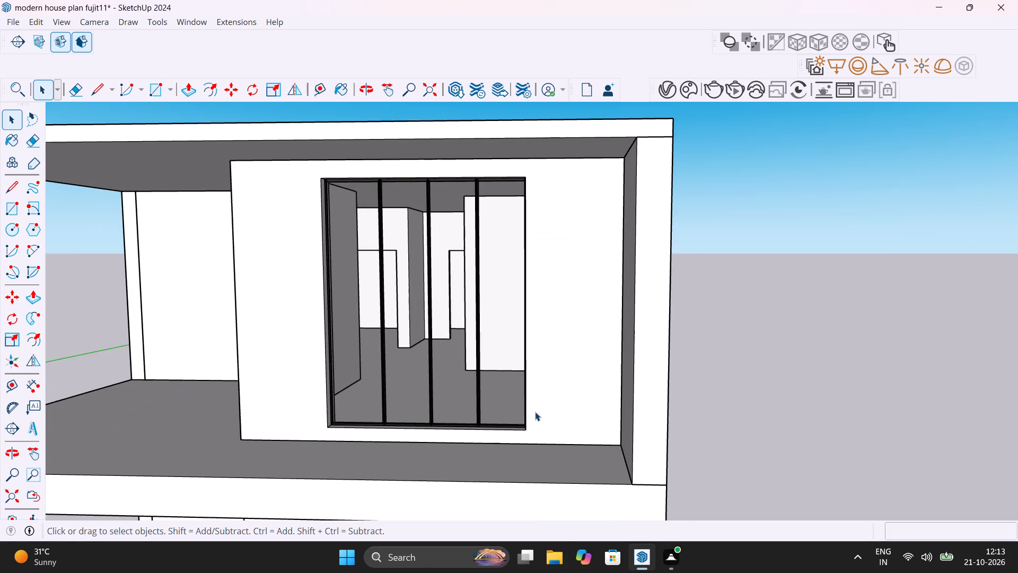
scroll(504, 416, "up", 1)
middle_click_drag(504, 416, 754, 441, "shift")
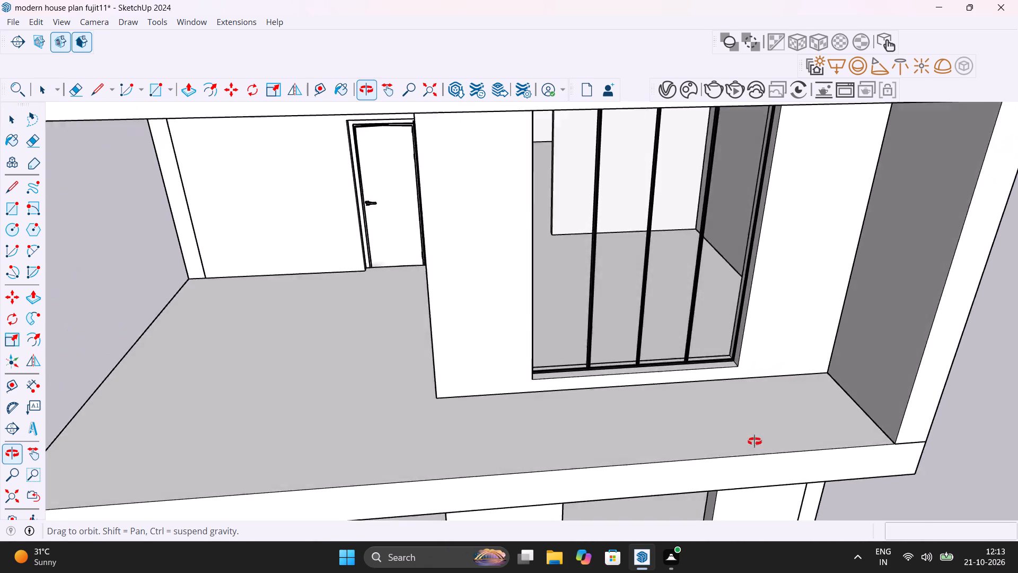
middle_click_drag(754, 441, 703, 338, "shift")
scroll(703, 340, "down", 6)
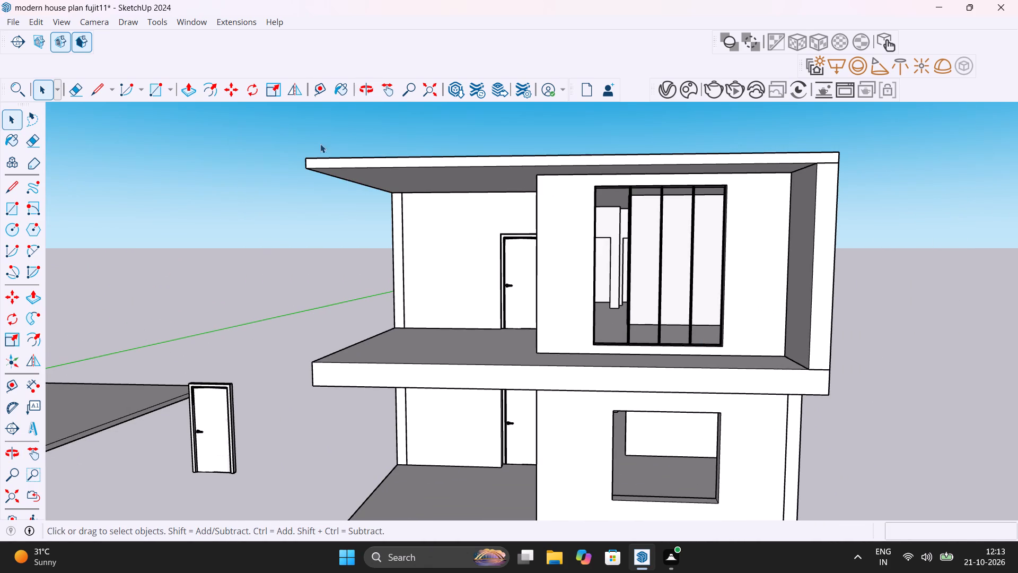
left_click(197, 22)
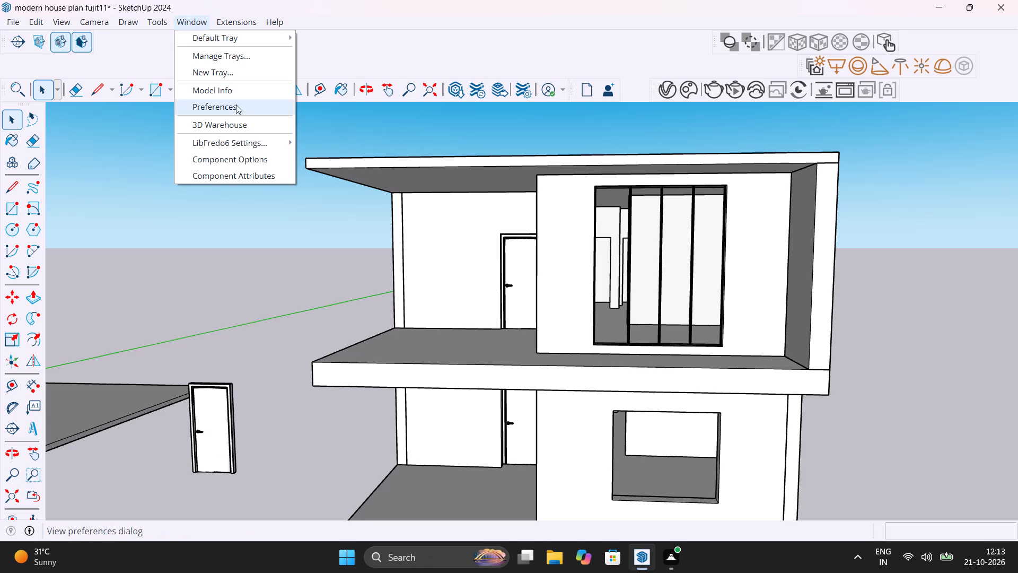
left_click(254, 124)
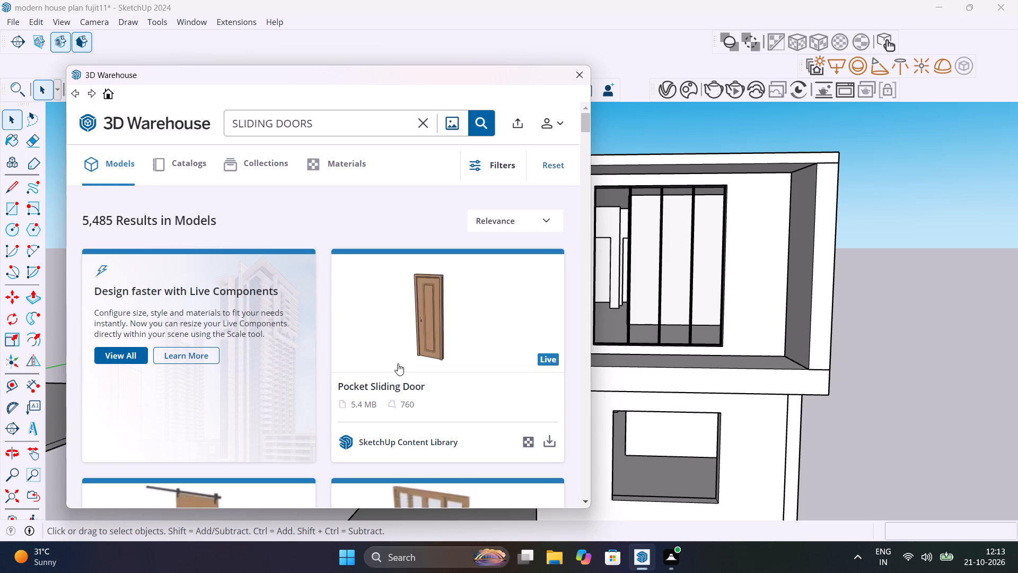
scroll(413, 363, "down", 5)
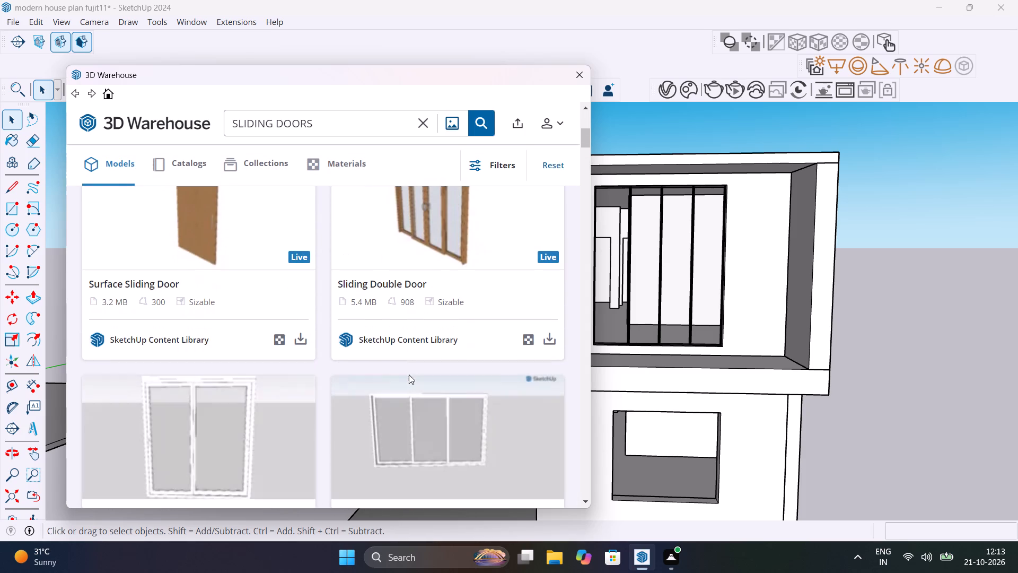
scroll(409, 375, "down", 2)
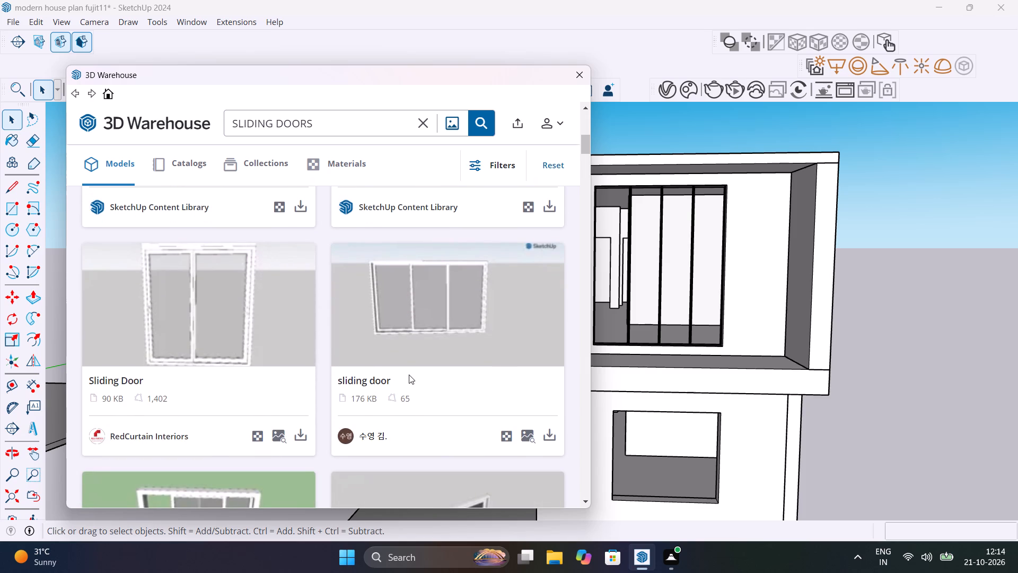
scroll(409, 375, "down", 5)
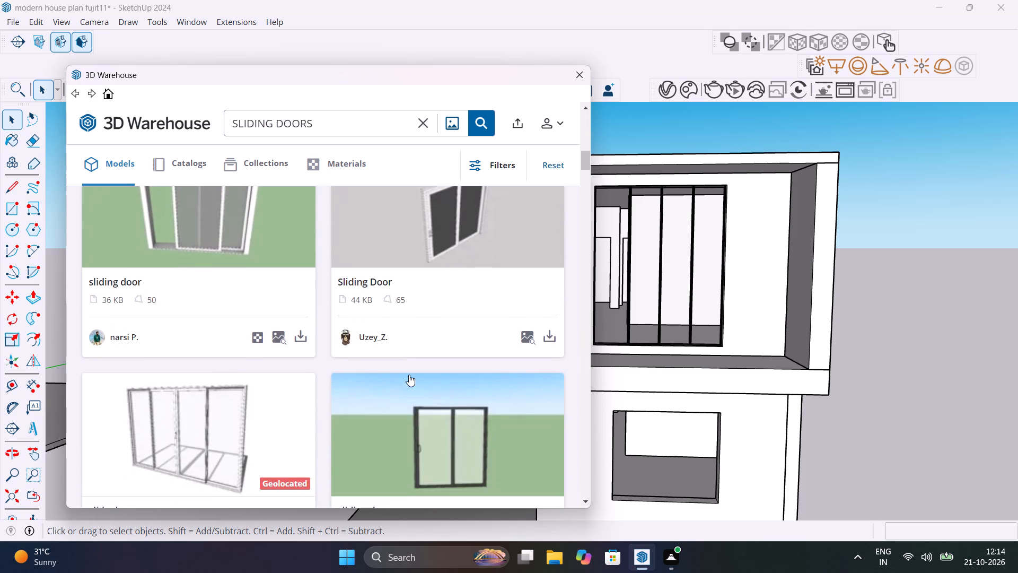
scroll(409, 375, "down", 5)
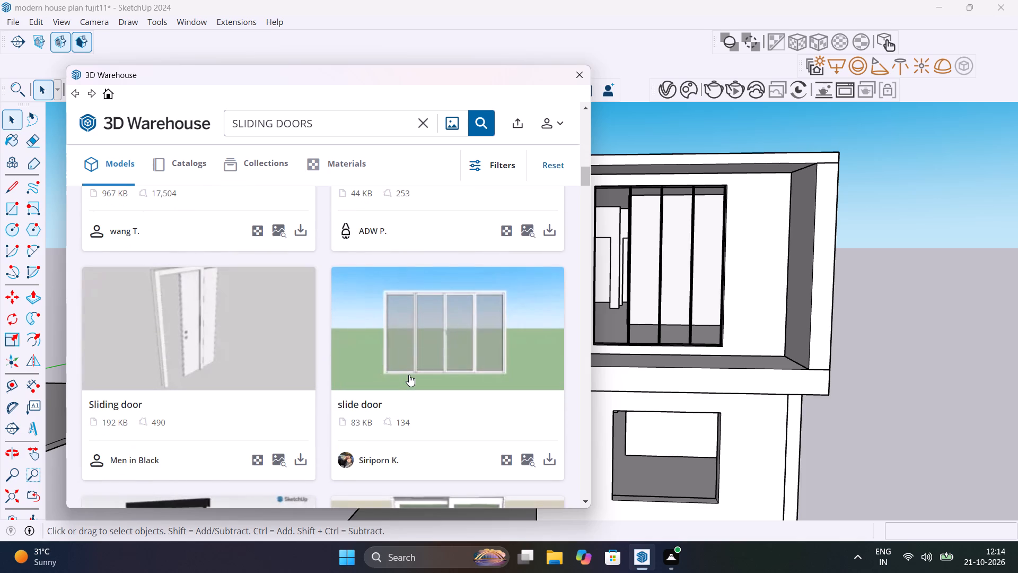
scroll(409, 375, "down", 6)
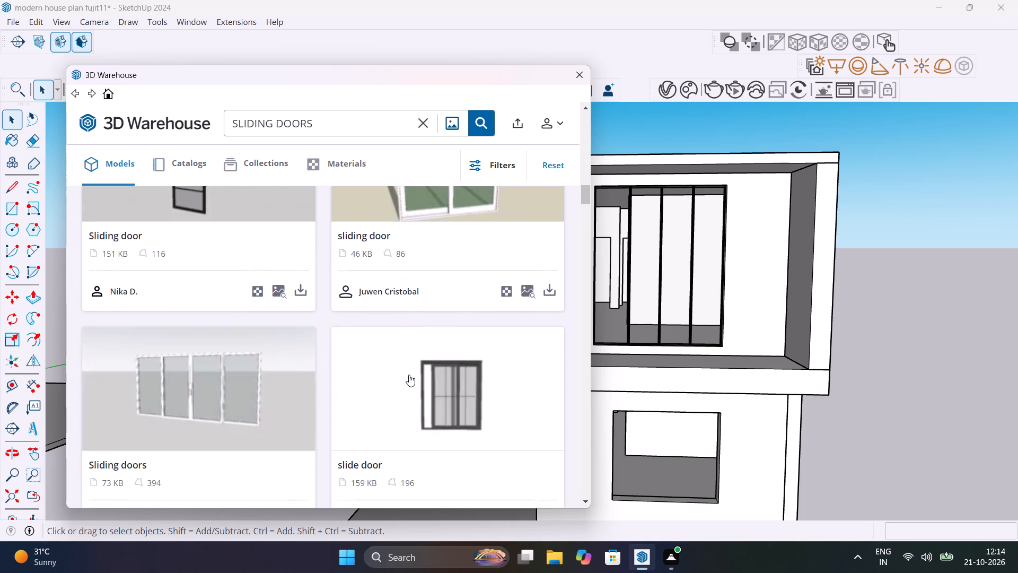
scroll(409, 375, "down", 4)
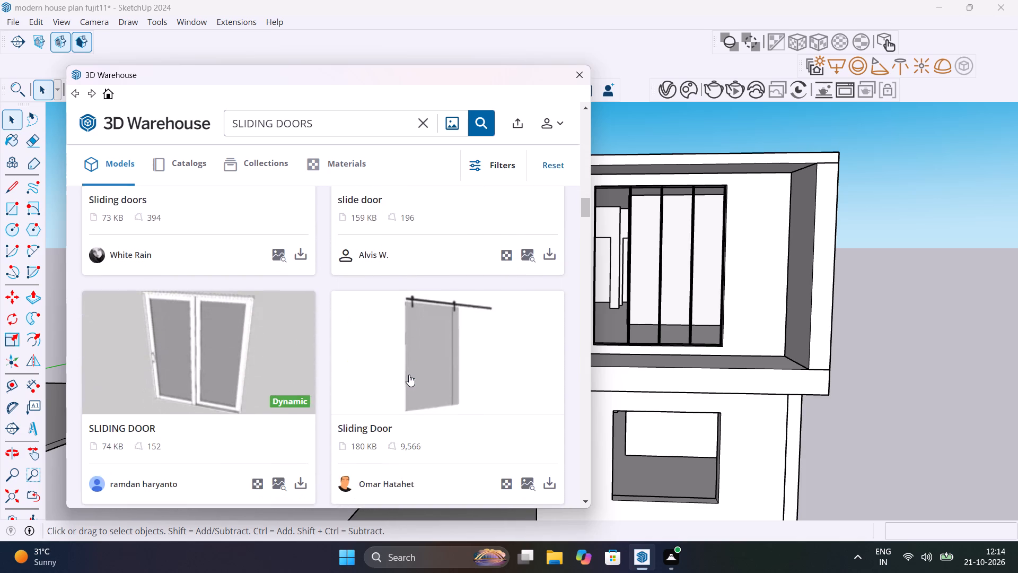
scroll(409, 375, "down", 4)
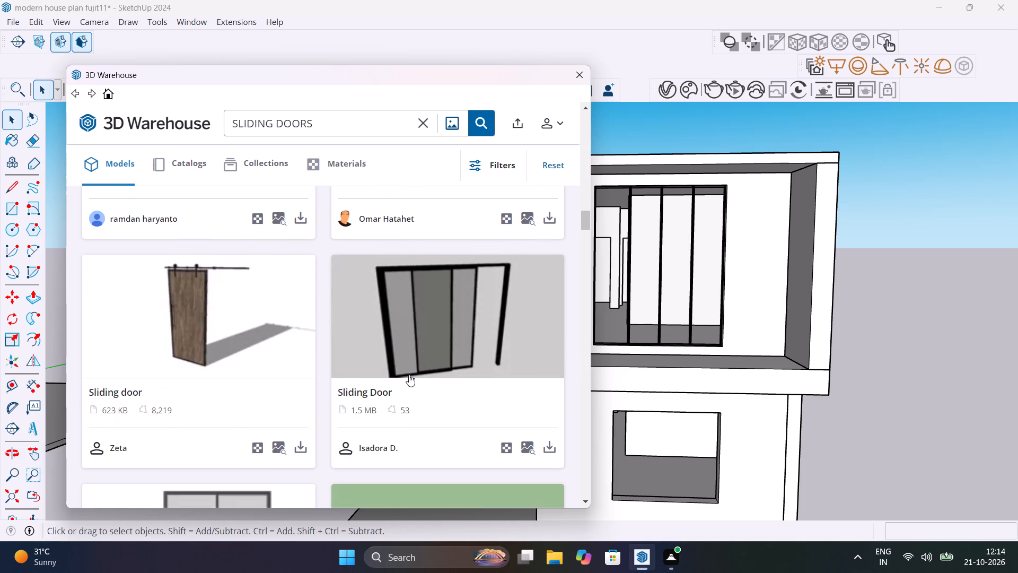
scroll(409, 375, "down", 6)
scroll(409, 375, "up", 2)
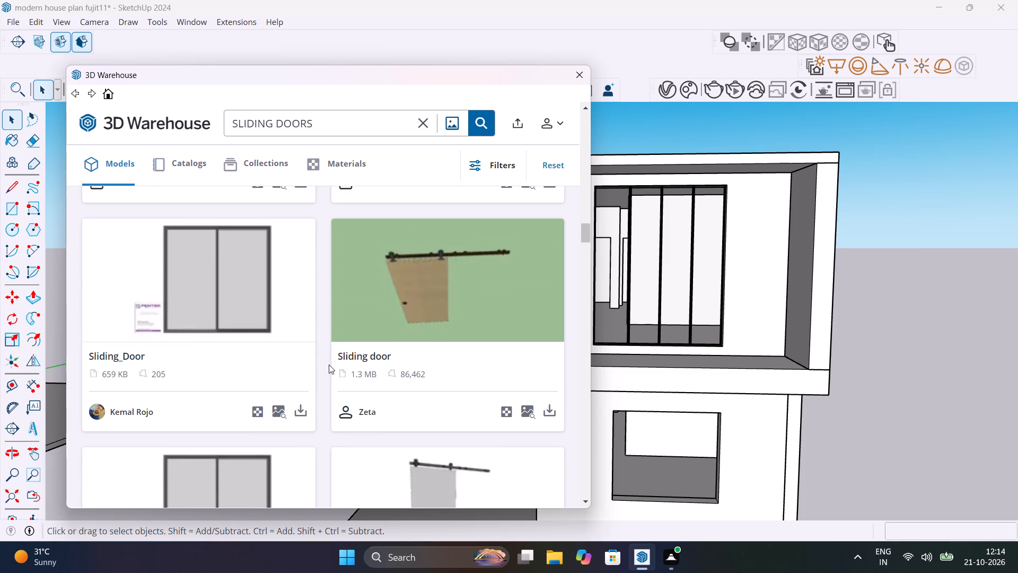
scroll(380, 424, "down", 3)
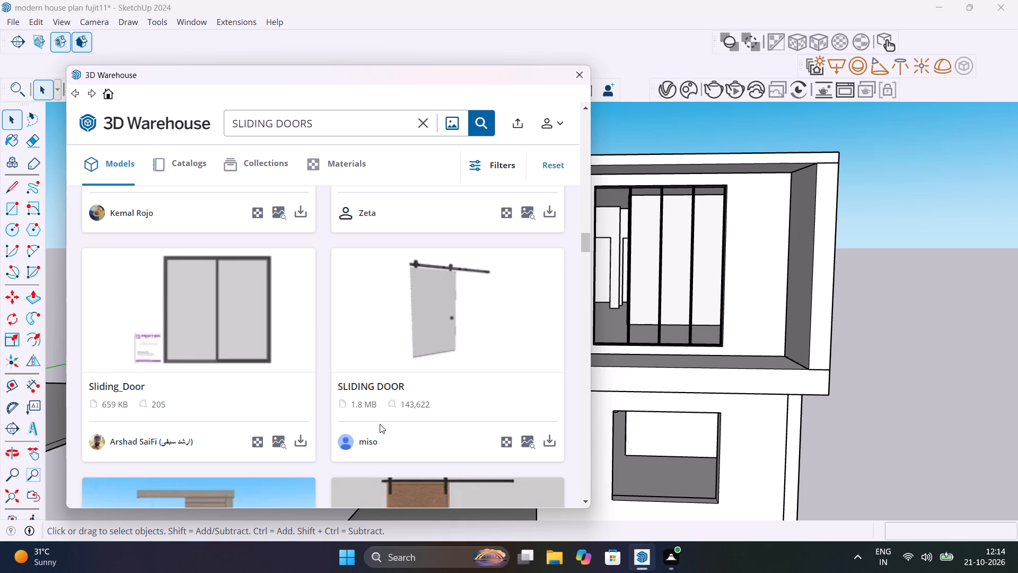
scroll(380, 424, "down", 10)
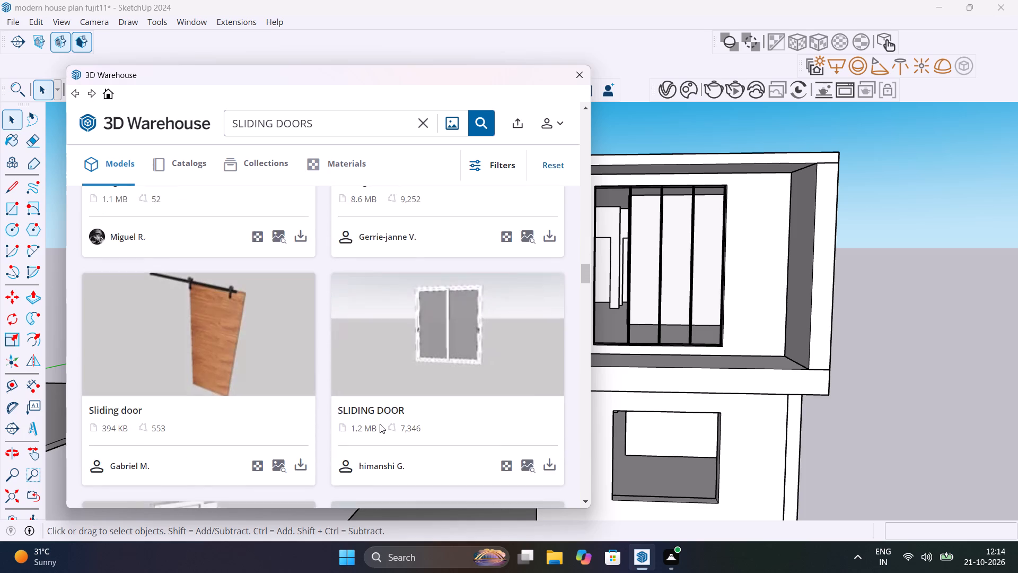
scroll(380, 424, "down", 13)
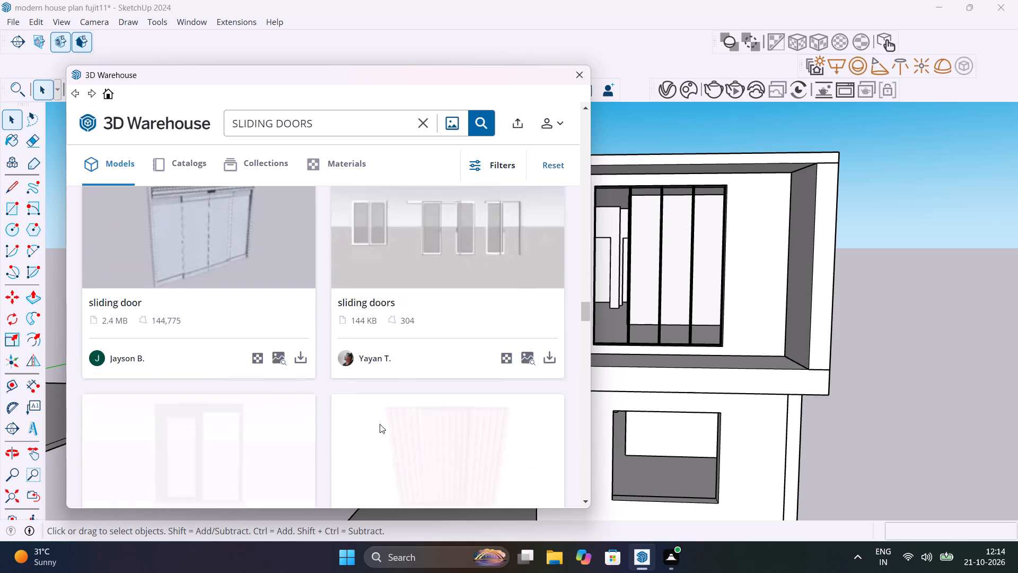
scroll(380, 424, "down", 7)
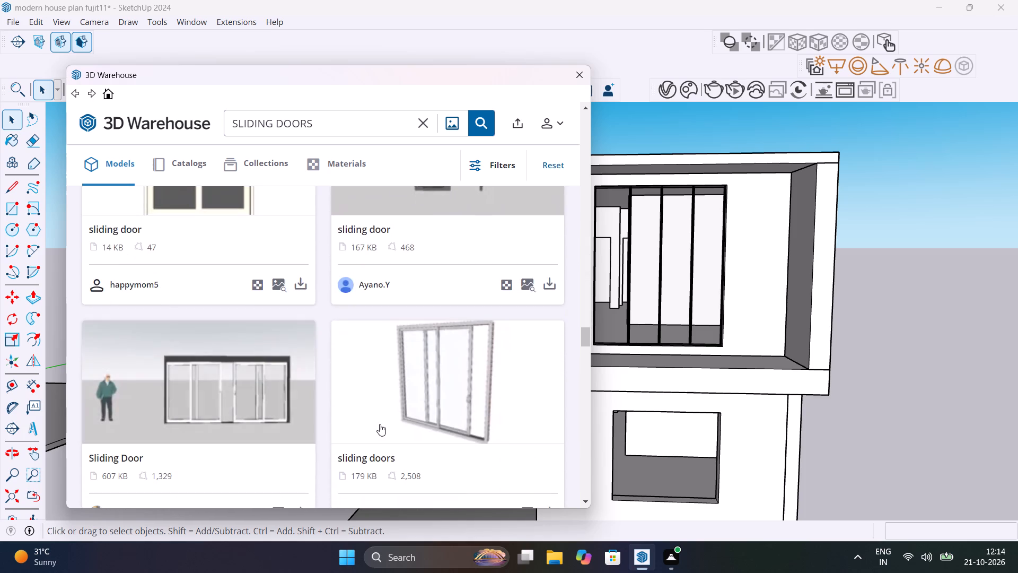
scroll(380, 424, "down", 8)
scroll(380, 424, "up", 2)
scroll(380, 424, "down", 15)
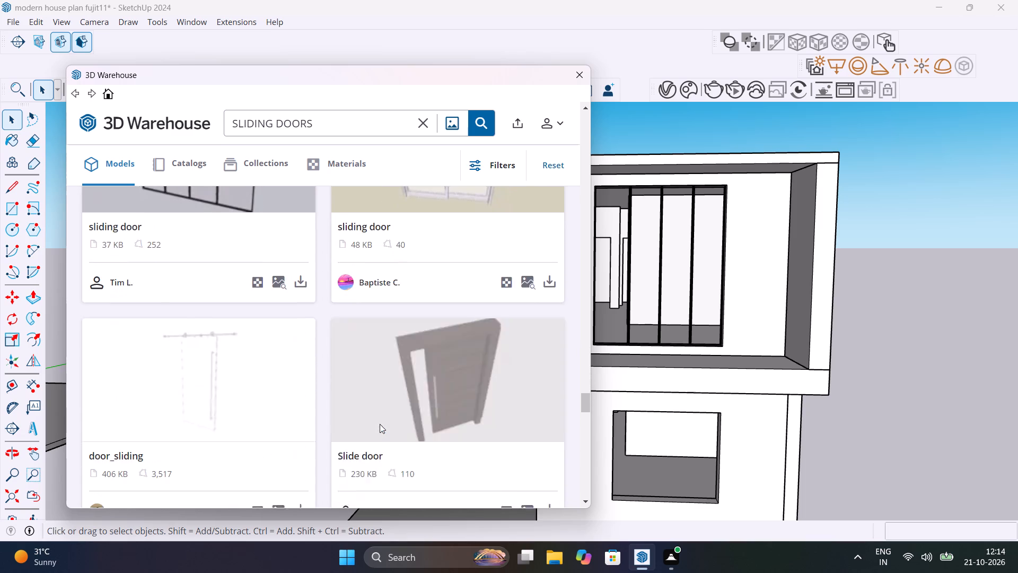
scroll(380, 424, "down", 3)
scroll(381, 424, "up", 6)
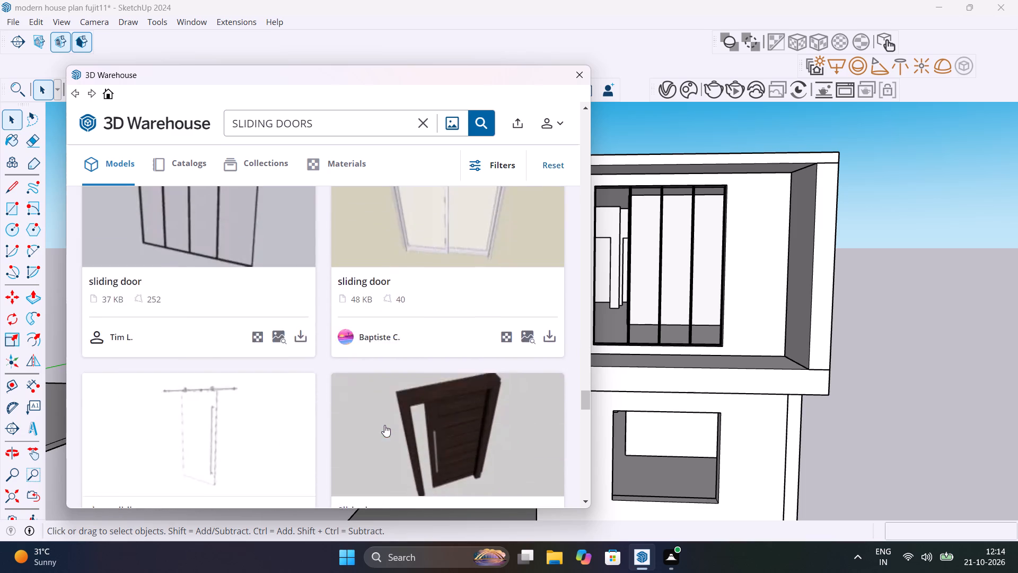
scroll(384, 425, "up", 20)
scroll(384, 425, "up", 9)
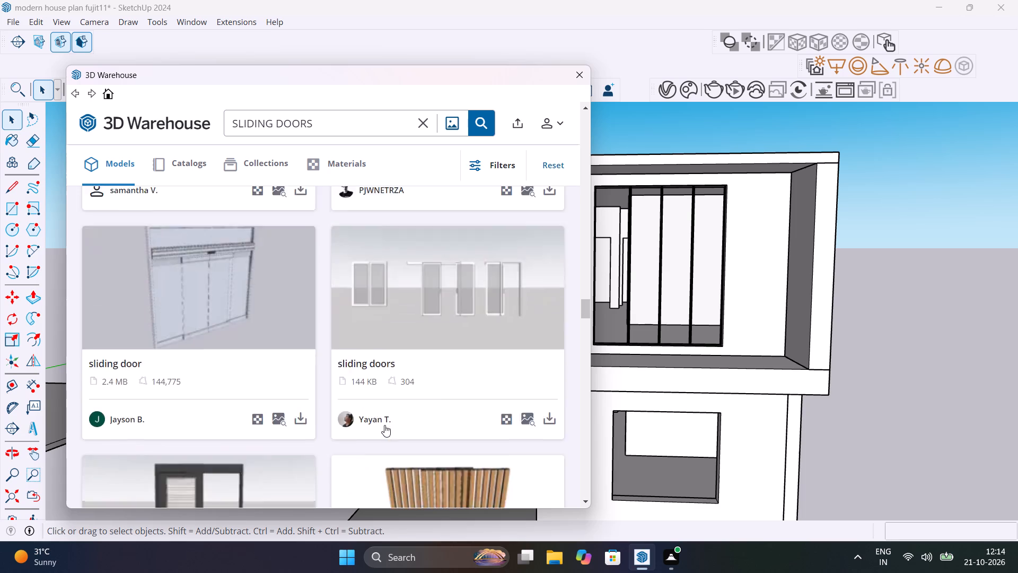
scroll(384, 425, "up", 20)
scroll(384, 425, "up", 3)
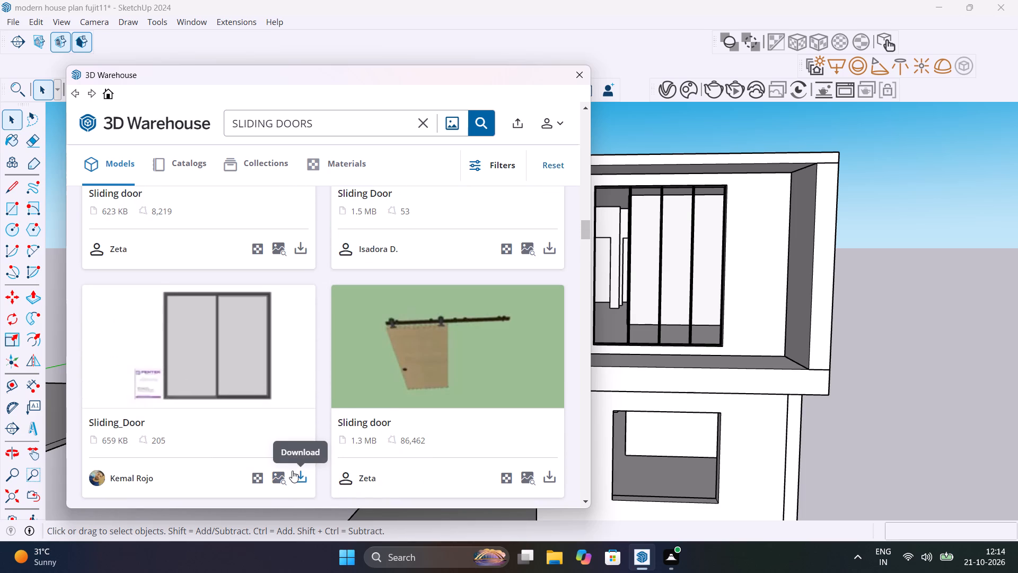
scroll(292, 471, "down", 4)
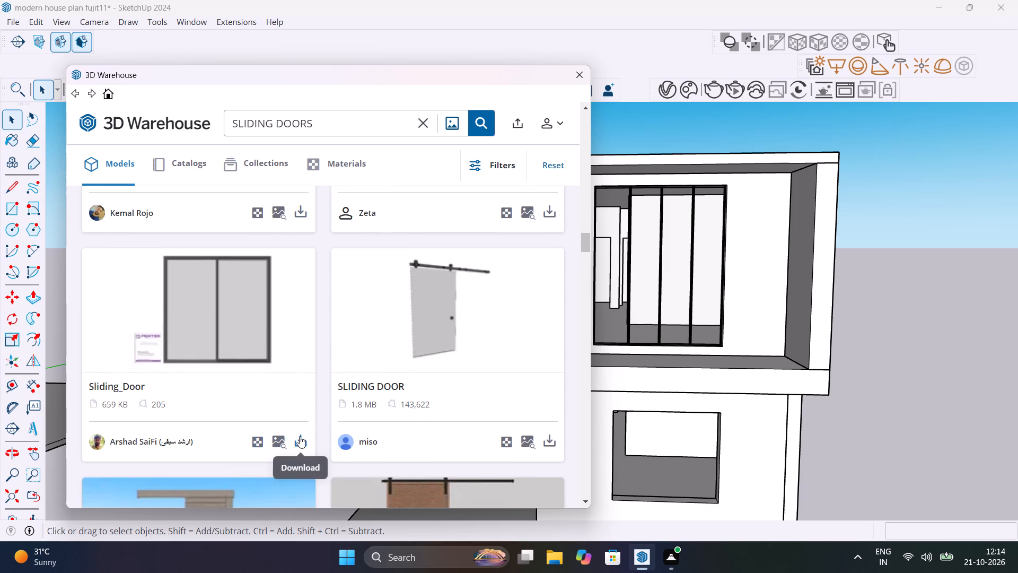
Download the dark-framed two-panel Sliding_Door (659 KB) into the model and place it beside the house near the red axis.
left_click(300, 436)
left_click(290, 300)
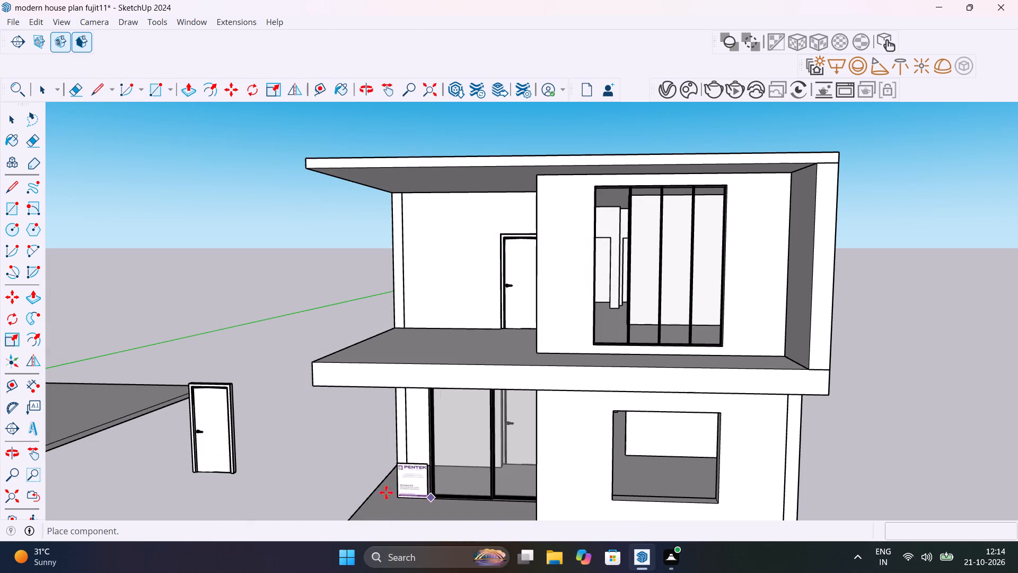
scroll(374, 491, "down", 13)
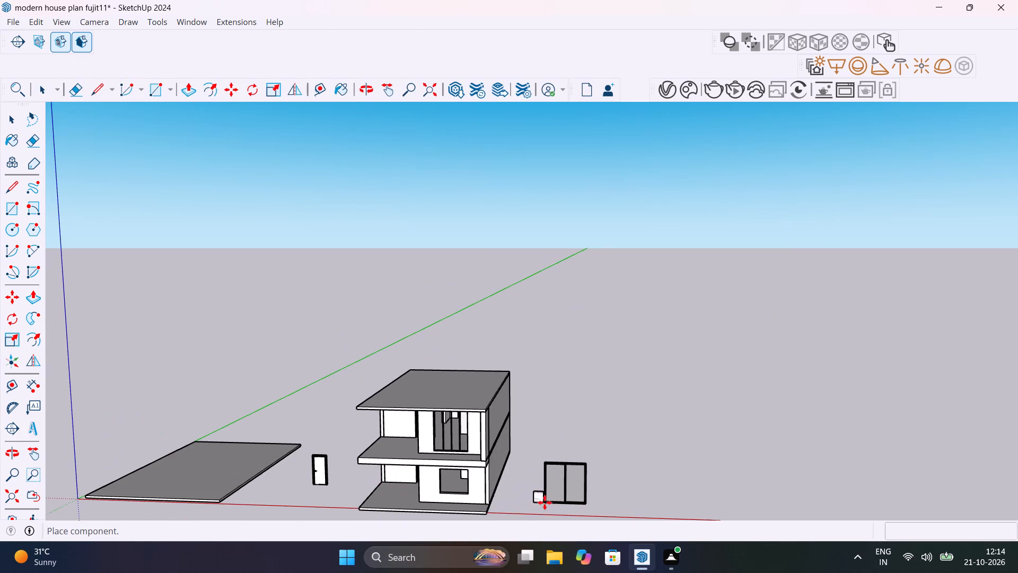
left_click(545, 502)
Explode the newly placed two-panel sliding door component into its separate parts.
scroll(567, 491, "up", 9)
right_click(567, 491)
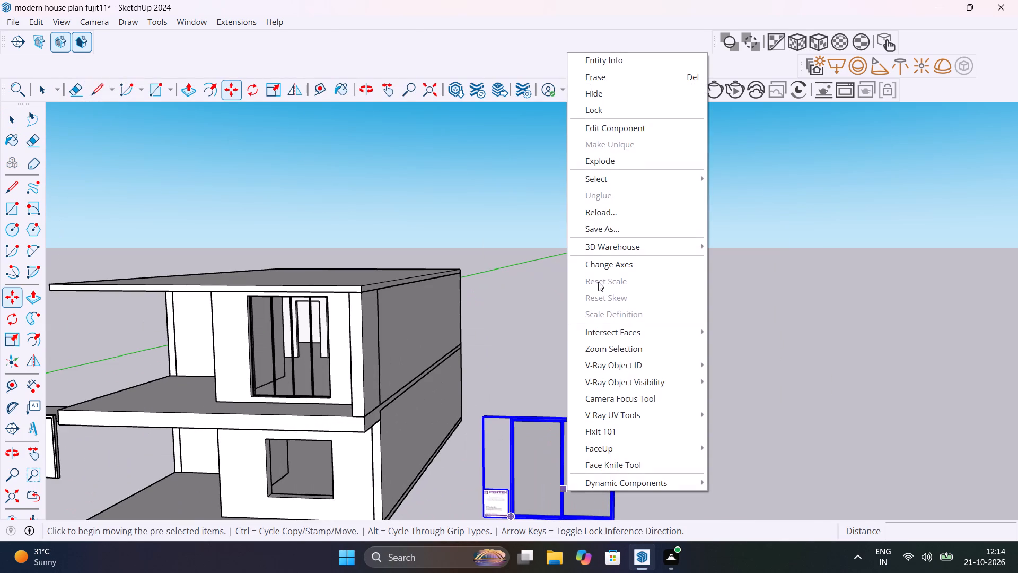
left_click(637, 158)
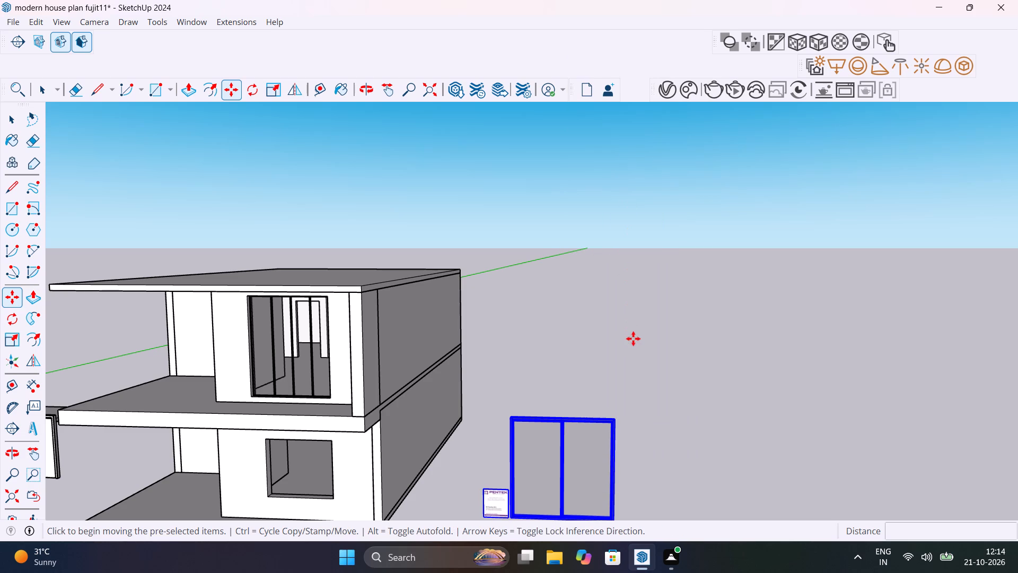
Move the exploded sliding door and its label plate about 6' 5" farther away from the house.
left_click(633, 338)
left_click(705, 294)
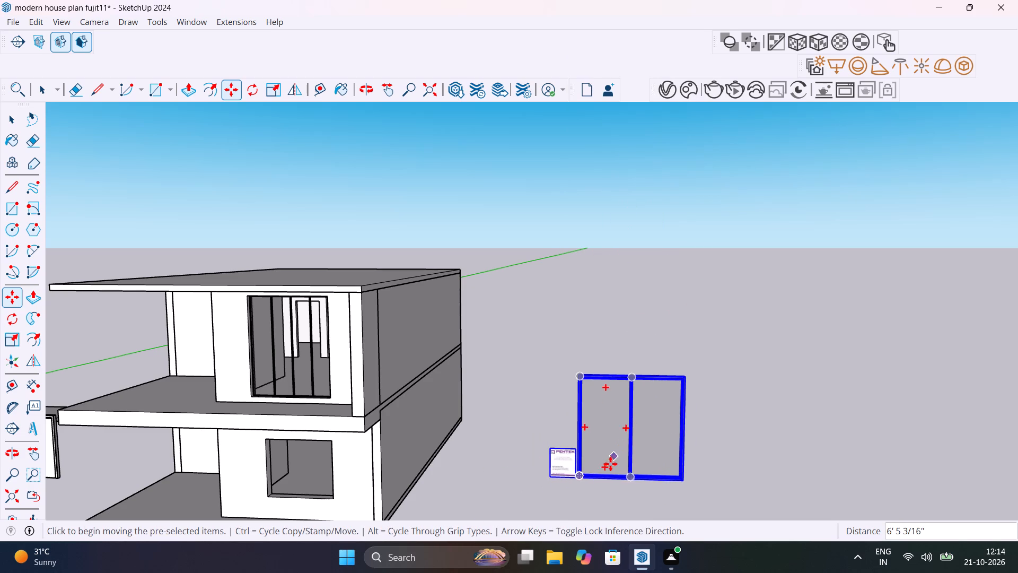
Delete the PENTEK label plate standing beside the exploded sliding door.
key("Escape")
scroll(578, 476, "up", 9)
key("space")
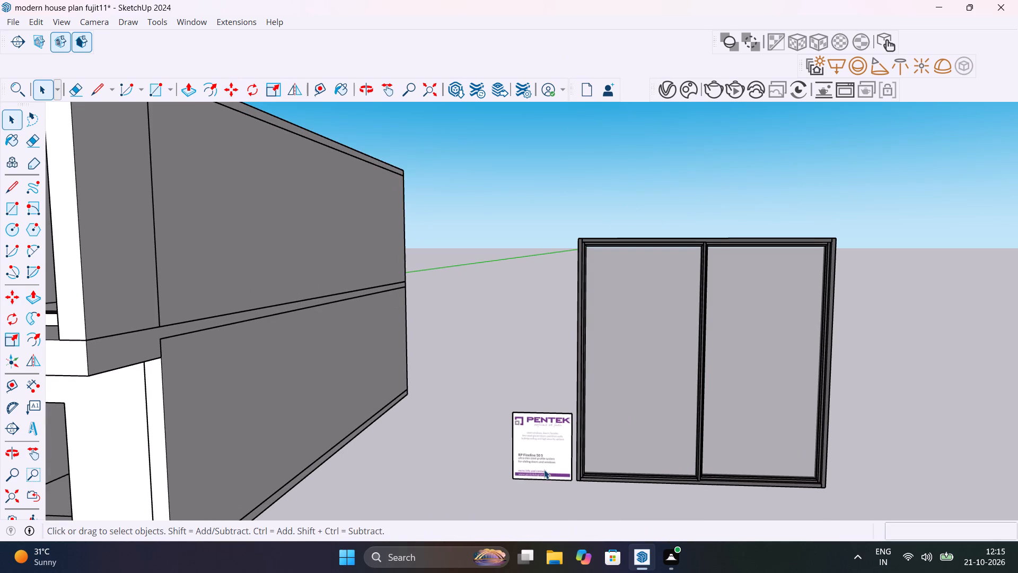
left_click(544, 468)
key("Delete")
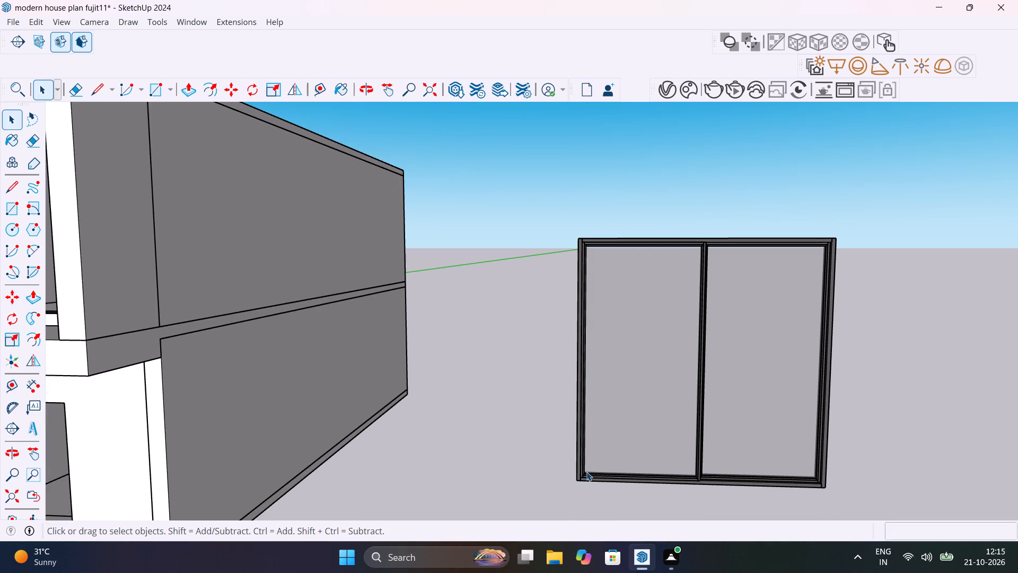
Combine the two sliding panels and the outer frame of the dark sliding door into one group.
left_click(587, 470)
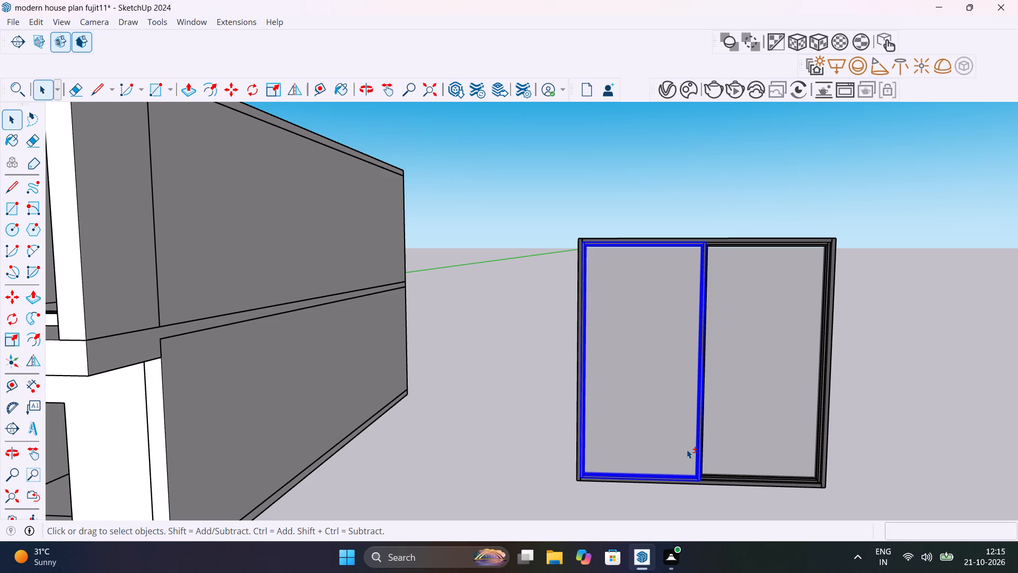
left_click(760, 442, "shift")
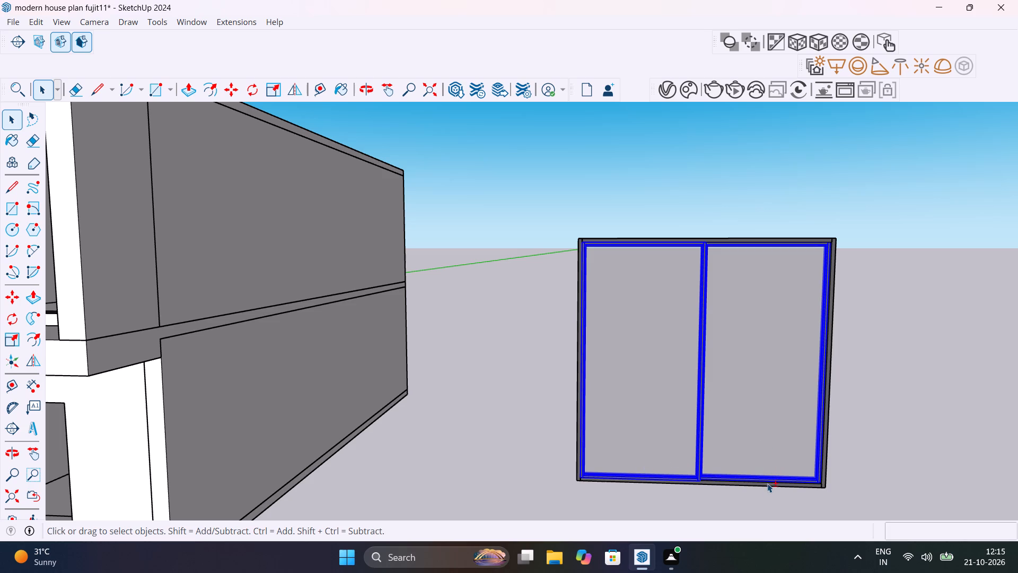
left_click(767, 485, "shift")
left_click(857, 457)
key("space")
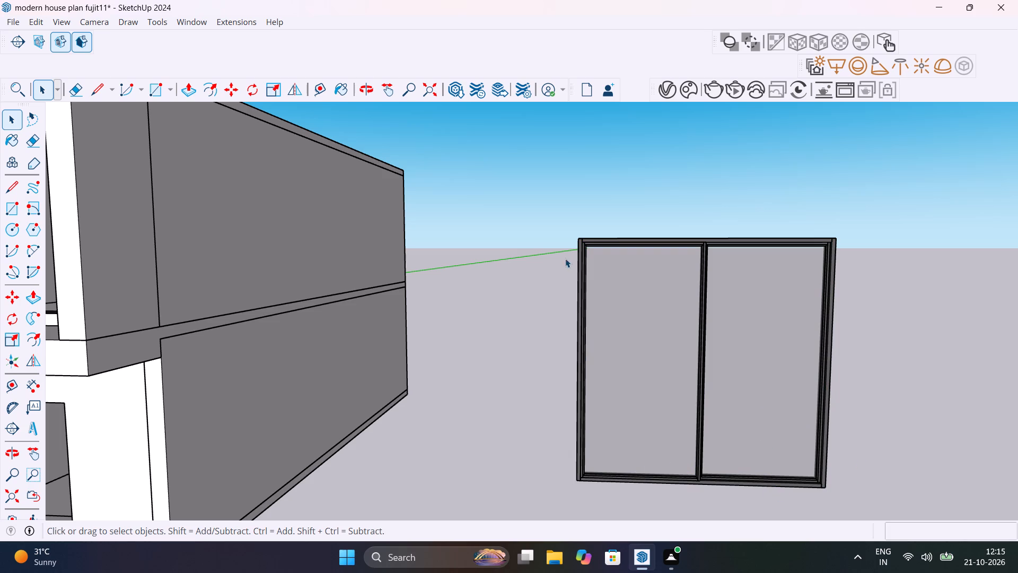
left_click_drag(529, 155, 935, 506)
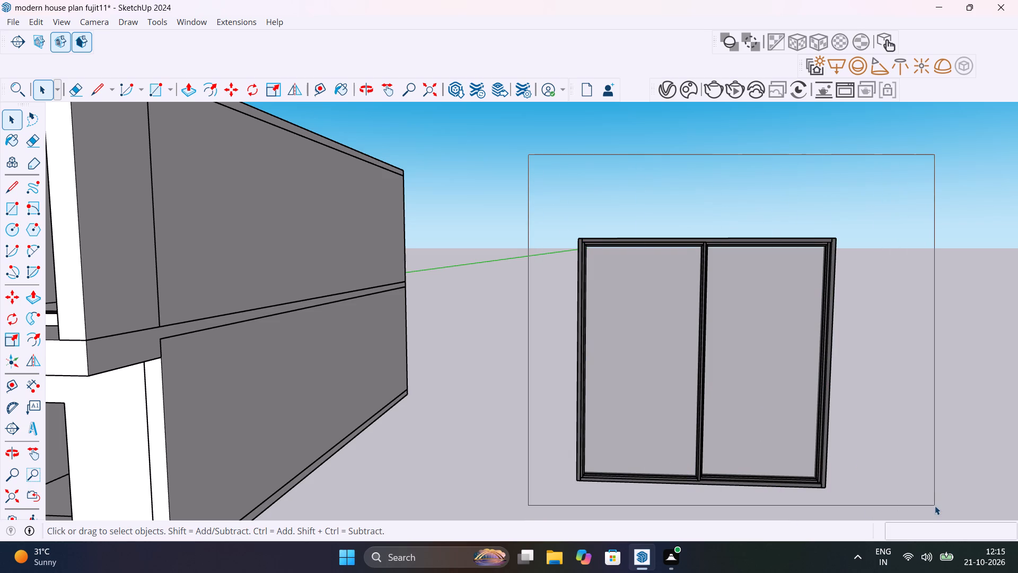
left_click_drag(935, 506, 935, 506)
right_click(858, 475)
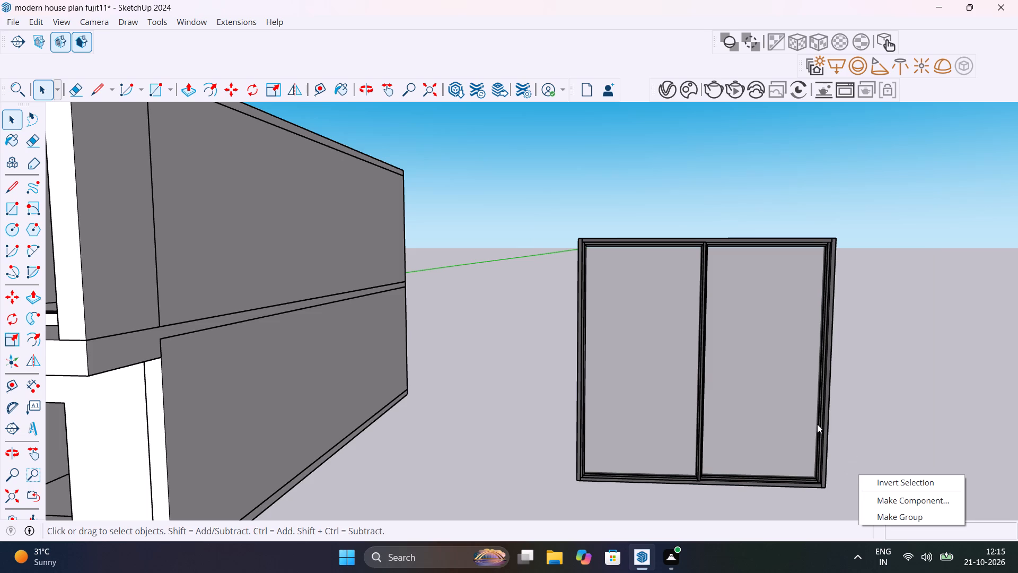
triple_click(827, 422)
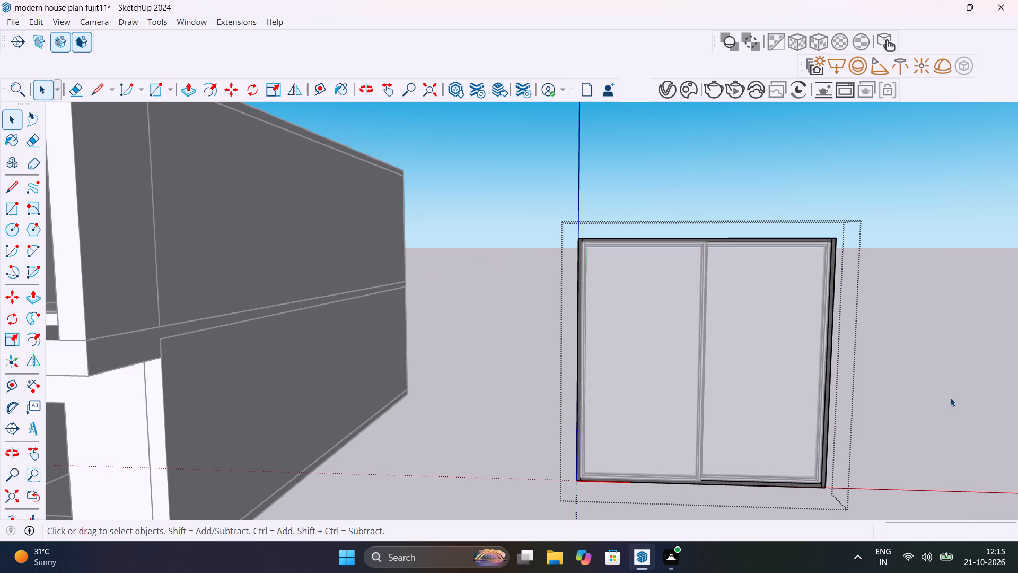
left_click(950, 397)
left_click_drag(938, 512, 537, 280)
right_click(595, 282)
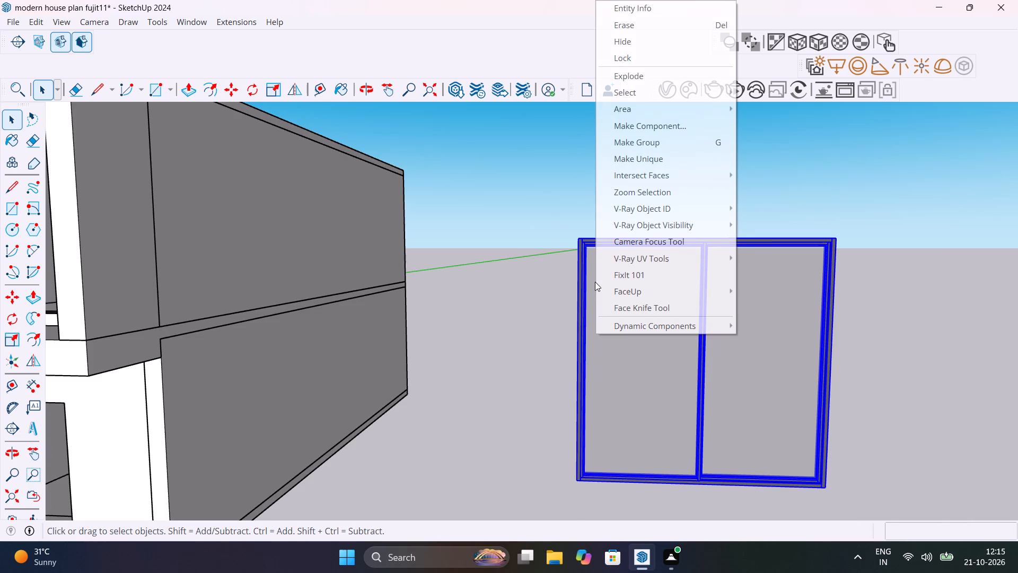
left_click(641, 144)
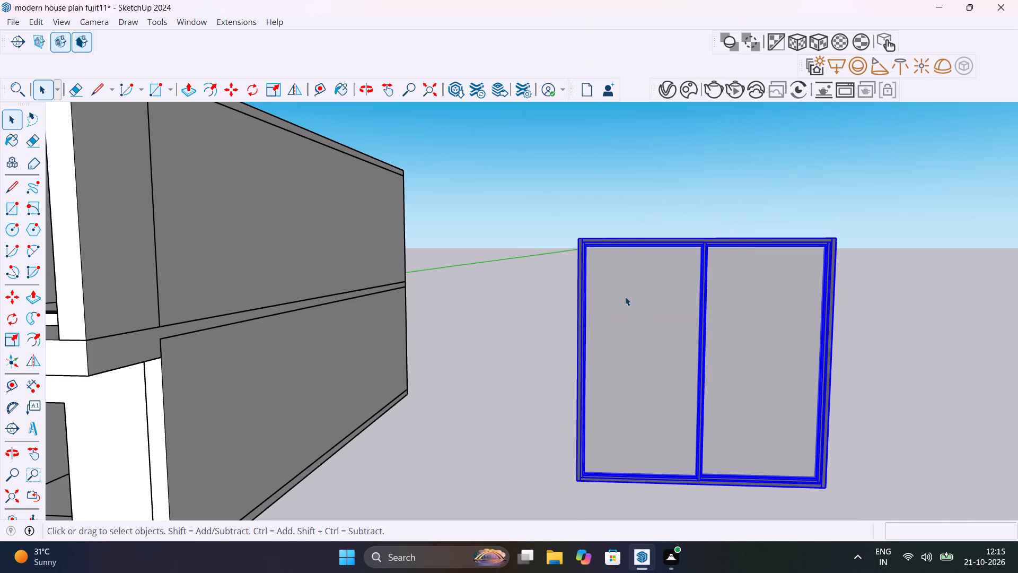
left_click(939, 320)
Scale the grouped sliding door down uniformly from one of its upper corners.
scroll(605, 471, "down", 12)
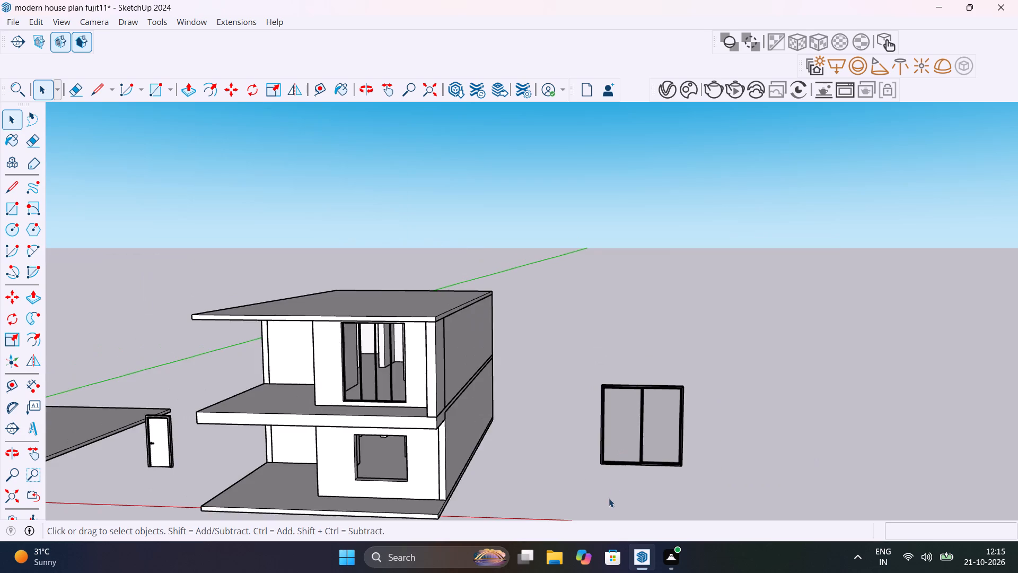
middle_click_drag(610, 495, 767, 473)
scroll(728, 443, "up", 9)
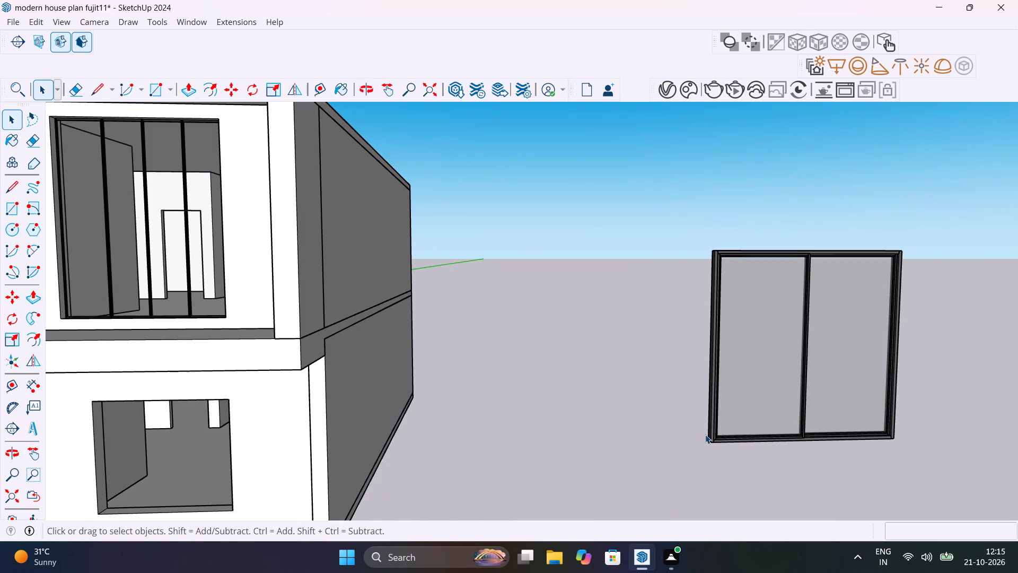
left_click(715, 430)
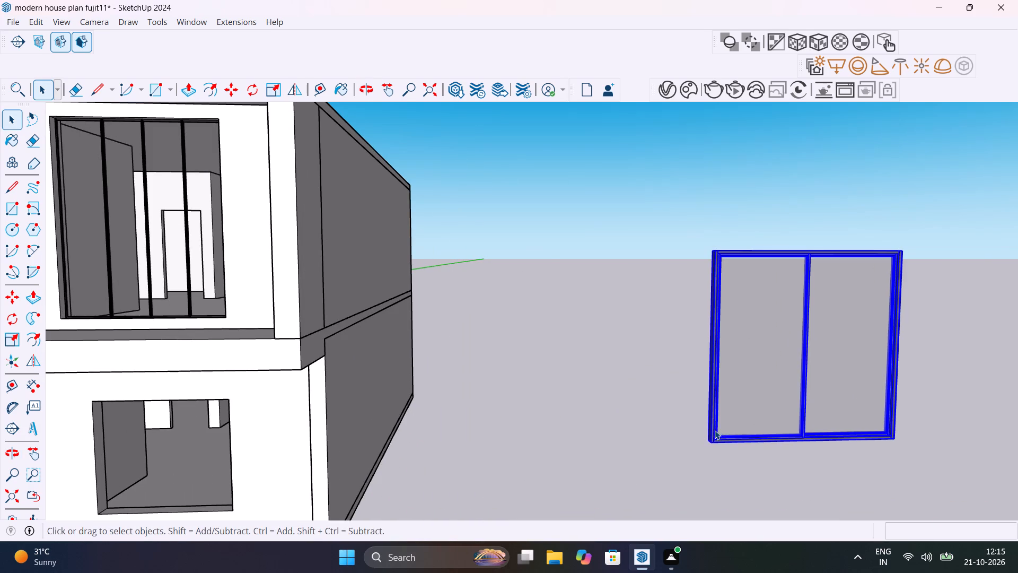
key("s")
middle_click_drag(849, 263, 848, 270)
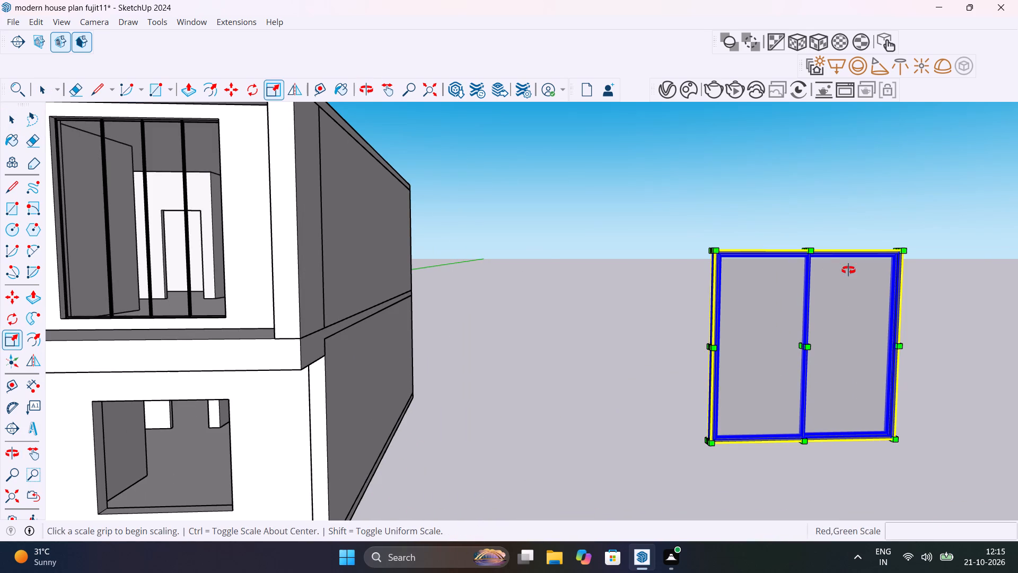
middle_click_drag(848, 270, 791, 428)
scroll(685, 360, "up", 10)
scroll(800, 310, "down", 4)
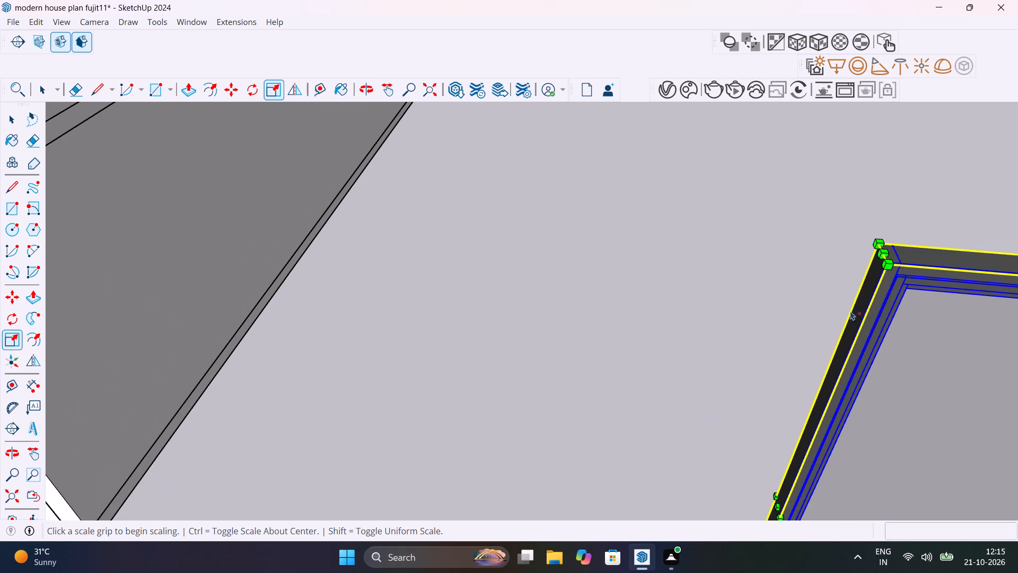
left_click(875, 240)
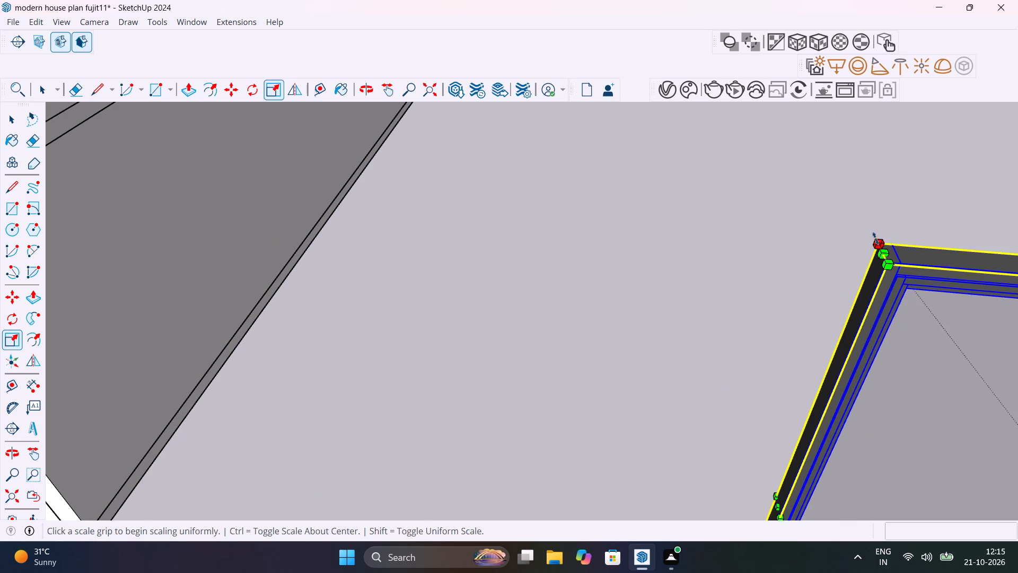
scroll(1017, 380, "down", 7)
middle_click_drag(1005, 375, 736, 202, "shift")
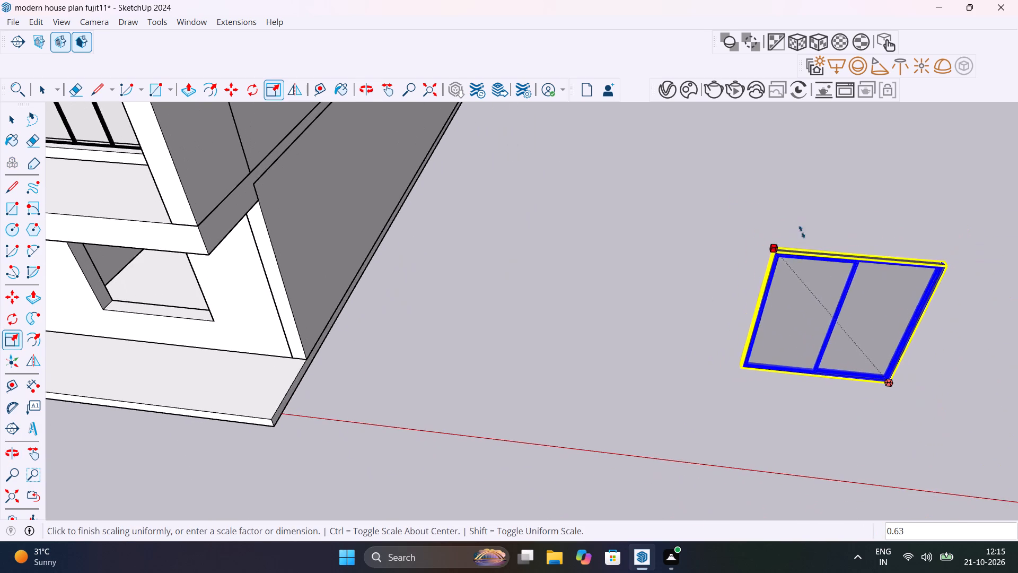
left_click(832, 265)
key("space")
Move the scaled sliding door by its lower corner about 27' 10" toward the ground-floor front window opening.
scroll(784, 390, "up", 9)
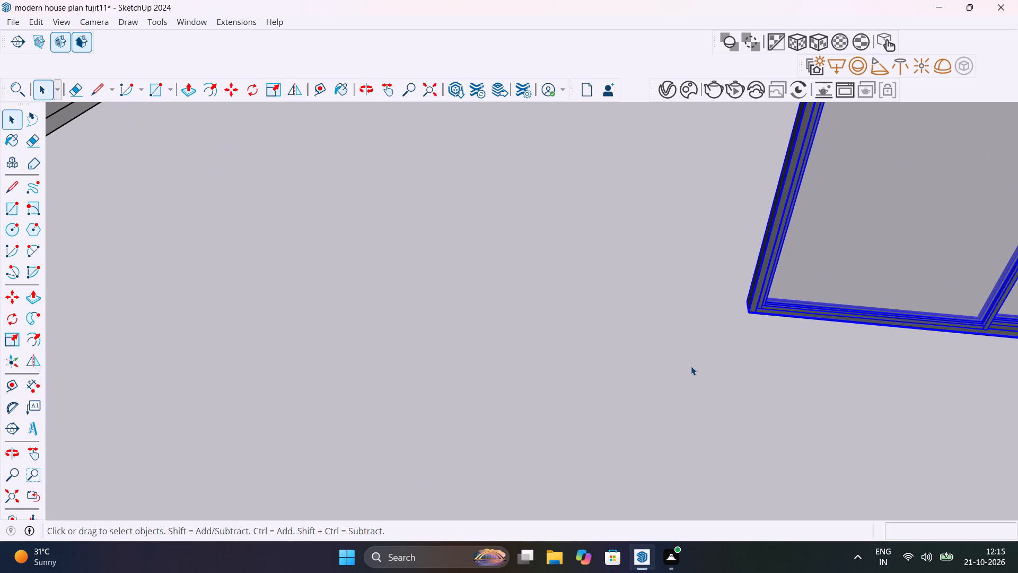
key("m")
left_click(747, 312)
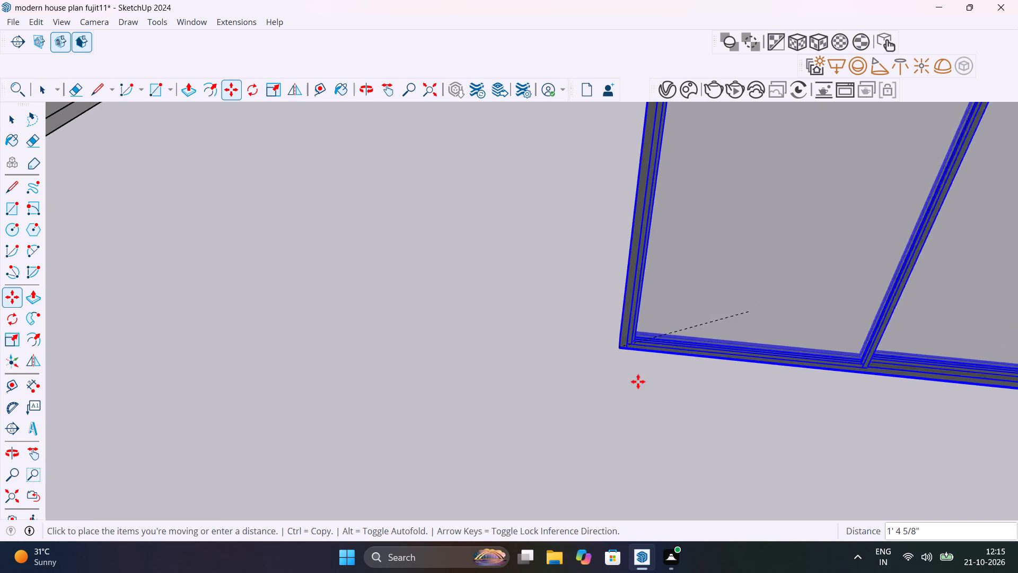
scroll(650, 394, "down", 20)
middle_click_drag(164, 342, 181, 346, "shift")
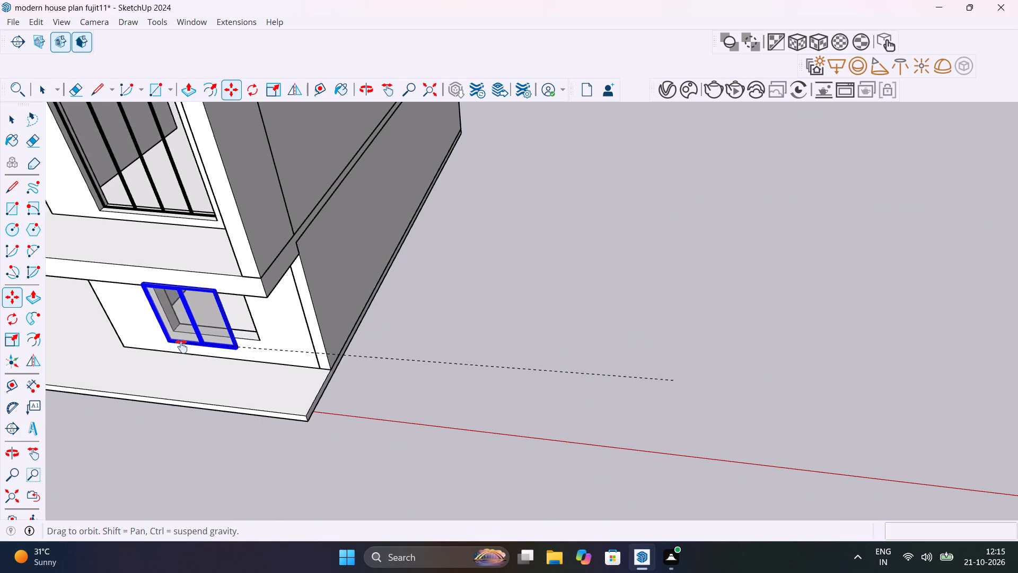
middle_click_drag(181, 346, 410, 254, "shift")
scroll(345, 394, "up", 9)
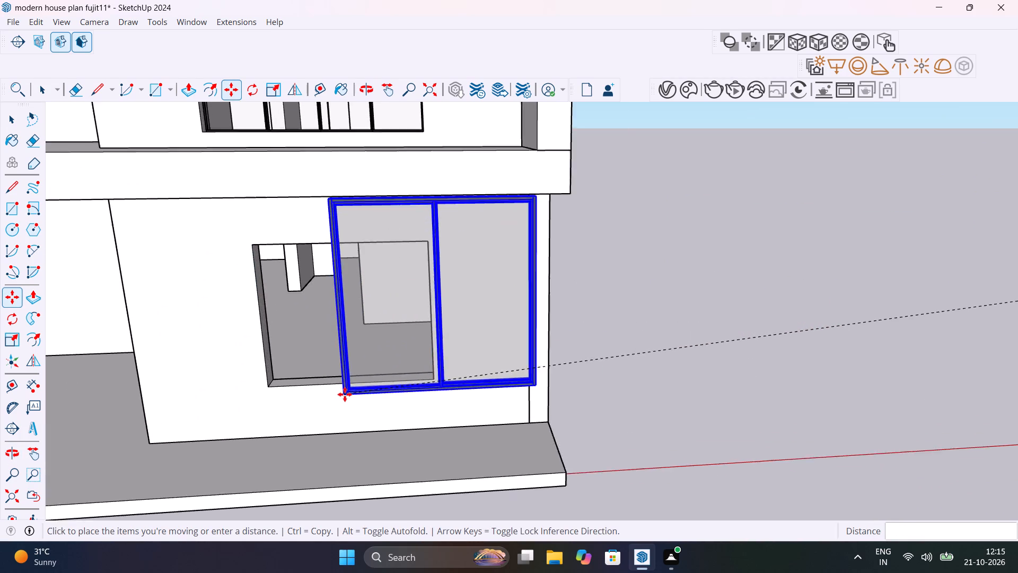
scroll(345, 394, "up", 2)
middle_click_drag(342, 392, 266, 427)
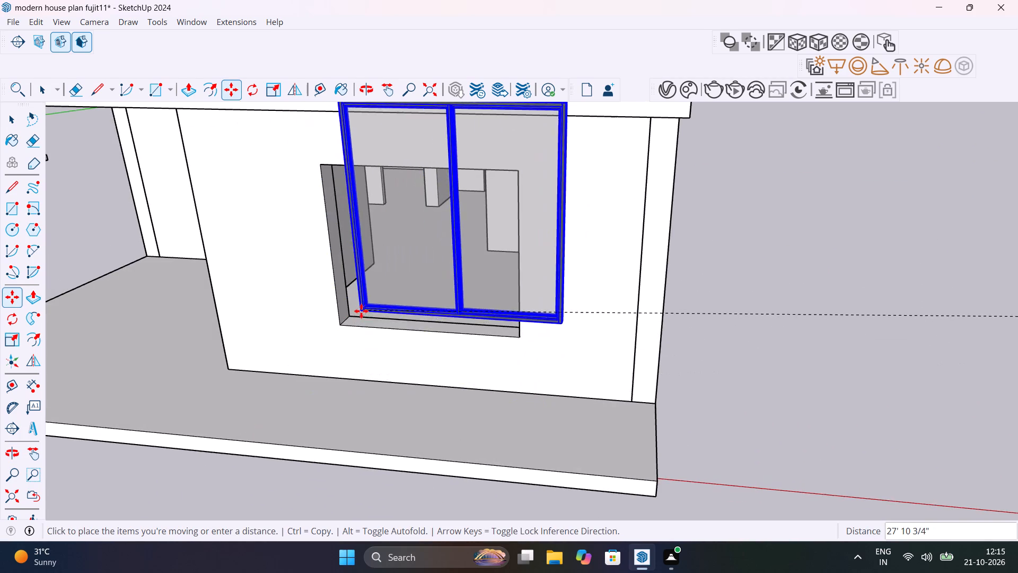
scroll(361, 311, "up", 8)
scroll(362, 327, "up", 20)
scroll(362, 327, "up", 1)
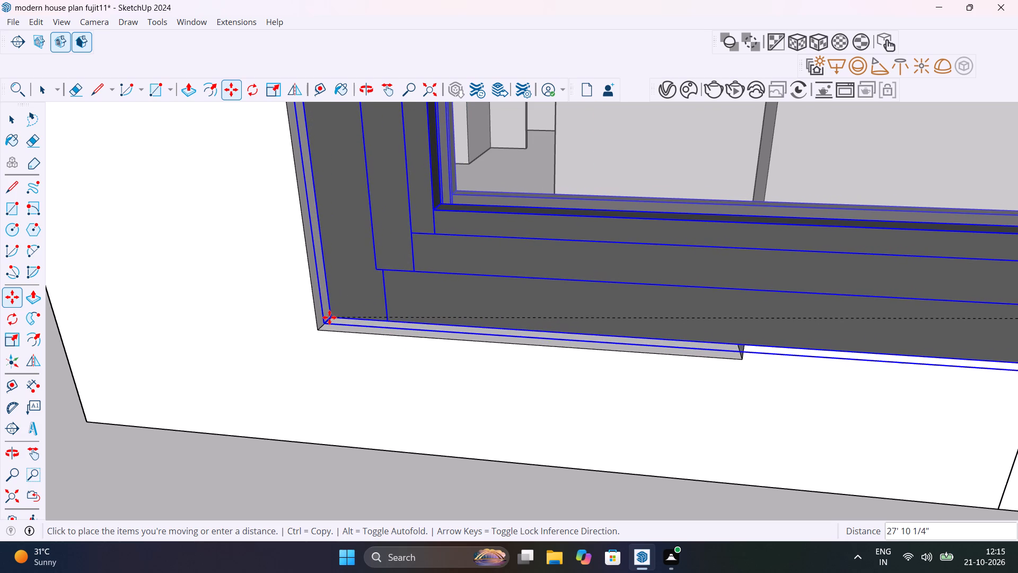
scroll(329, 317, "up", 5)
scroll(329, 317, "down", 6)
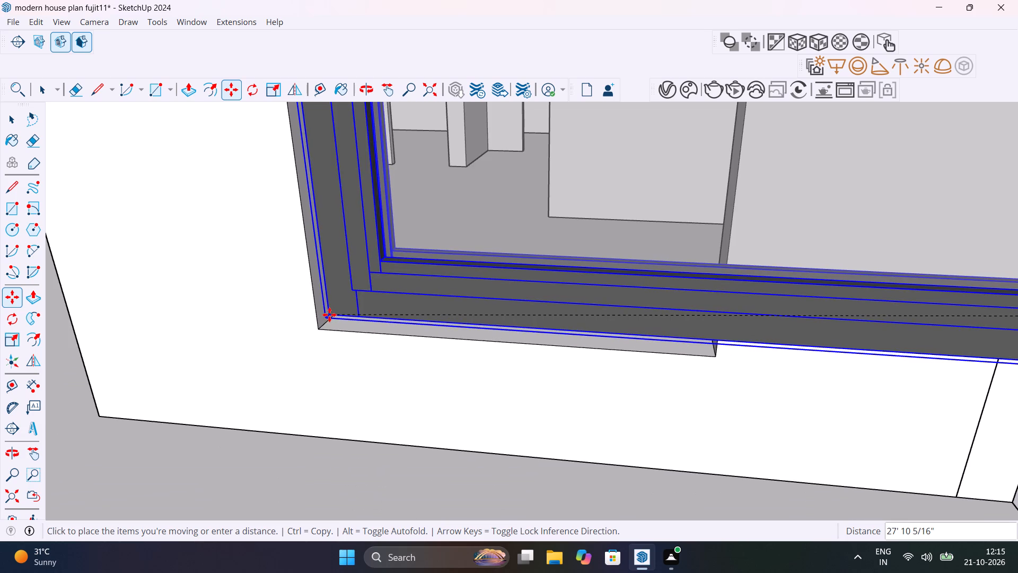
left_click(334, 318)
scroll(360, 346, "down", 19)
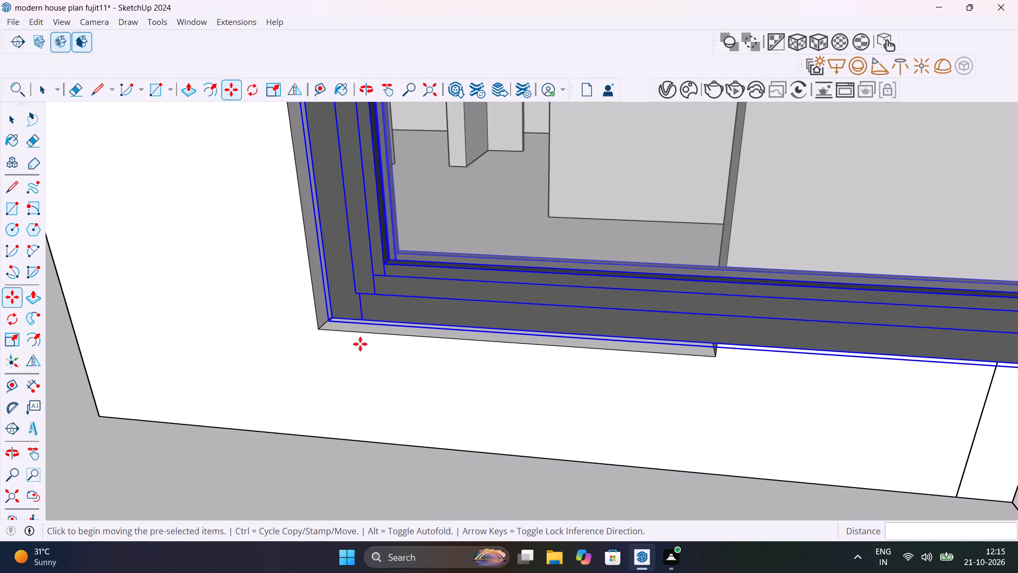
scroll(360, 344, "down", 20)
scroll(414, 377, "down", 8)
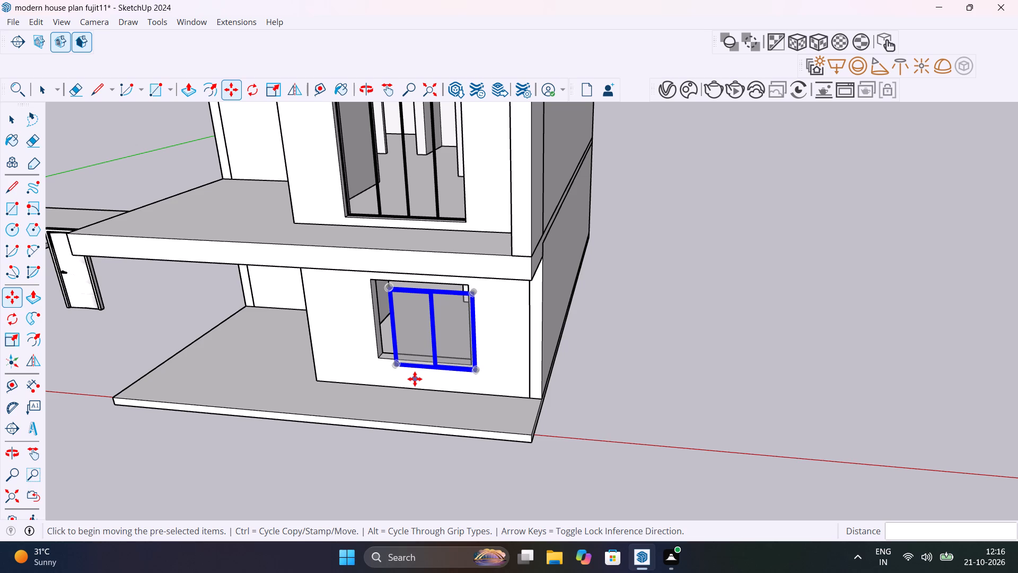
Move the sliding door by its lower outer corner into the ground-floor opening, at the inner lower corner of the recess.
scroll(415, 353, "up", 11)
middle_click_drag(401, 380, 432, 372)
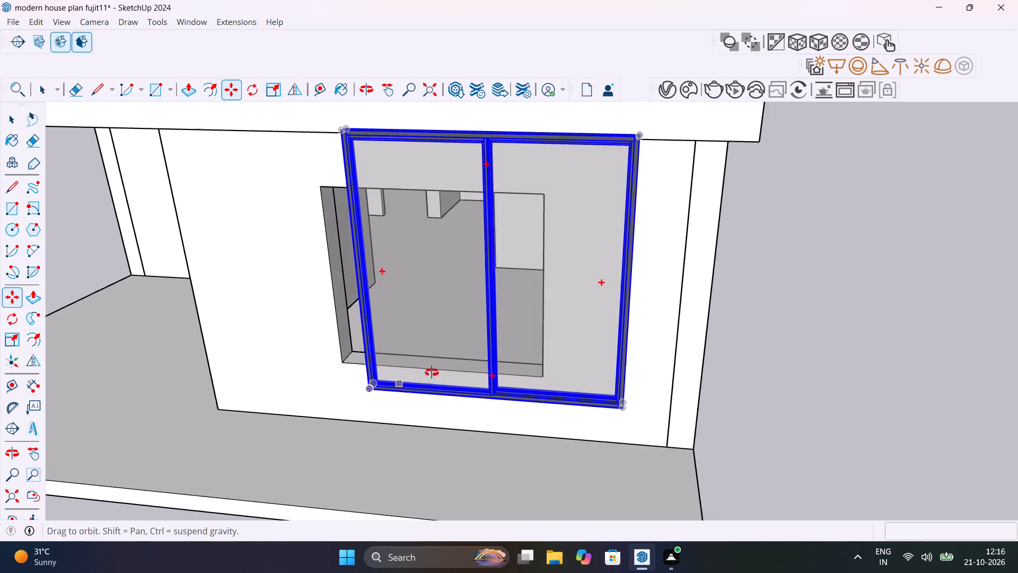
middle_click_drag(432, 372, 545, 365)
key("space")
scroll(382, 430, "up", 7)
scroll(402, 426, "down", 6)
scroll(424, 423, "up", 4)
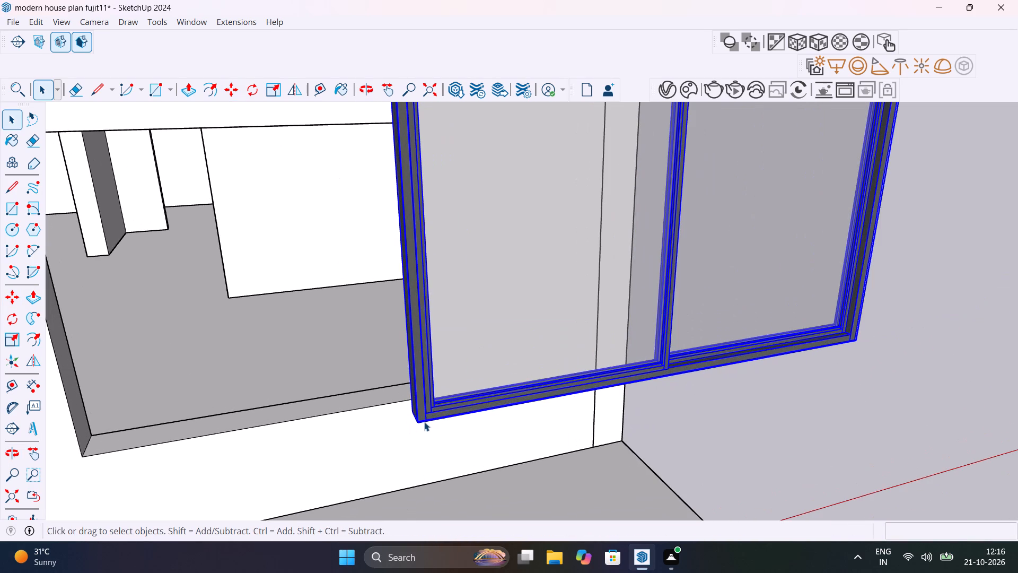
left_click(424, 422)
key("m")
left_click(417, 424)
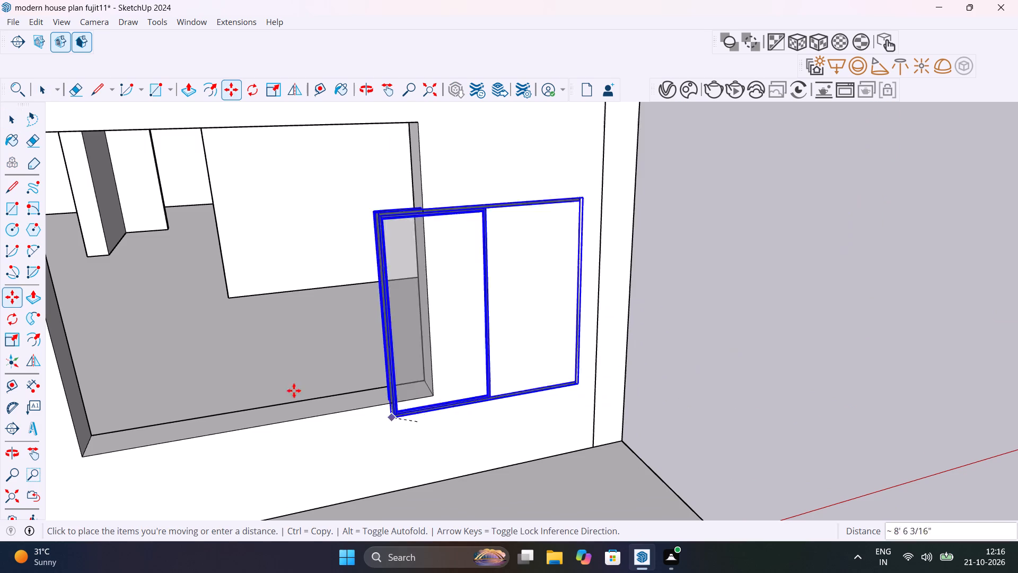
scroll(89, 441, "up", 6)
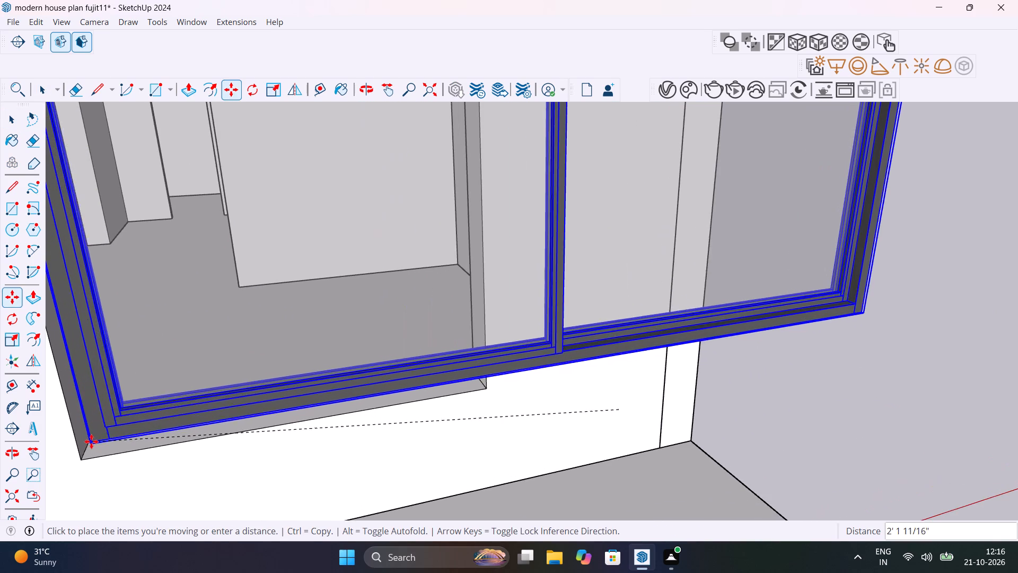
middle_click_drag(91, 440, 364, 261, "shift")
scroll(172, 401, "up", 2)
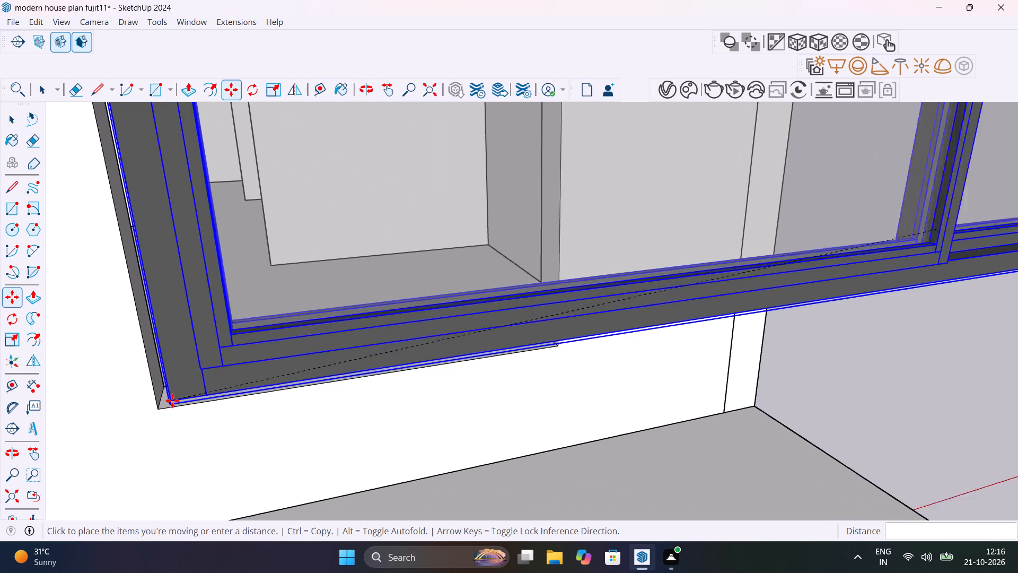
scroll(172, 401, "up", 9)
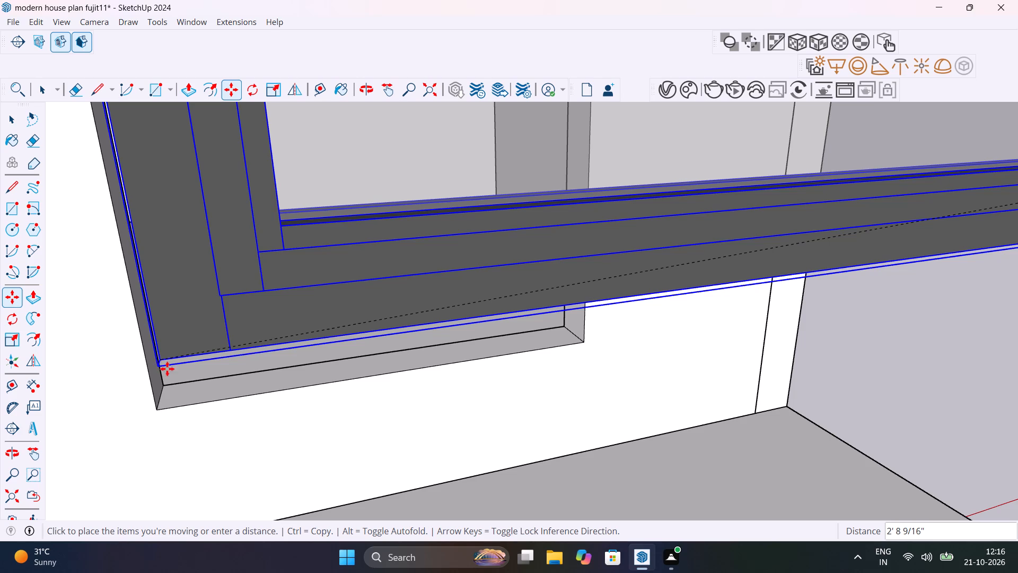
scroll(164, 393, "up", 2)
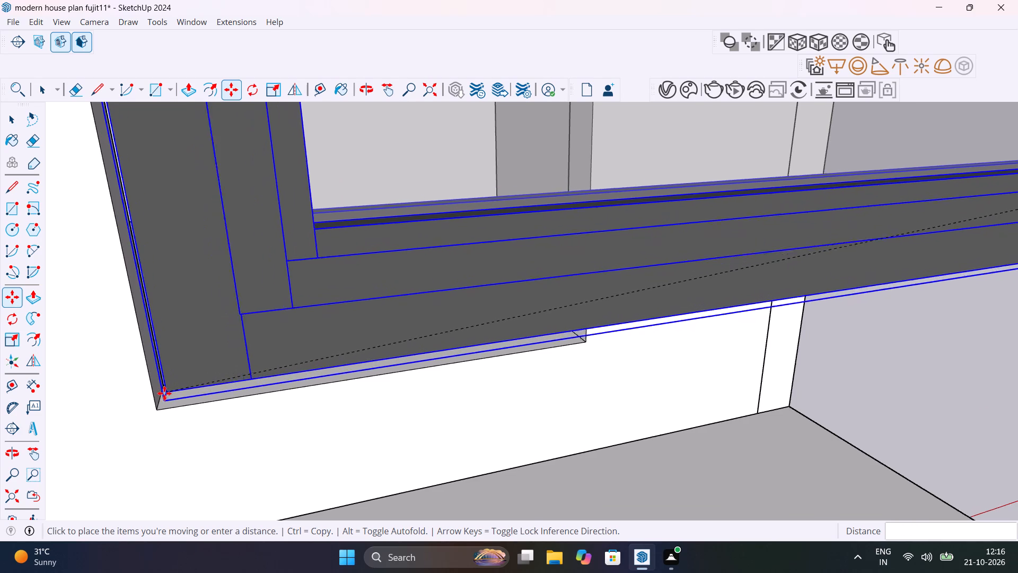
scroll(164, 393, "up", 14)
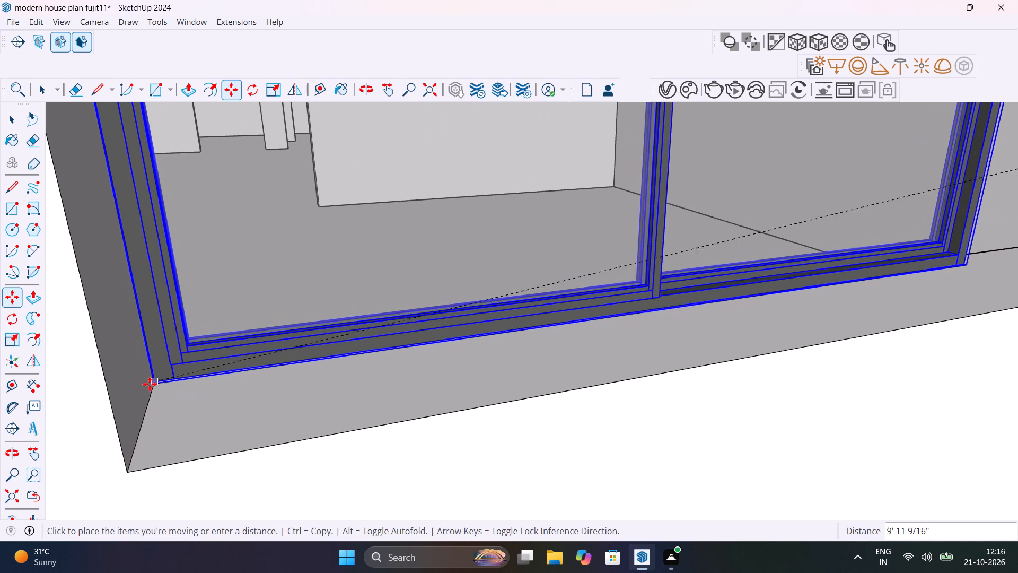
left_click(150, 410)
scroll(201, 439, "down", 4)
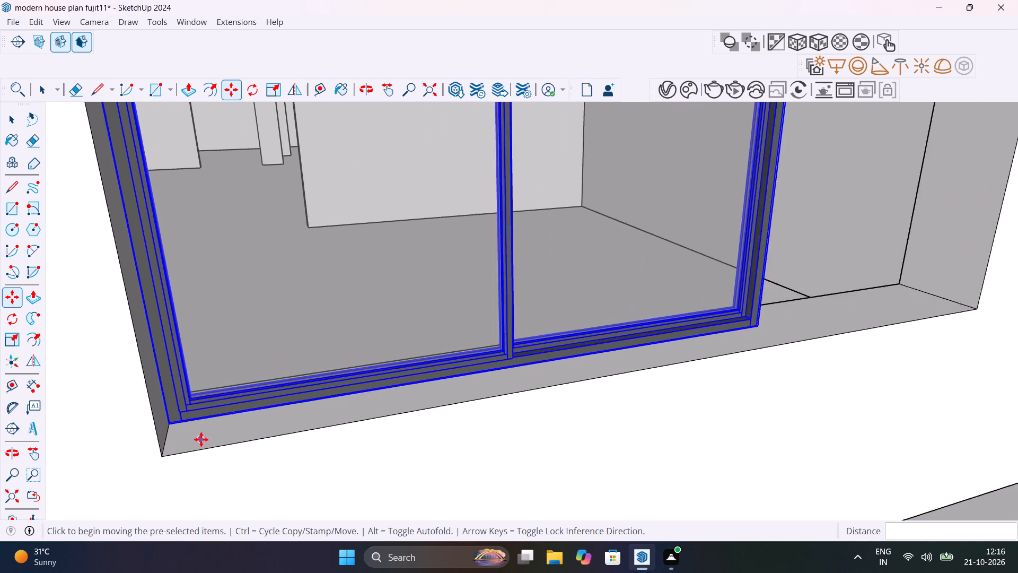
Scale the sliding door along its width by about 1.48 to the far side of the ground-floor opening.
scroll(201, 439, "down", 18)
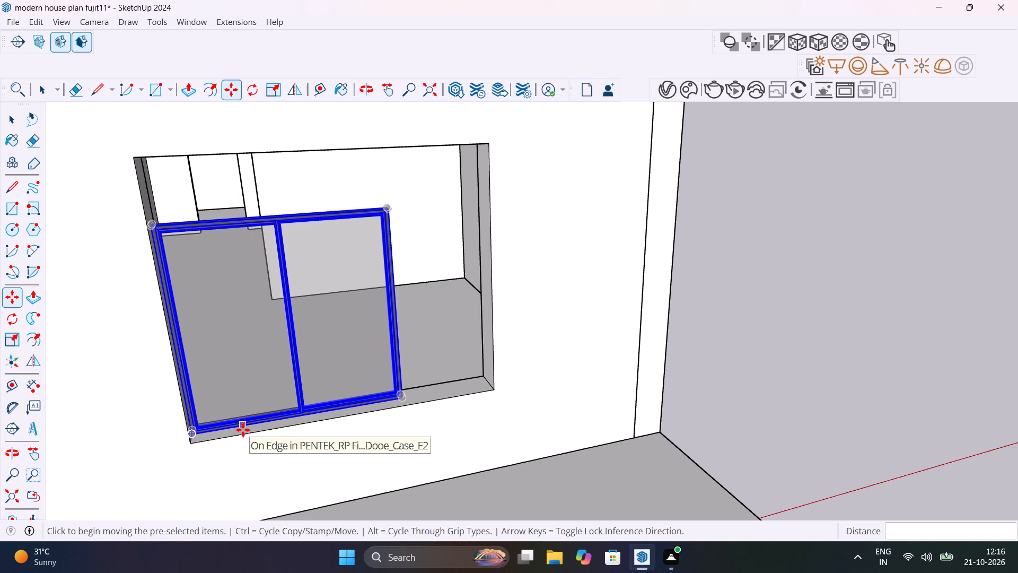
scroll(344, 327, "up", 6)
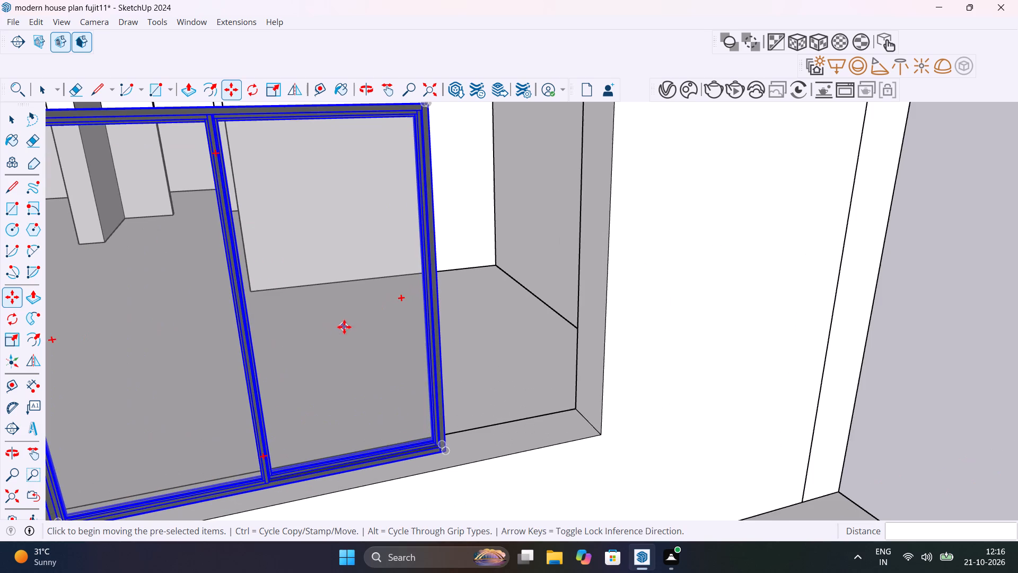
middle_click_drag(388, 361, 387, 463, "shift")
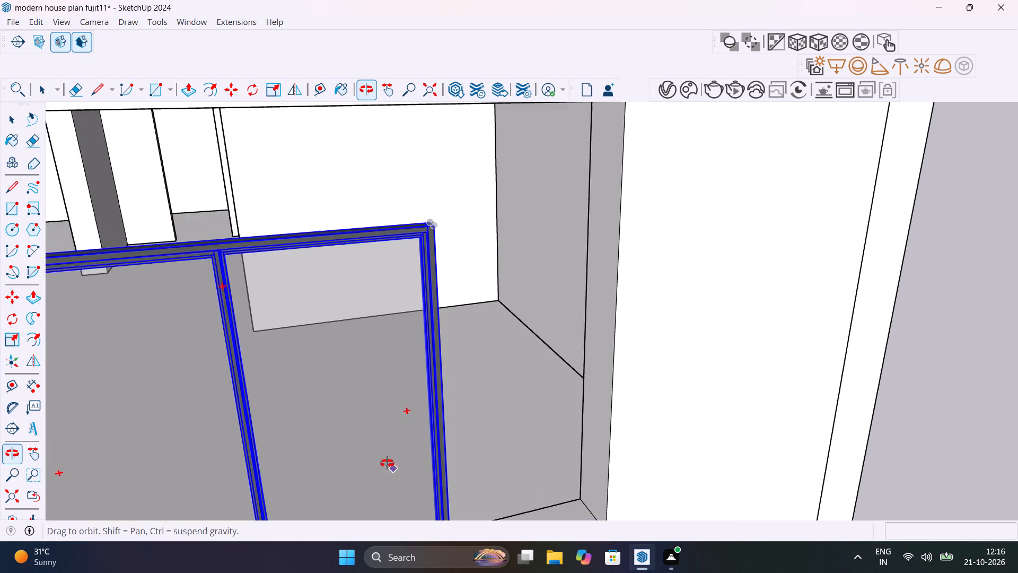
middle_click_drag(387, 463, 347, 421, "shift")
scroll(352, 418, "down", 6)
key("s")
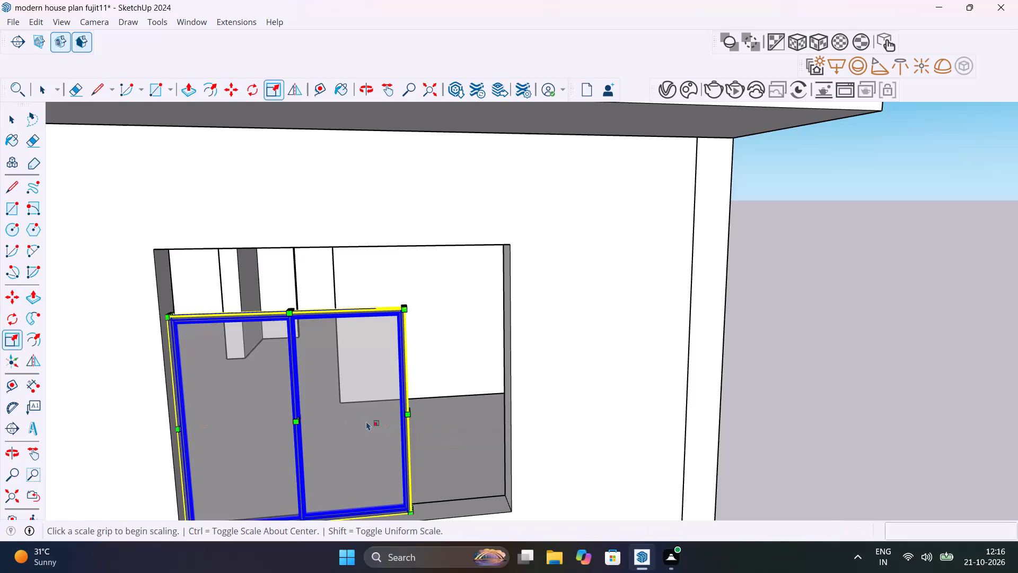
scroll(408, 426, "up", 6)
middle_click_drag(341, 441, 225, 459)
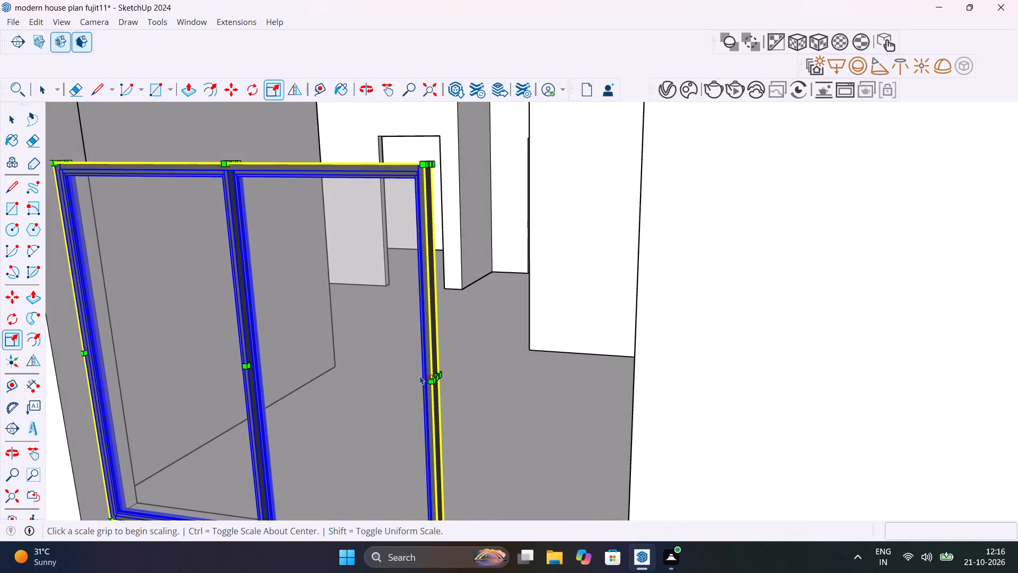
scroll(438, 377, "up", 16)
scroll(426, 388, "down", 4)
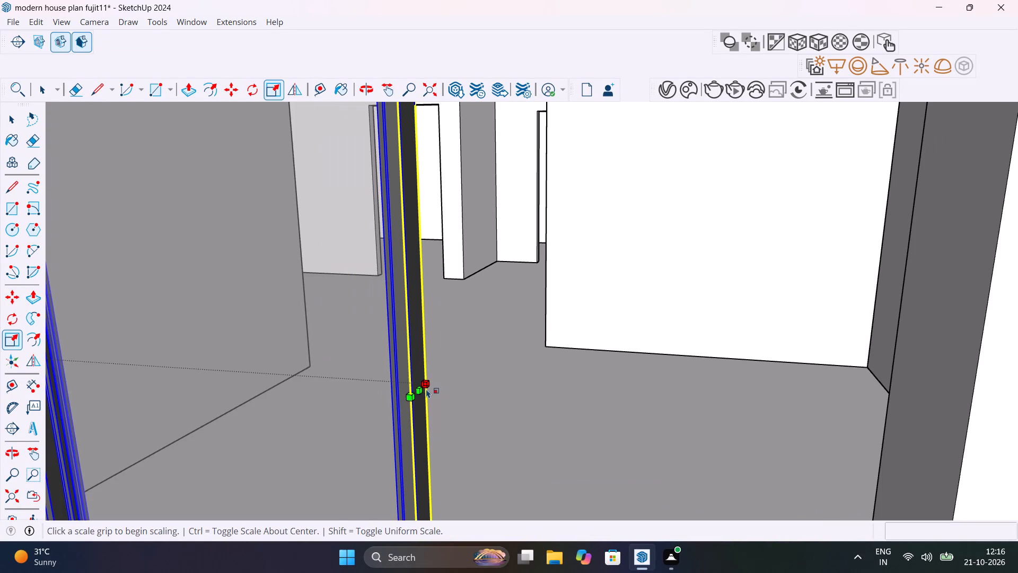
left_click(419, 390)
scroll(496, 392, "down", 9)
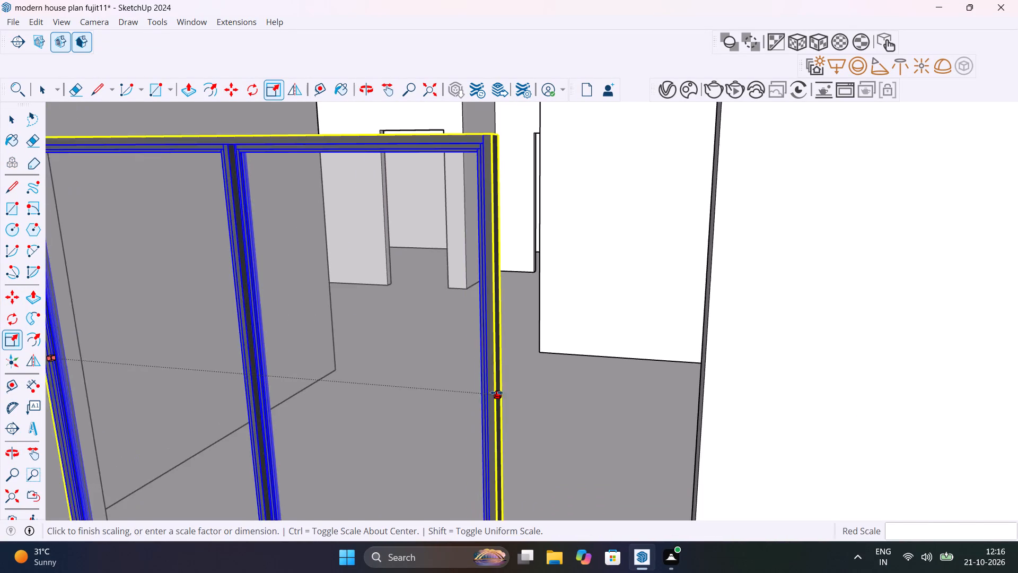
scroll(496, 393, "down", 5)
left_click(595, 401)
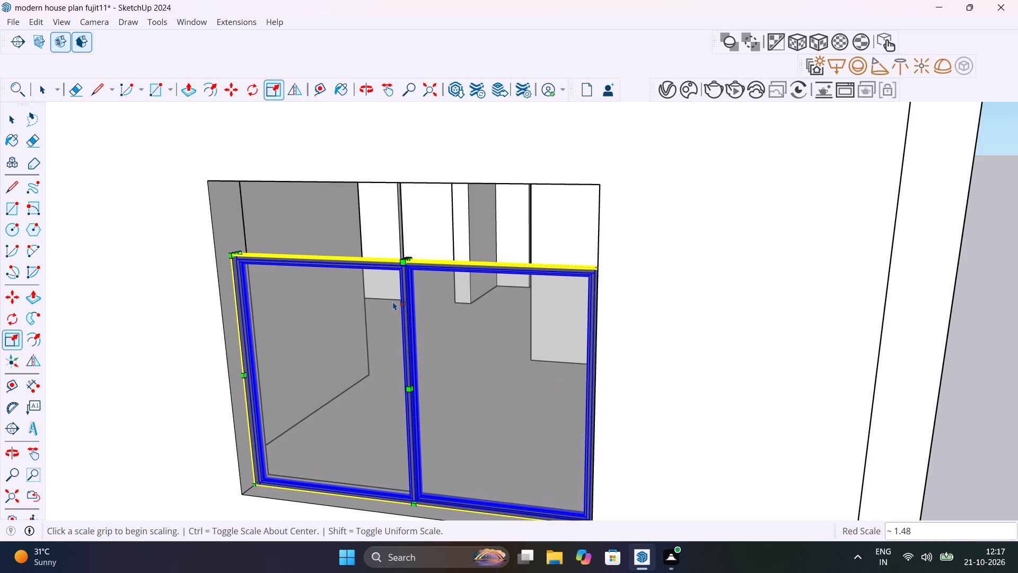
Scale the sliding door's height up to the top of the ground-floor opening, then deselect it.
middle_click_drag(393, 301, 412, 401)
scroll(420, 280, "up", 12)
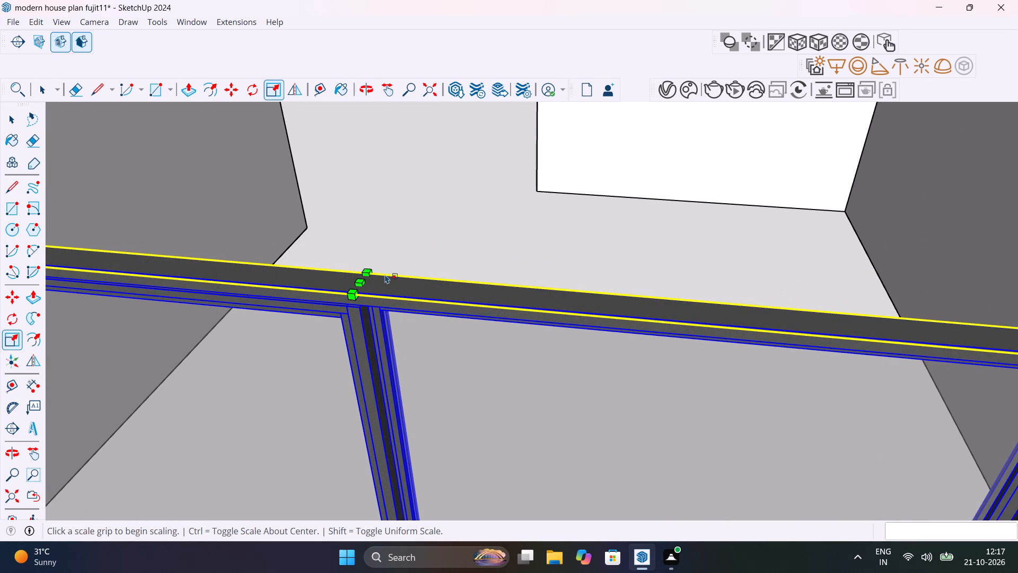
left_click(361, 282)
scroll(353, 263, "down", 13)
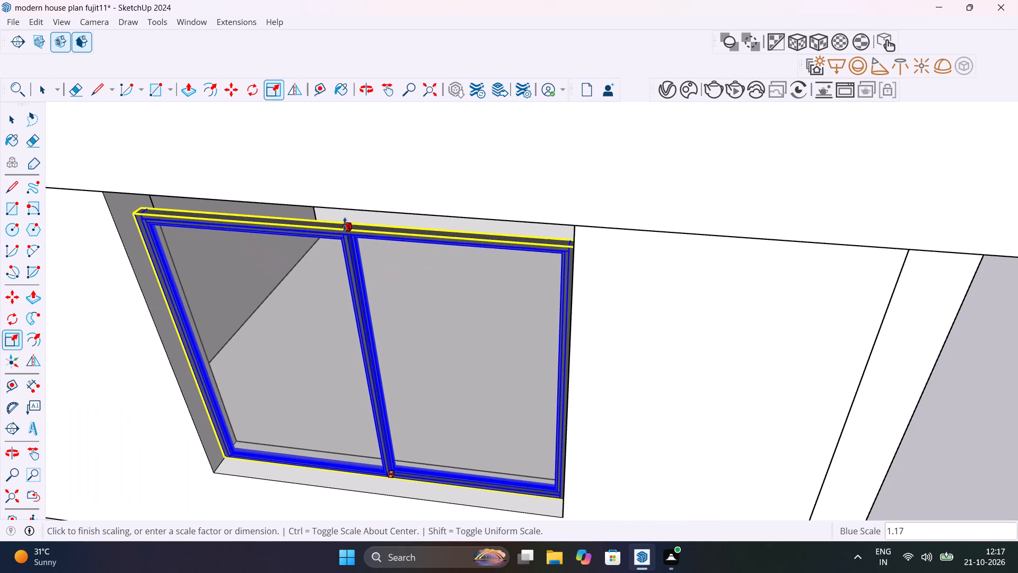
left_click(347, 212)
scroll(377, 309, "down", 11)
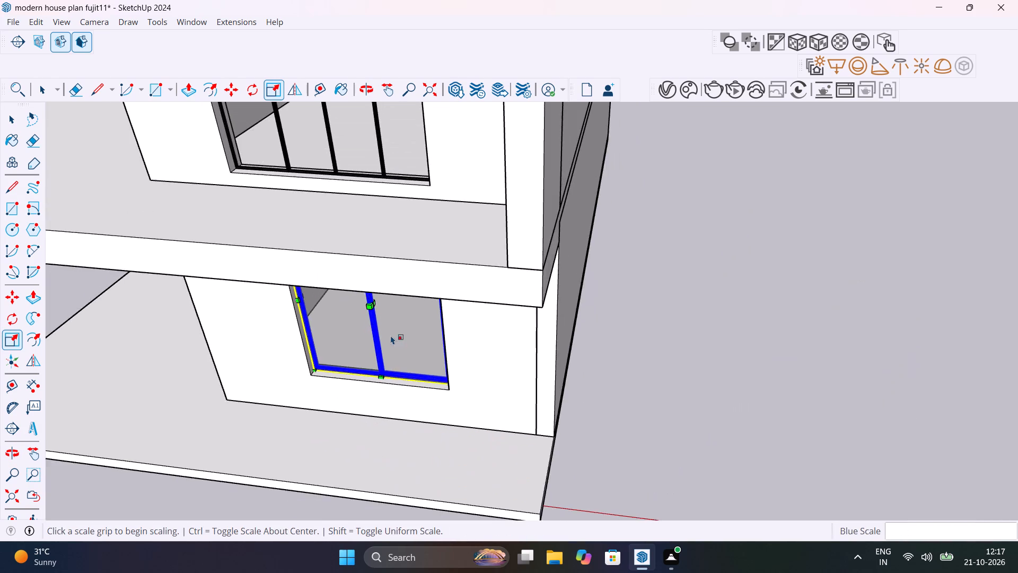
middle_click_drag(391, 335, 470, 262)
scroll(470, 262, "up", 1)
key("space")
left_click(695, 362)
Select the upper-floor four-pane window and examine it and the front facade from several angles.
scroll(416, 318, "down", 6)
middle_click_drag(426, 318, 607, 376, "shift")
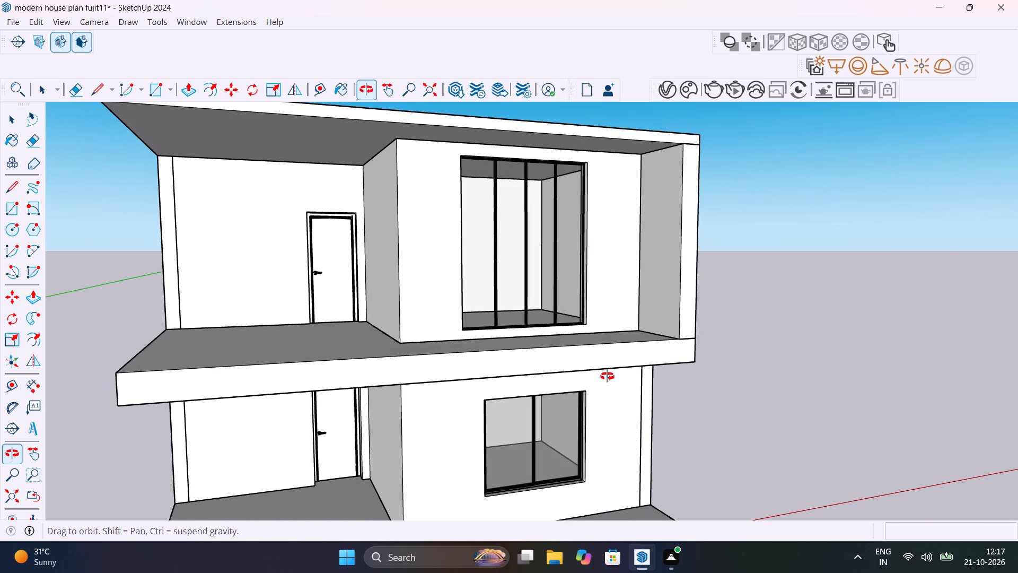
middle_click_drag(607, 376, 525, 417, "shift")
left_click(538, 283)
scroll(523, 314, "up", 3)
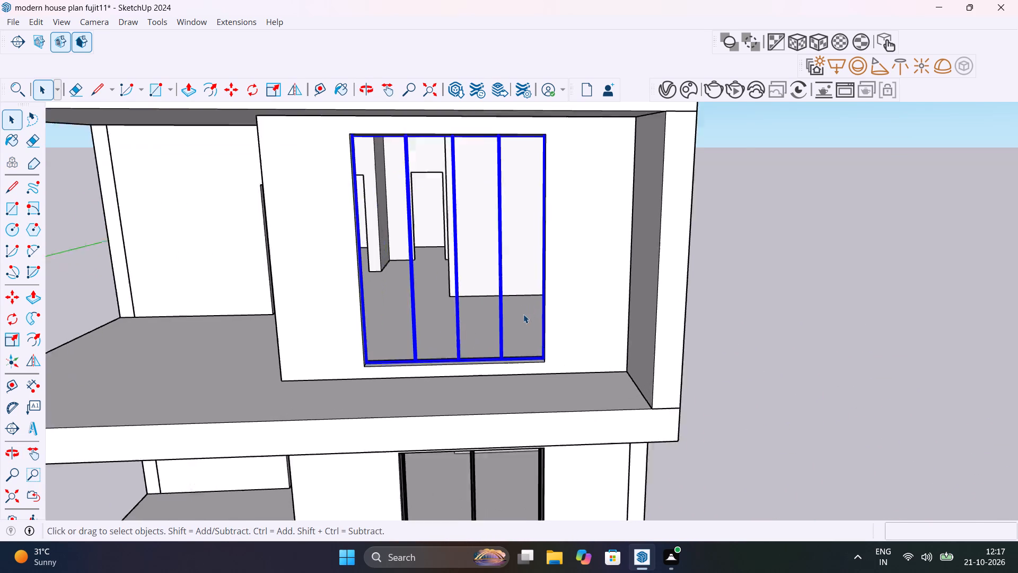
scroll(523, 314, "up", 2)
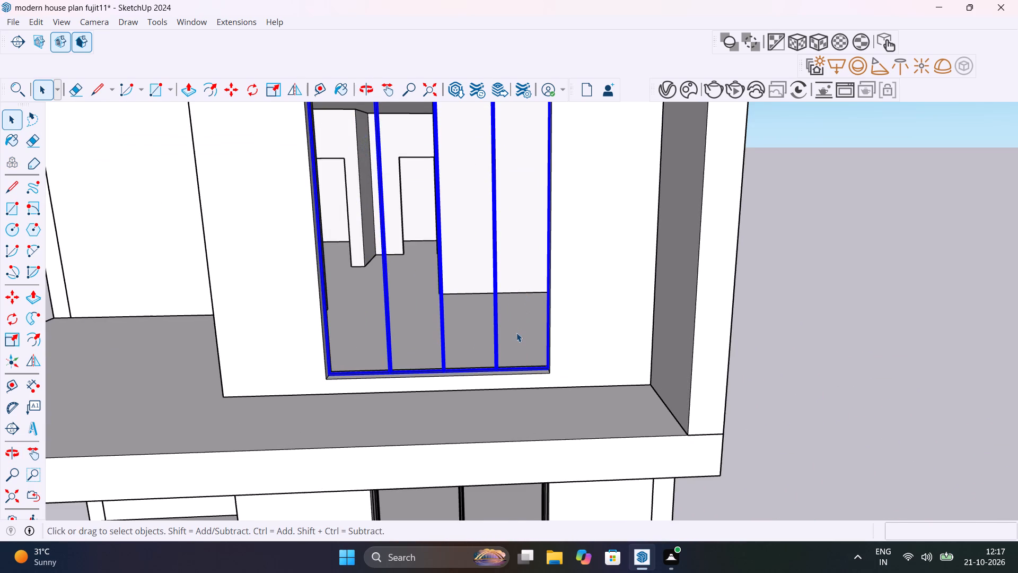
scroll(516, 332, "down", 6)
middle_click_drag(529, 349, 563, 320)
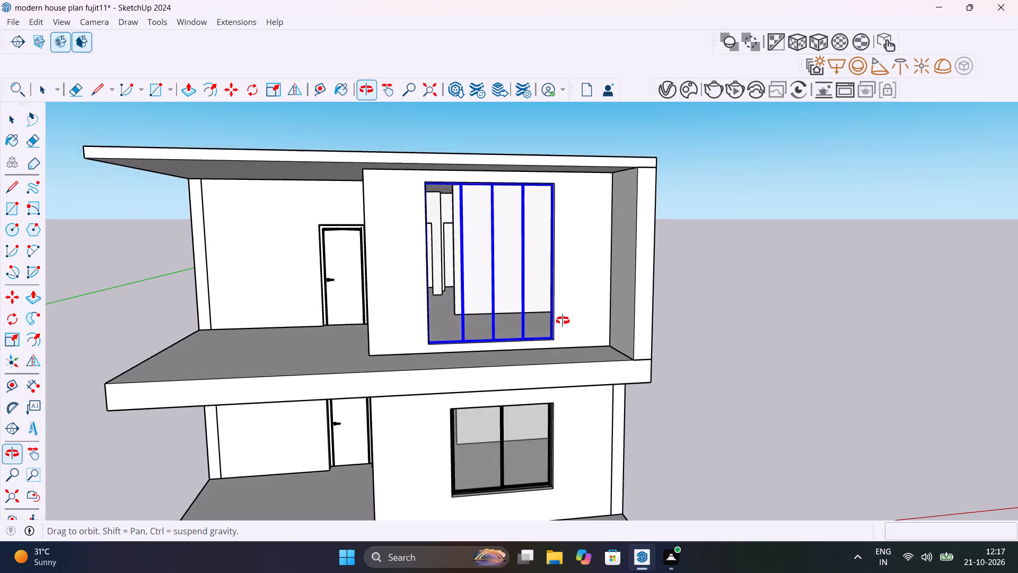
middle_click_drag(563, 320, 563, 320)
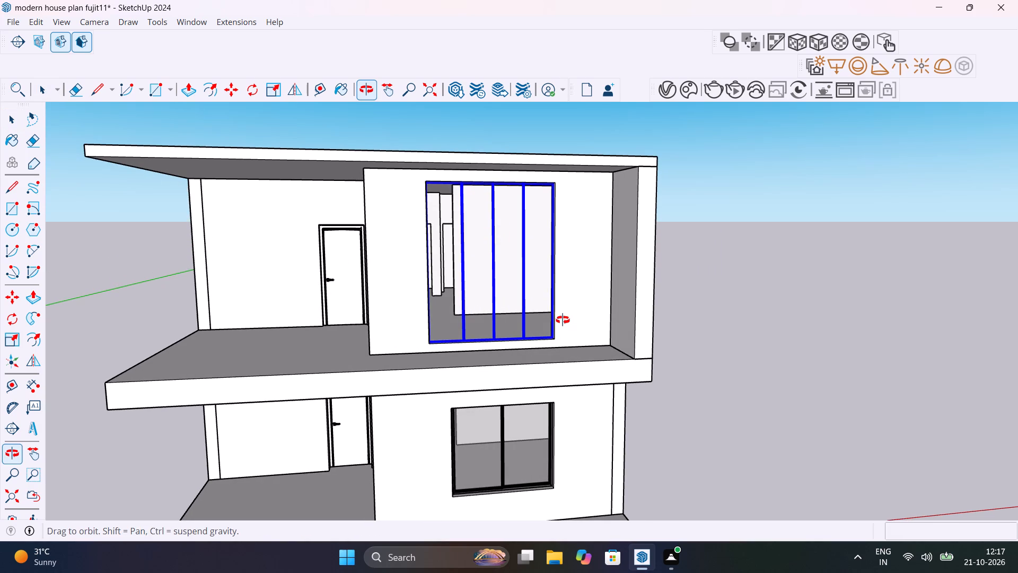
middle_click_drag(563, 320, 482, 361)
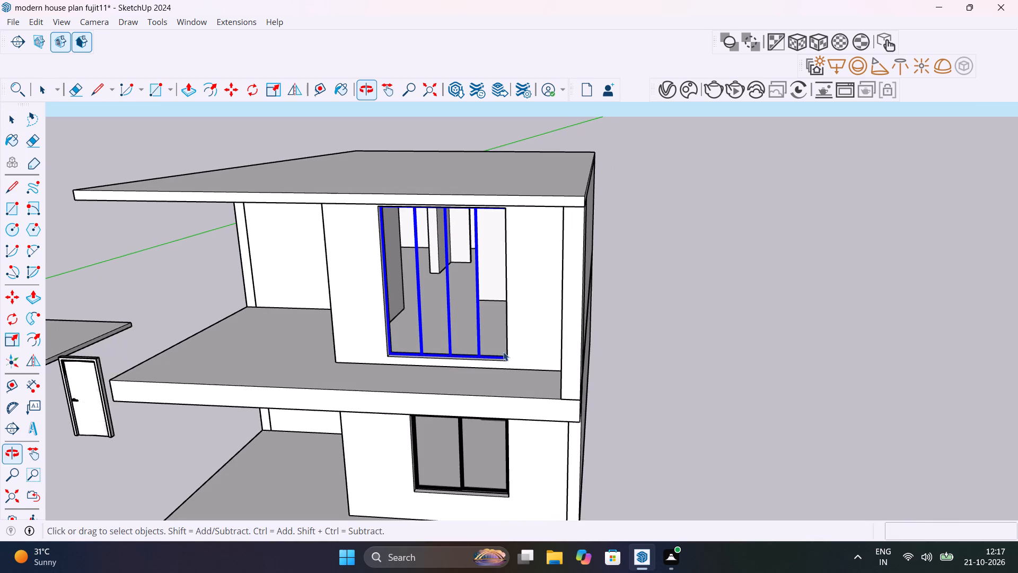
Open 3D Warehouse and look through the SLIDING DOORS models for a suitable glass door.
left_click(193, 23)
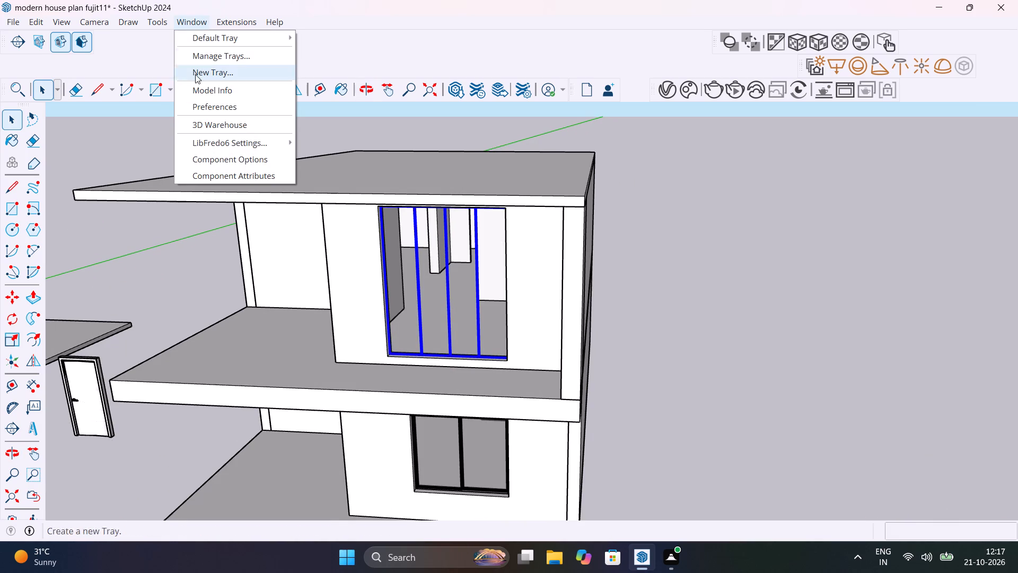
left_click(231, 125)
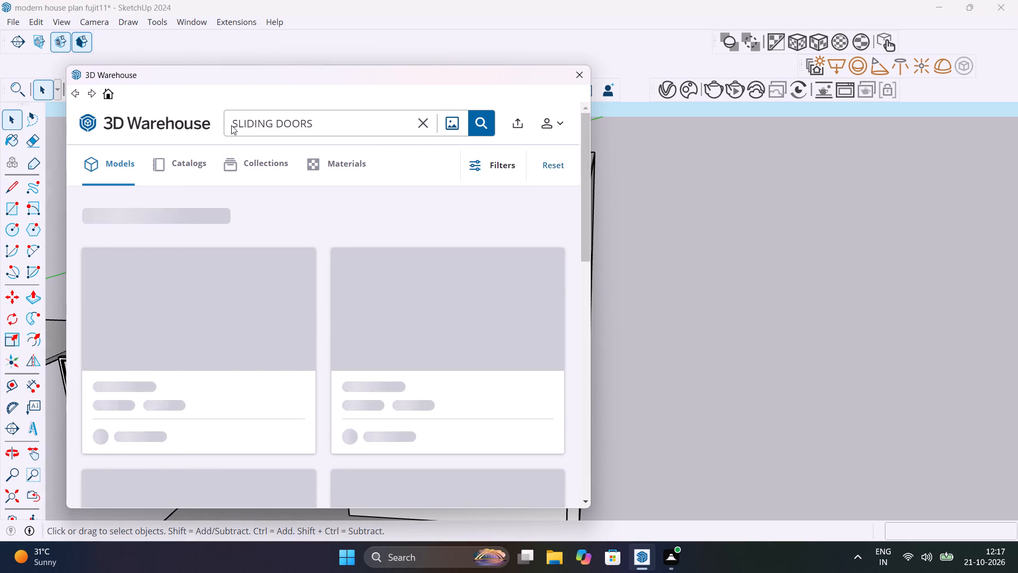
scroll(366, 319, "down", 2)
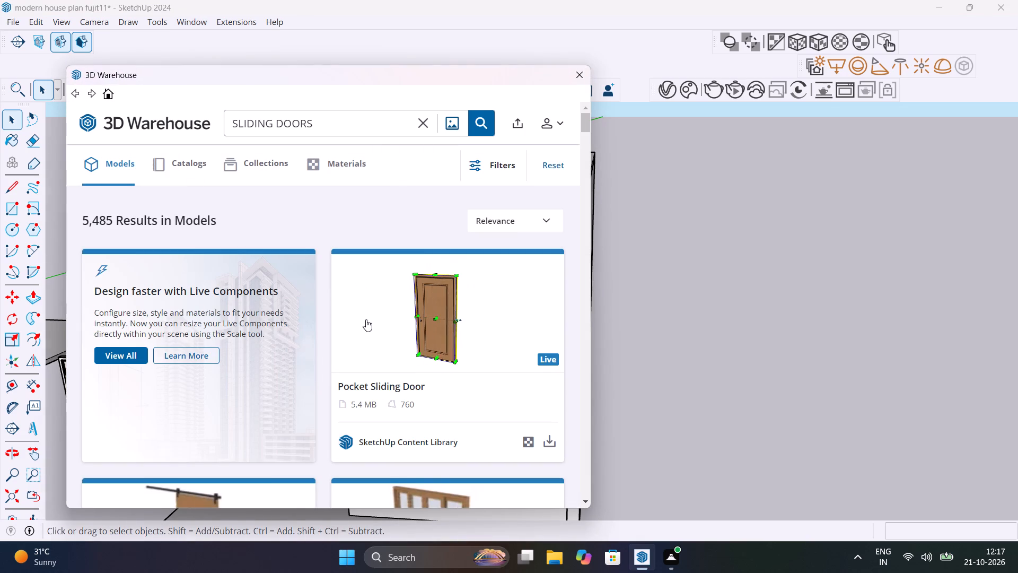
scroll(366, 319, "down", 9)
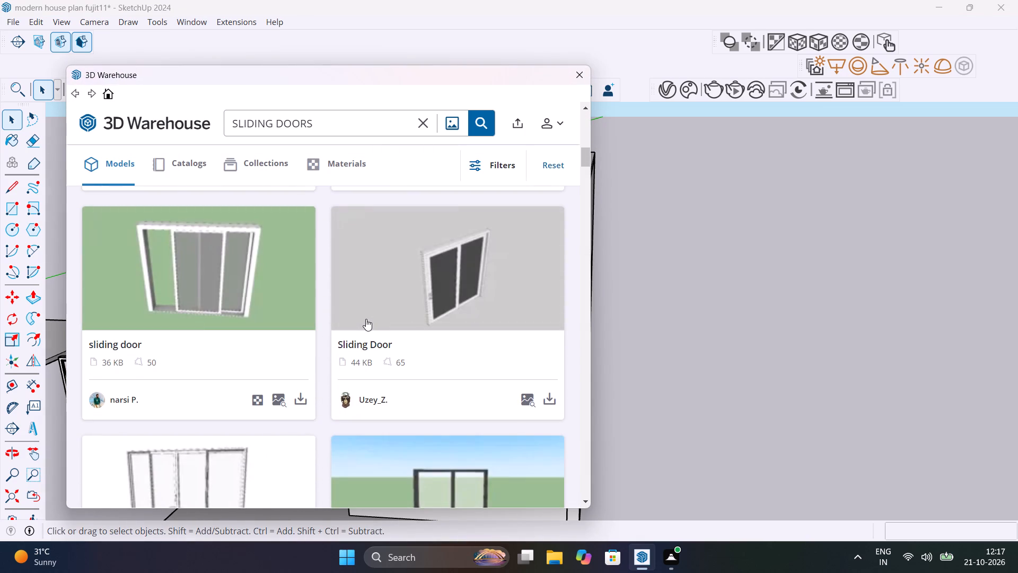
scroll(366, 319, "down", 9)
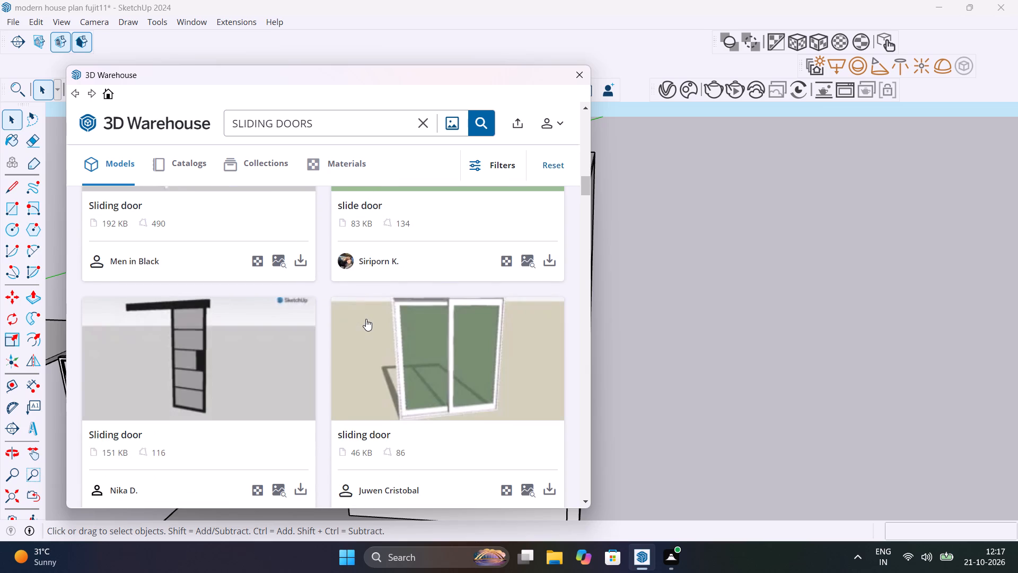
scroll(366, 319, "down", 2)
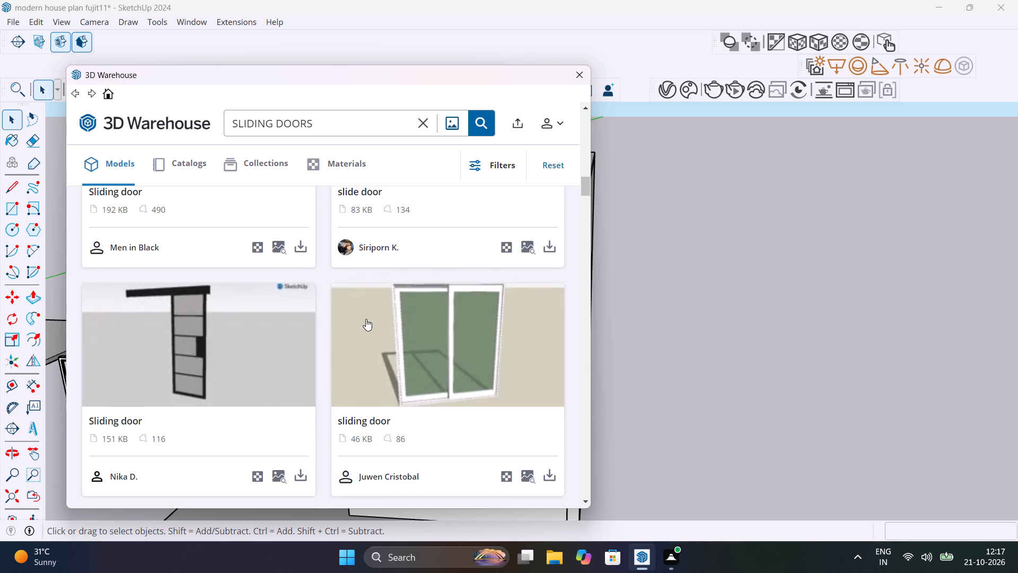
scroll(366, 319, "down", 10)
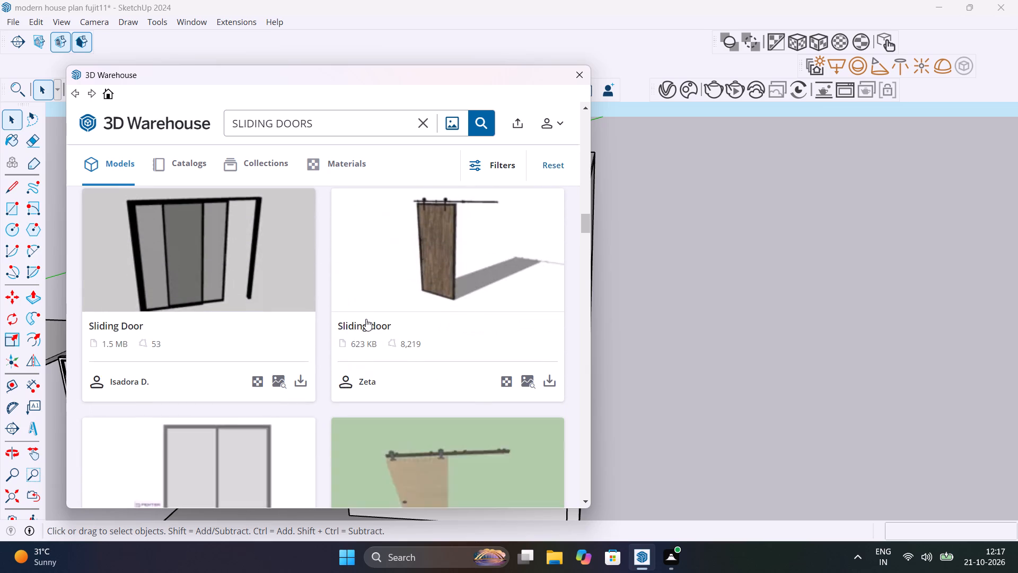
scroll(366, 319, "down", 10)
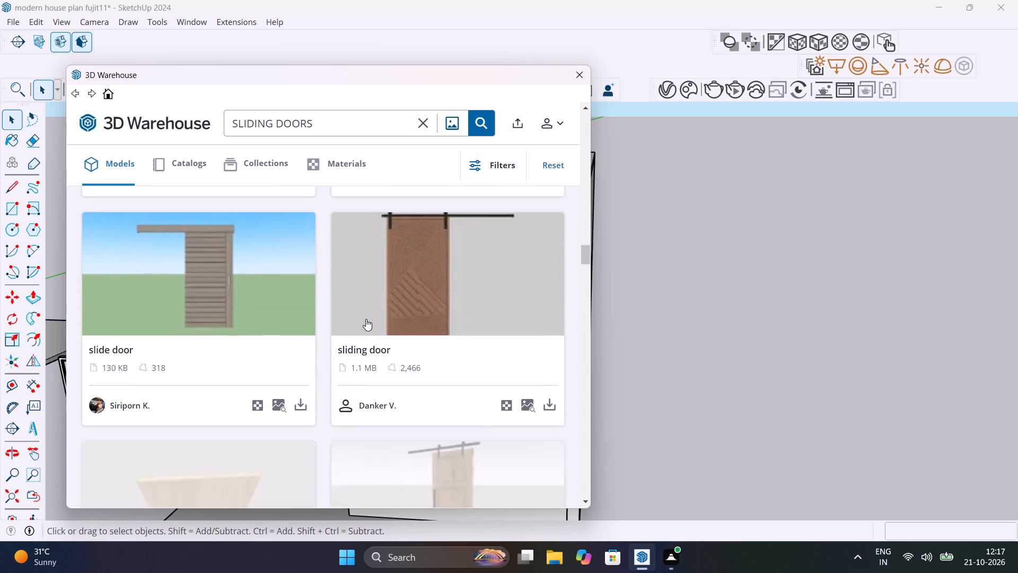
scroll(366, 319, "down", 14)
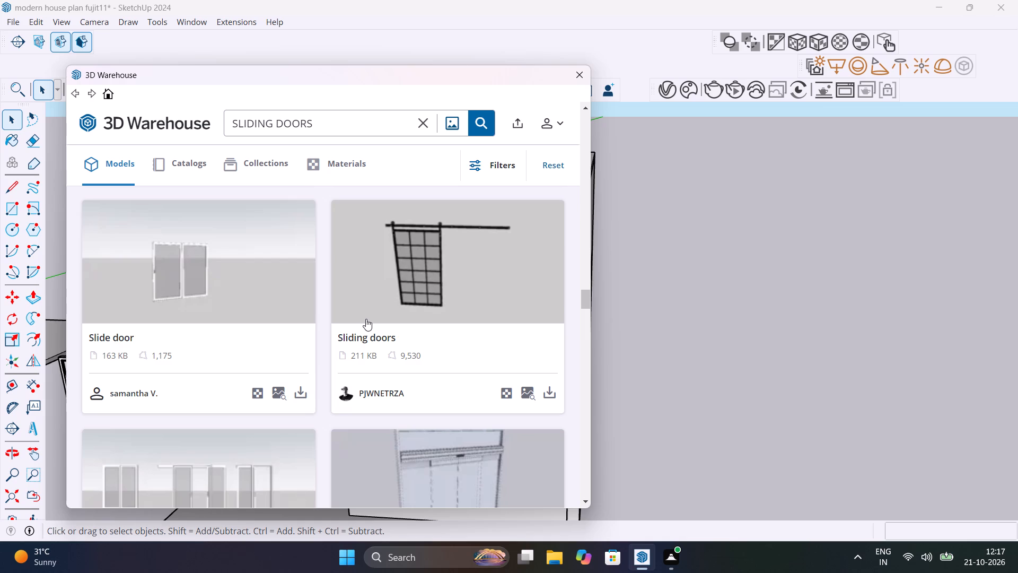
scroll(366, 319, "down", 8)
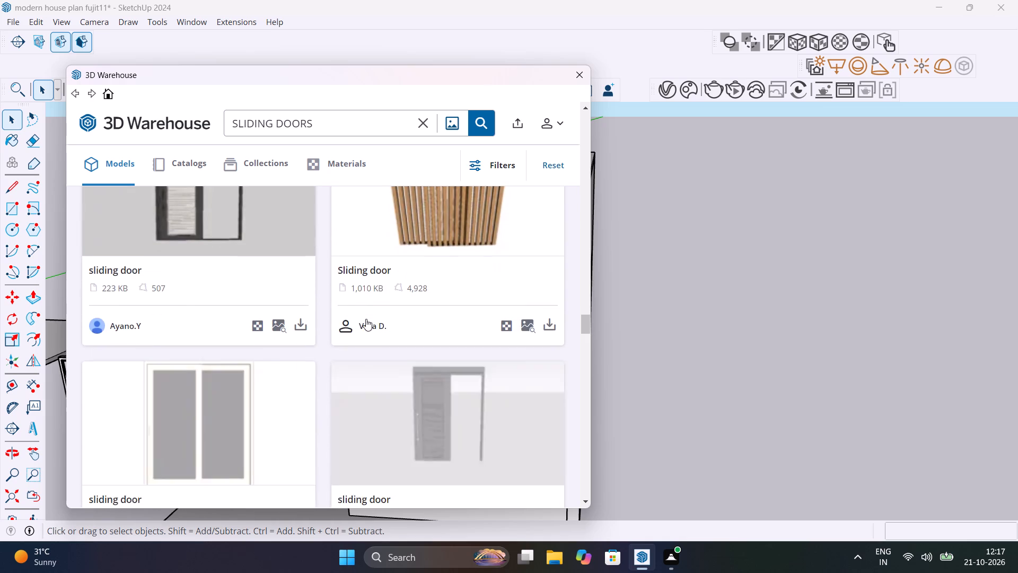
scroll(366, 319, "down", 9)
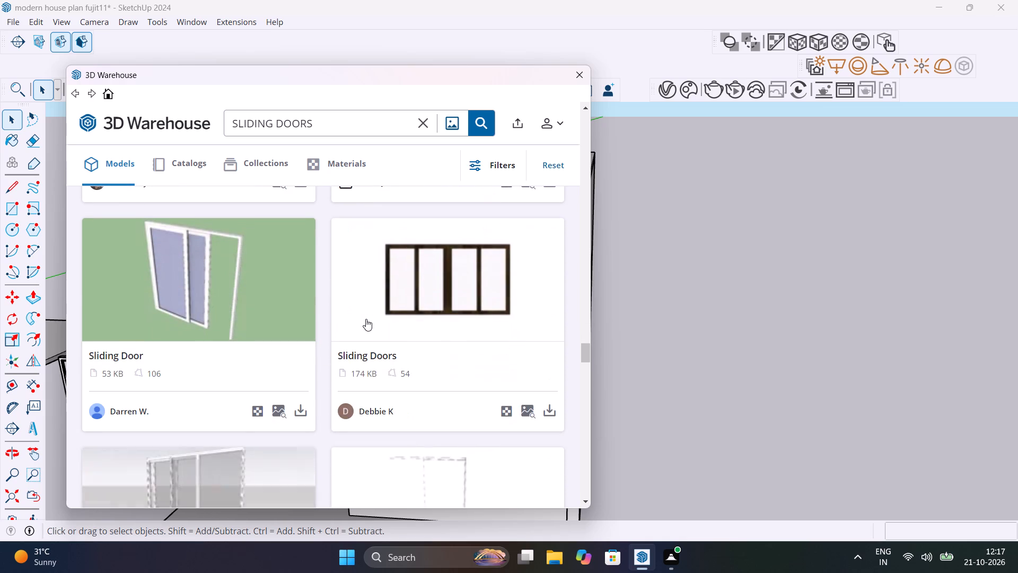
scroll(366, 319, "down", 20)
scroll(366, 319, "down", 4)
scroll(366, 319, "up", 4)
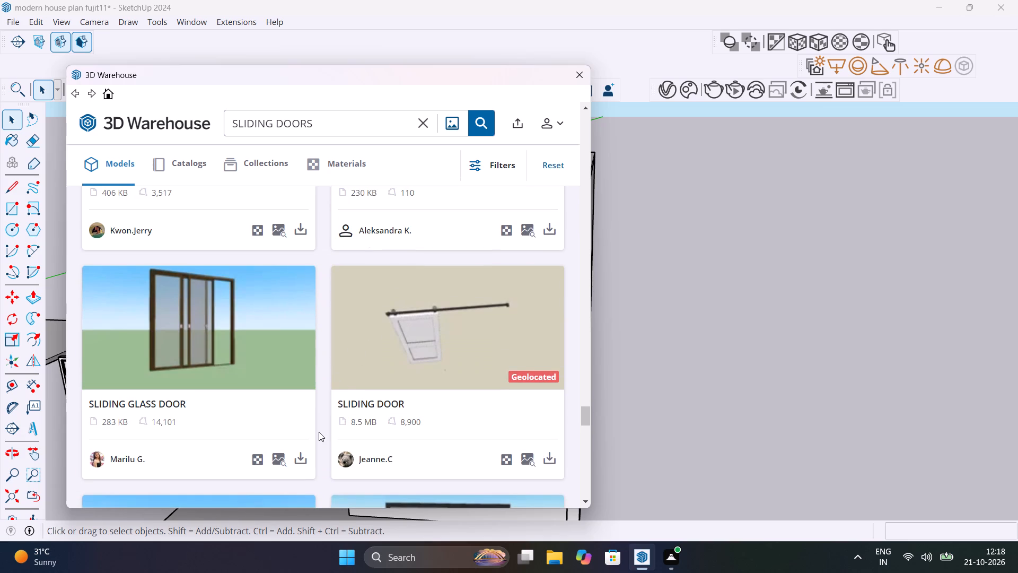
Load the SLIDING GLASS DOOR model with brown frames and place it on the upper-floor balcony slab.
left_click(304, 459)
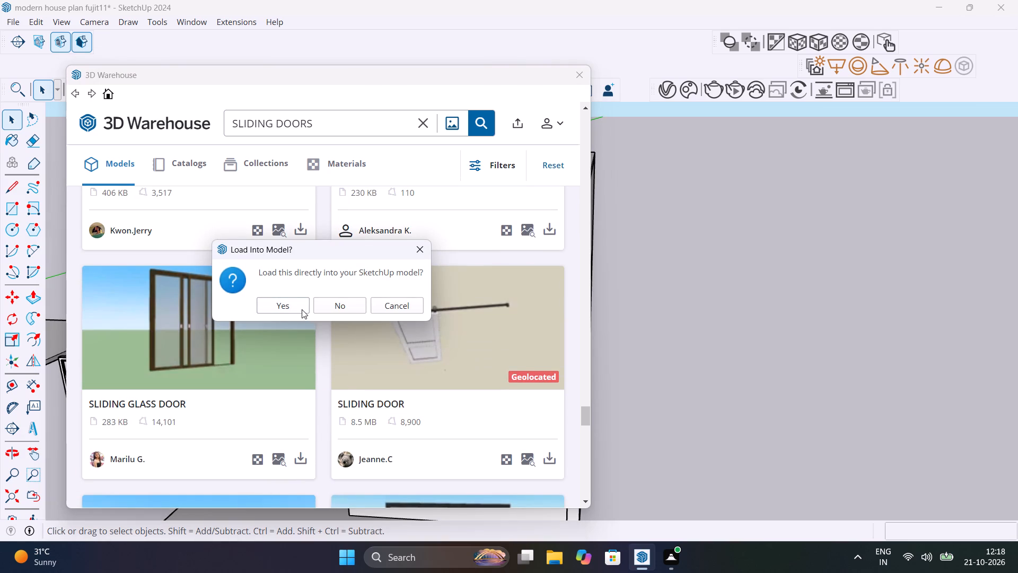
left_click(302, 309)
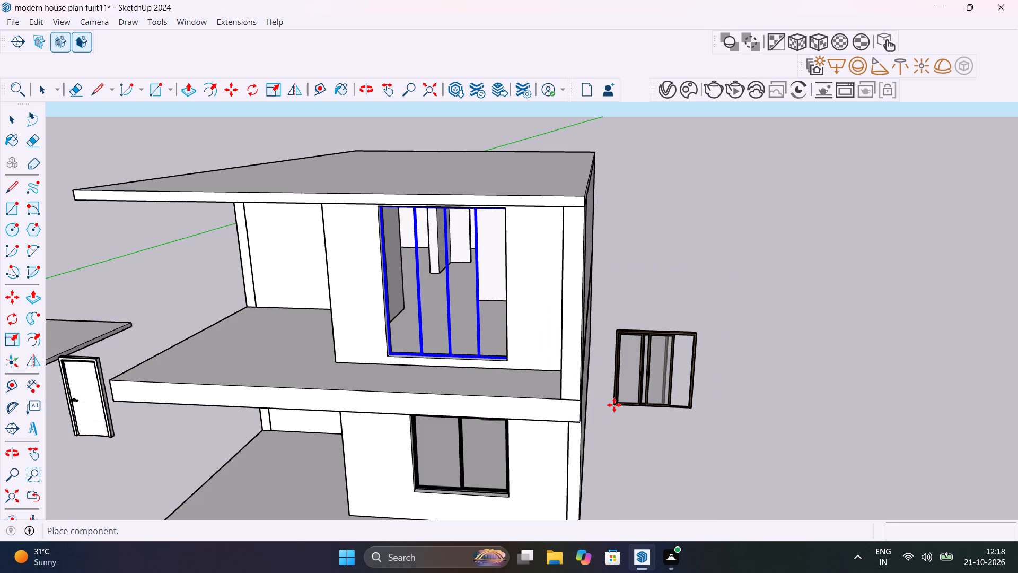
scroll(243, 367, "up", 7)
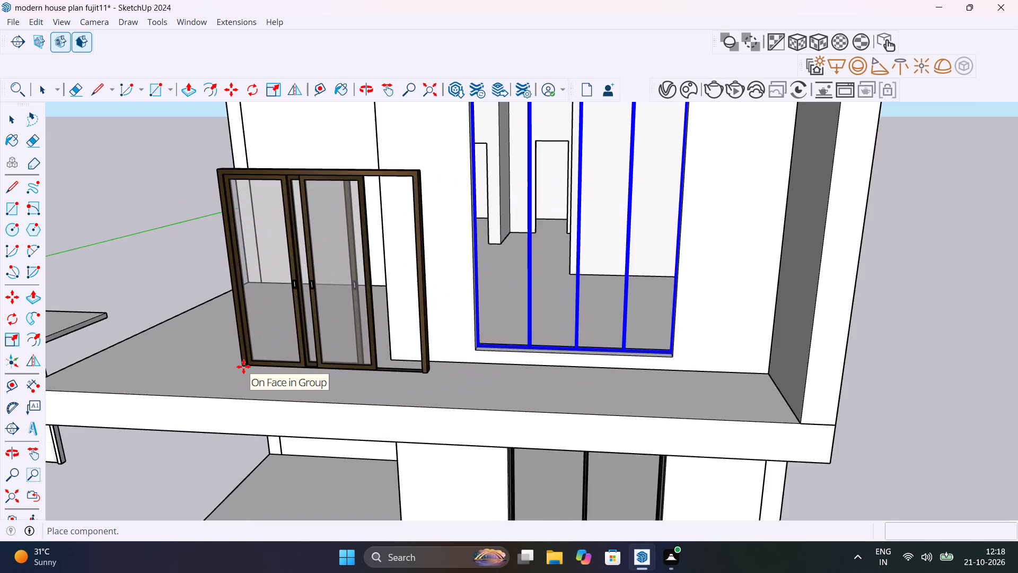
scroll(243, 367, "up", 3)
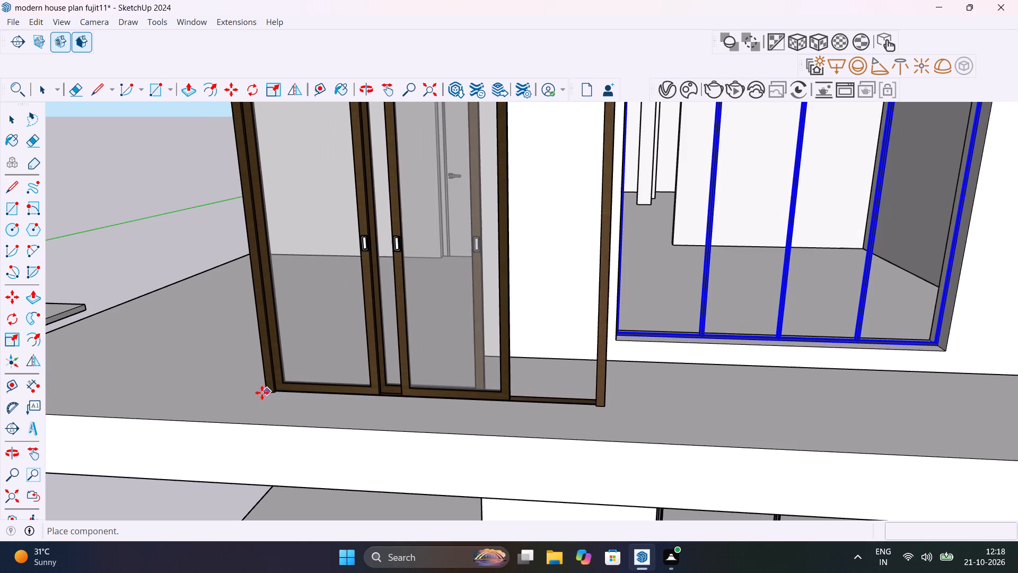
left_click(161, 396)
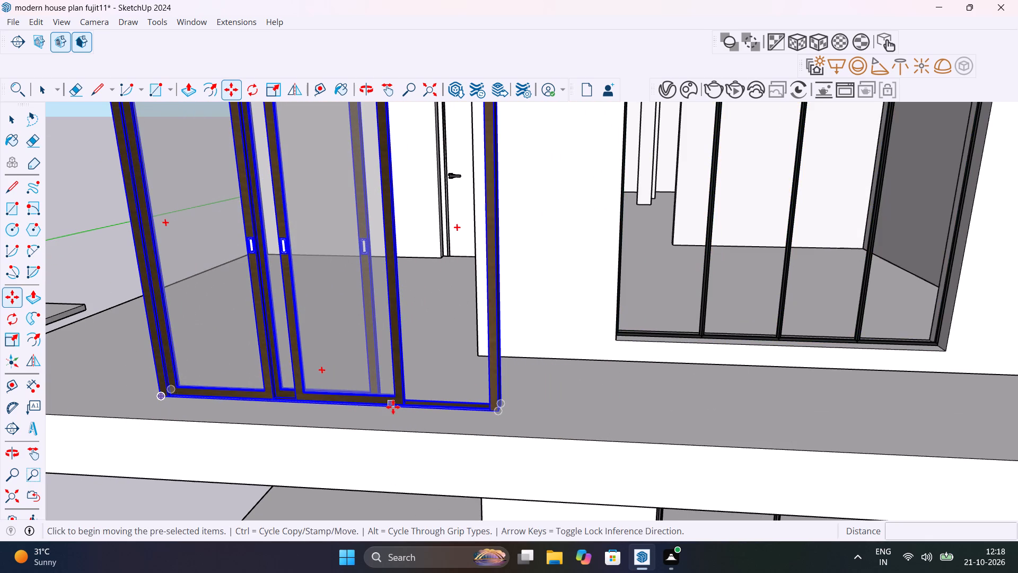
scroll(393, 407, "down", 13)
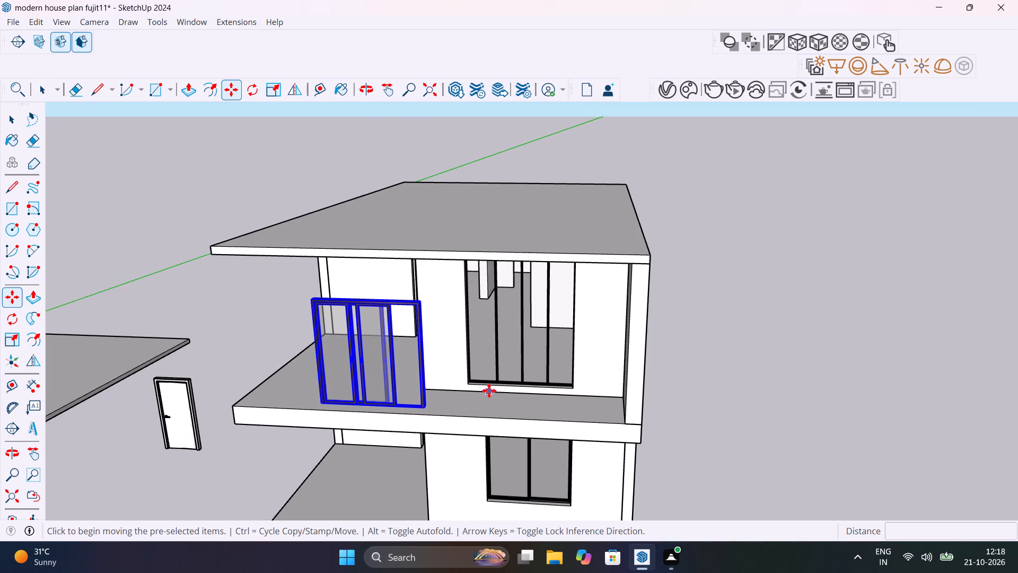
Move the four-pane window out of the upper-floor opening to the empty space beside the house, about 16' 4 3/8" away.
key("space")
left_click(513, 364)
key("m")
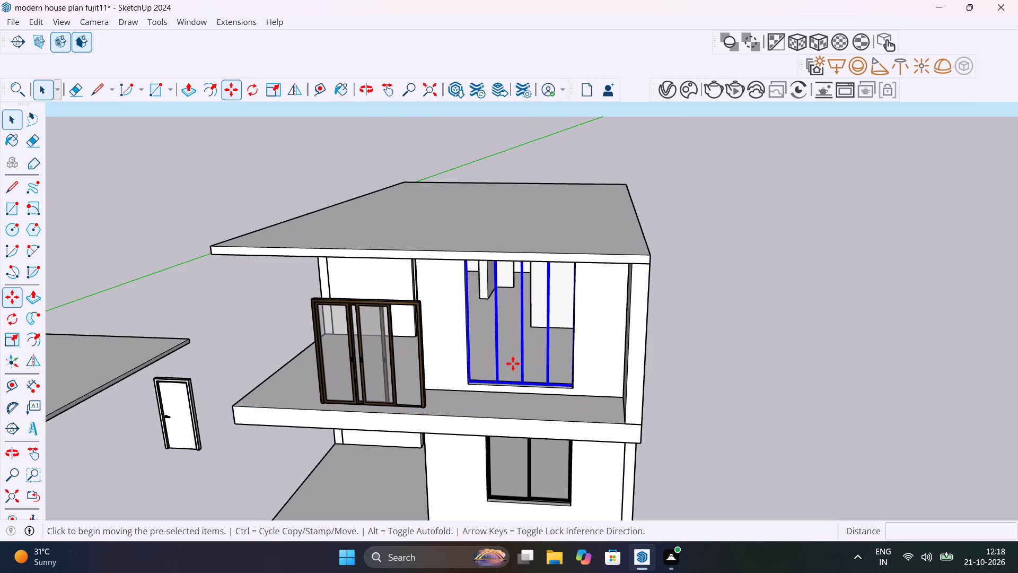
left_click(471, 385)
left_click(715, 400)
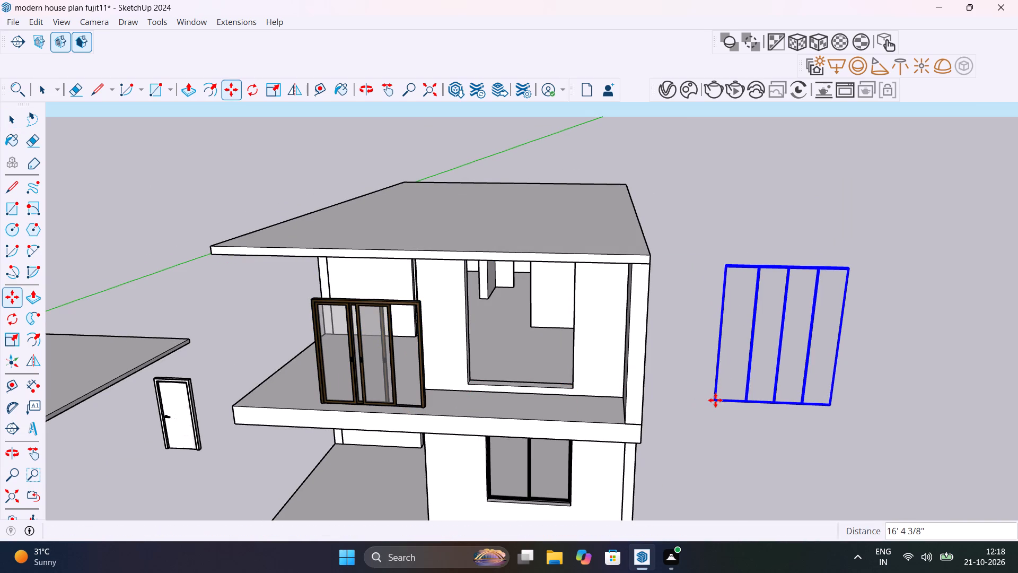
key("space")
Move the brown sliding door by its lower corner about 9' 9 5/16" into the lower corner of the empty upper-floor opening.
scroll(381, 399, "up", 9)
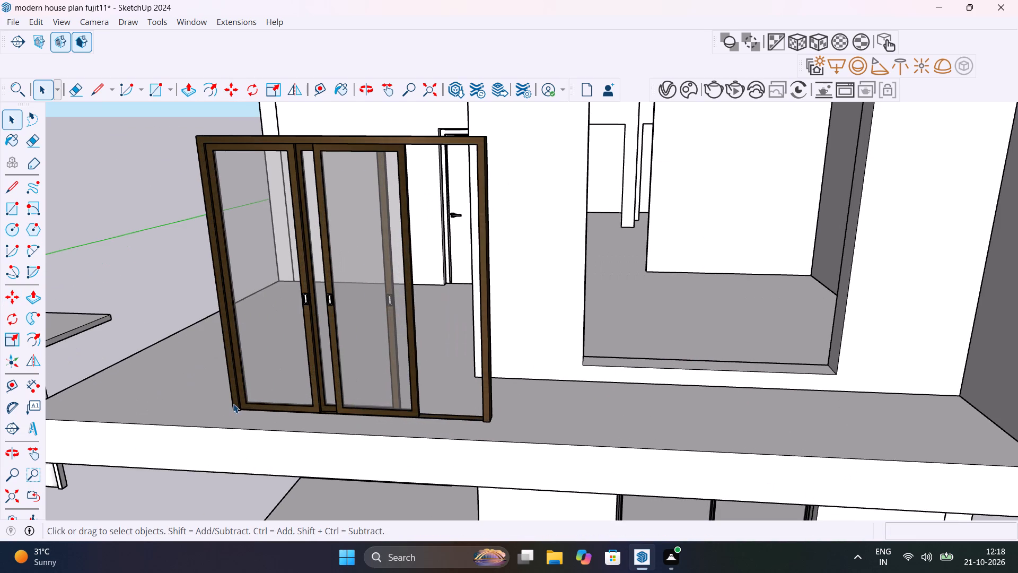
left_click(233, 404)
key("m")
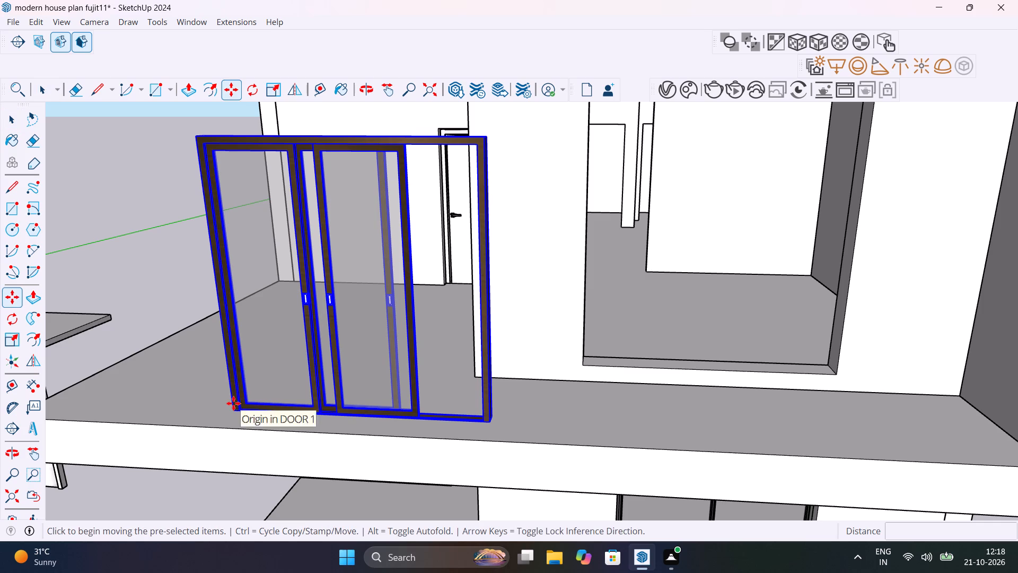
left_click(233, 410)
scroll(600, 366, "up", 16)
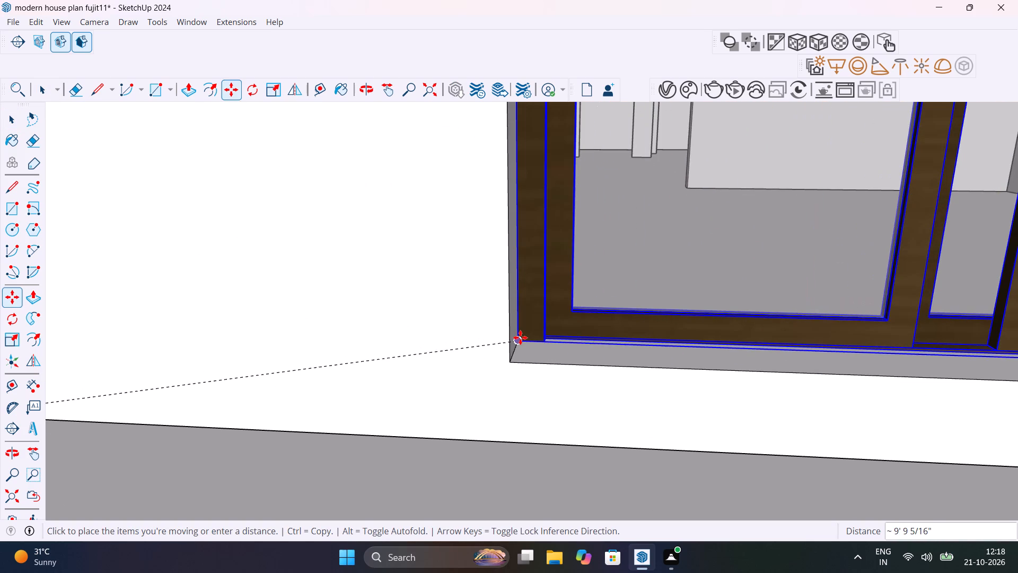
left_click(520, 337)
Scale the brown sliding door's height by about 1.35 up to the top of the upper-floor opening.
scroll(605, 378, "down", 14)
scroll(605, 378, "down", 7)
middle_click_drag(668, 369, 535, 428)
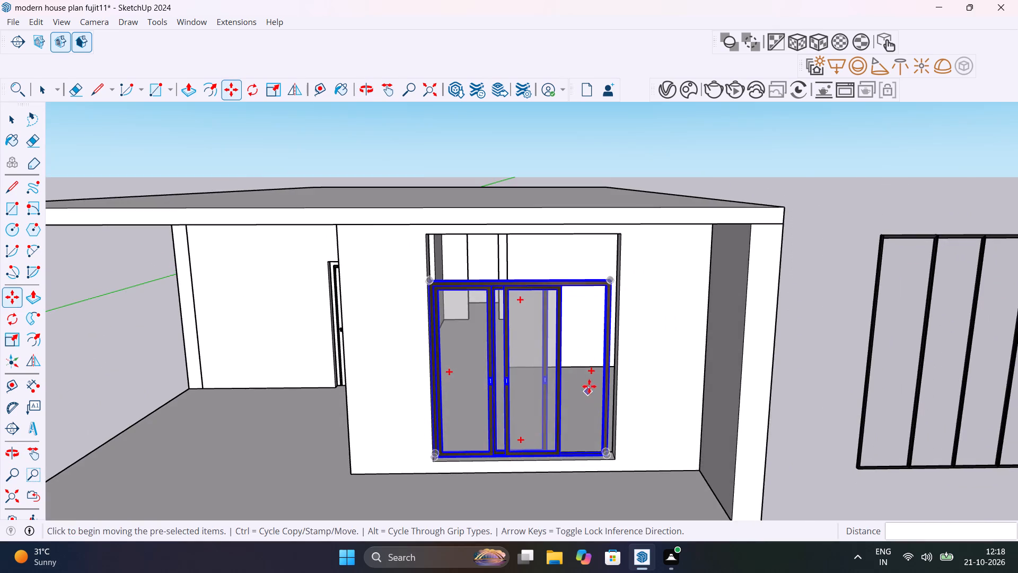
scroll(577, 348, "up", 5)
scroll(542, 314, "down", 6)
key("space")
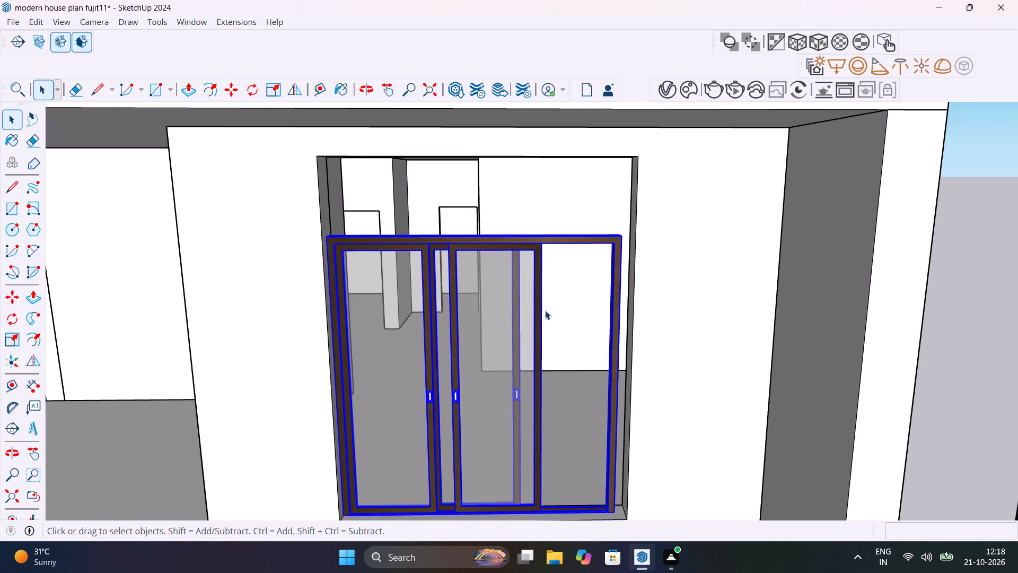
key("s")
middle_click_drag(494, 275, 494, 350)
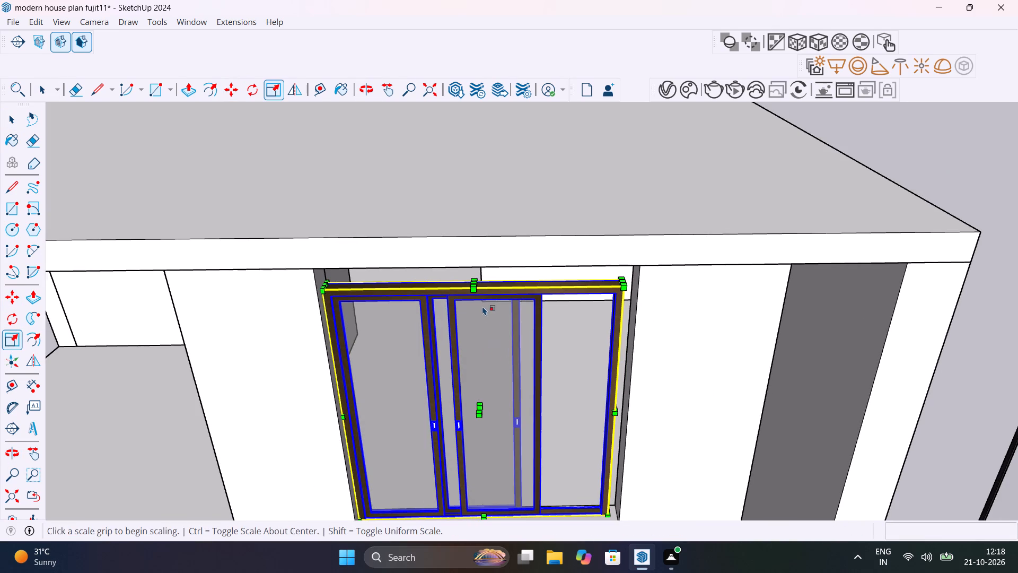
scroll(474, 265, "up", 11)
middle_click_drag(494, 299, 494, 285)
scroll(494, 285, "up", 6)
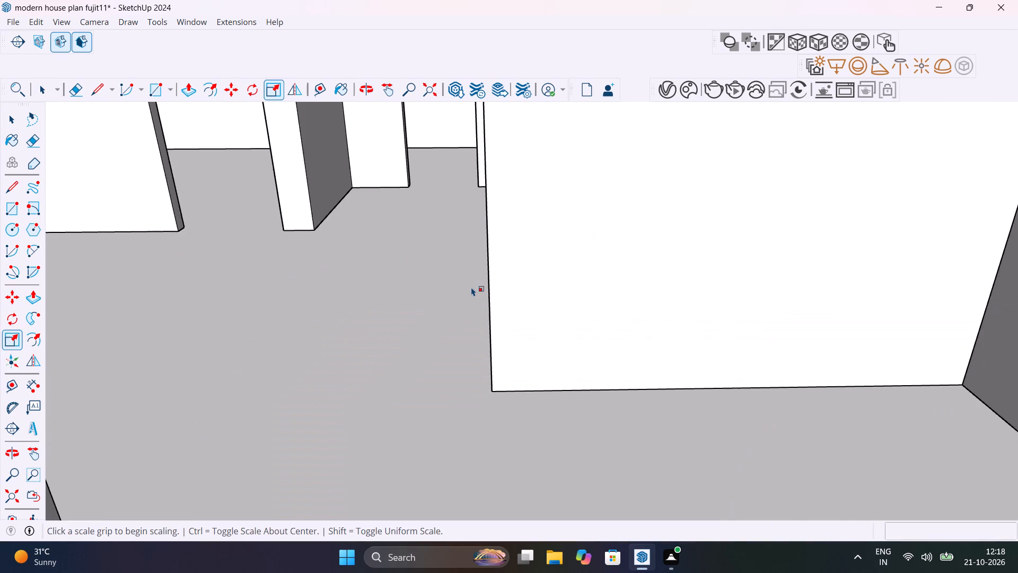
scroll(471, 287, "down", 4)
left_click(449, 345)
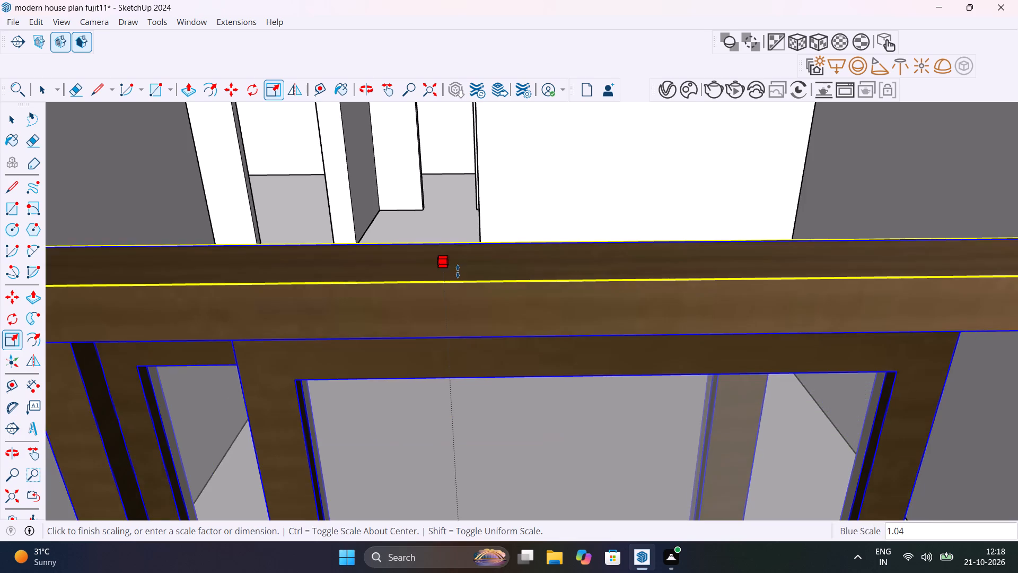
scroll(458, 271, "down", 18)
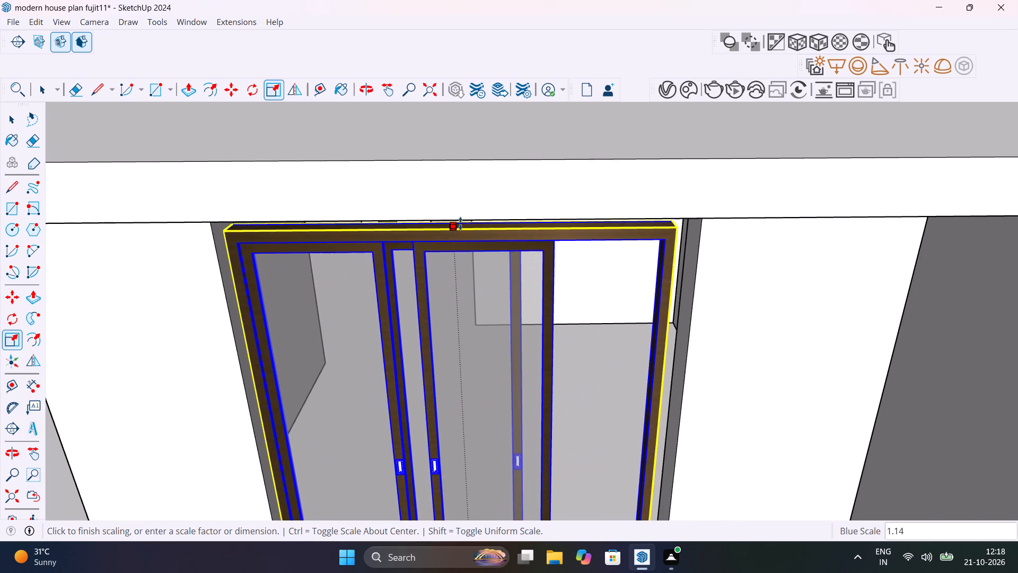
left_click(460, 220)
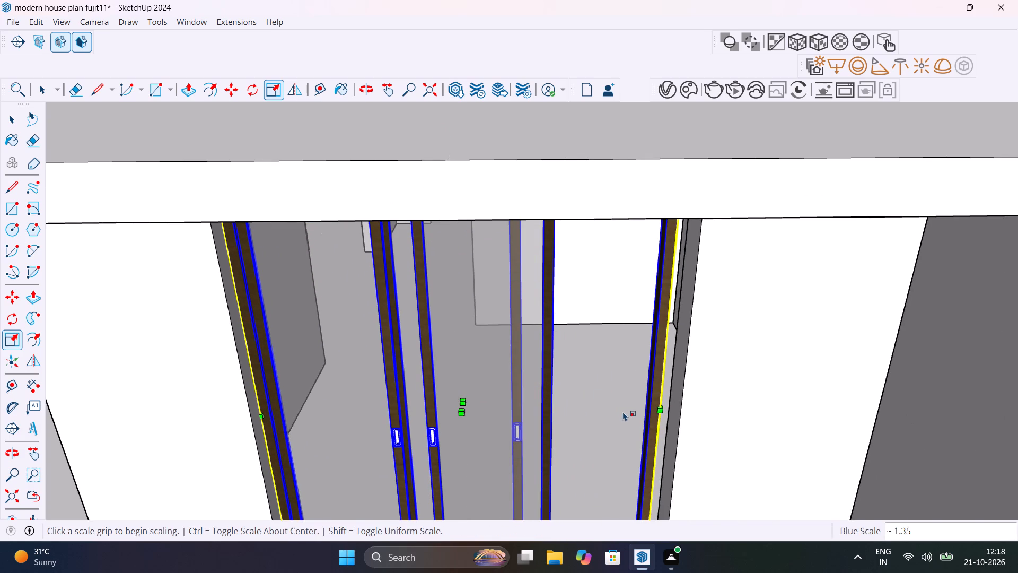
Scale the brown sliding door's width by about 1.04 to the far side of the opening, then deselect it.
middle_click_drag(621, 409, 551, 376)
scroll(551, 377, "up", 9)
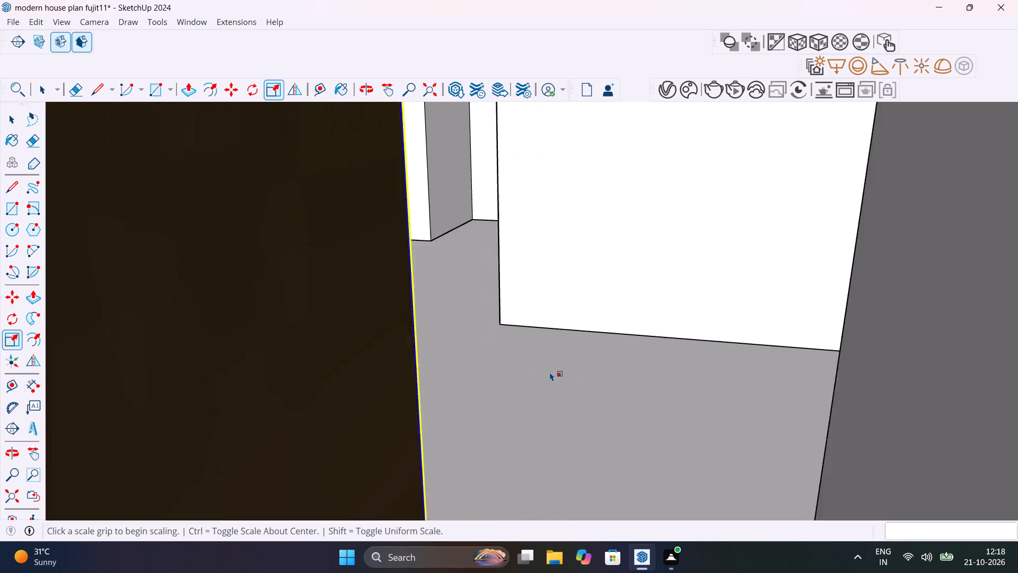
scroll(550, 372, "up", 1)
scroll(546, 349, "down", 3)
left_click(523, 281)
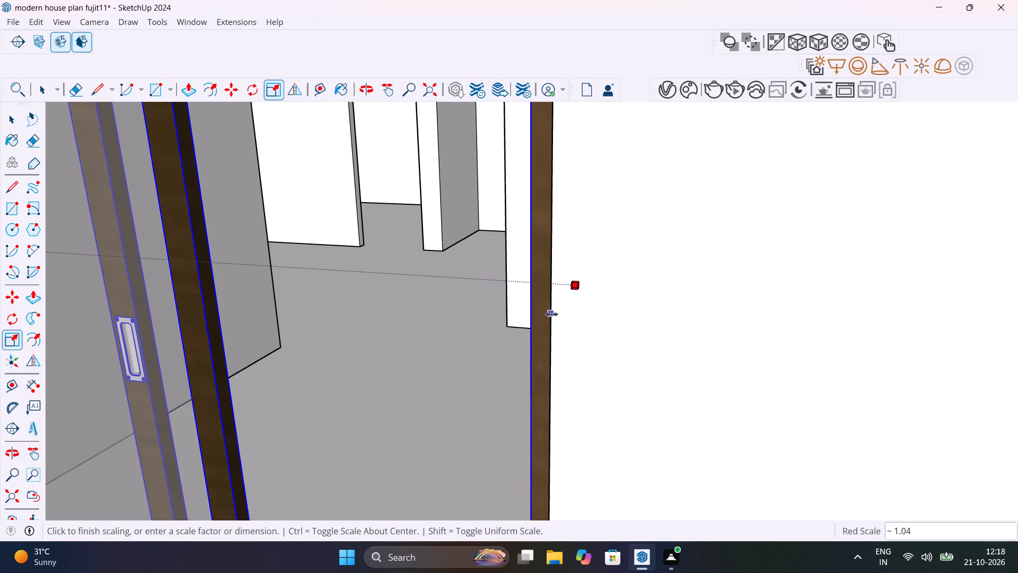
left_click(551, 319)
scroll(568, 320, "down", 15)
key("space")
scroll(568, 320, "down", 5)
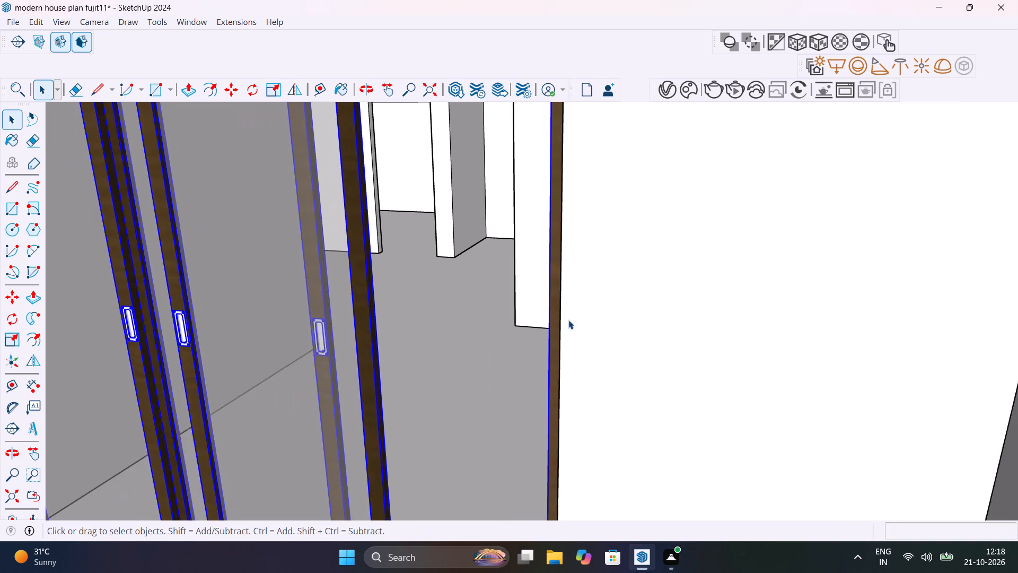
scroll(568, 320, "down", 19)
scroll(571, 325, "down", 6)
left_click(784, 264)
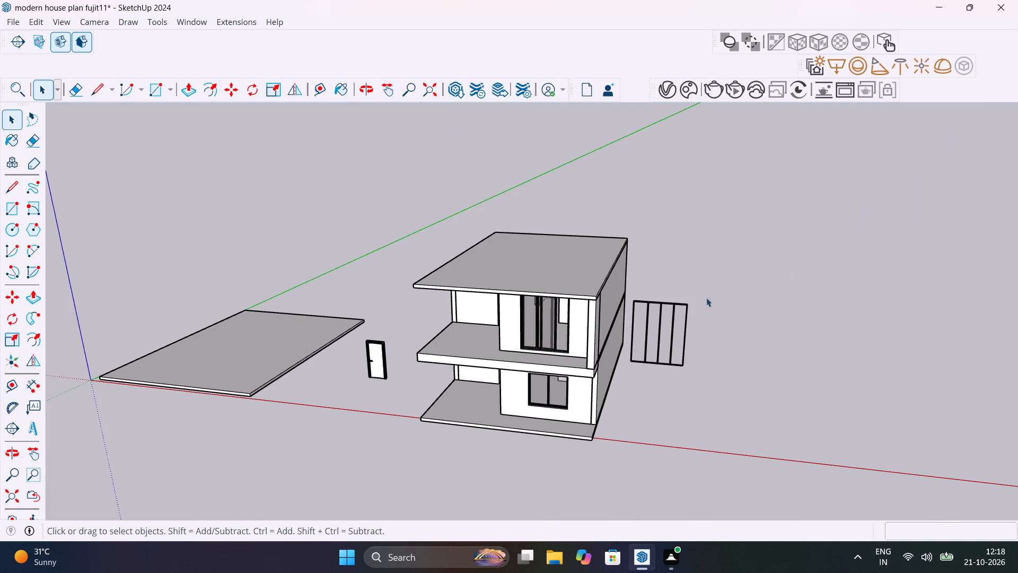
Delete the removed four-pane window standing beside the house.
scroll(679, 323, "up", 5)
left_click(679, 322)
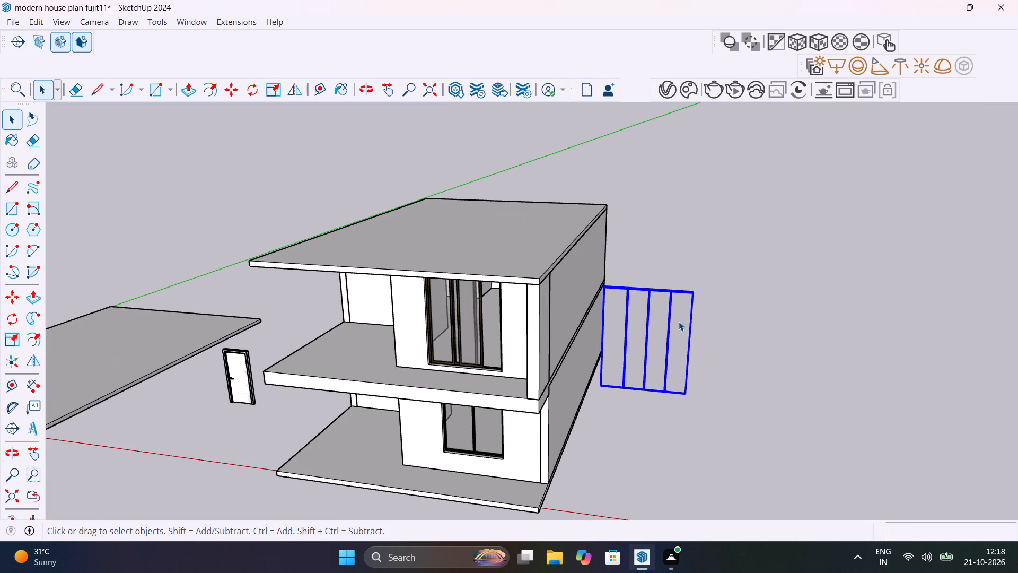
key("Delete")
Delete the spare white door and the loose floor slab lying apart from the house.
scroll(627, 349, "down", 5)
middle_click_drag(661, 364, 756, 311)
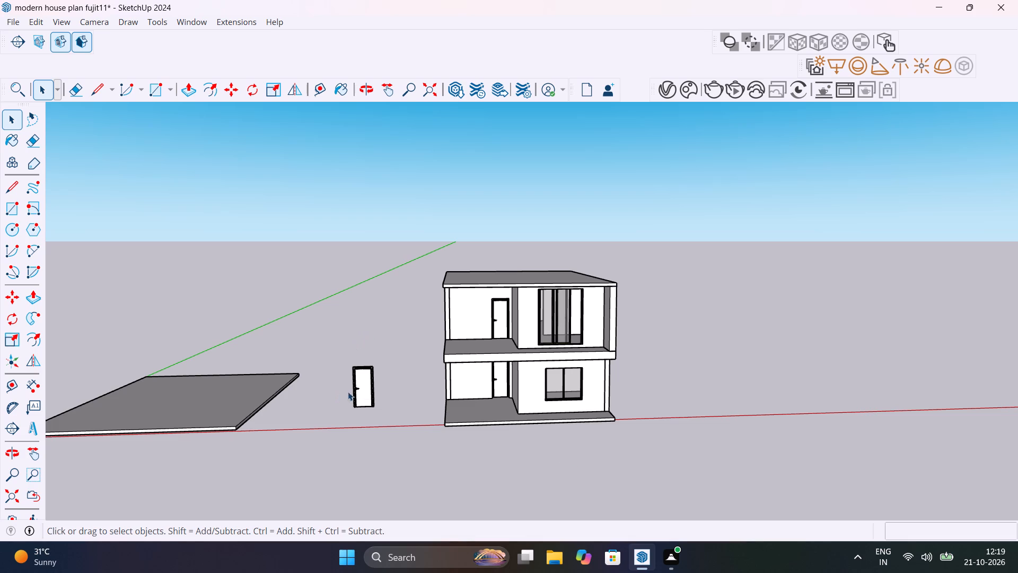
left_click(361, 388)
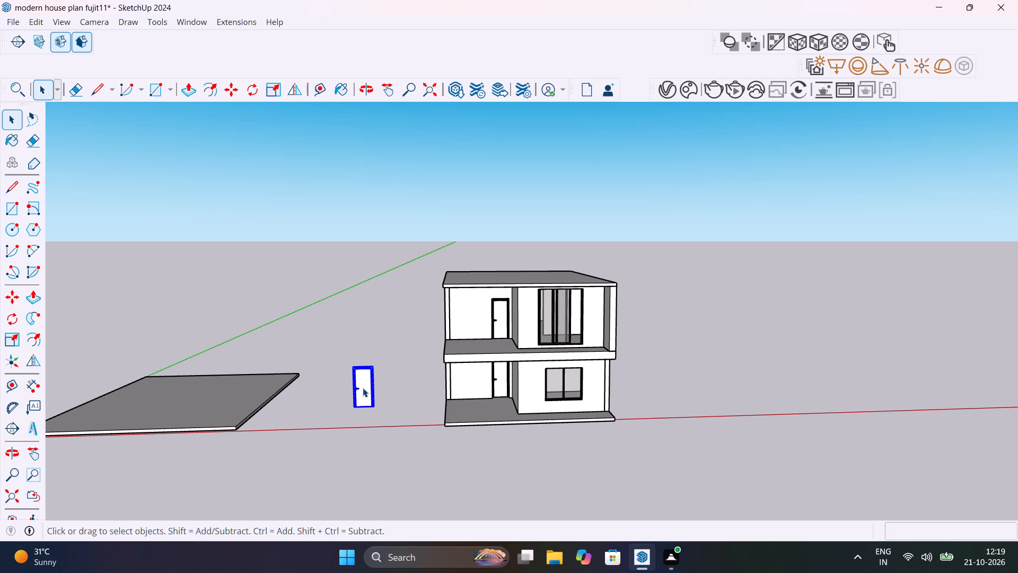
key("Delete")
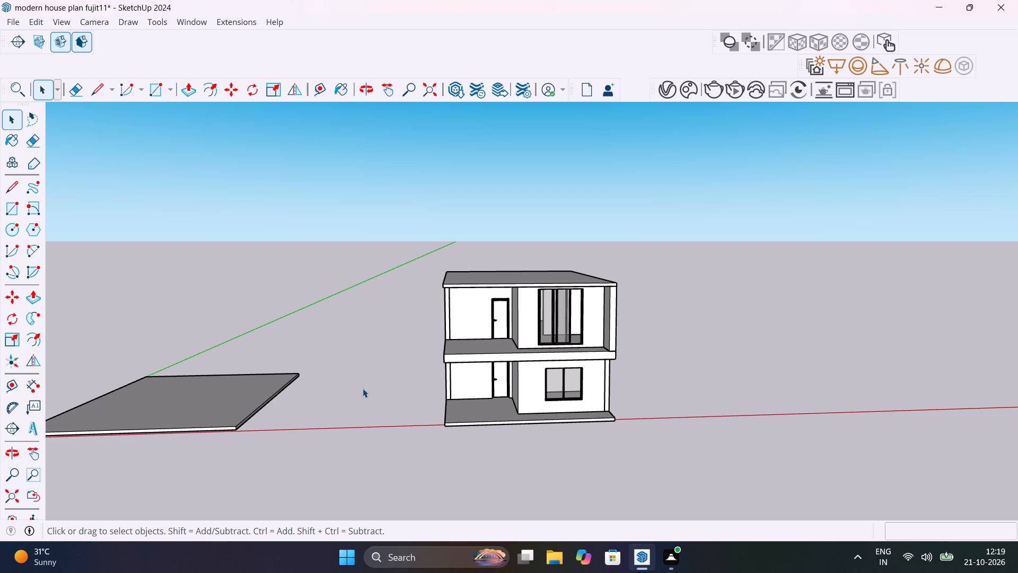
left_click(276, 399)
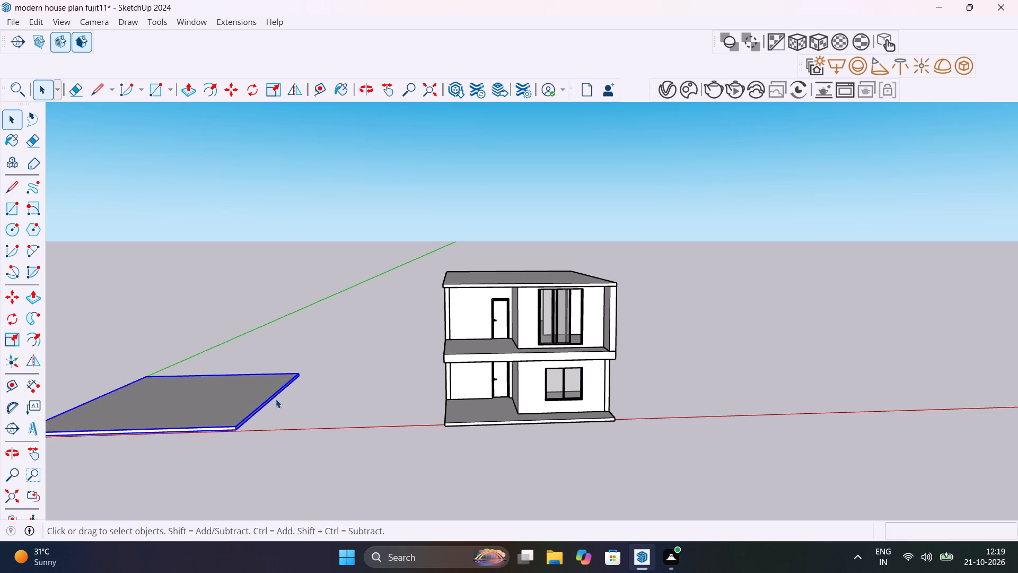
key("Delete")
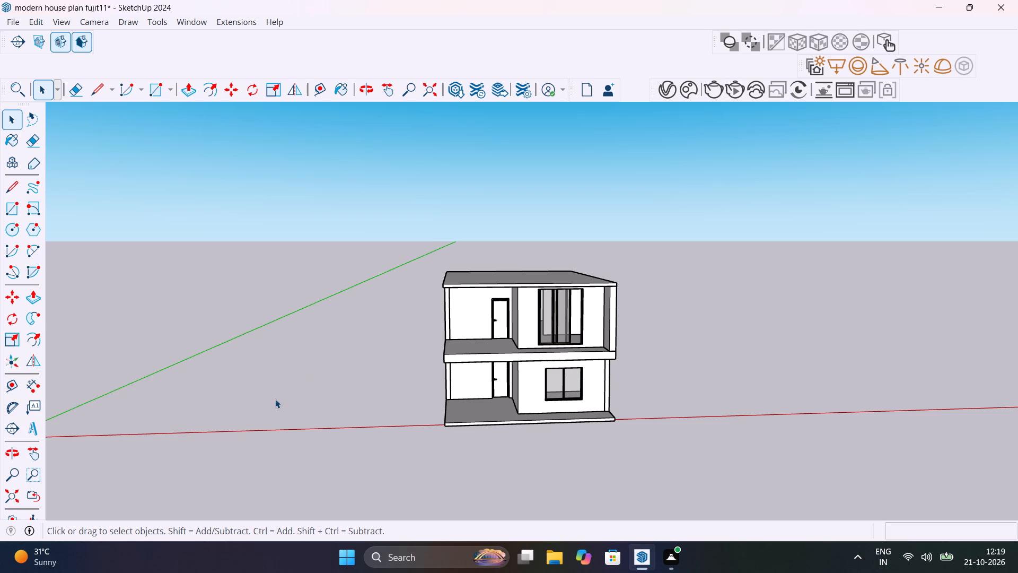
Examine the house from several angles and distances, including the front facade, balcony and newly fitted upper-floor sliding door.
scroll(524, 386, "up", 4)
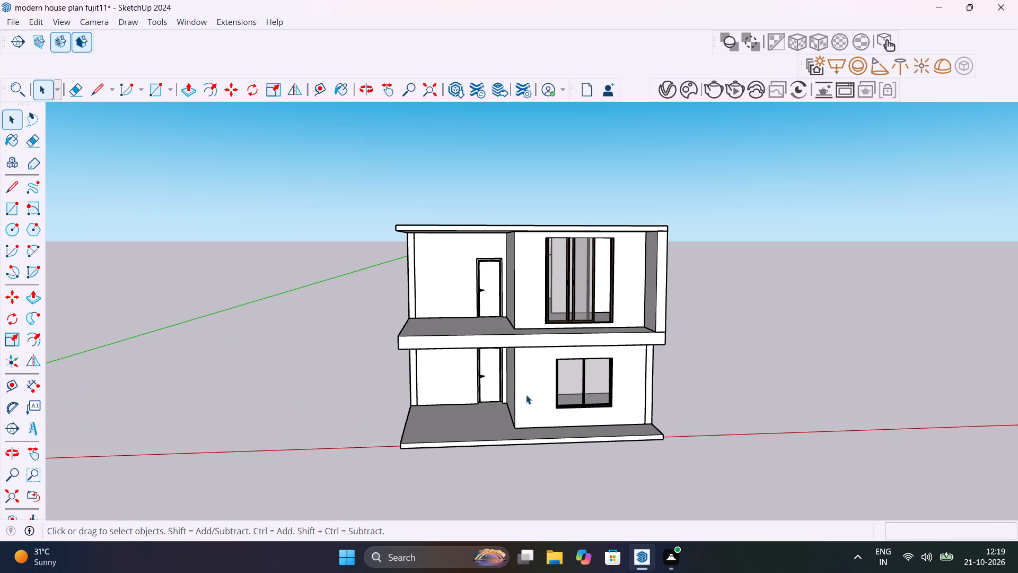
scroll(531, 411, "up", 1)
middle_click_drag(531, 411, 693, 426)
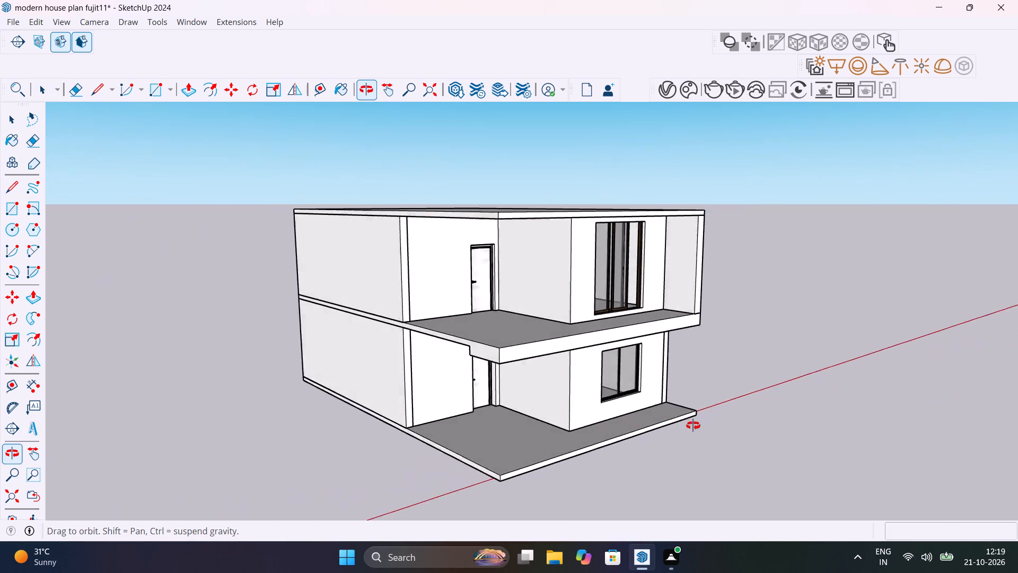
middle_click_drag(693, 426, 693, 374)
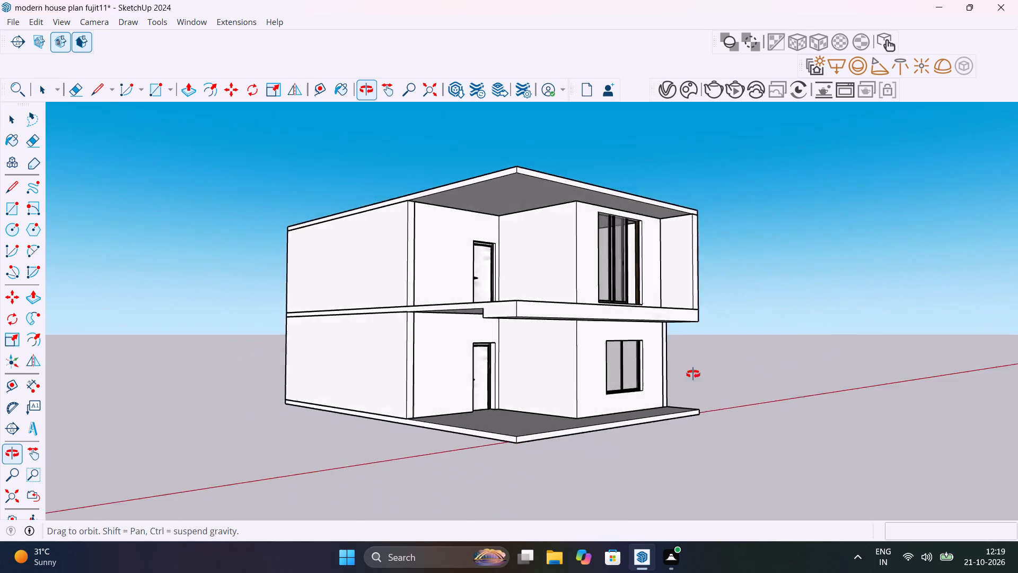
middle_click_drag(693, 374, 515, 383)
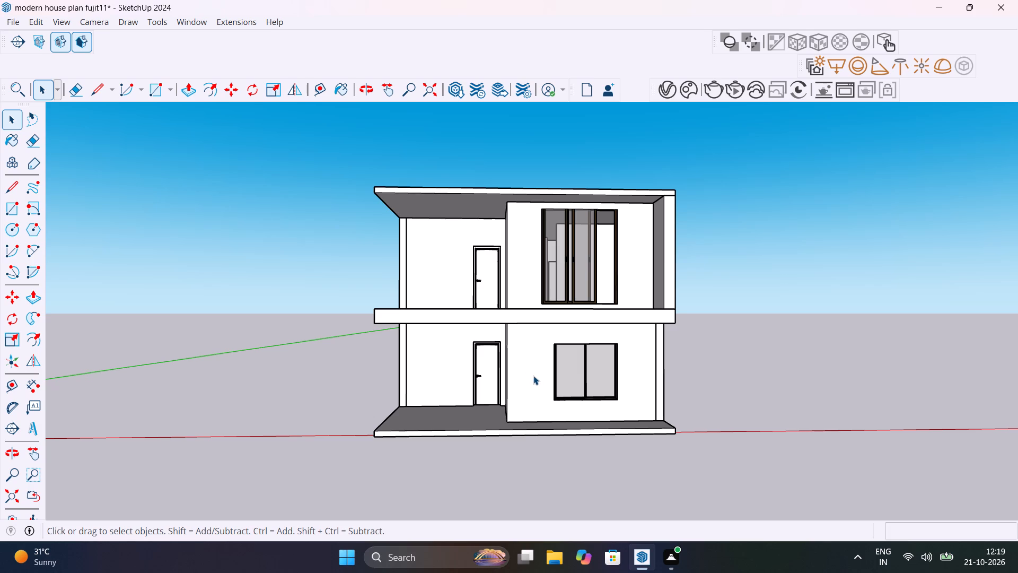
middle_click_drag(555, 417, 688, 449)
scroll(585, 441, "down", 1)
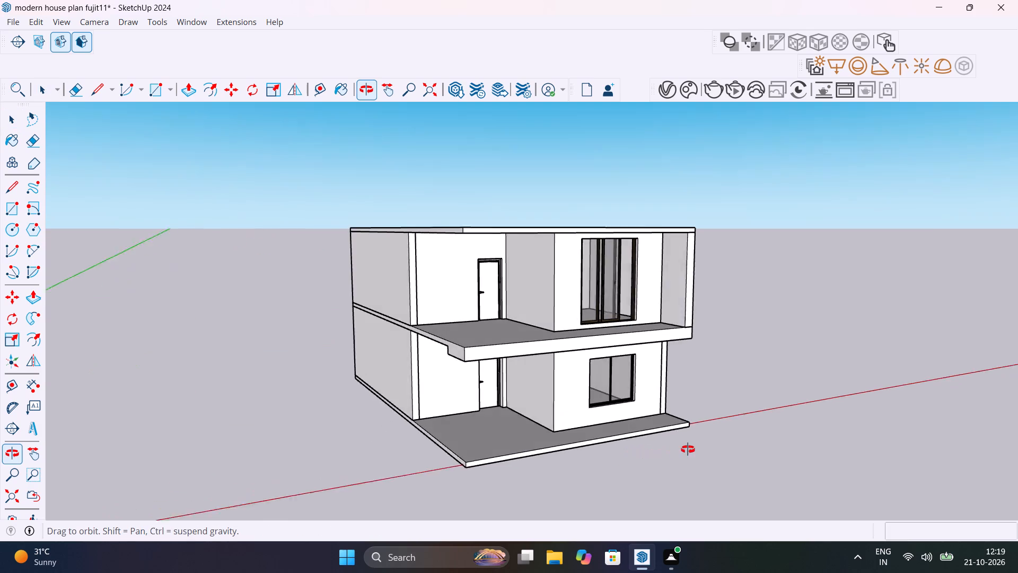
middle_click_drag(688, 449, 704, 448)
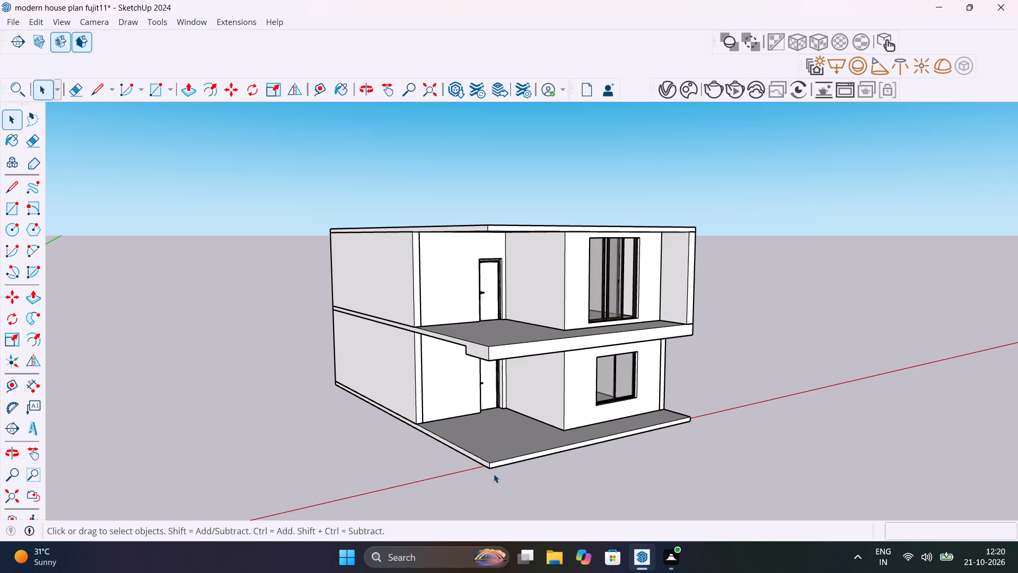
scroll(494, 474, "up", 5)
middle_click_drag(495, 472, 582, 514)
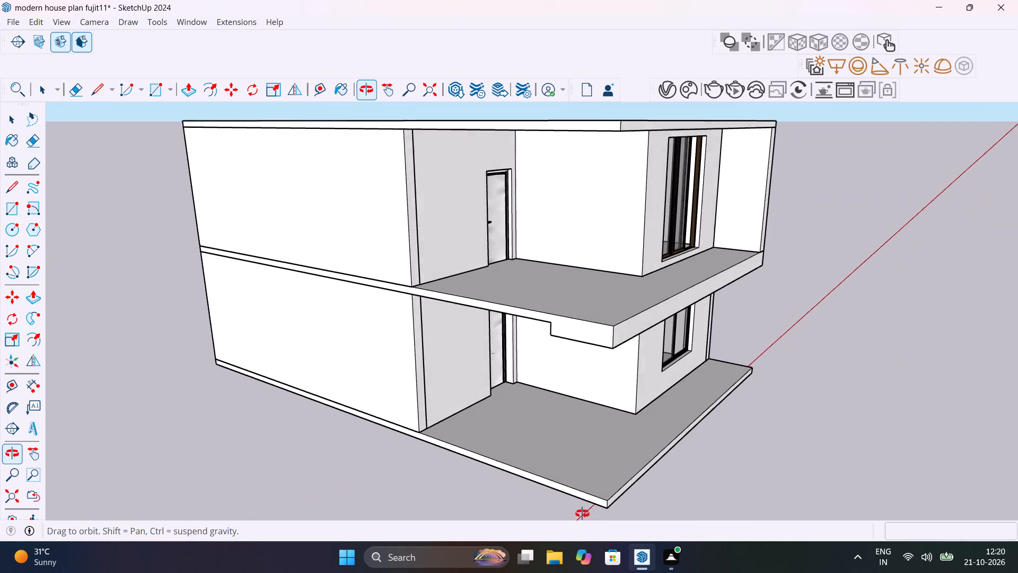
middle_click_drag(582, 514, 444, 491)
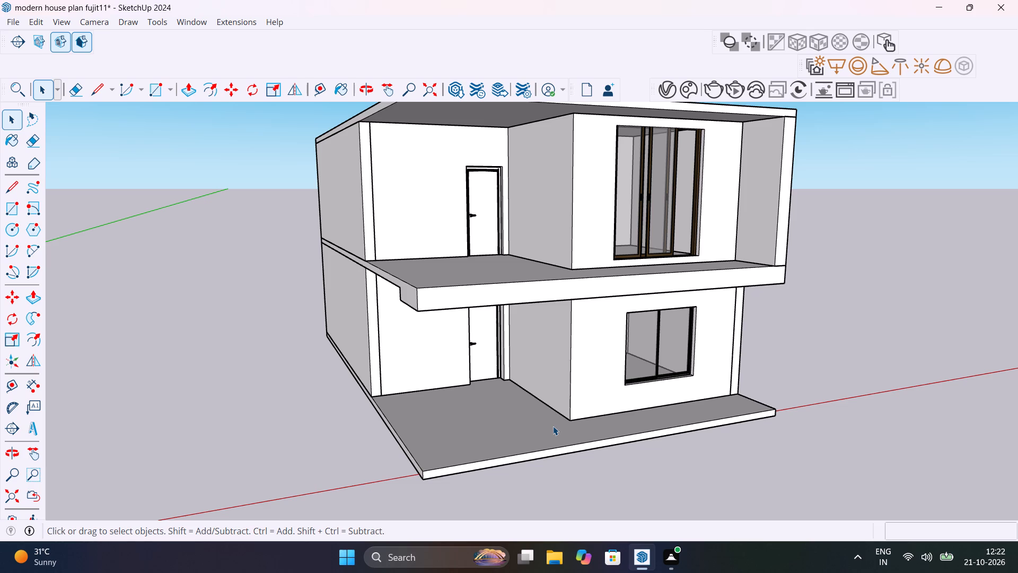
scroll(559, 444, "down", 6)
scroll(574, 420, "up", 3)
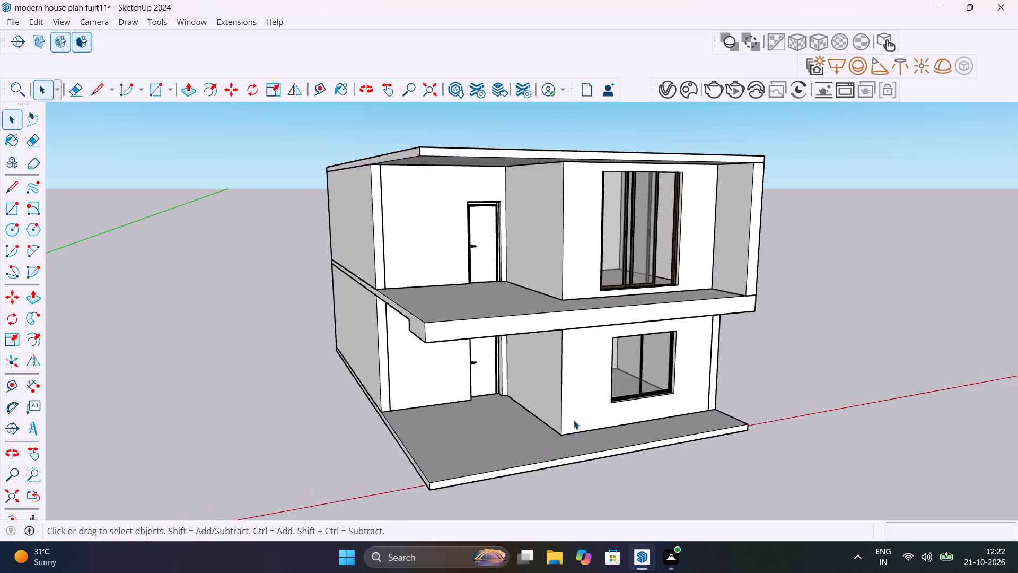
scroll(574, 420, "up", 10)
scroll(679, 481, "down", 13)
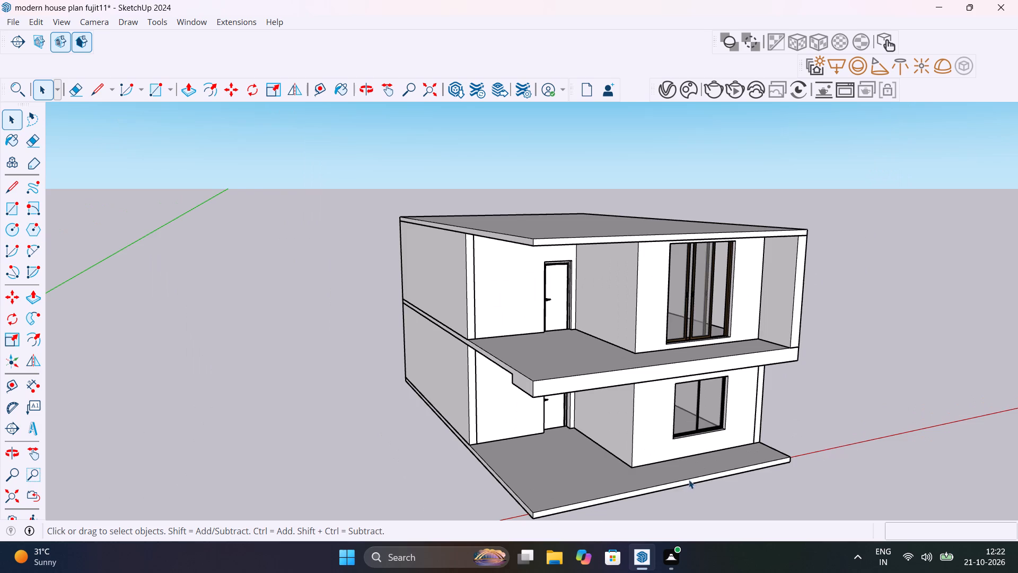
middle_click_drag(683, 476, 546, 474)
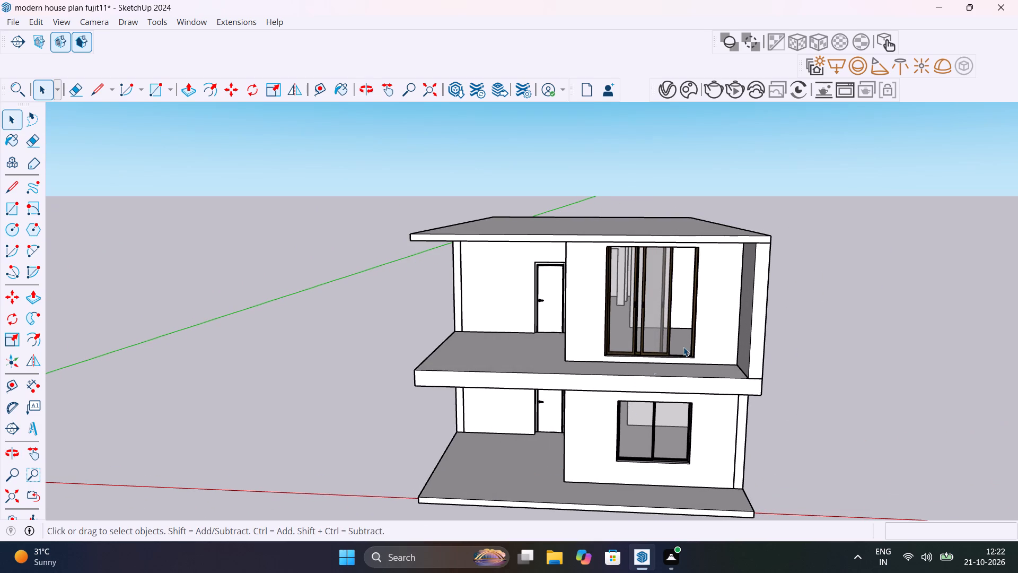
scroll(725, 329, "up", 5)
scroll(647, 318, "up", 10)
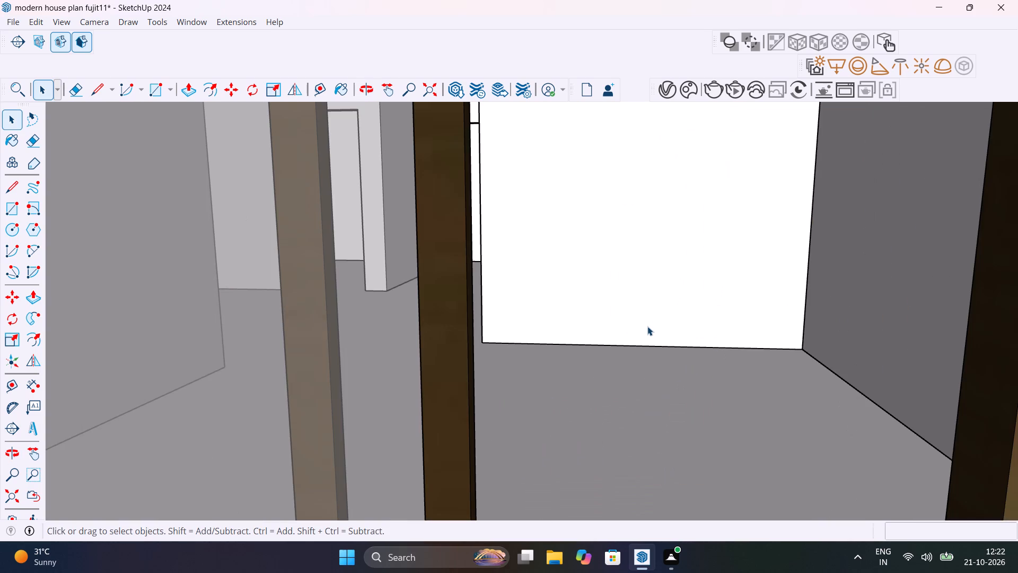
scroll(542, 401, "down", 9)
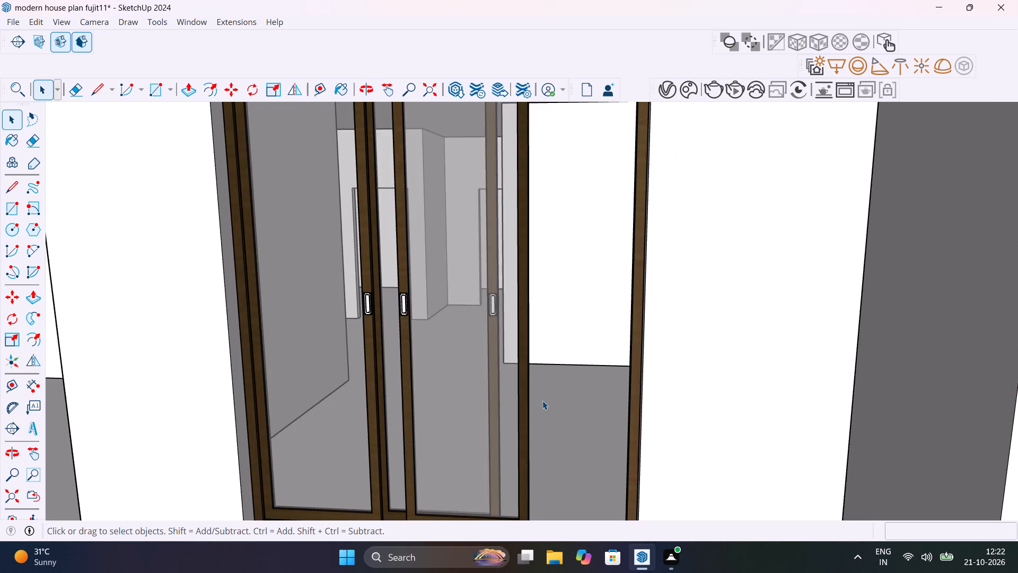
scroll(542, 401, "down", 10)
middle_click_drag(554, 410, 718, 450)
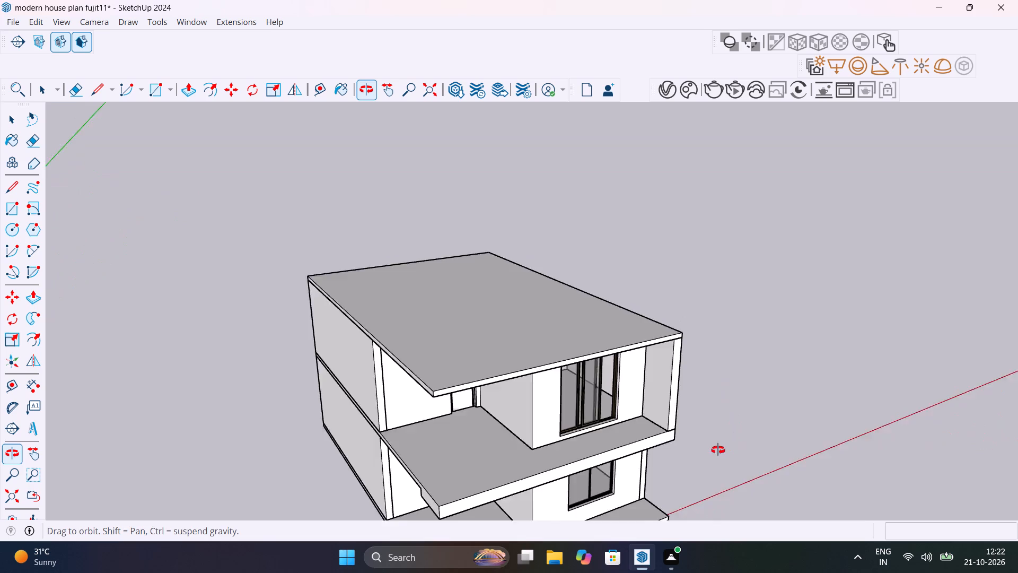
middle_click_drag(718, 450, 581, 359)
scroll(581, 359, "down", 8)
middle_click_drag(590, 363, 568, 435)
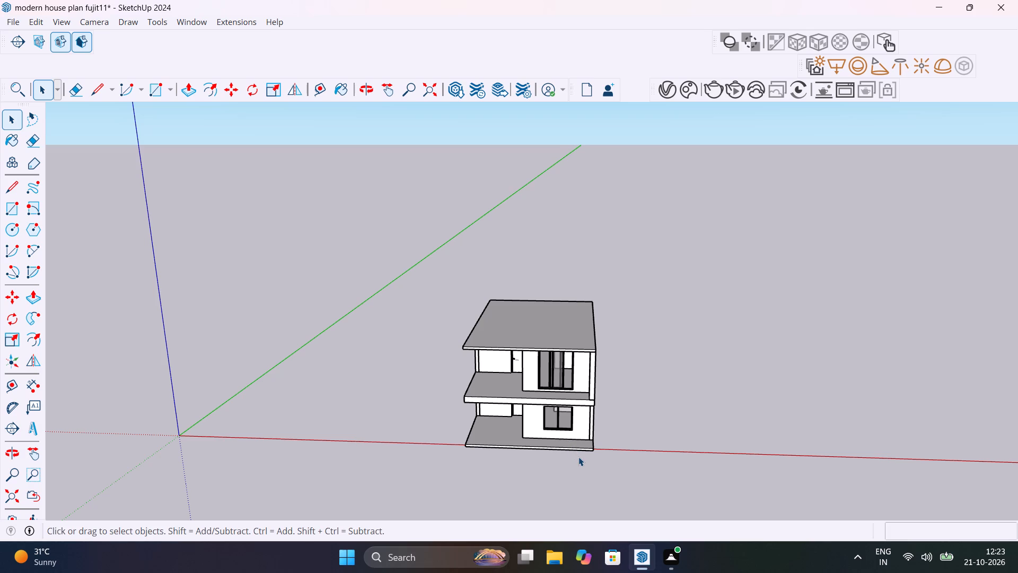
scroll(578, 457, "up", 1)
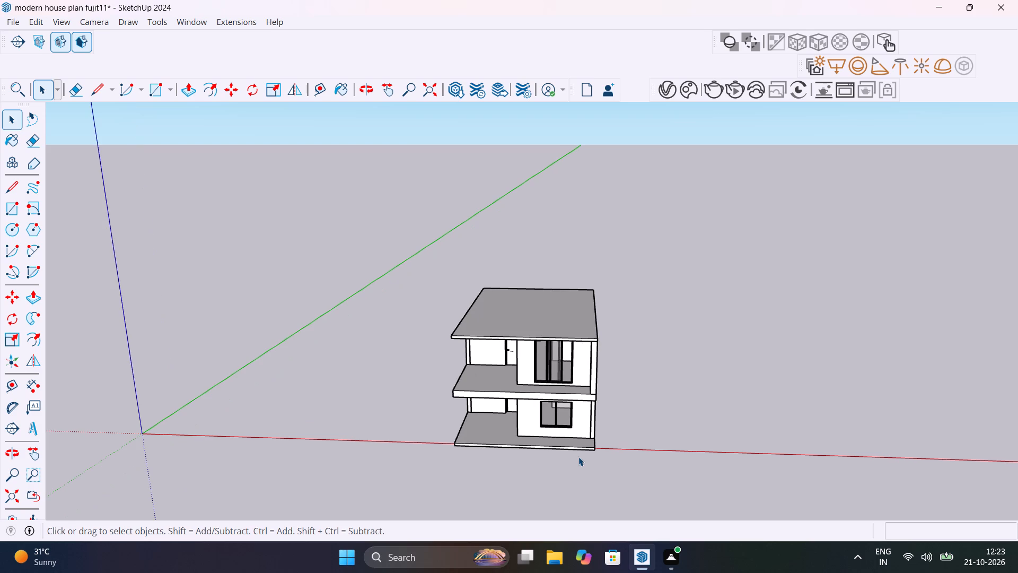
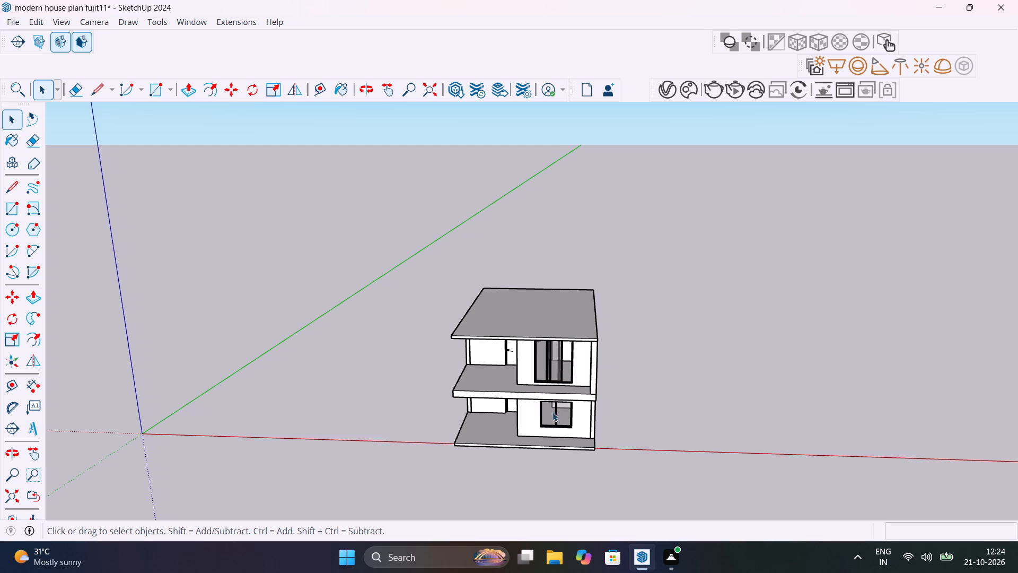
Inspect the front facade up close and from the side, checking the ground-floor door, window and balcony slab.
scroll(560, 432, "up", 9)
middle_click_drag(563, 447, 670, 440)
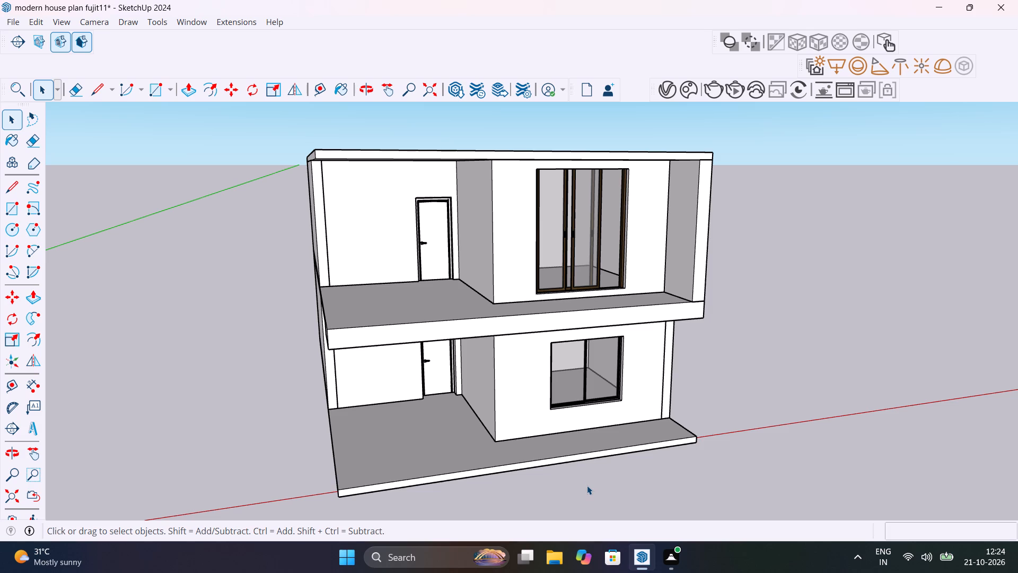
left_click(534, 366)
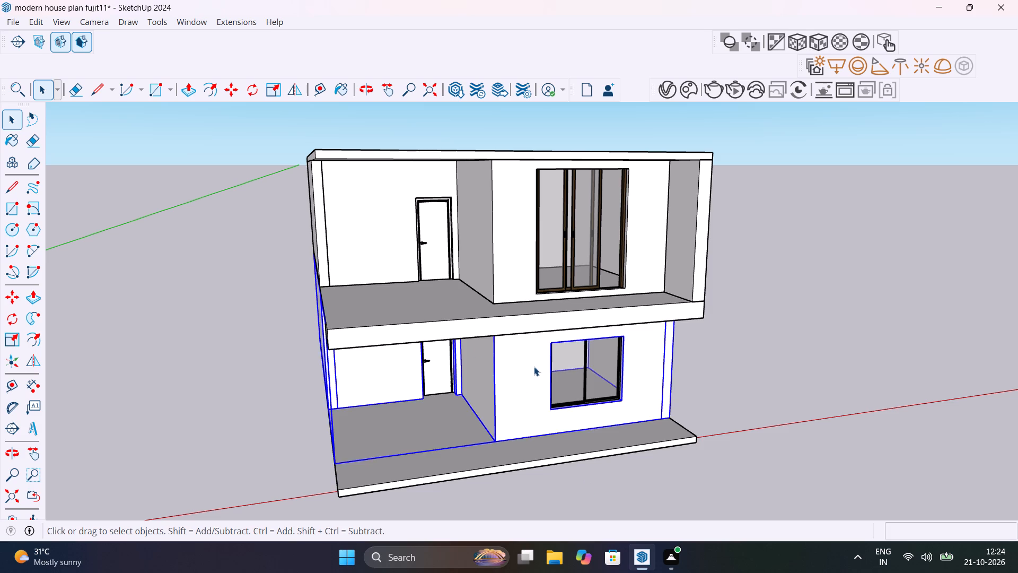
scroll(534, 367, "up", 5)
left_click(383, 350)
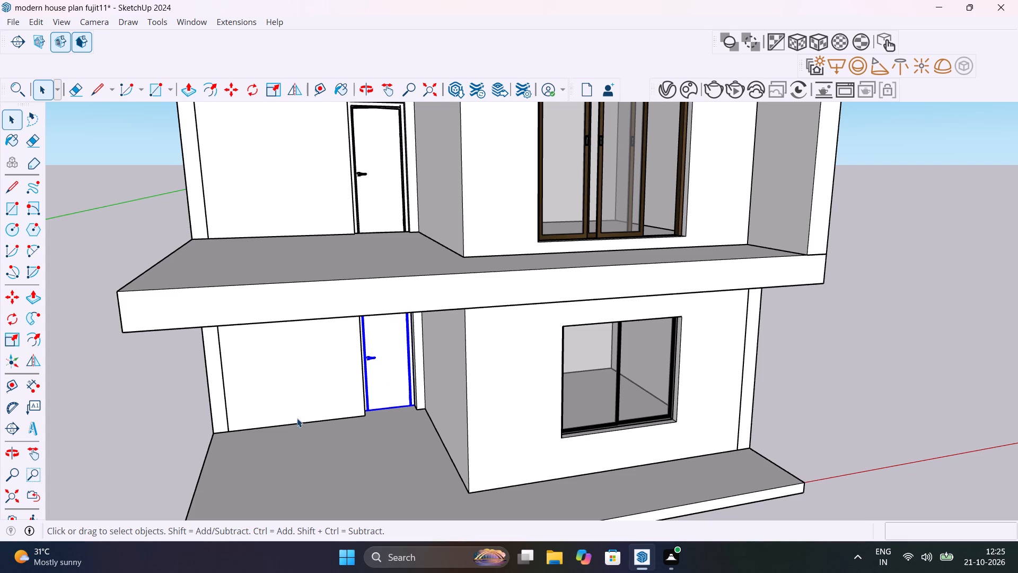
left_click(159, 394)
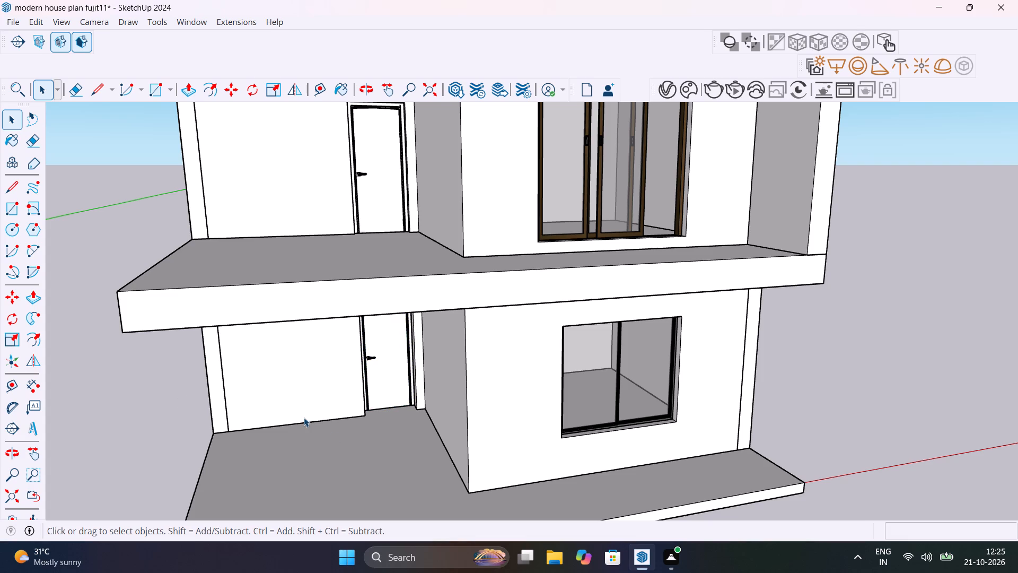
scroll(414, 380, "up", 5)
scroll(399, 369, "down", 7)
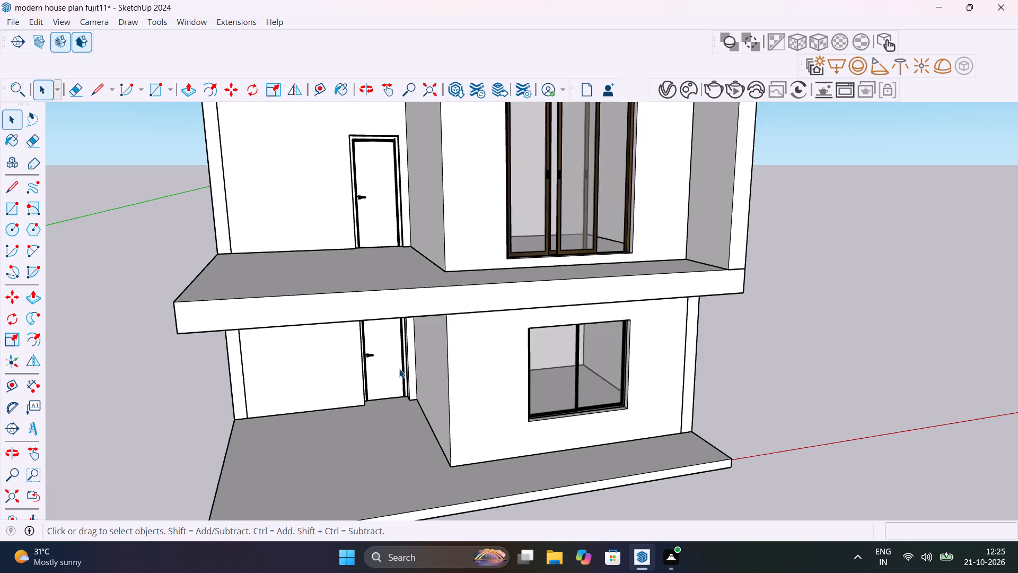
middle_click_drag(419, 378, 674, 345)
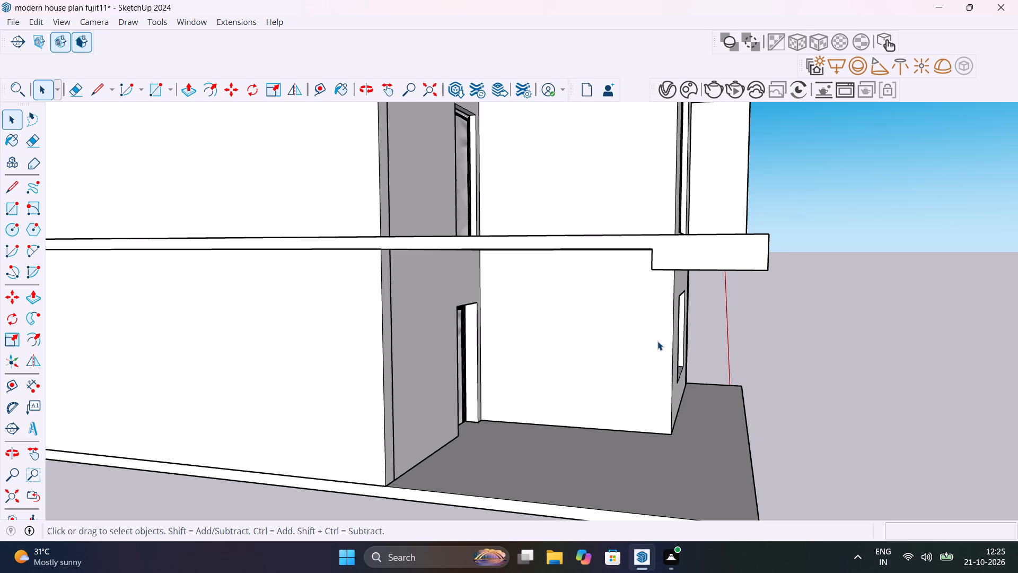
middle_click_drag(542, 341, 436, 341)
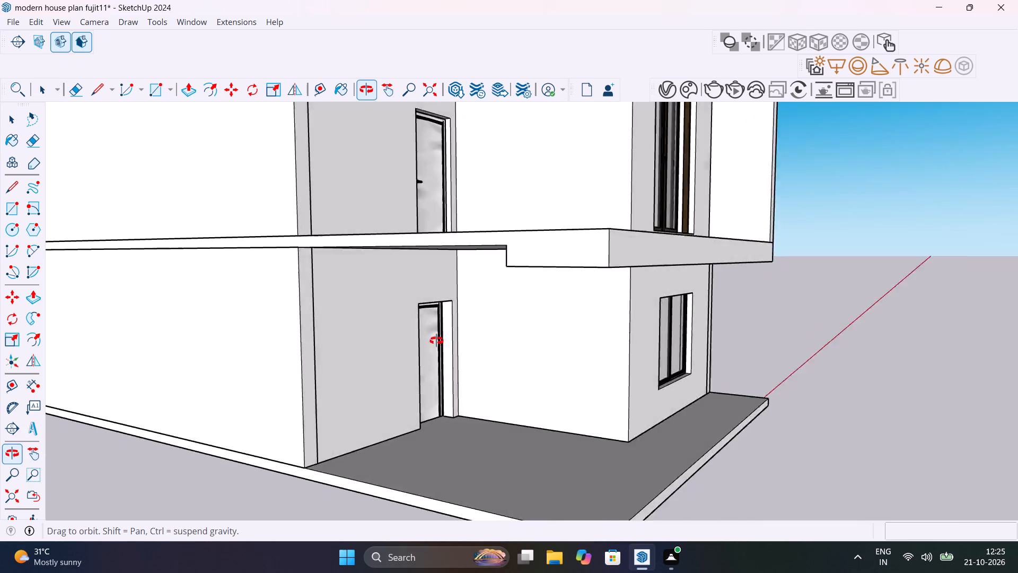
middle_click_drag(436, 341, 373, 359)
scroll(405, 353, "up", 4)
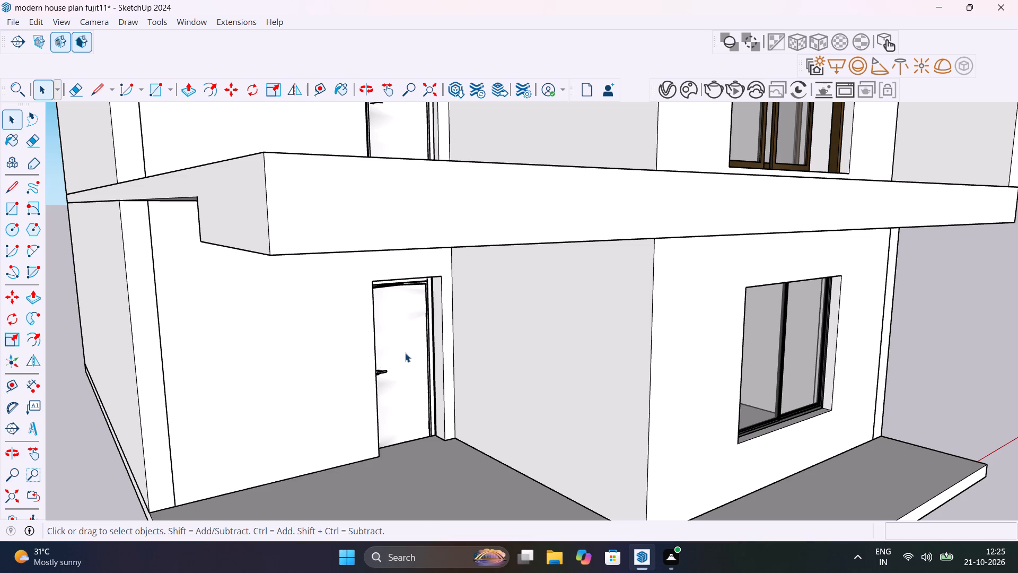
scroll(405, 353, "down", 11)
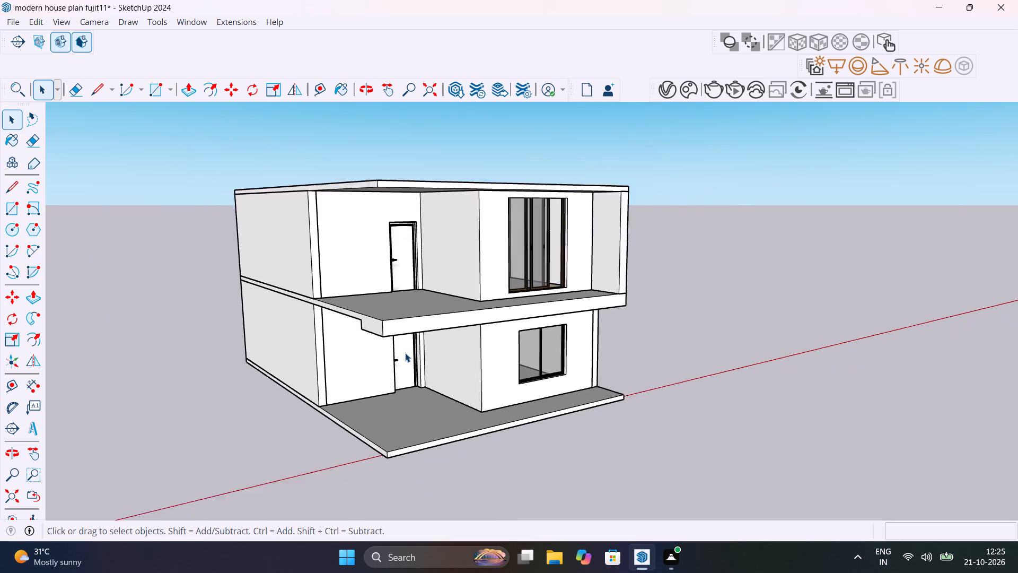
scroll(405, 353, "down", 1)
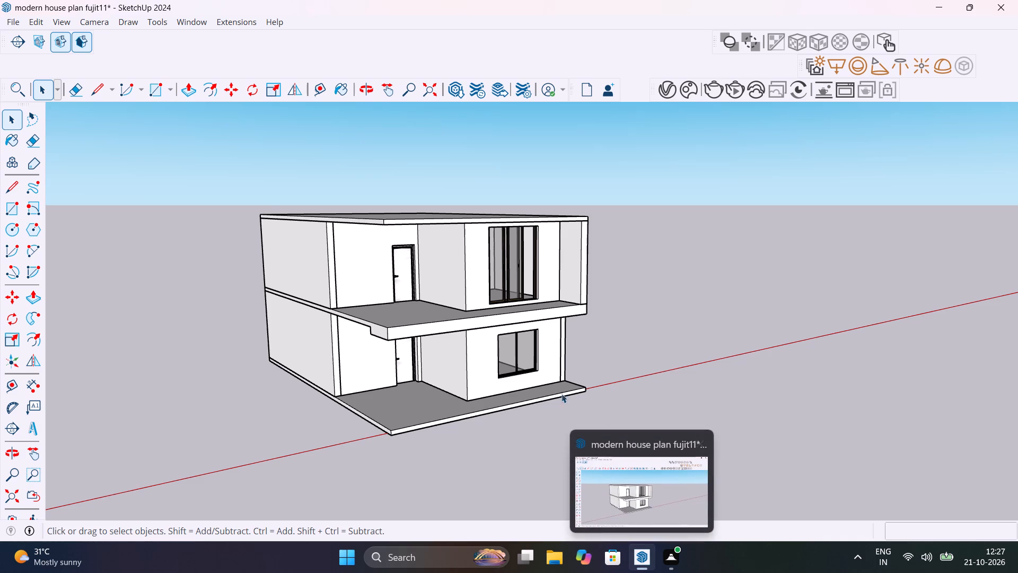
left_click(496, 463)
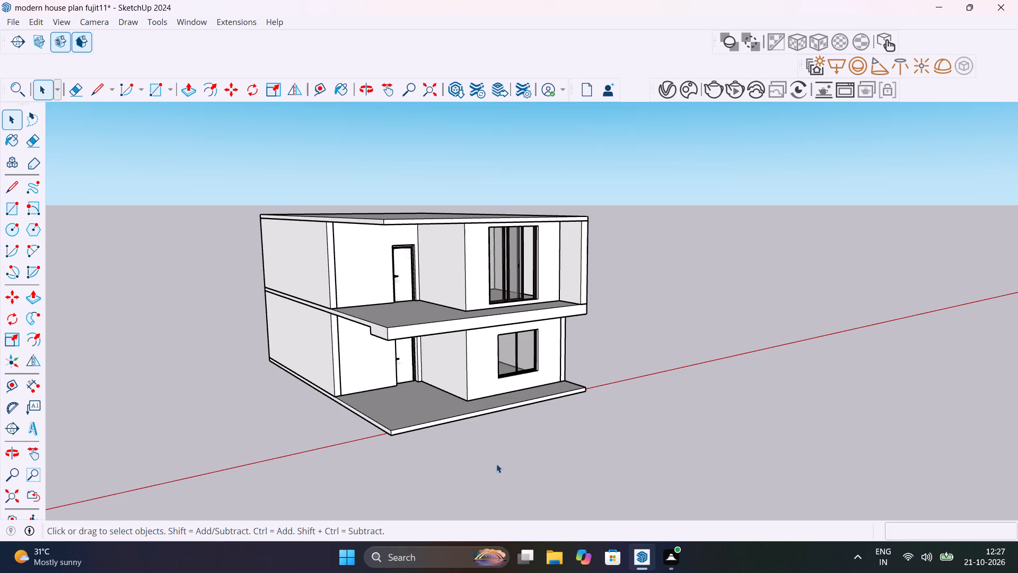
scroll(489, 284, "up", 5)
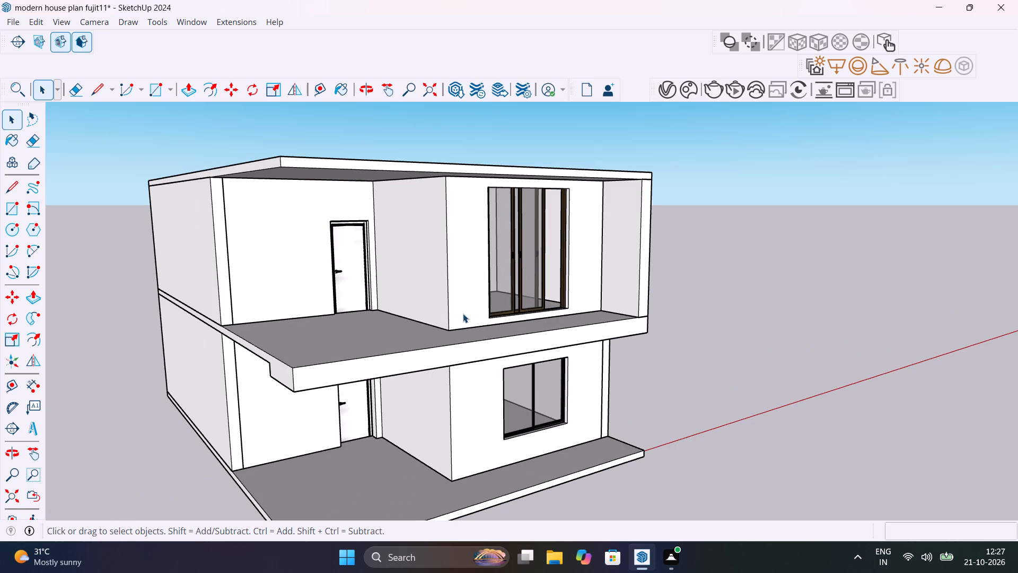
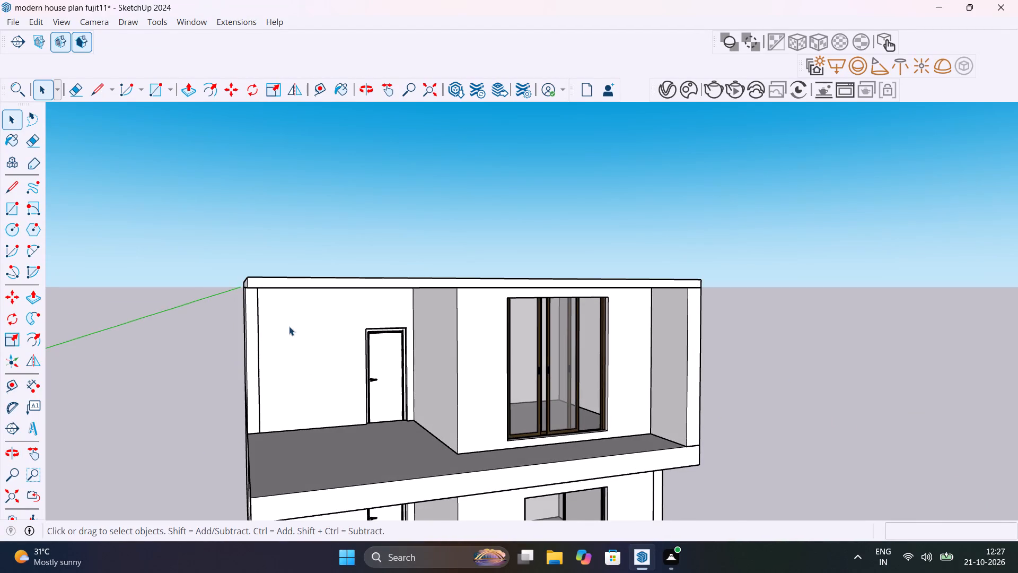
Examine the roof slab's side face and its overhang over the upper balcony from above, below, the side and the front.
scroll(288, 310, "up", 2)
middle_click_drag(323, 327, 459, 358)
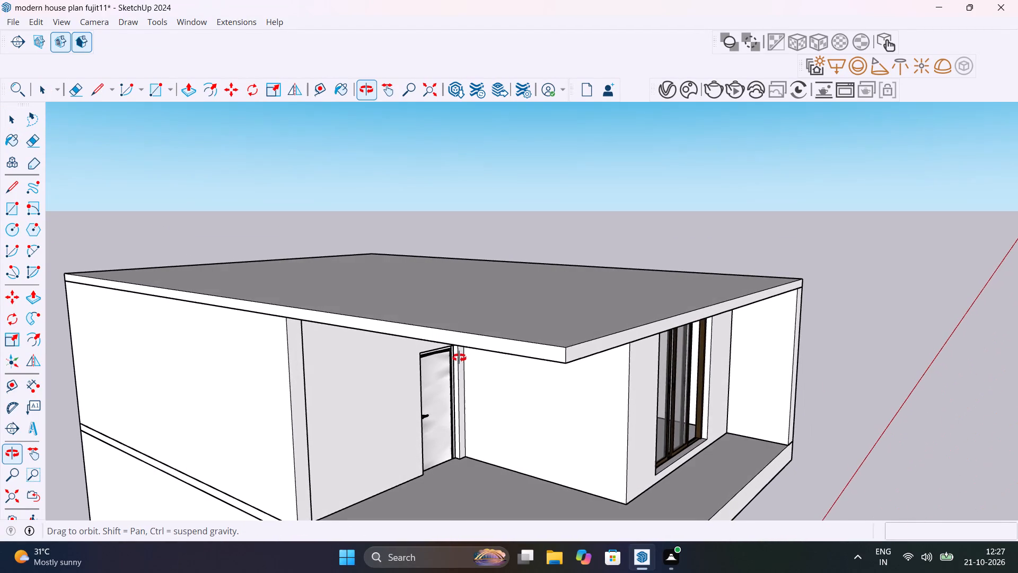
middle_click_drag(459, 358, 459, 356)
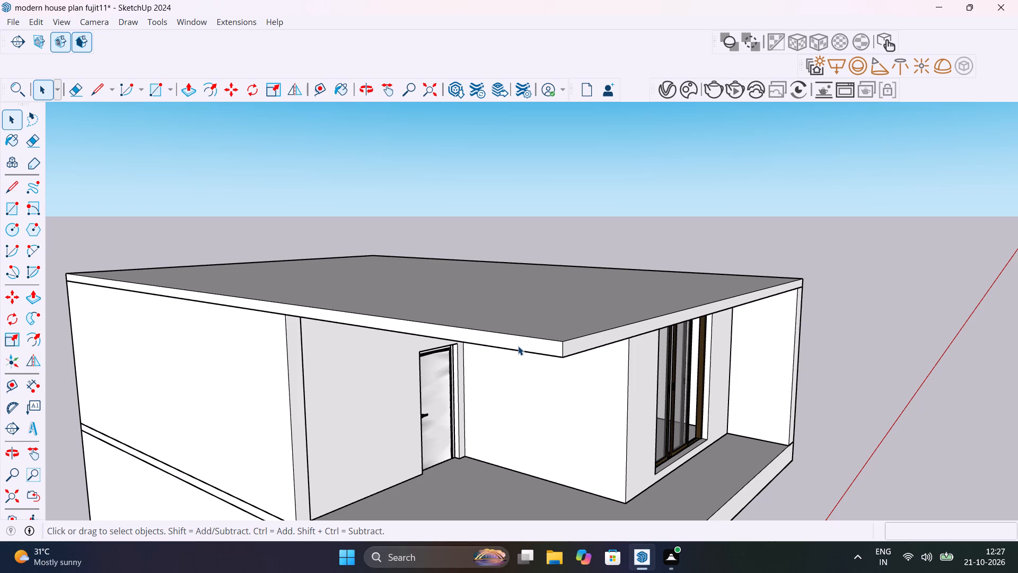
left_click(518, 346)
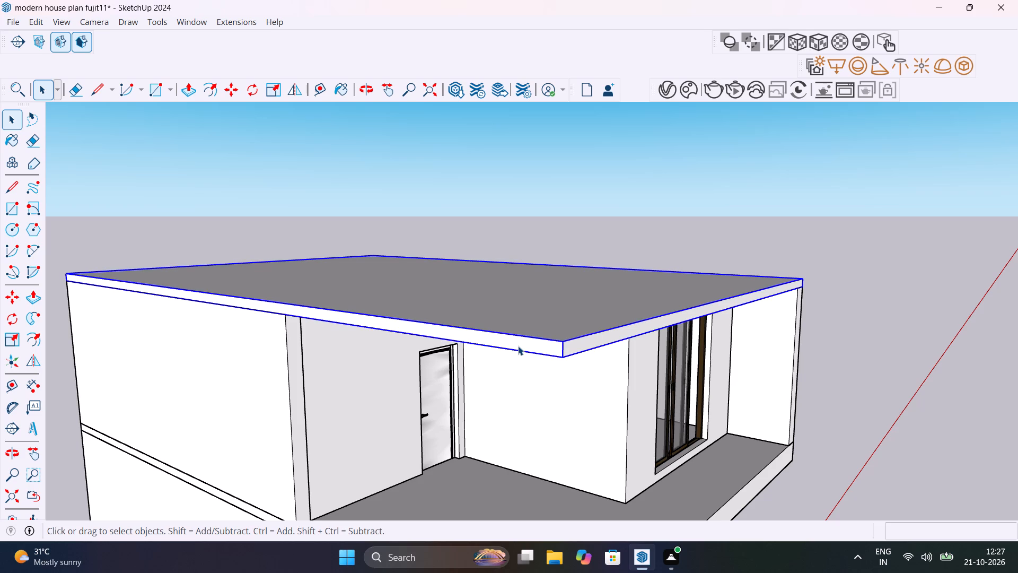
double_click(536, 346)
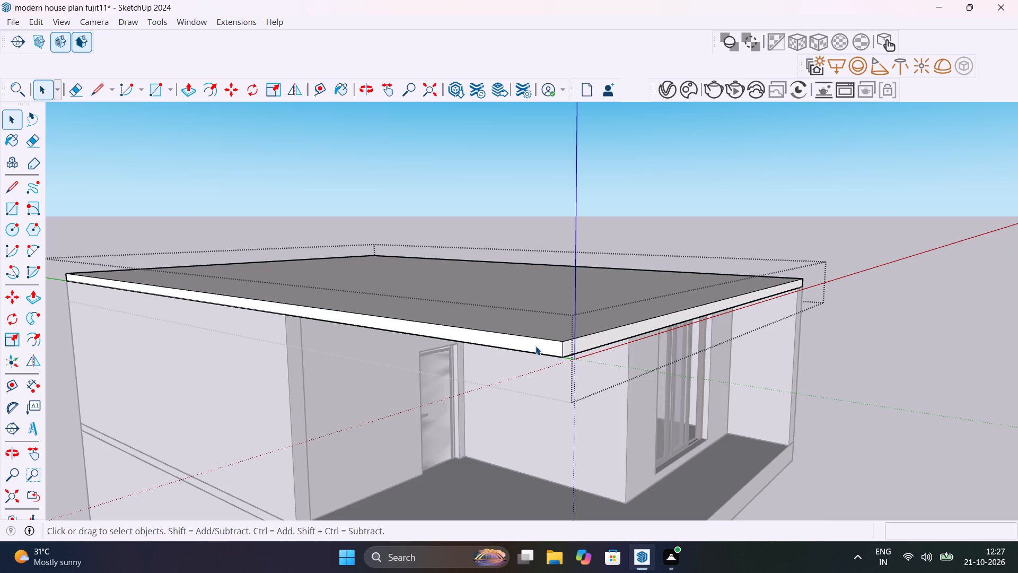
left_click(536, 346)
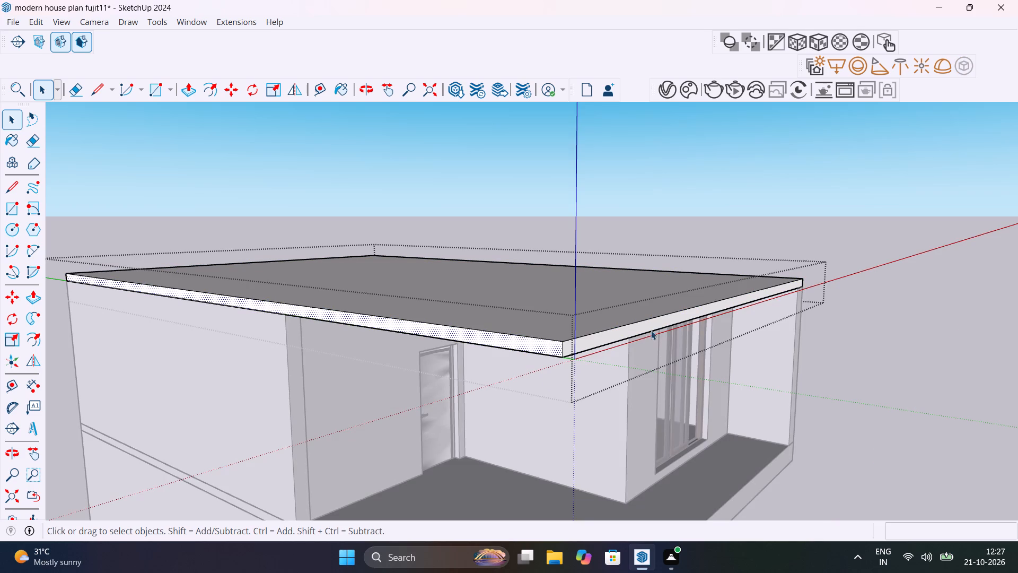
left_click(735, 233)
middle_click_drag(544, 346, 446, 256)
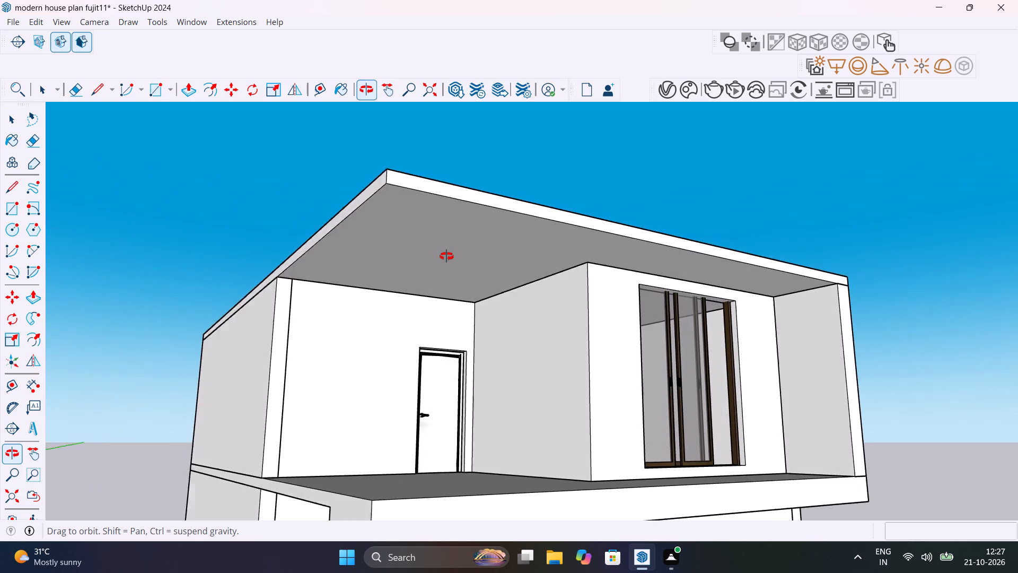
middle_click_drag(446, 256, 424, 267)
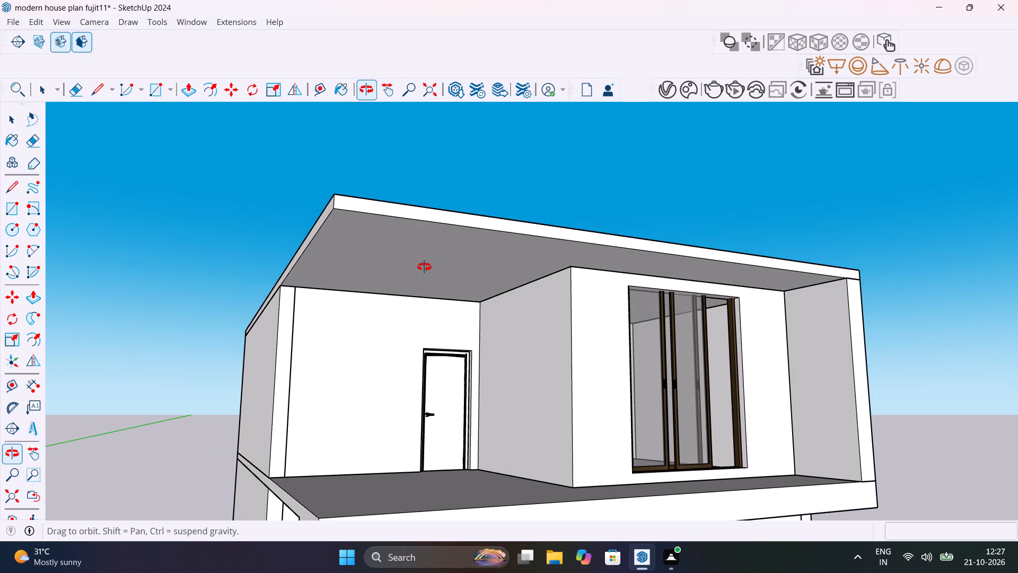
middle_click_drag(424, 267, 524, 544)
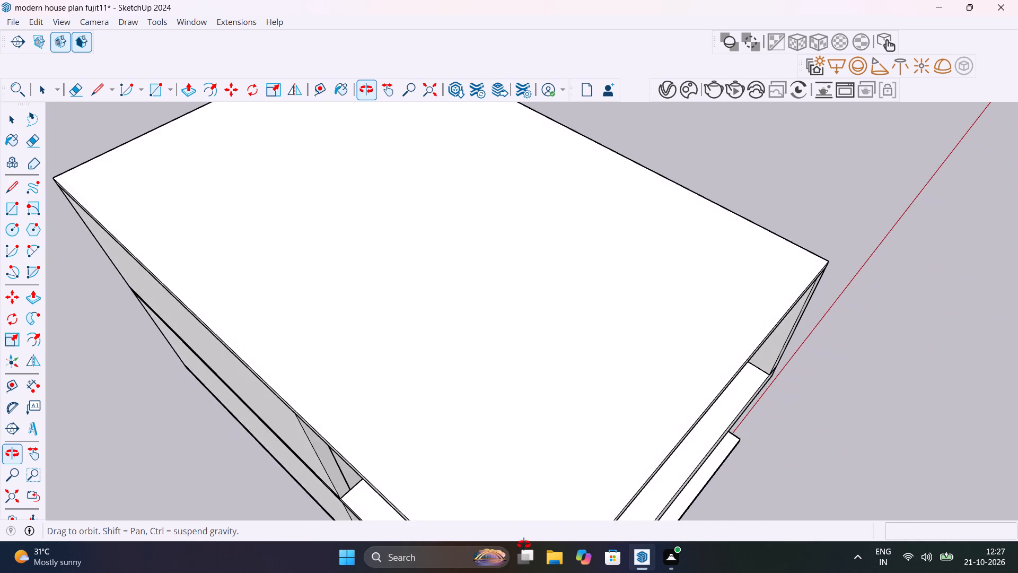
middle_click_drag(524, 544, 600, 268)
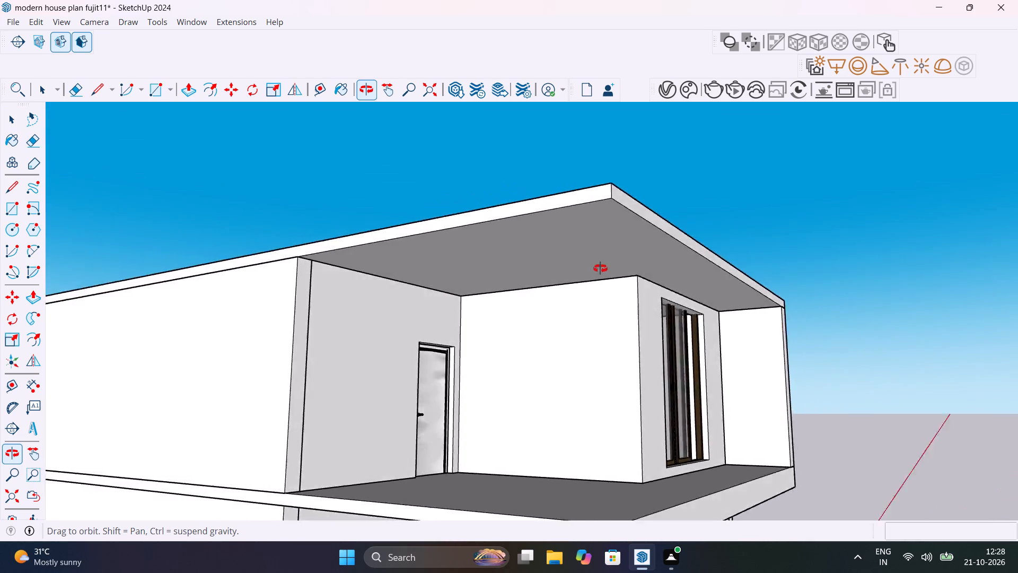
middle_click_drag(600, 268, 708, 275)
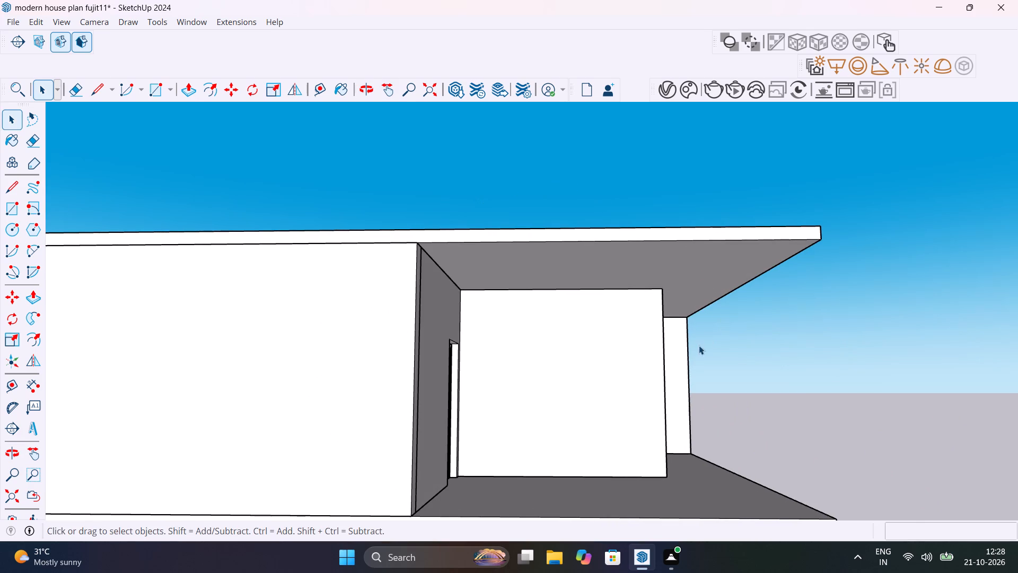
scroll(684, 361, "up", 4)
middle_click_drag(694, 363, 373, 386)
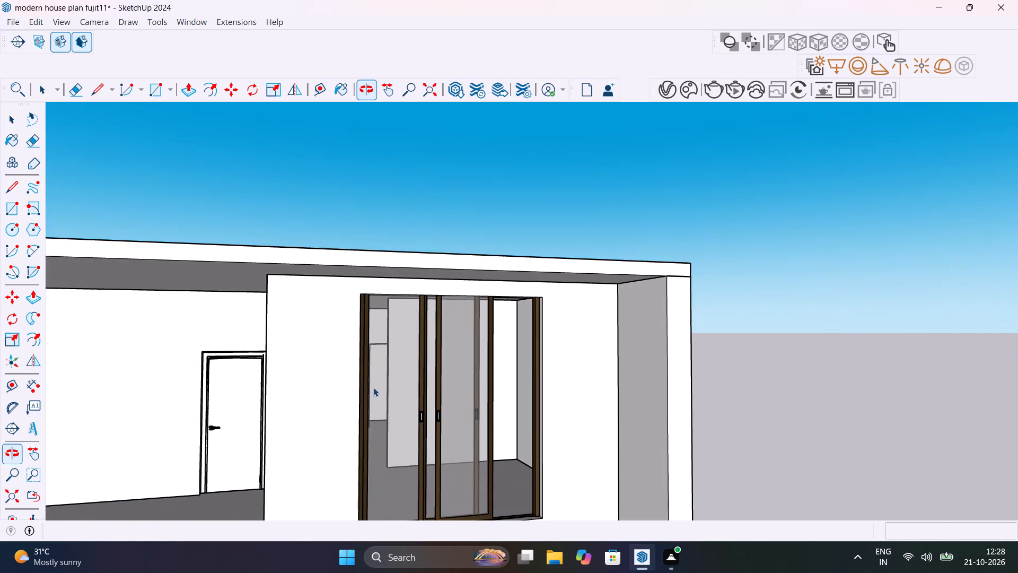
scroll(398, 385, "down", 10)
middle_click_drag(465, 421, 521, 302)
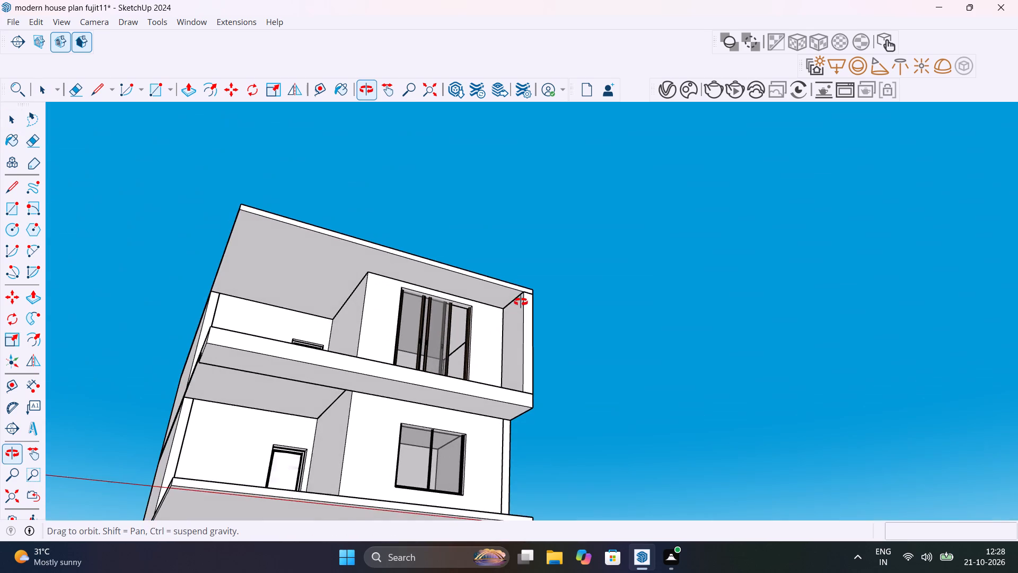
middle_click_drag(521, 302, 540, 329)
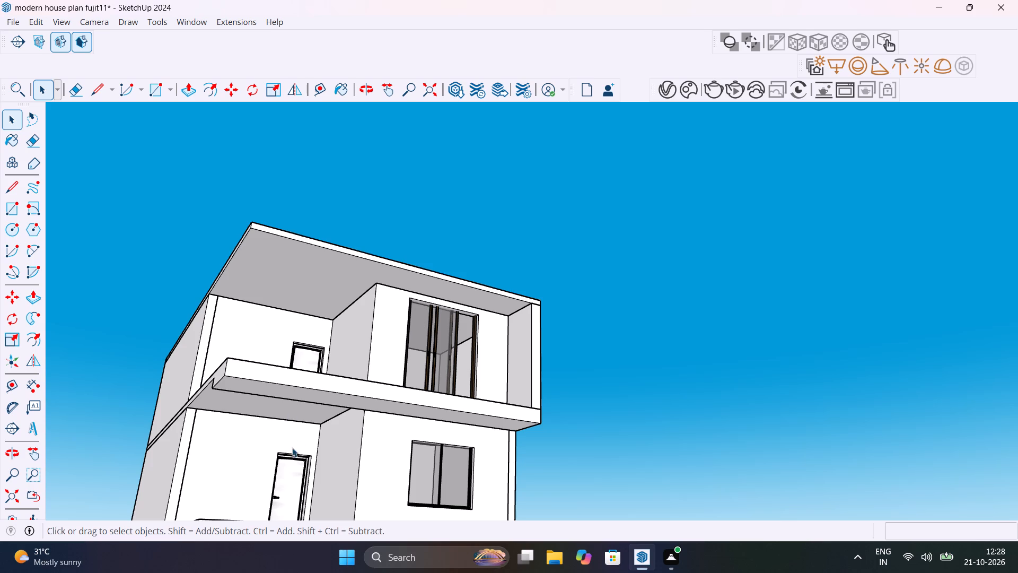
Check the stepped side face of the first-floor slab inside its group, and leave the group.
middle_click_drag(288, 433, 481, 503)
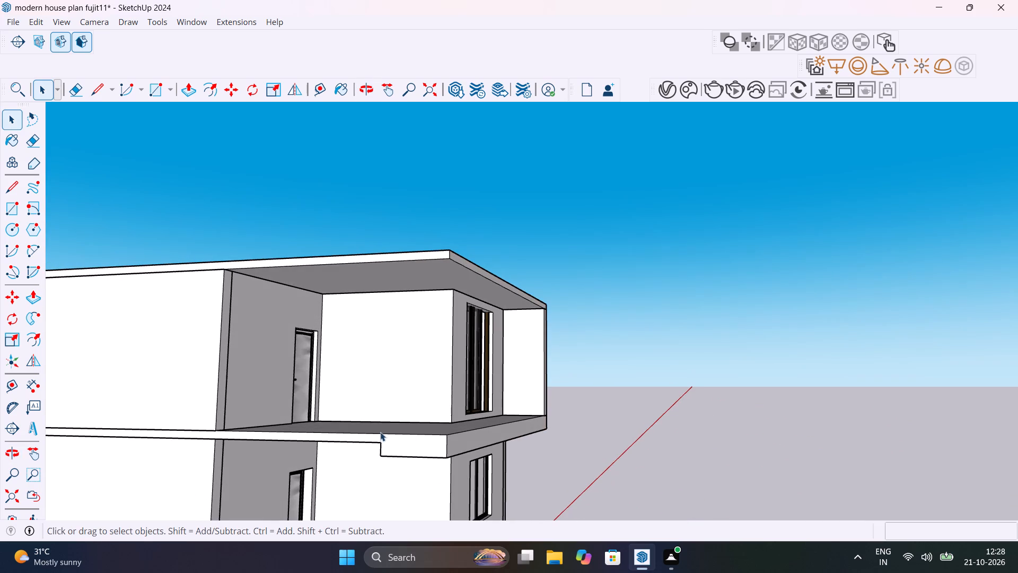
left_click(411, 451)
double_click(411, 449)
left_click(411, 449)
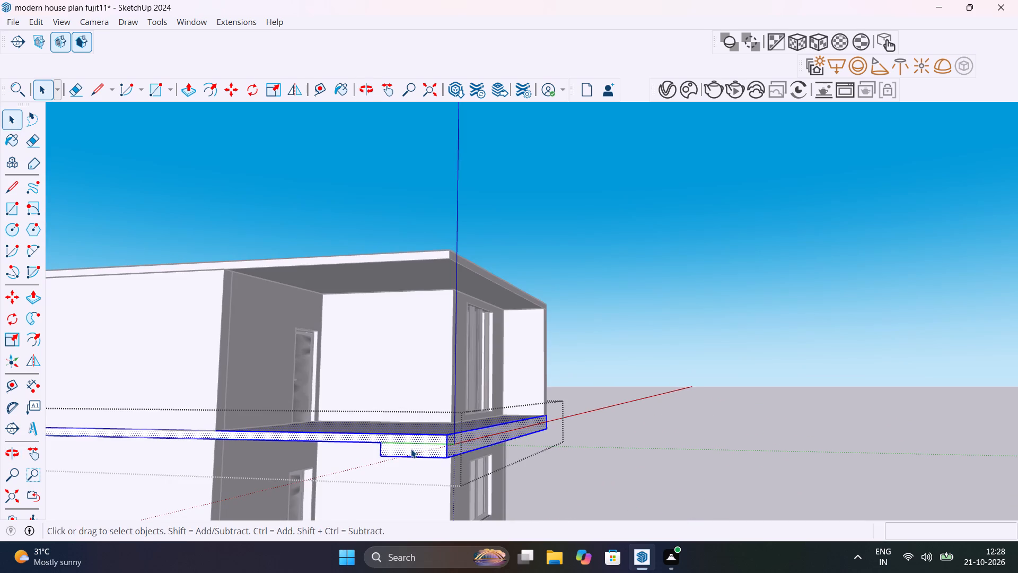
left_click(411, 448)
left_click(401, 445)
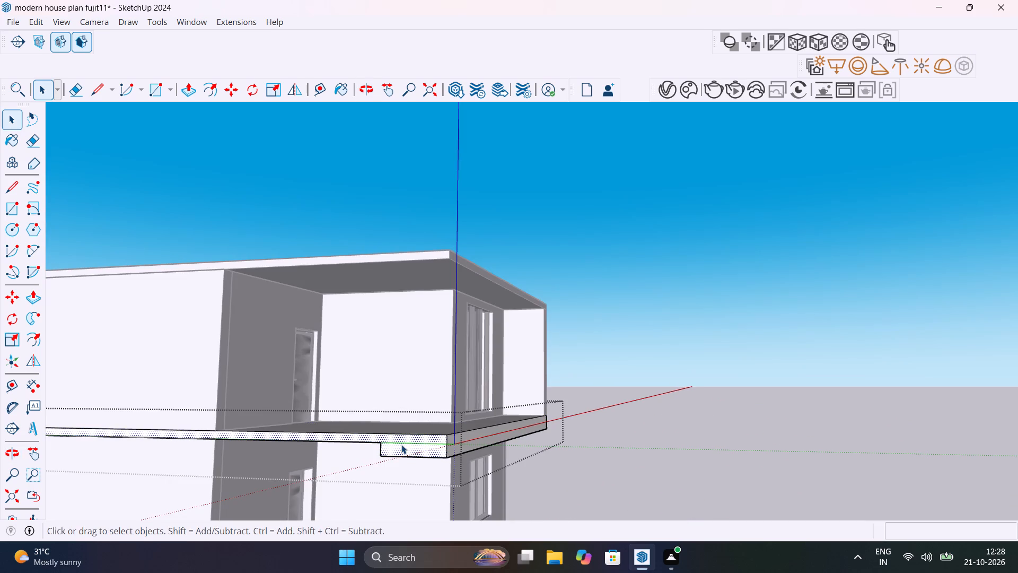
left_click(639, 464)
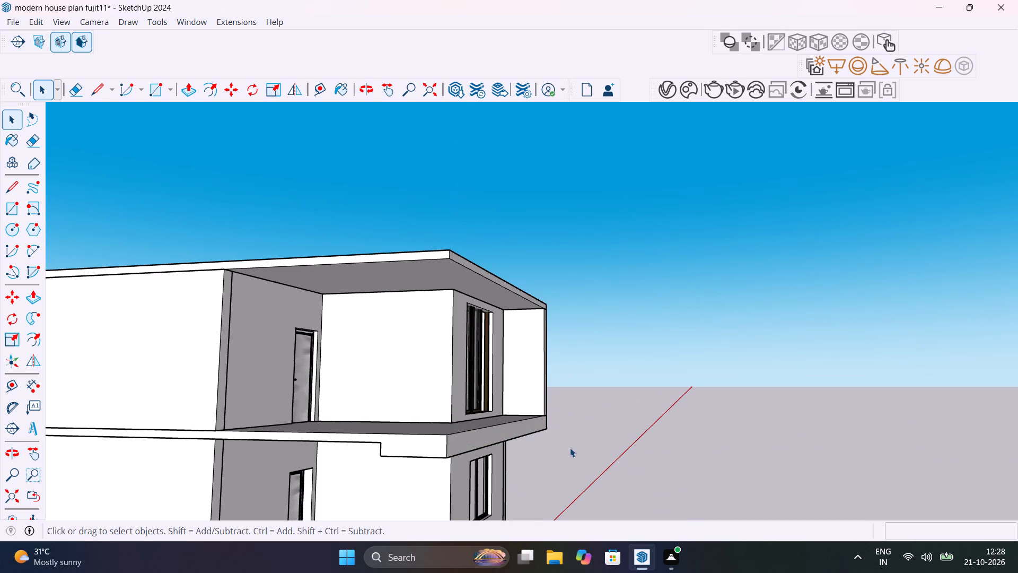
Examine the whole house from the side and front, comparing both floors' slabs, doors and windows.
scroll(497, 446, "down", 10)
middle_click_drag(405, 499, 394, 498)
scroll(405, 499, "up", 1)
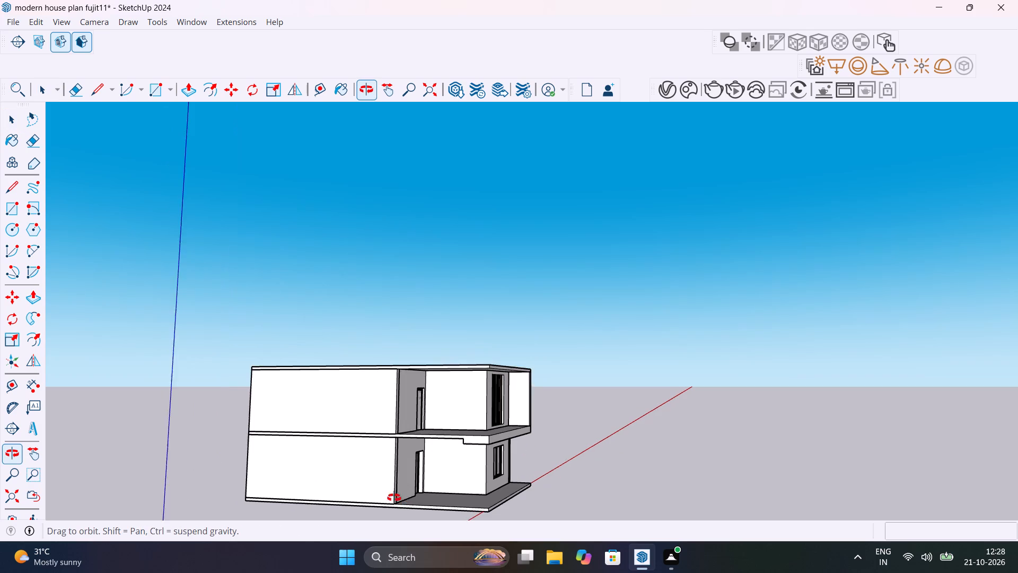
middle_click_drag(394, 498, 199, 508)
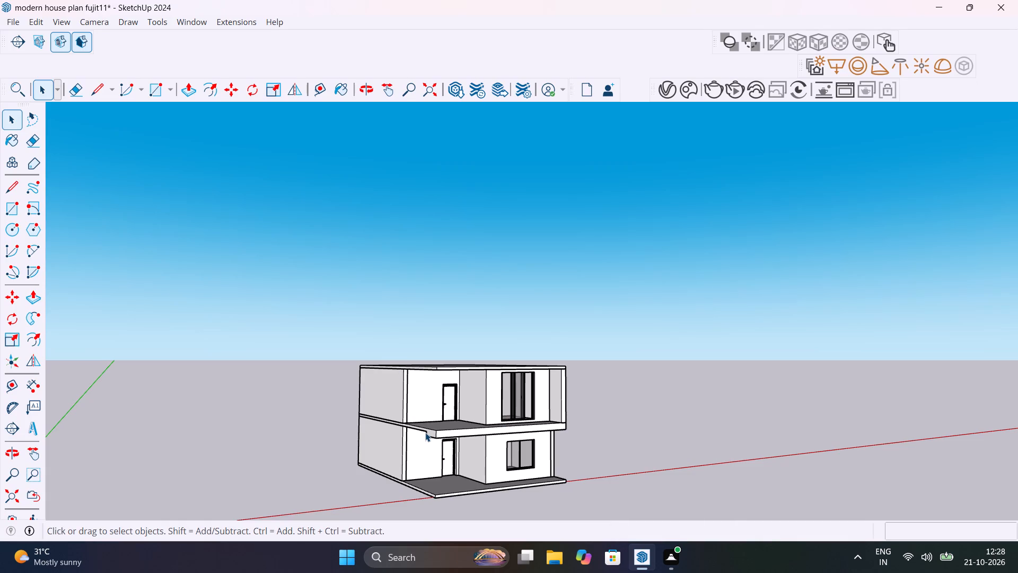
scroll(478, 431, "up", 2)
middle_click_drag(423, 483, 373, 540)
scroll(557, 436, "up", 3)
middle_click_drag(552, 435, 404, 411)
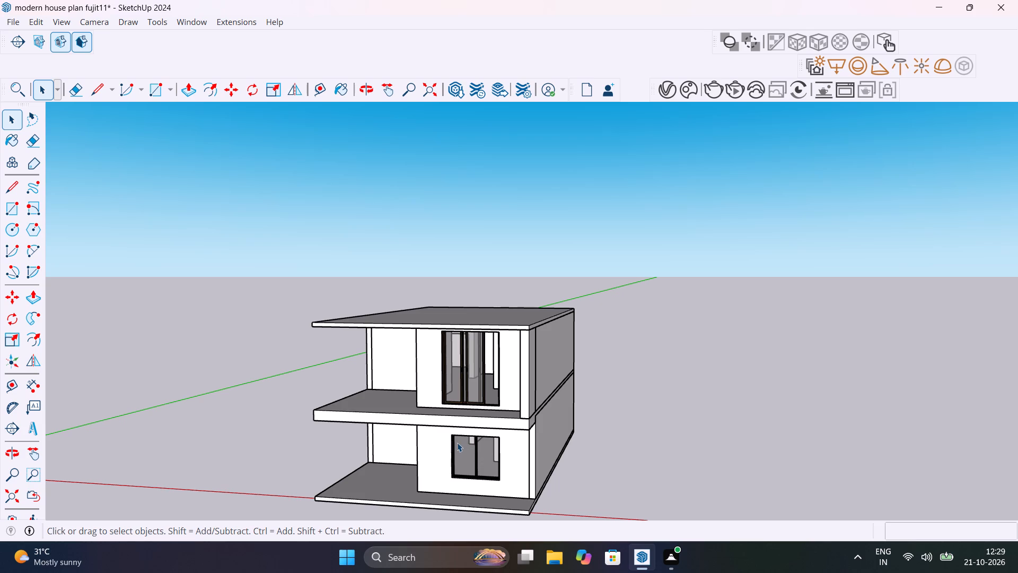
scroll(375, 407, "up", 1)
middle_click_drag(393, 417, 489, 423)
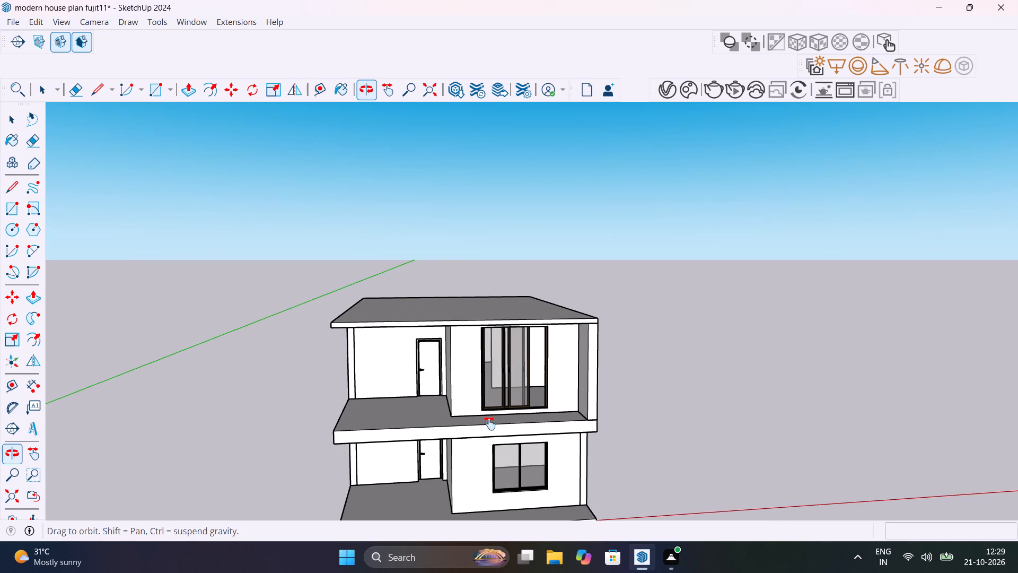
middle_click_drag(489, 423, 589, 466)
Place a guide on the upper balcony floor, parallel to the projecting room's side wall and about 4' 5" from it, beside the door.
scroll(508, 394, "up", 8)
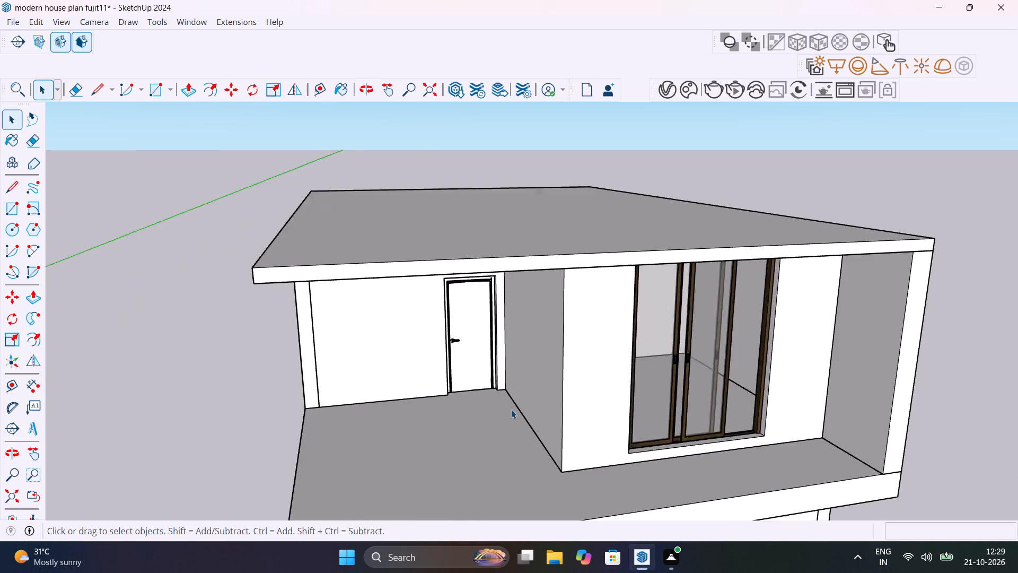
scroll(511, 410, "up", 3)
key("t")
left_click(526, 415)
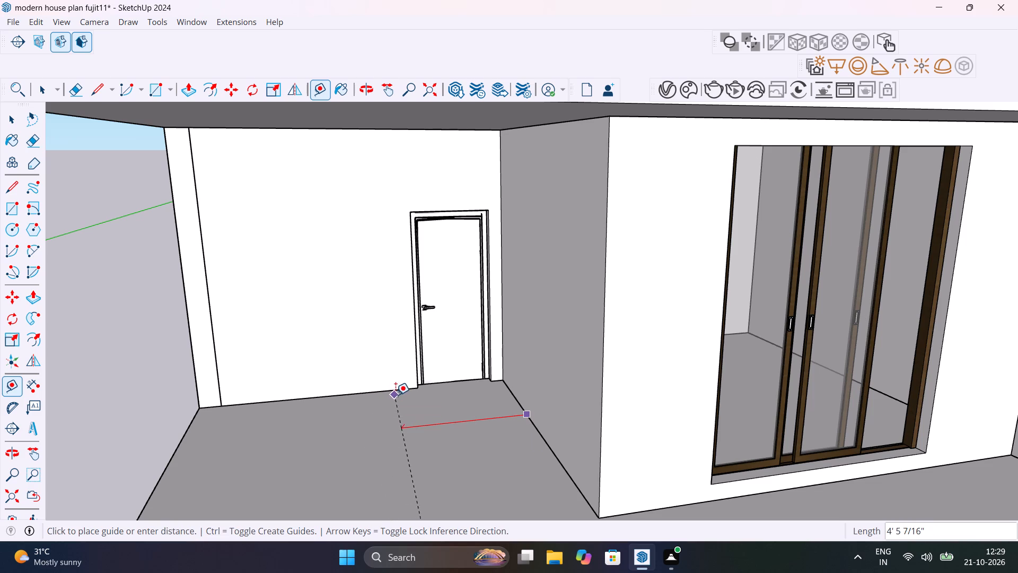
left_click(397, 393)
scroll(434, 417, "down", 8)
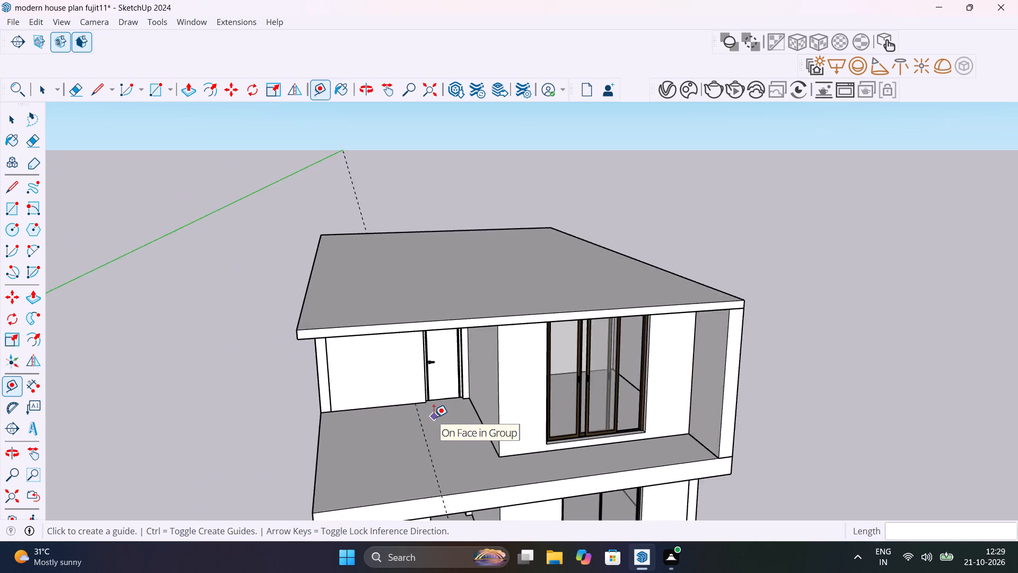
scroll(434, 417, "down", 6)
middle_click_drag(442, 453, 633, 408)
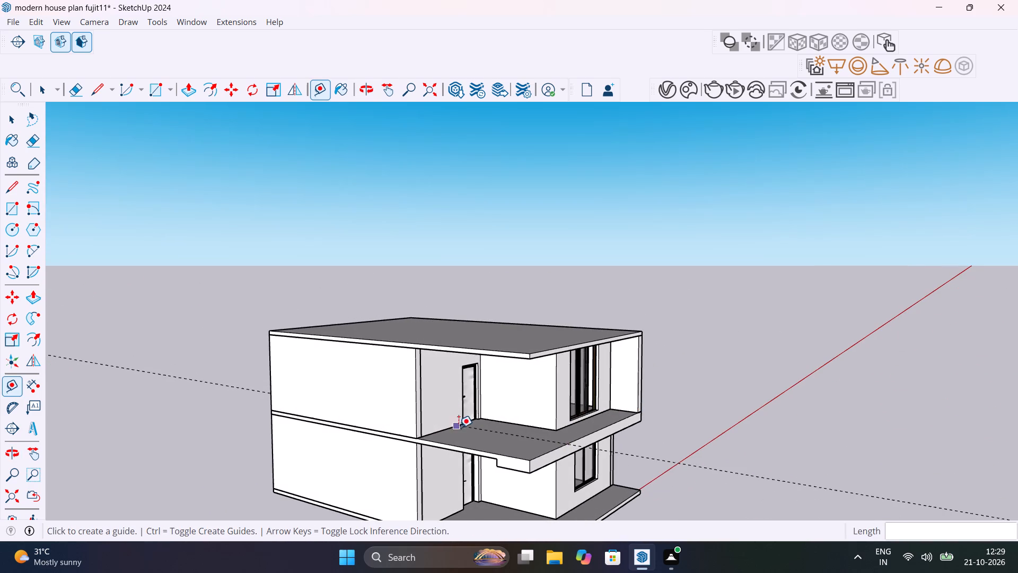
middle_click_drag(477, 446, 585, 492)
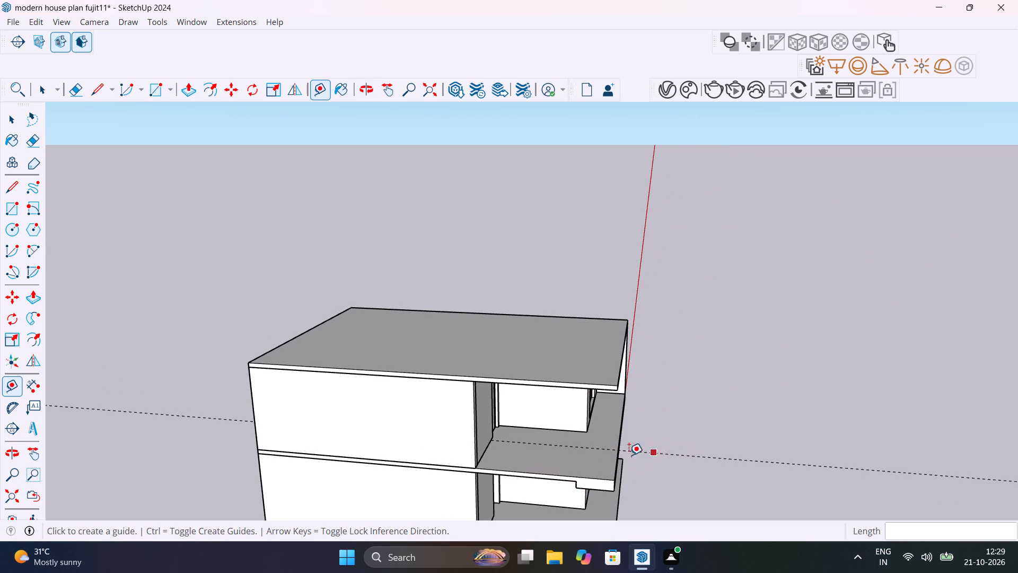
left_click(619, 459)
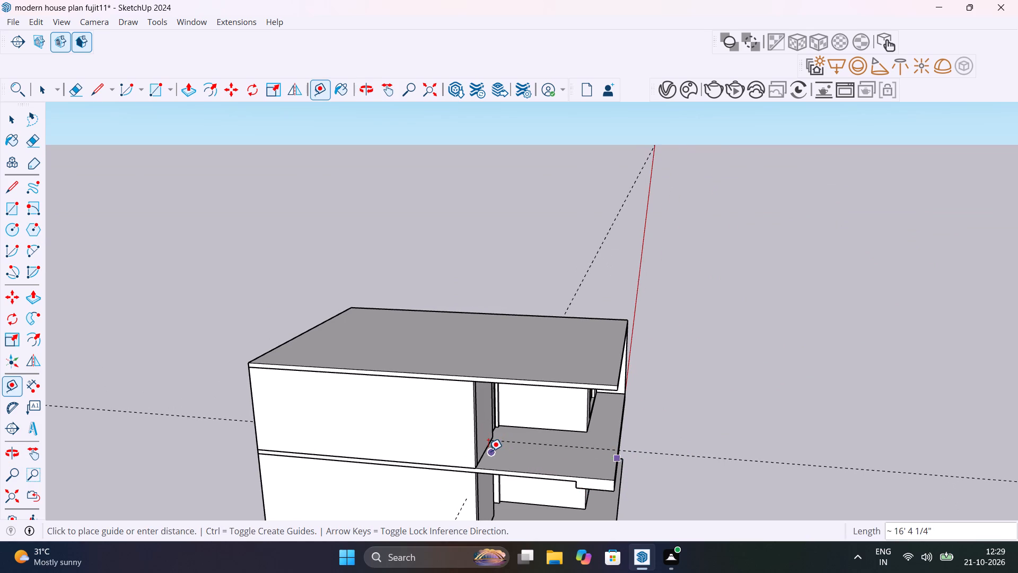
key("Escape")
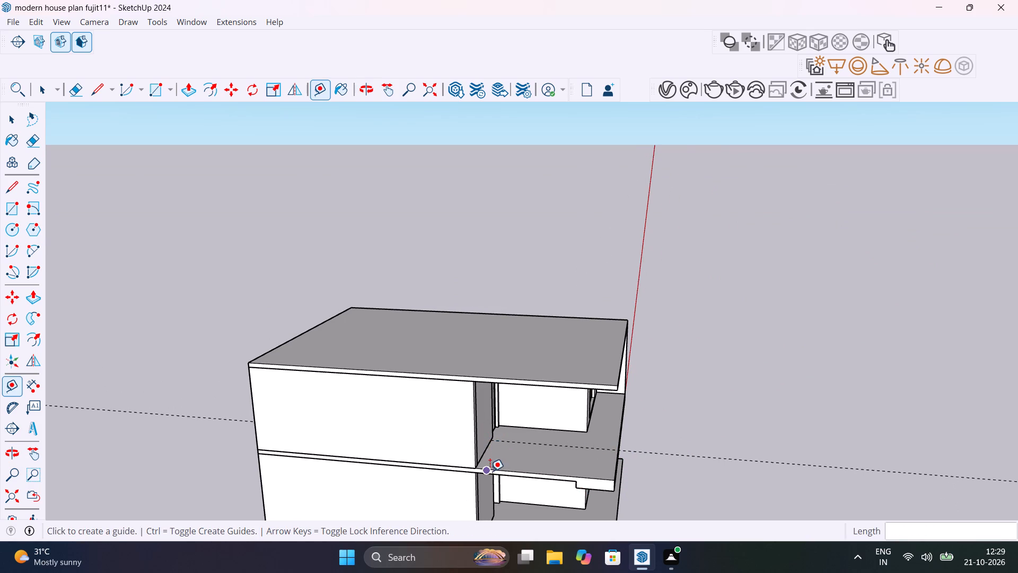
Inside the first-floor slab group, draw a 6" vertical line across its side face at the outer wall's corner, splitting off the balcony part.
key("space")
scroll(489, 472, "up", 5)
middle_click_drag(534, 477, 567, 414)
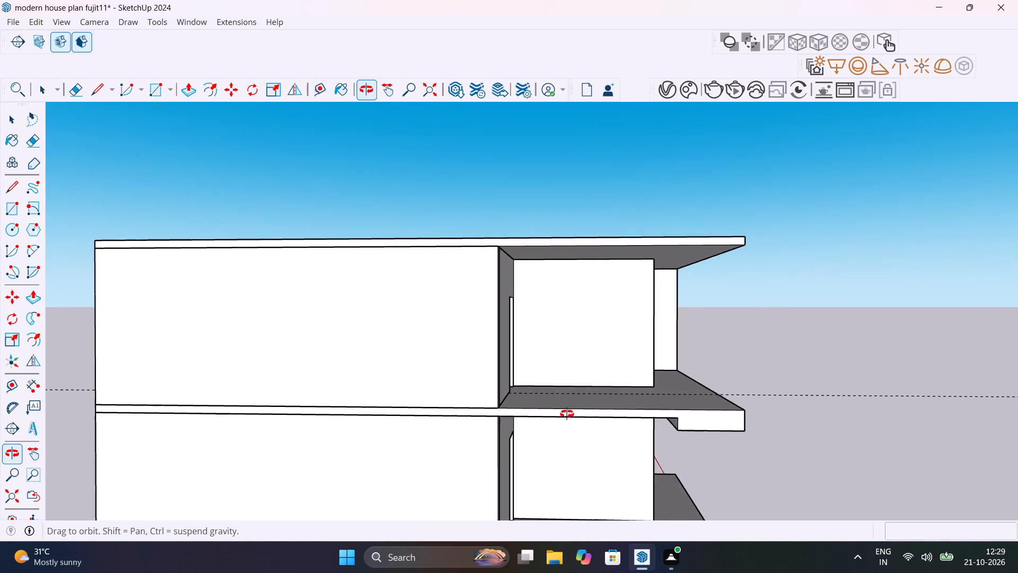
middle_click_drag(567, 414, 568, 412)
scroll(568, 412, "up", 5)
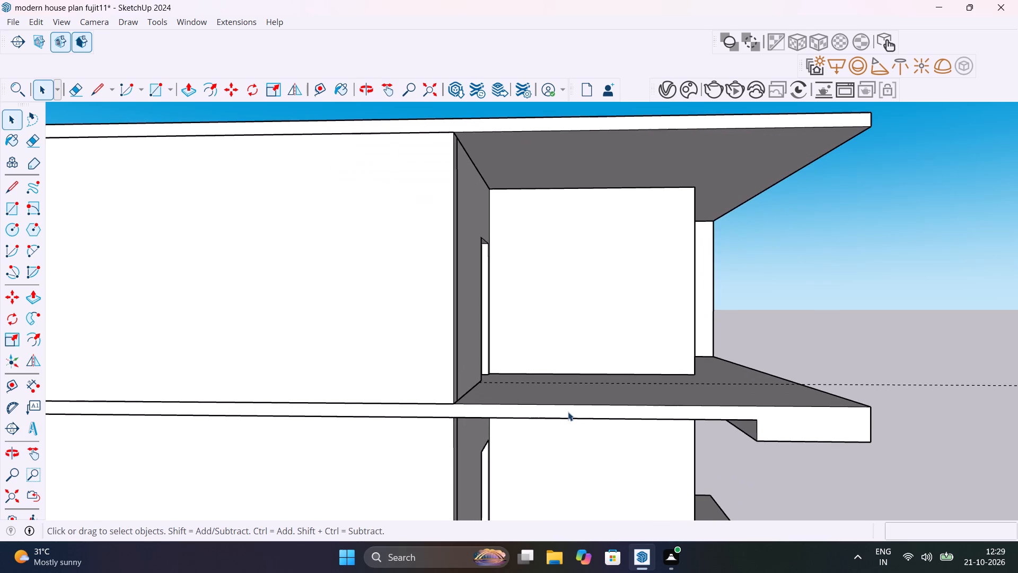
scroll(398, 411, "up", 6)
double_click(523, 415)
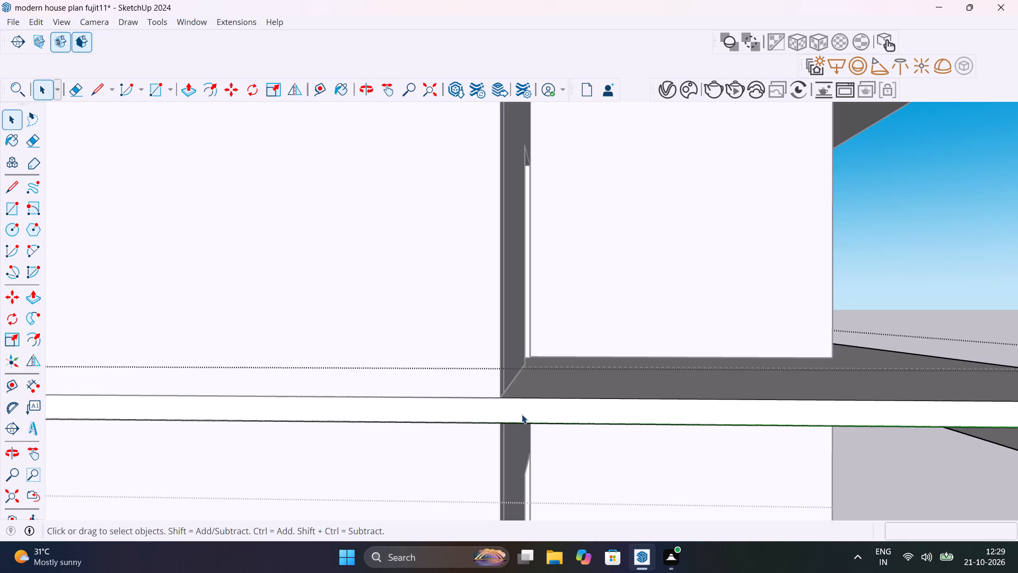
middle_click_drag(522, 413, 520, 385)
left_click(512, 352)
scroll(523, 355, "down", 1)
middle_click_drag(523, 355, 527, 378)
key("l")
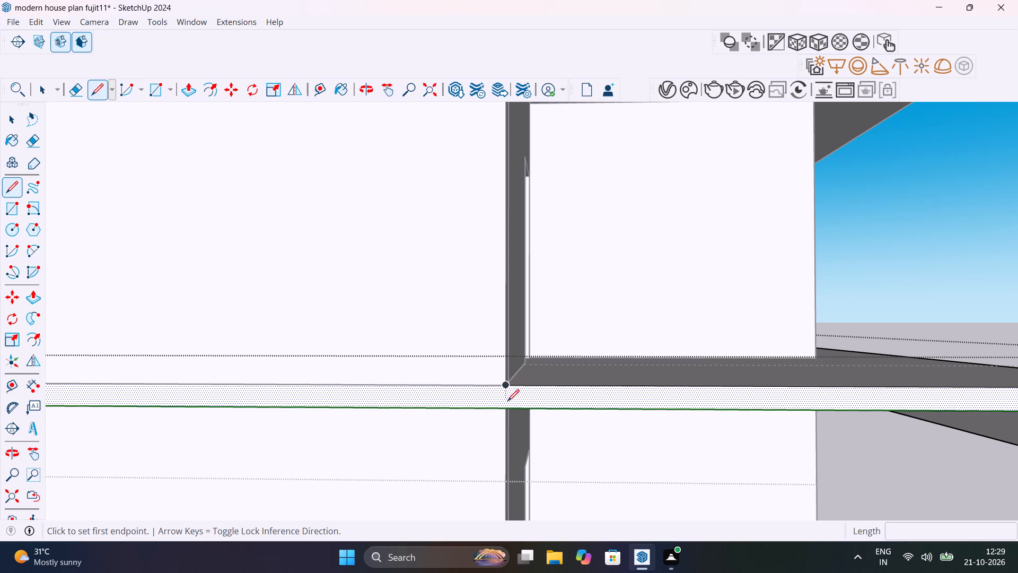
left_click(507, 408)
left_click(505, 387)
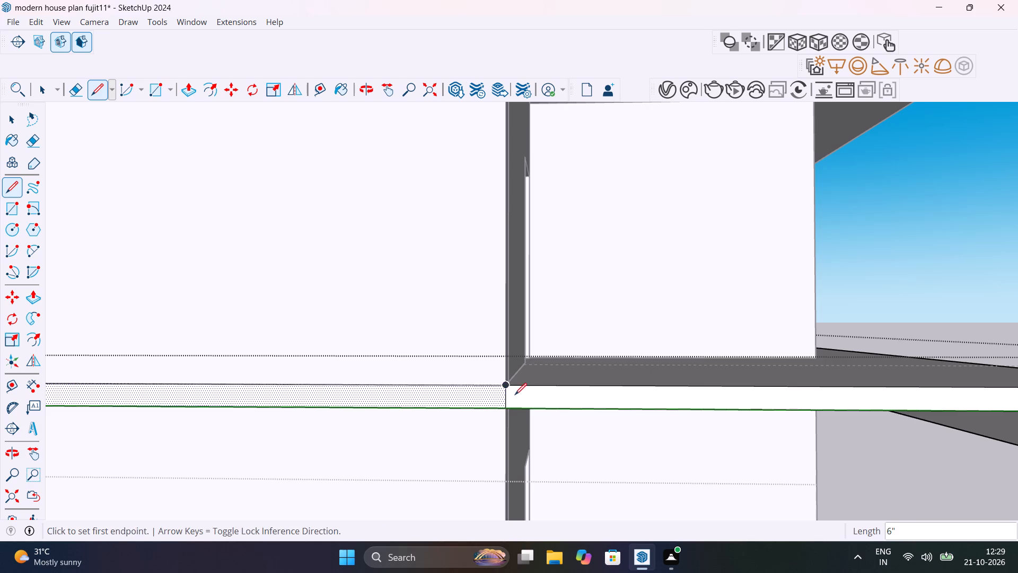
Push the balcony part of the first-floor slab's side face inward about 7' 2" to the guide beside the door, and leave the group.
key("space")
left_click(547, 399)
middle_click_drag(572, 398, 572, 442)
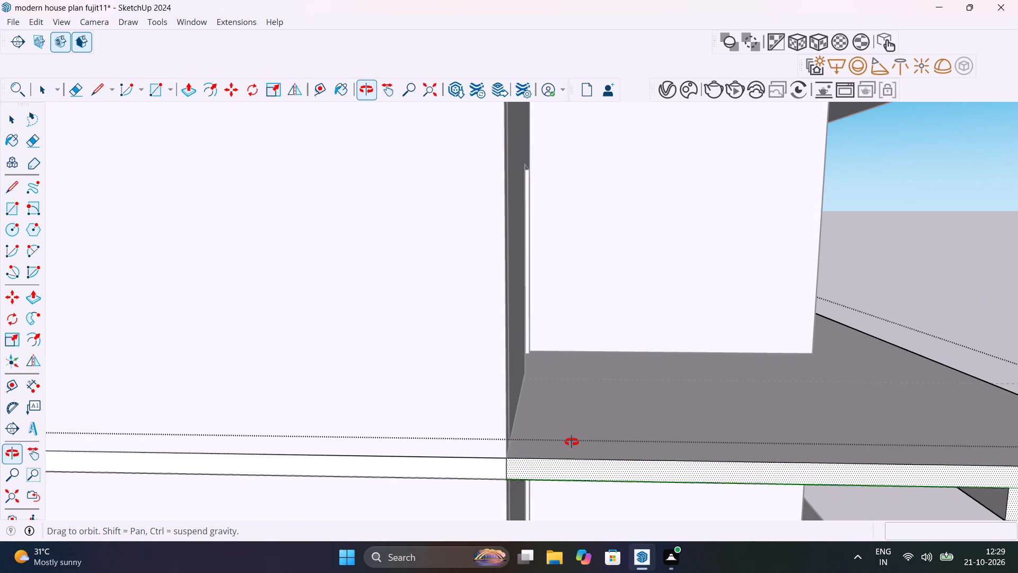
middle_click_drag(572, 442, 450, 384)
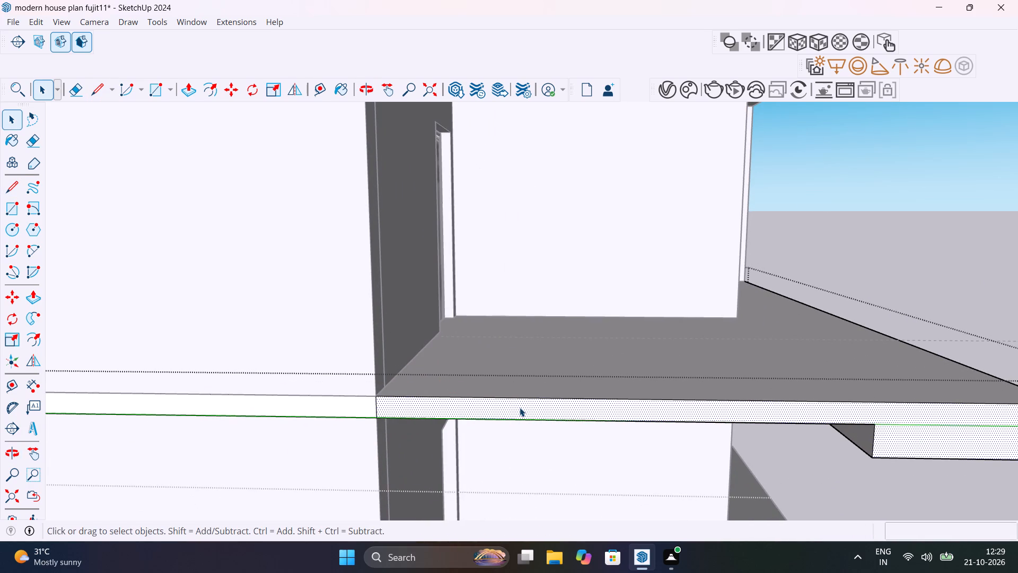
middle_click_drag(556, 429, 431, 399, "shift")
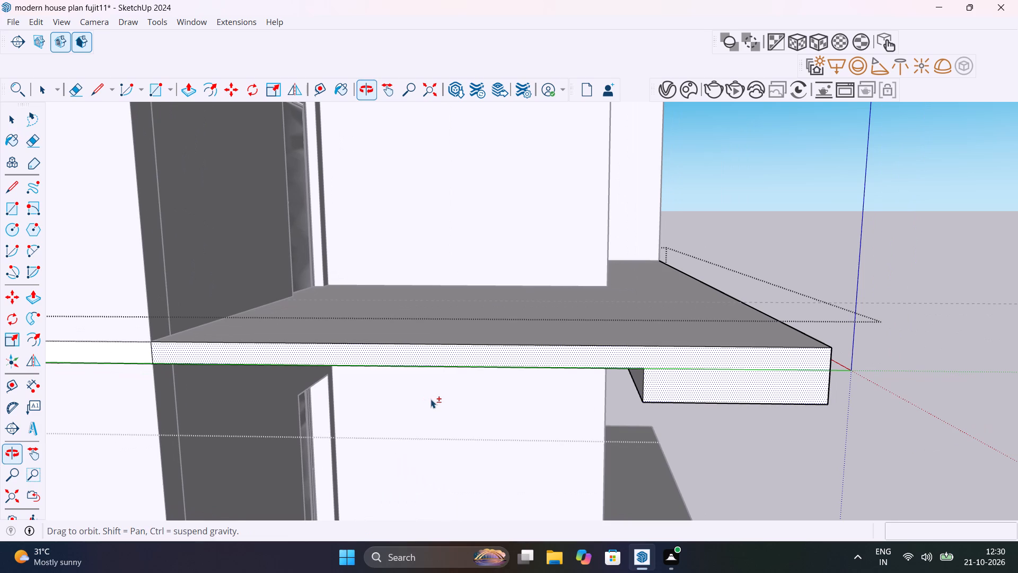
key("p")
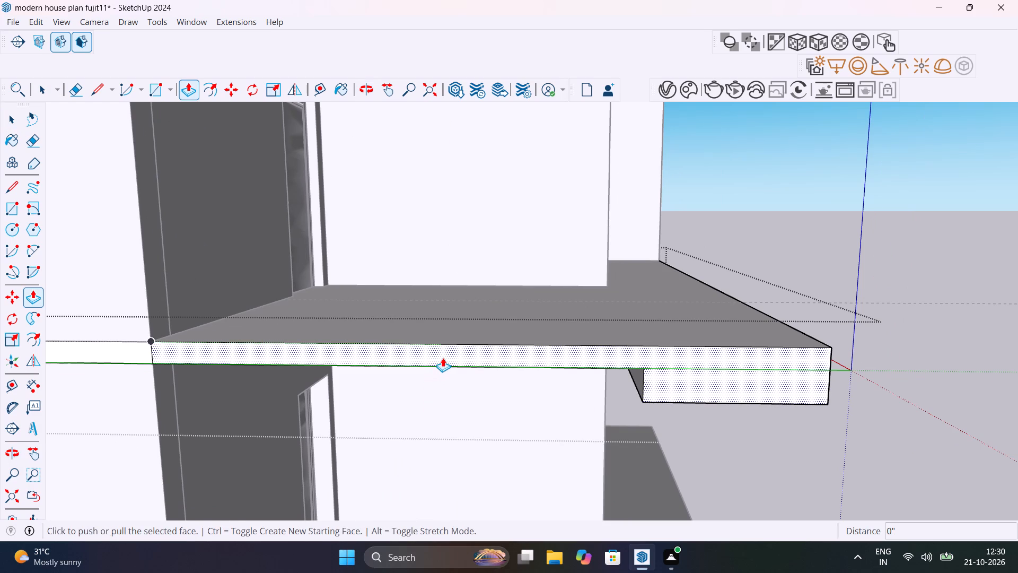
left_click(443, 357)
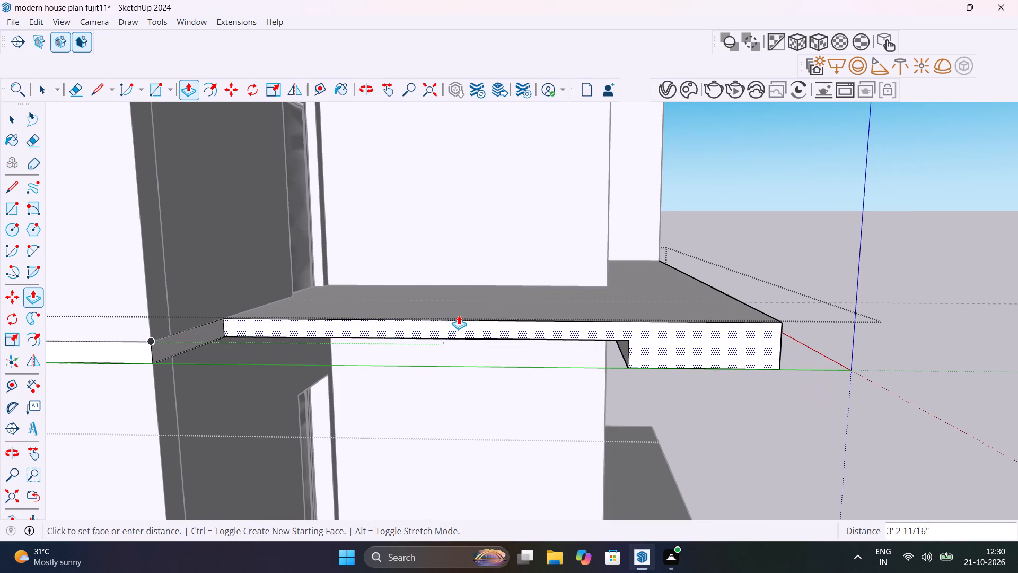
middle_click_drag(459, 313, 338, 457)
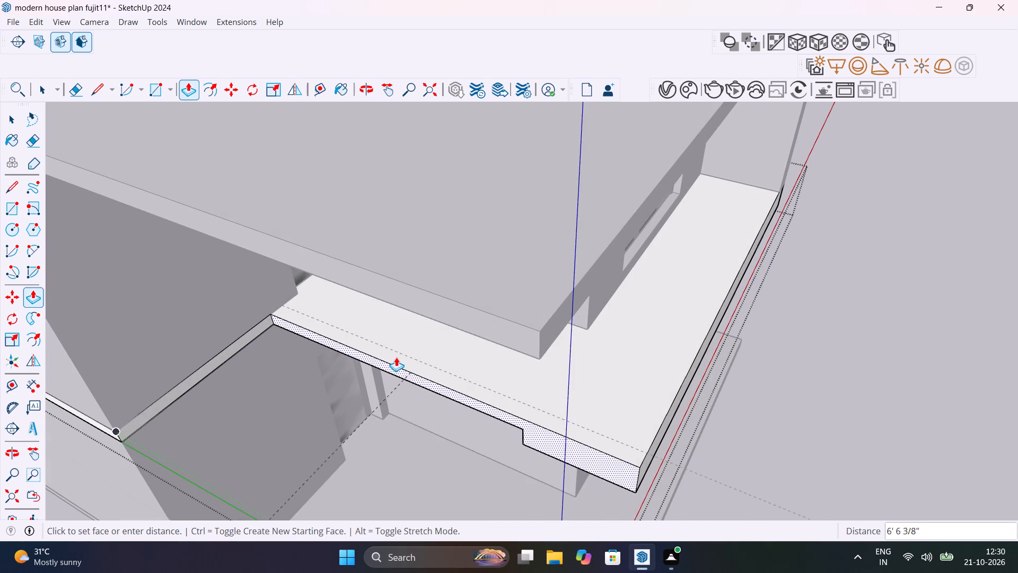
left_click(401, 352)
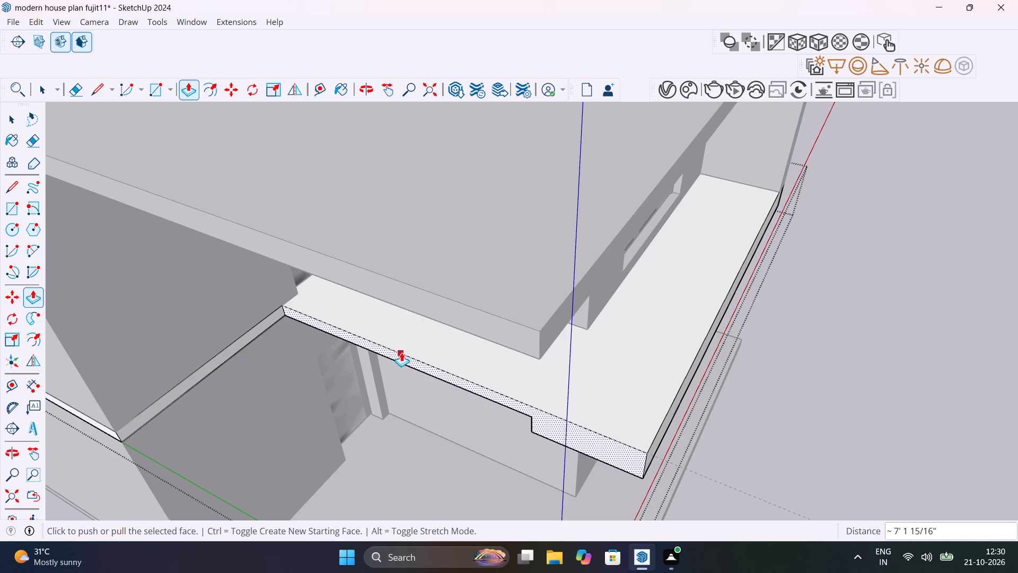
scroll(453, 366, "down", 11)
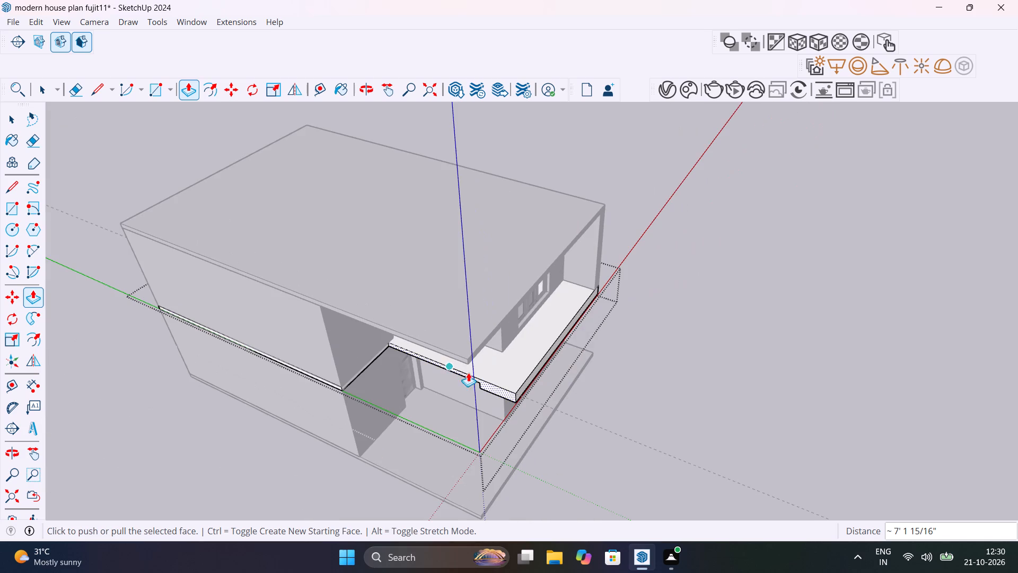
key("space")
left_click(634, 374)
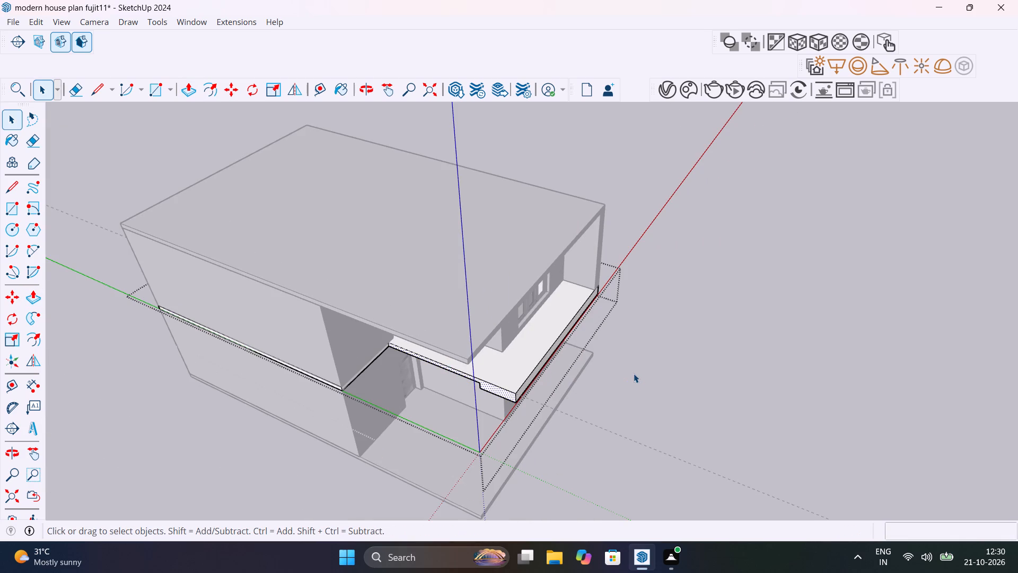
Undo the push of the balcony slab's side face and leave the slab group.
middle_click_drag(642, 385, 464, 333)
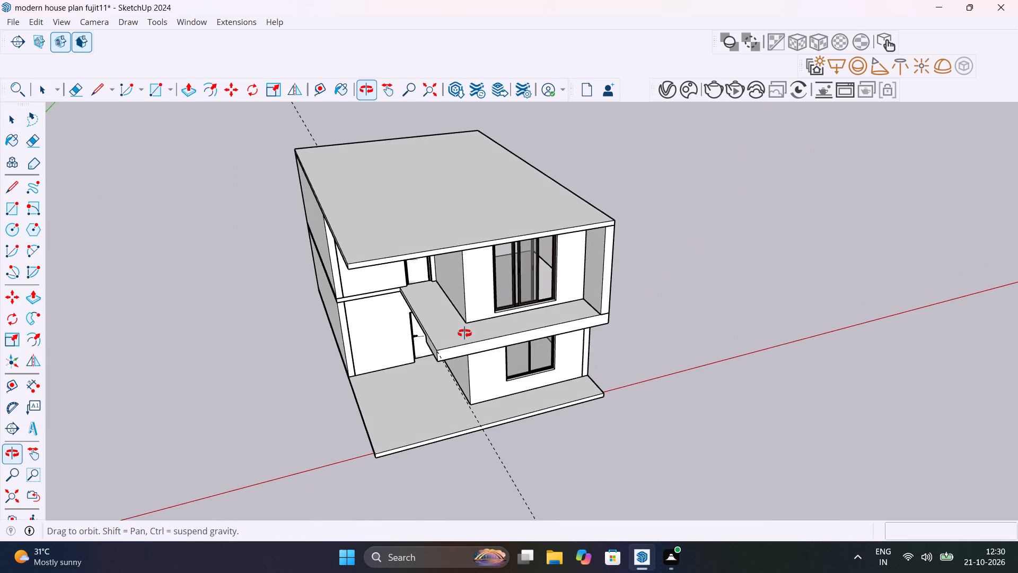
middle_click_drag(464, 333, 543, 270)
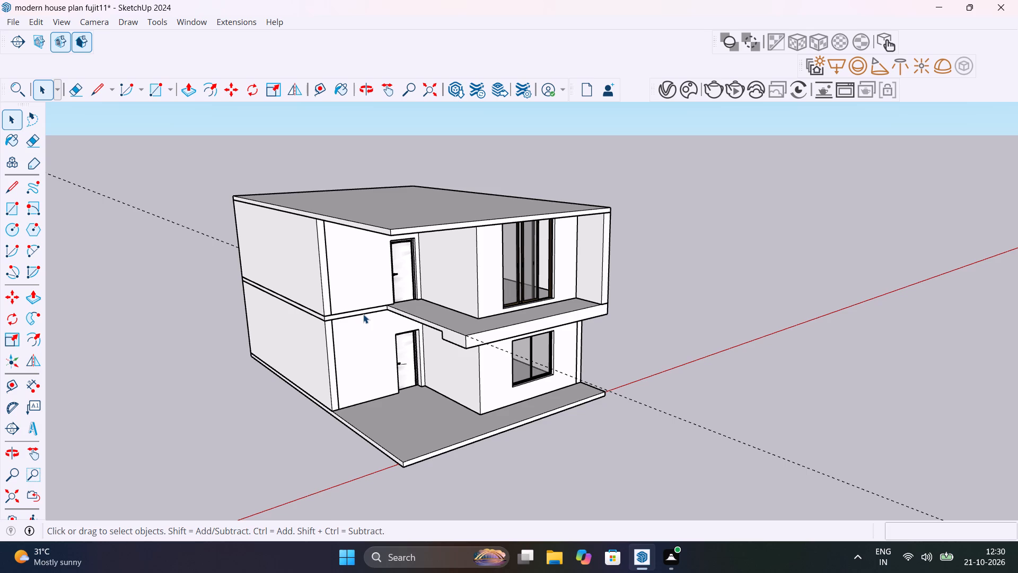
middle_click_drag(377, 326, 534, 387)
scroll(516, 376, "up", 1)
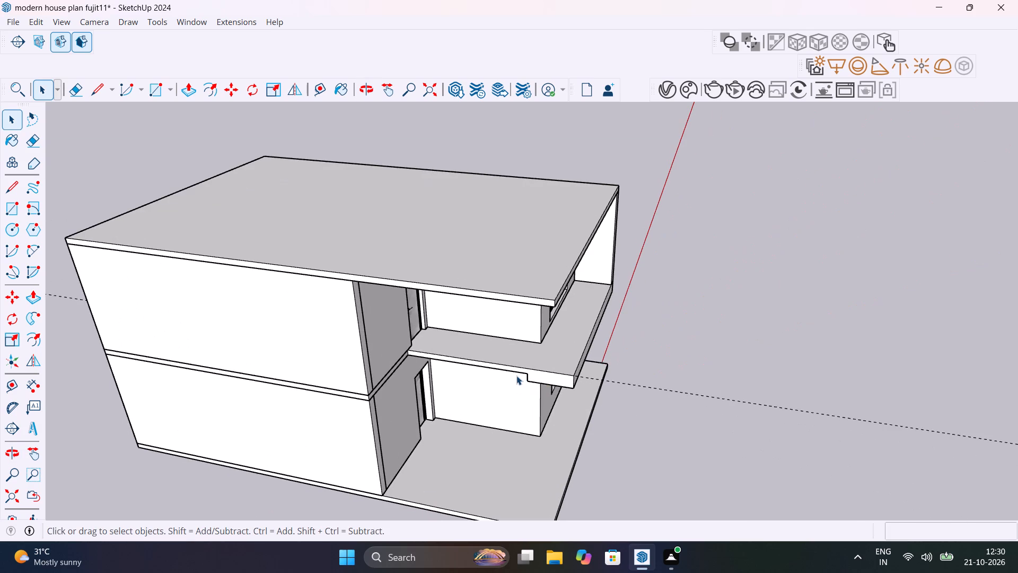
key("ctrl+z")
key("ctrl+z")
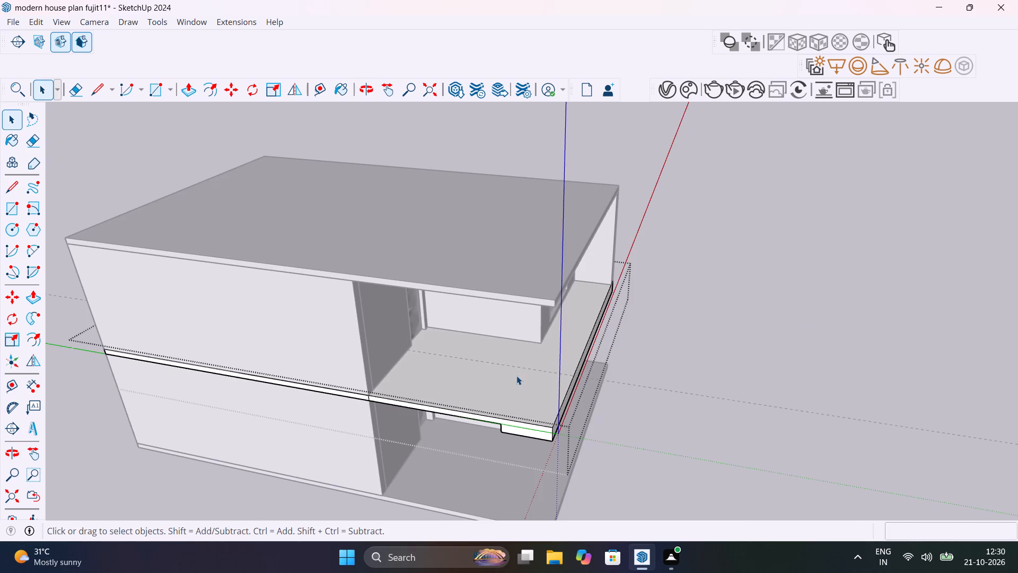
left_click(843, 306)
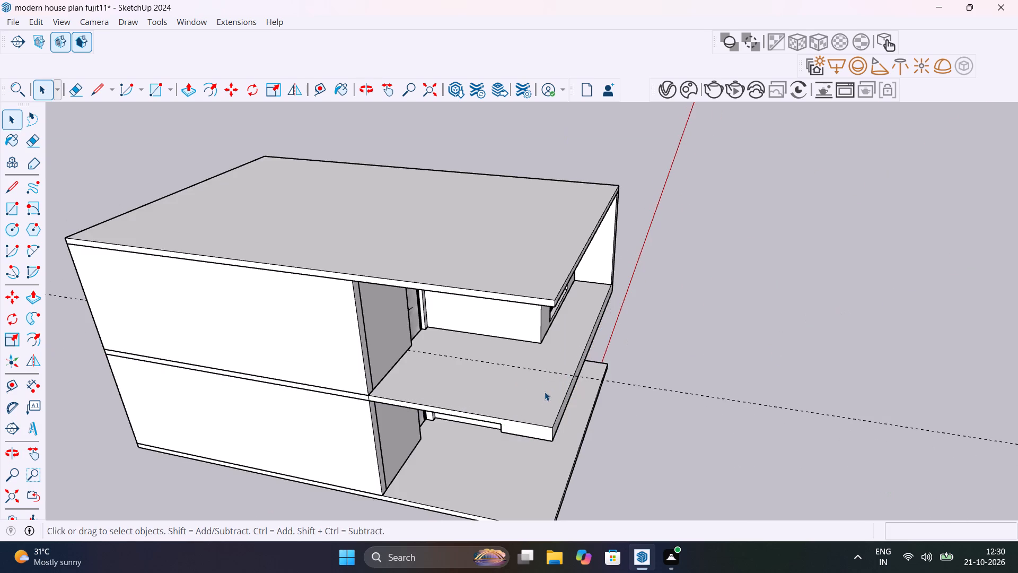
Place a guide on the upper balcony floor, parallel to the wall containing the door and 2' out from it.
scroll(545, 395, "up", 5)
key("t")
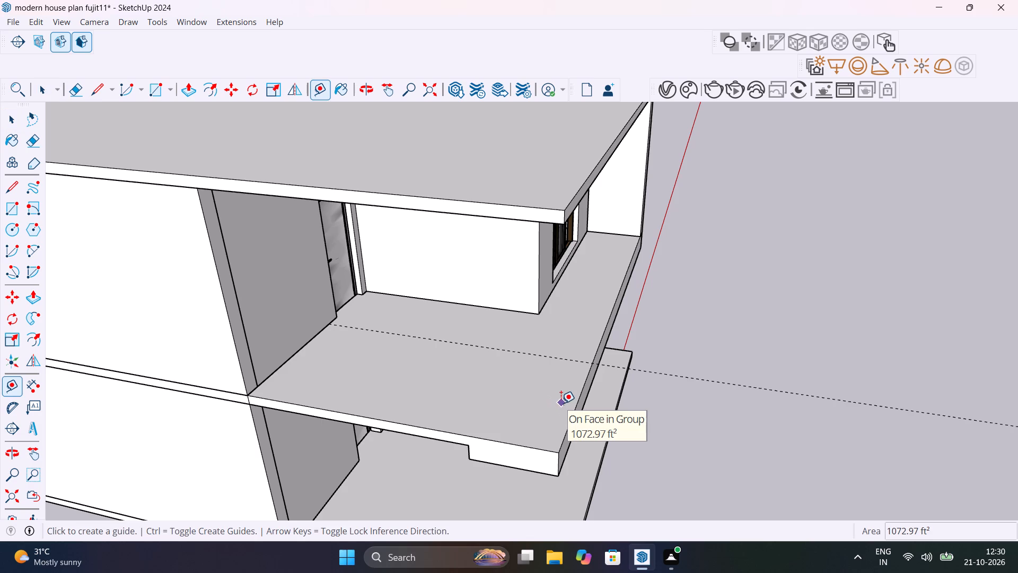
left_click(576, 407)
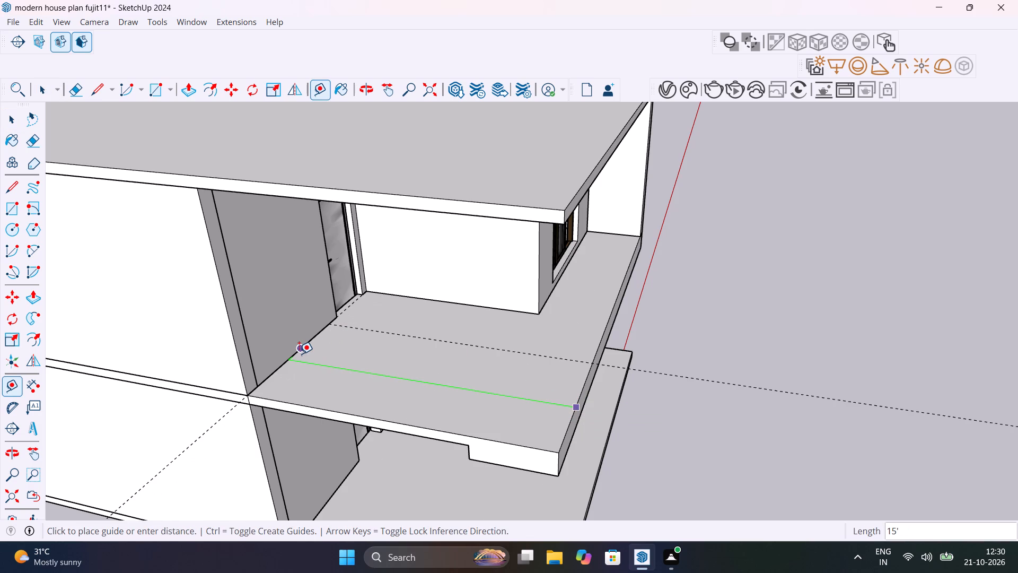
key("Escape")
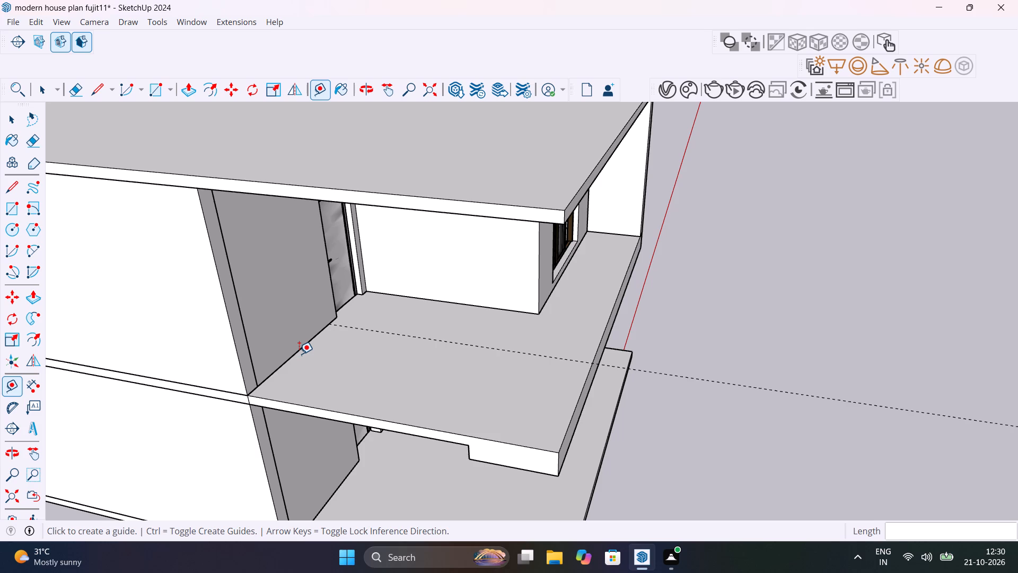
scroll(308, 373, "down", 4)
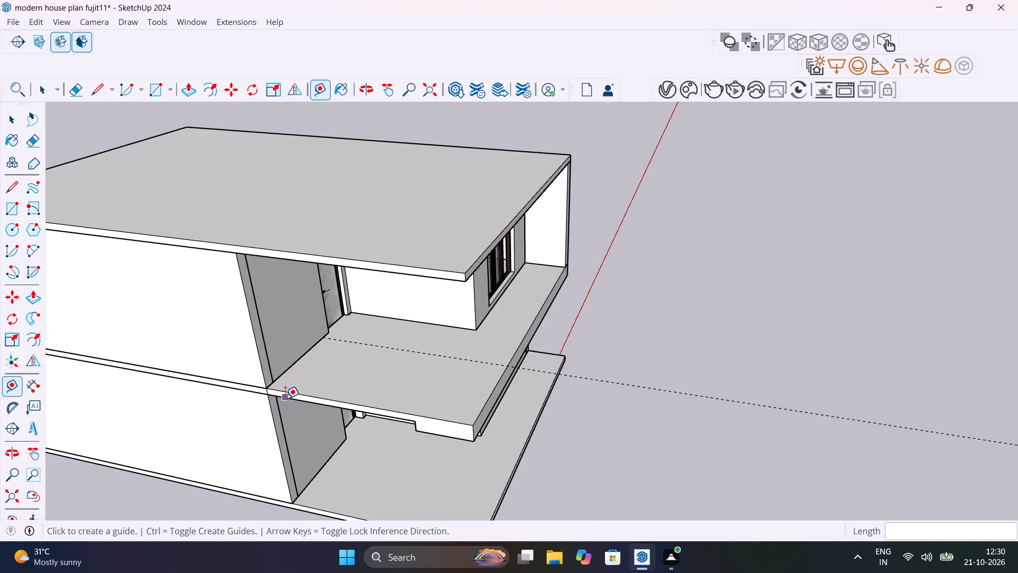
scroll(286, 395, "up", 4)
left_click(289, 360)
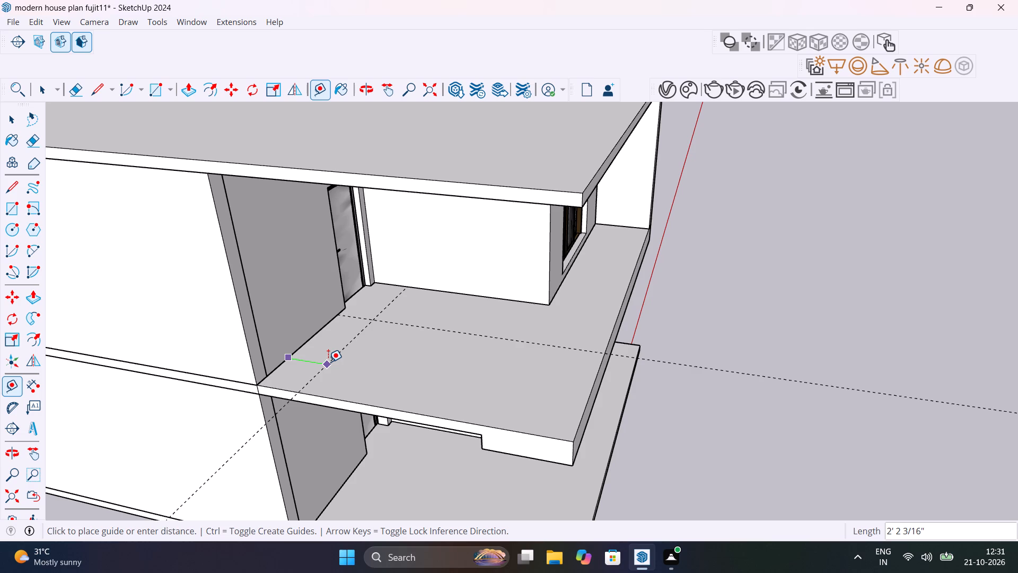
type("1'")
key("Return")
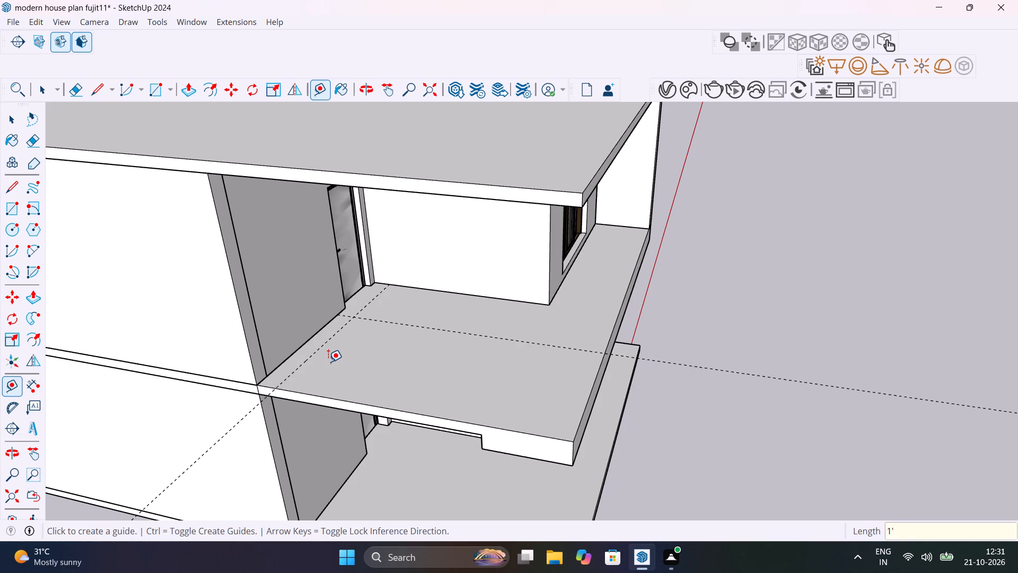
type("2'")
key("Return")
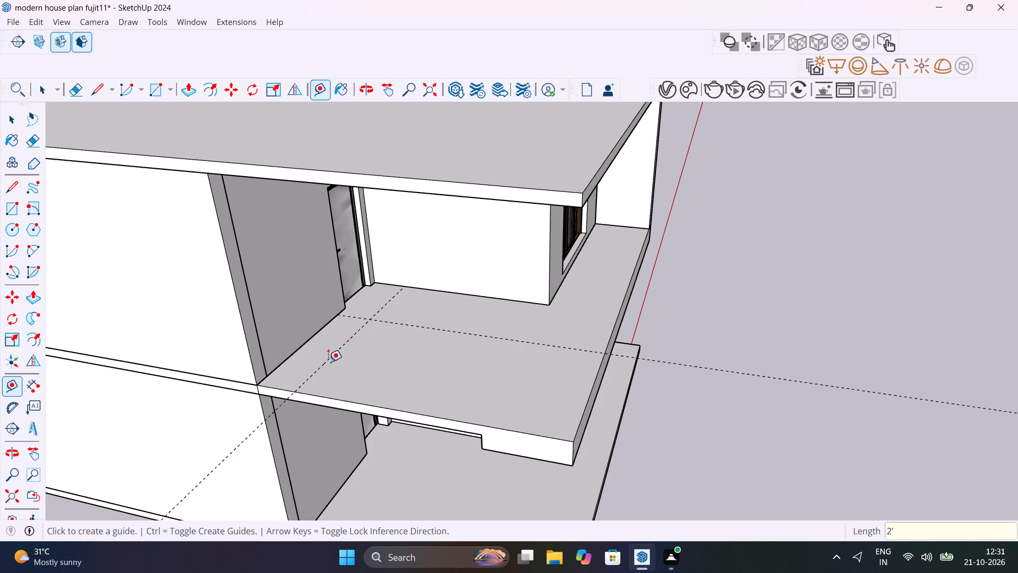
Inside the first-floor slab group, delete the vertical split line on the side face at the outer wall's corner.
middle_click_drag(411, 362, 156, 363)
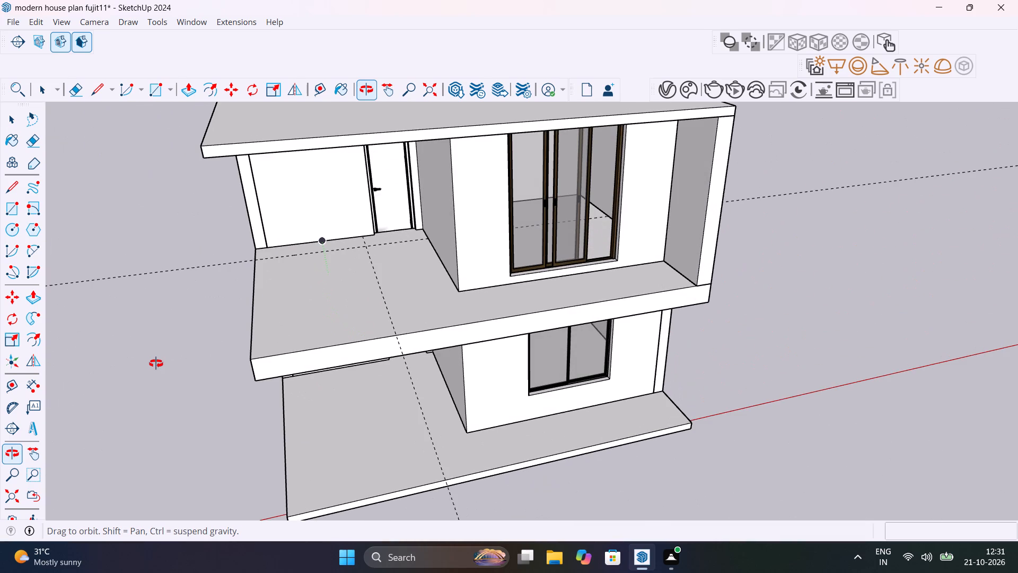
middle_click_drag(156, 363, 384, 363)
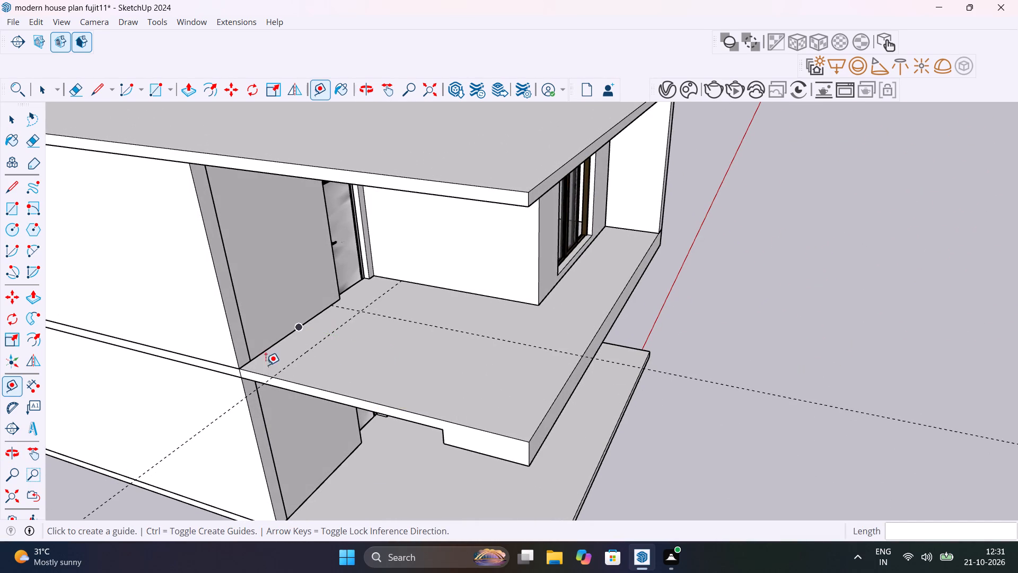
middle_click_drag(266, 371, 326, 273)
key("space")
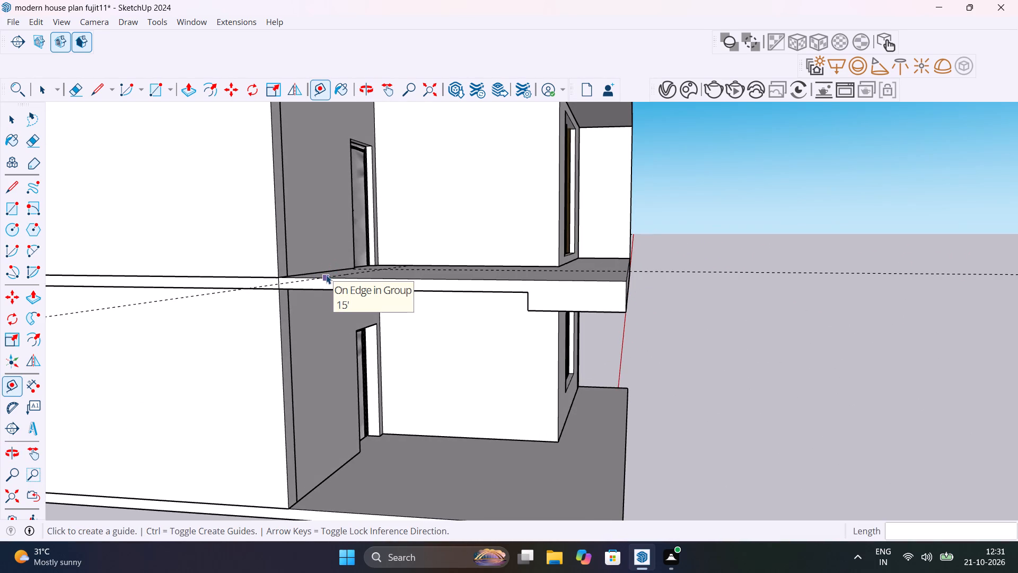
scroll(277, 272, "up", 11)
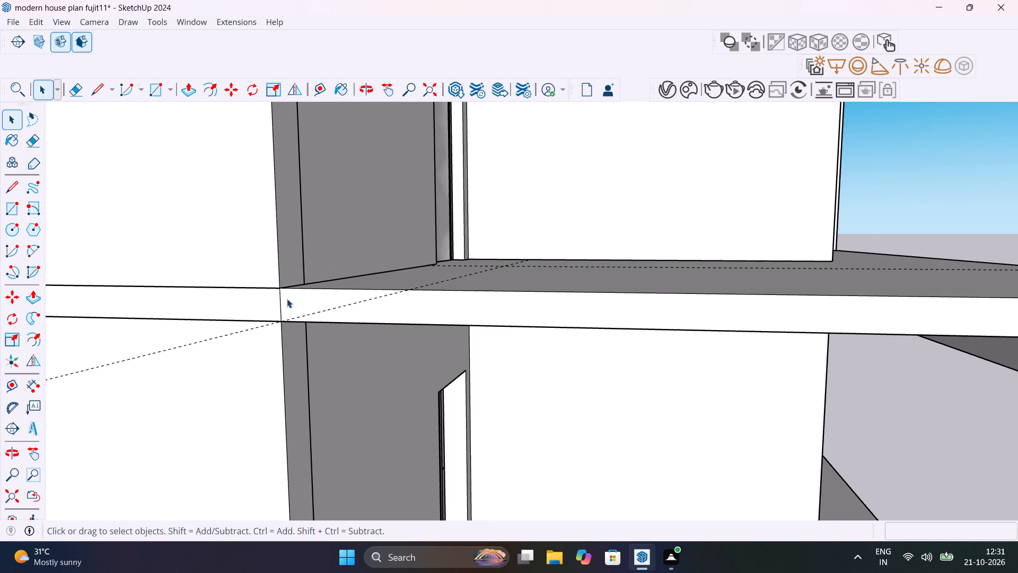
double_click(287, 299)
left_click(281, 302)
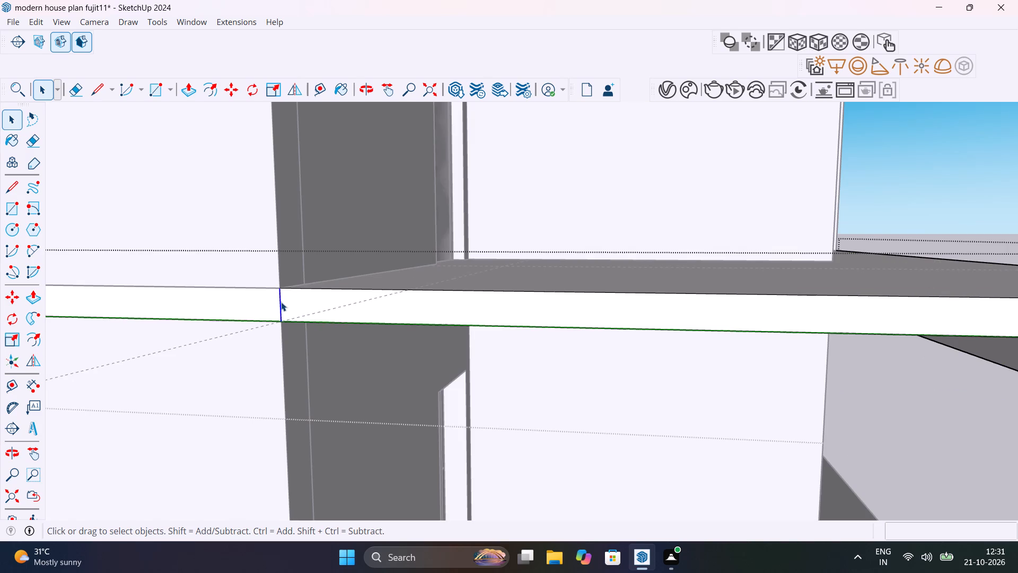
key("Delete")
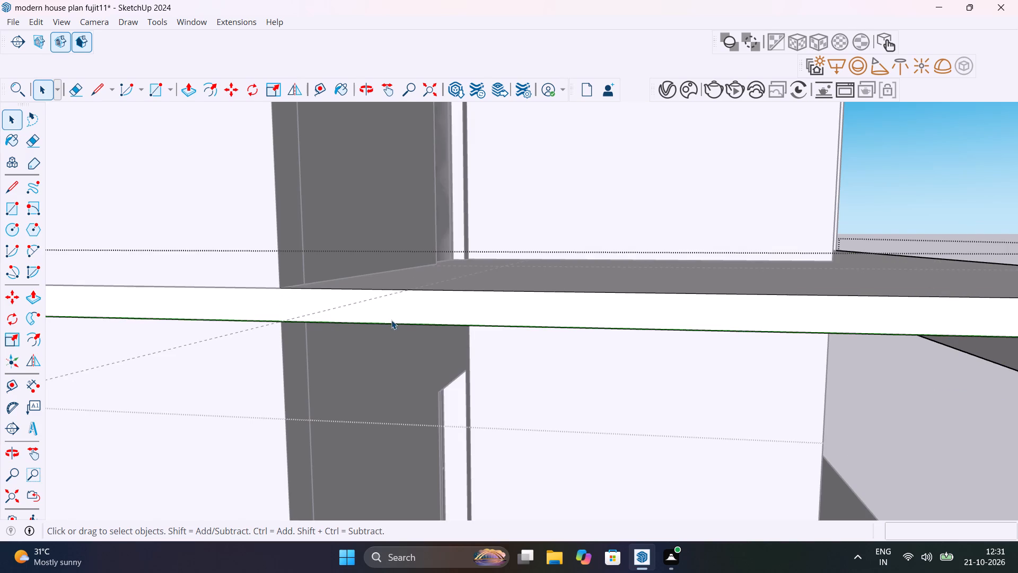
Draw a vertical line across the full thickness of the slab's side face where the guide 2' from the door wall meets it.
middle_click_drag(429, 337, 455, 336)
middle_click_drag(536, 312, 536, 309)
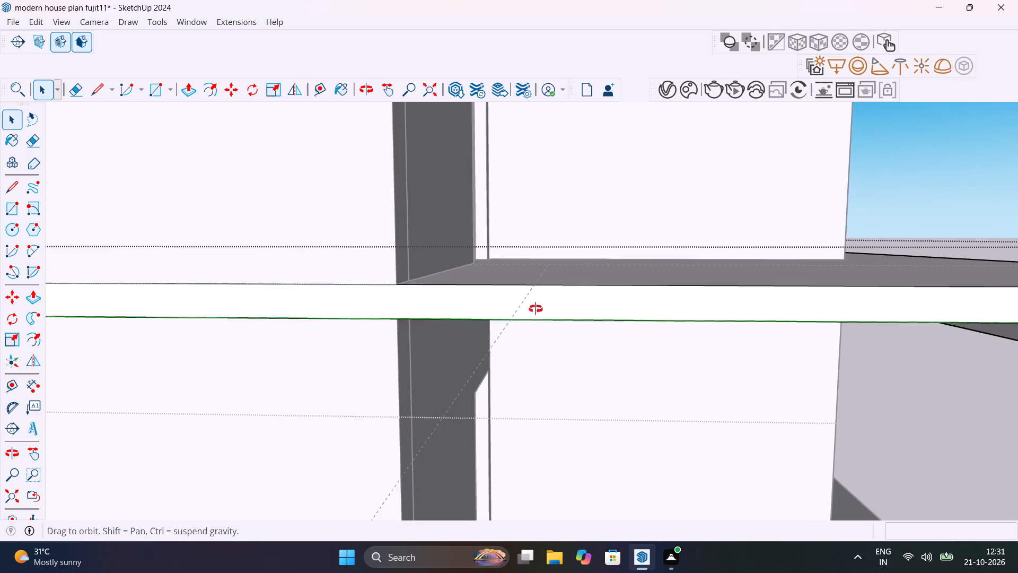
middle_click_drag(536, 309, 543, 271)
key("l")
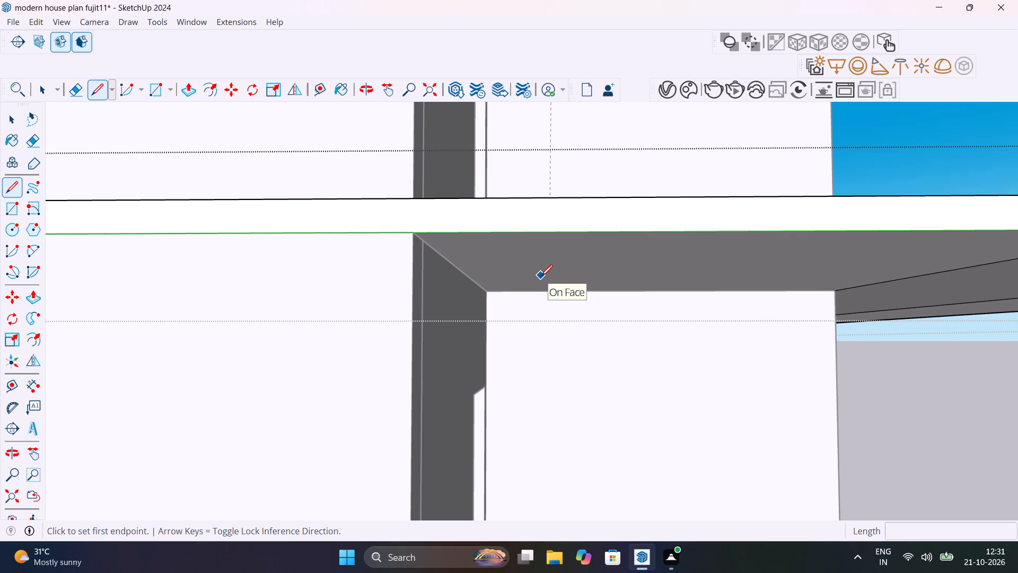
left_click(550, 196)
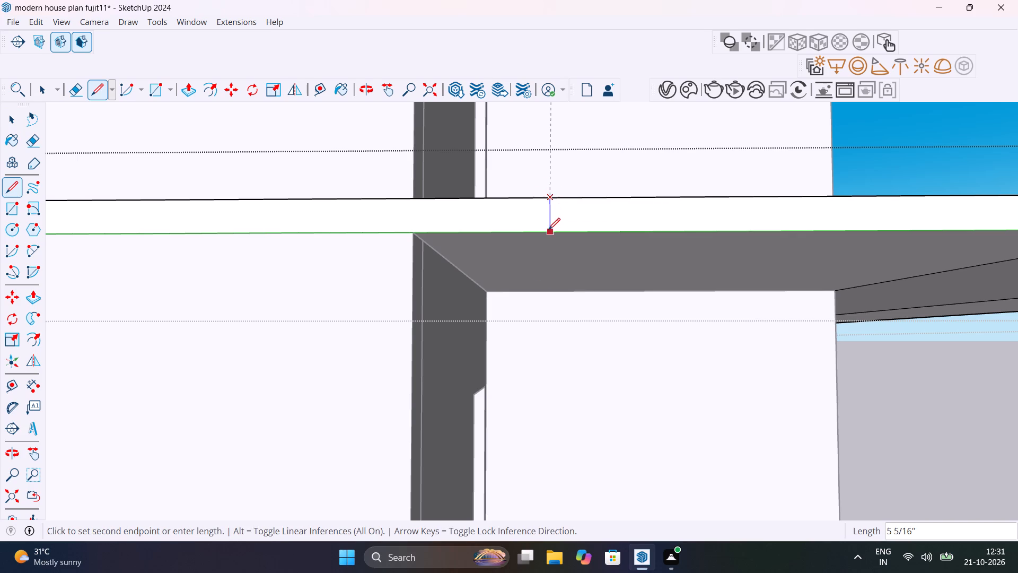
left_click(549, 231)
scroll(555, 239, "down", 14)
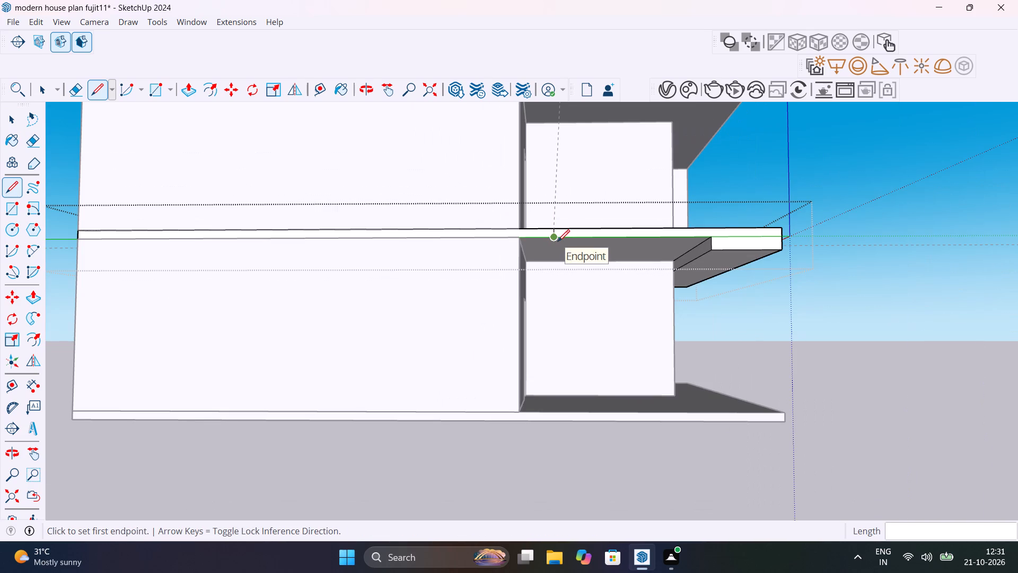
key("space")
Push the slab's side face beyond the new split line inward about 7' 2" to the guide beside the door, and leave the group.
scroll(636, 268, "down", 1)
middle_click_drag(636, 268, 630, 349)
scroll(630, 350, "down", 1)
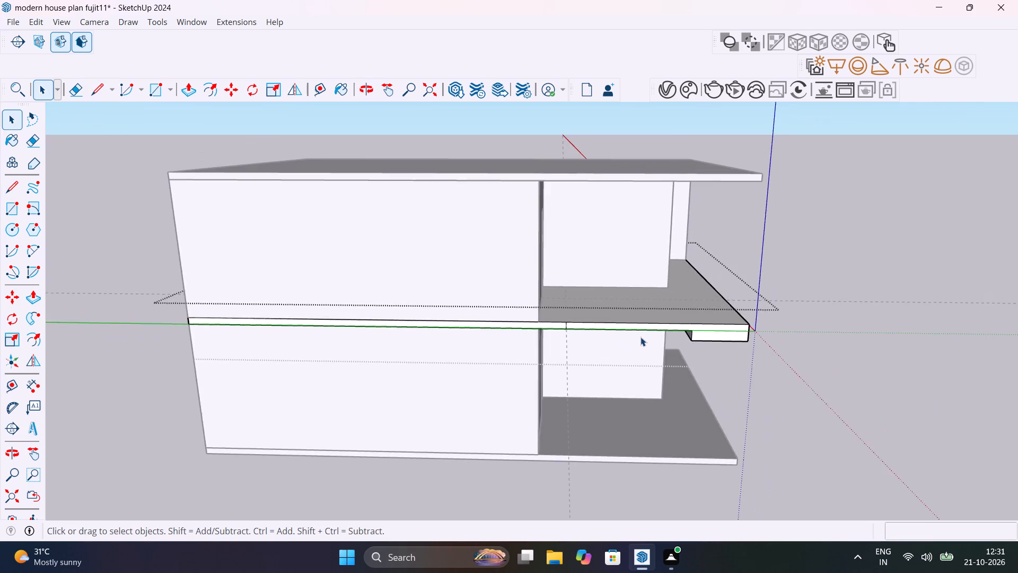
scroll(648, 328, "up", 9)
left_click(648, 328)
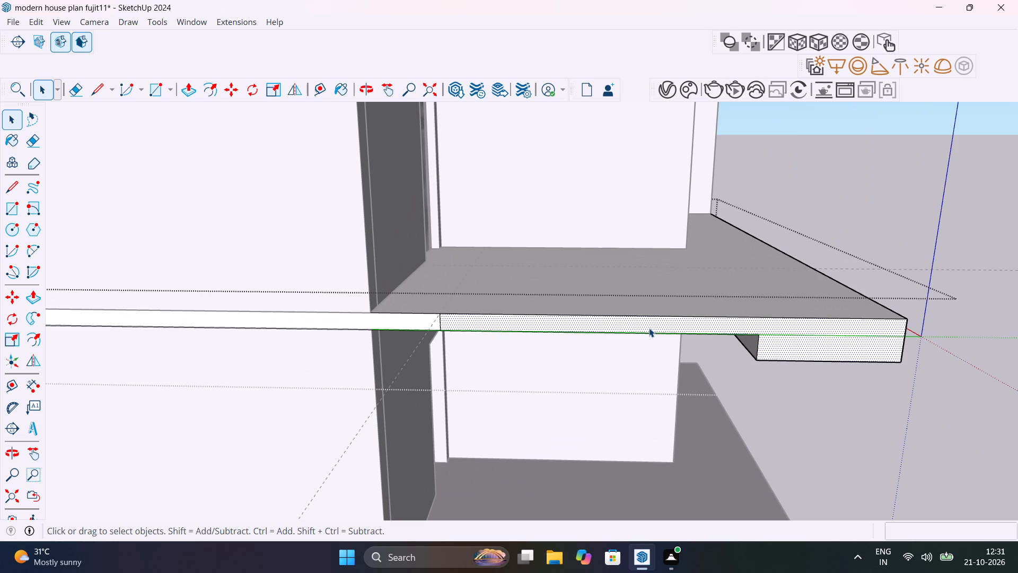
key("p")
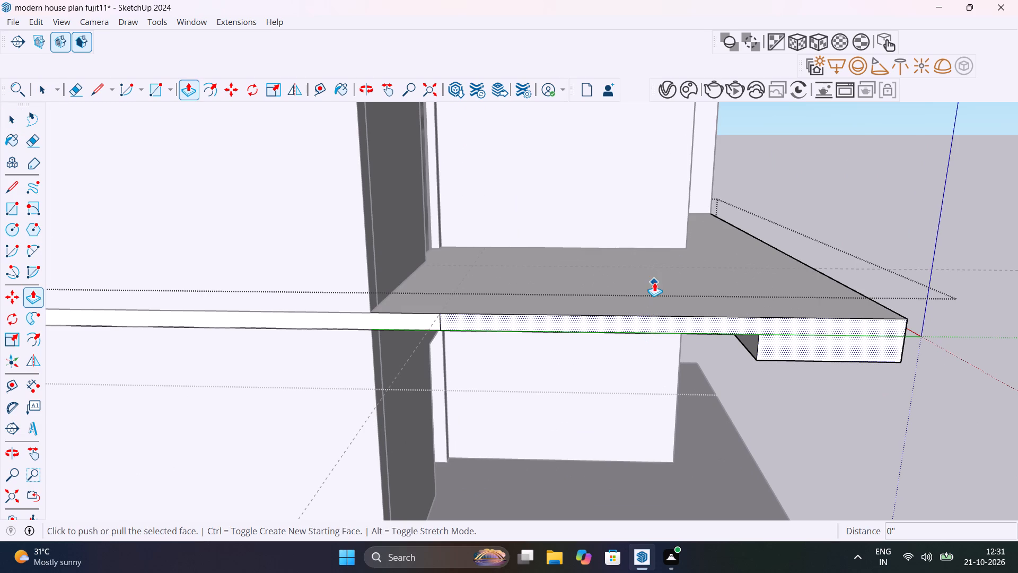
middle_click_drag(698, 335, 527, 400)
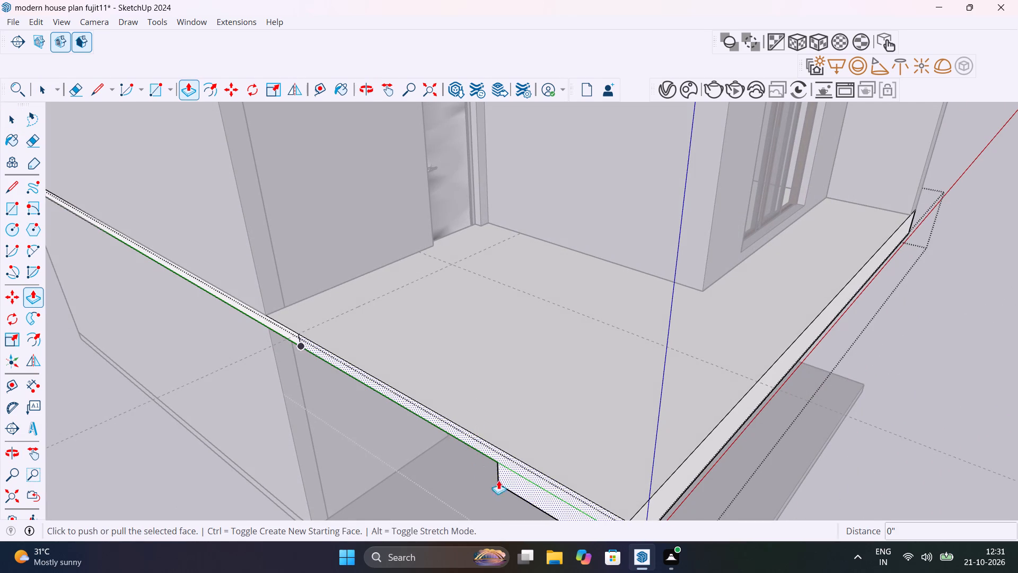
left_click(524, 493)
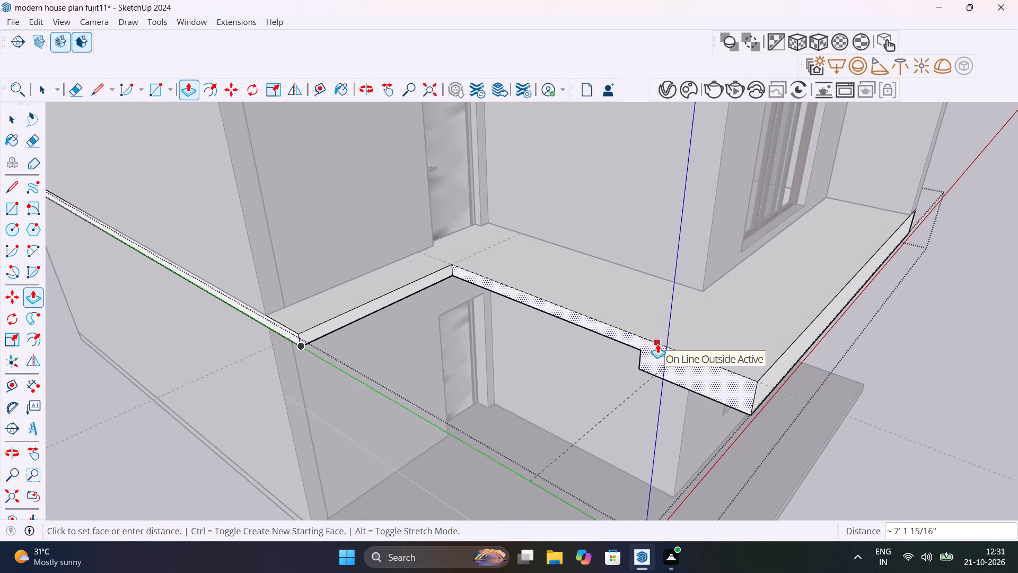
left_click(657, 344)
scroll(532, 379, "down", 11)
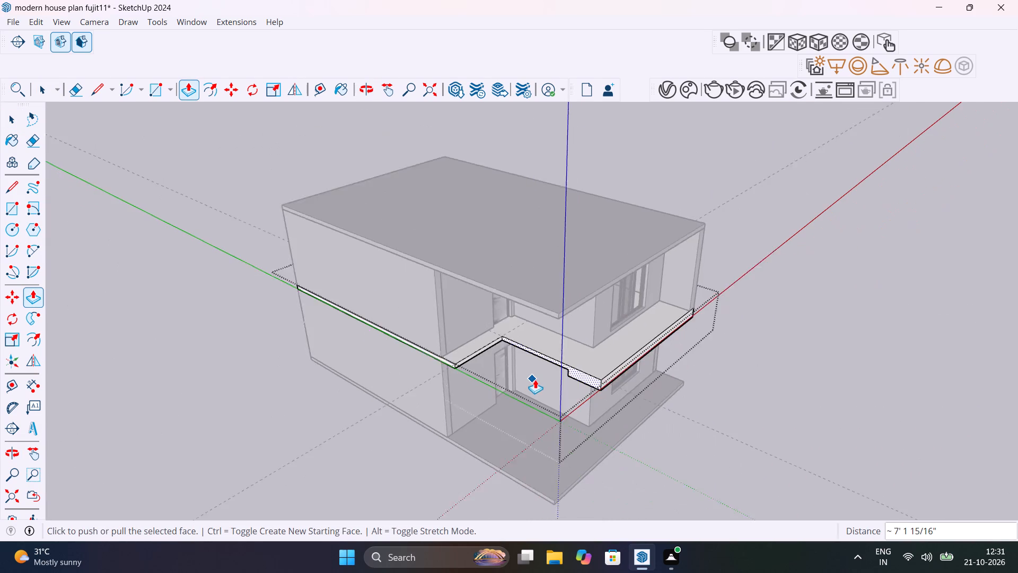
key("space")
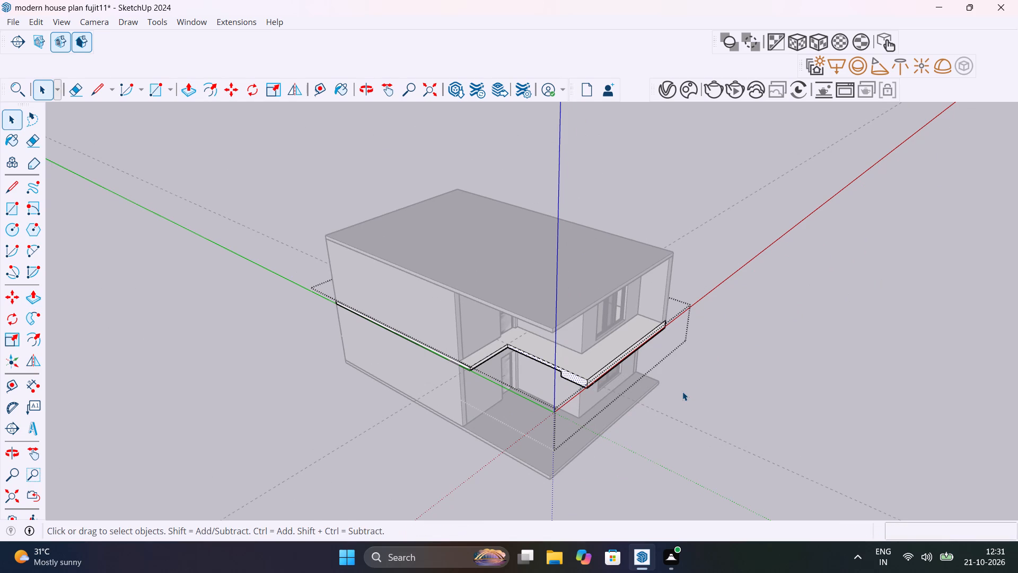
left_click(764, 401)
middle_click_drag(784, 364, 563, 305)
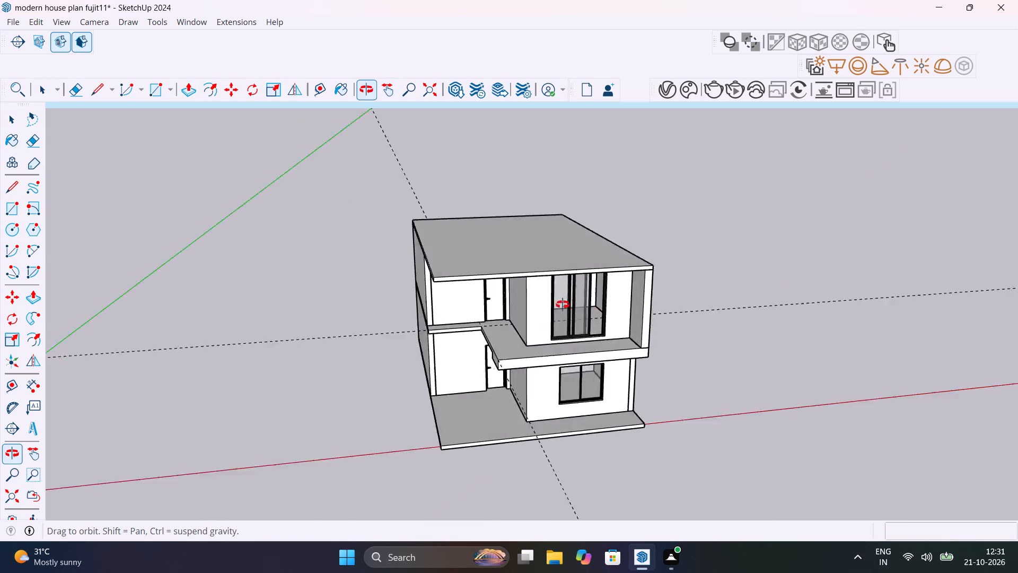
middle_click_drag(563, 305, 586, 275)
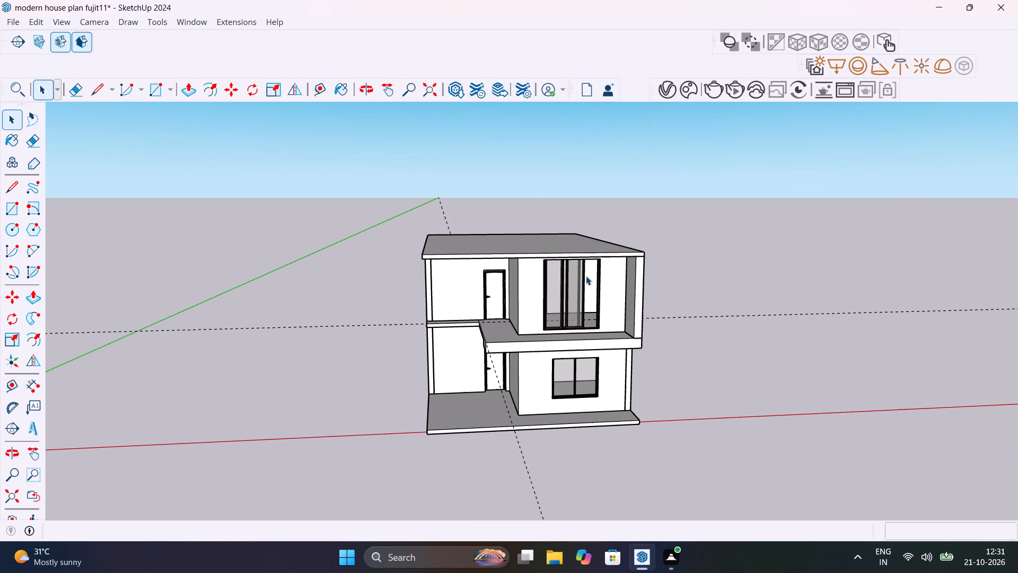
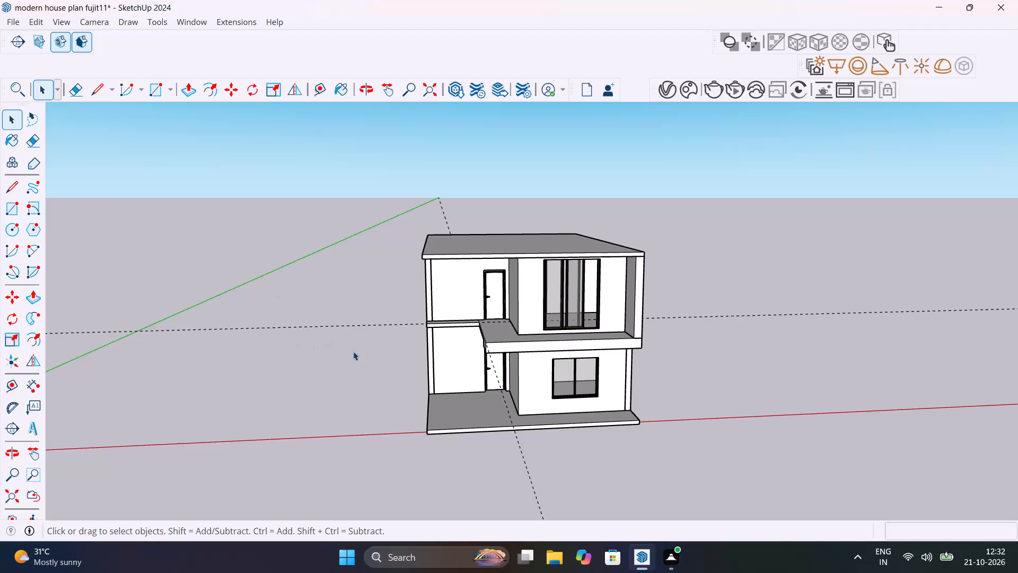
Undo the balcony slab cutback and the split line on its side face, and reopen the first-floor slab group for editing.
key("ctrl+z")
key("ctrl+z")
key("ctrl+z")
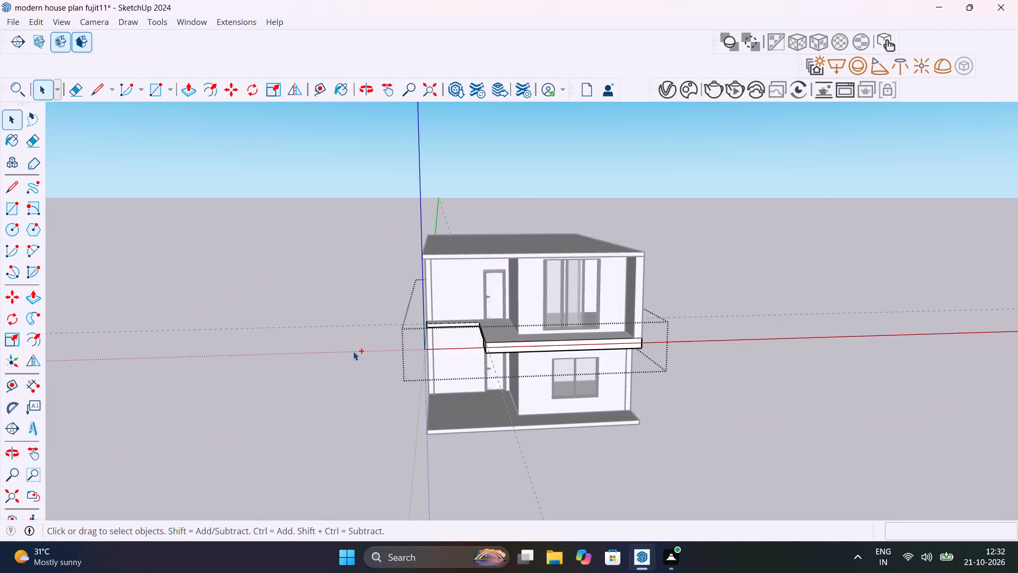
key("ctrl+z")
key("ctrl+z")
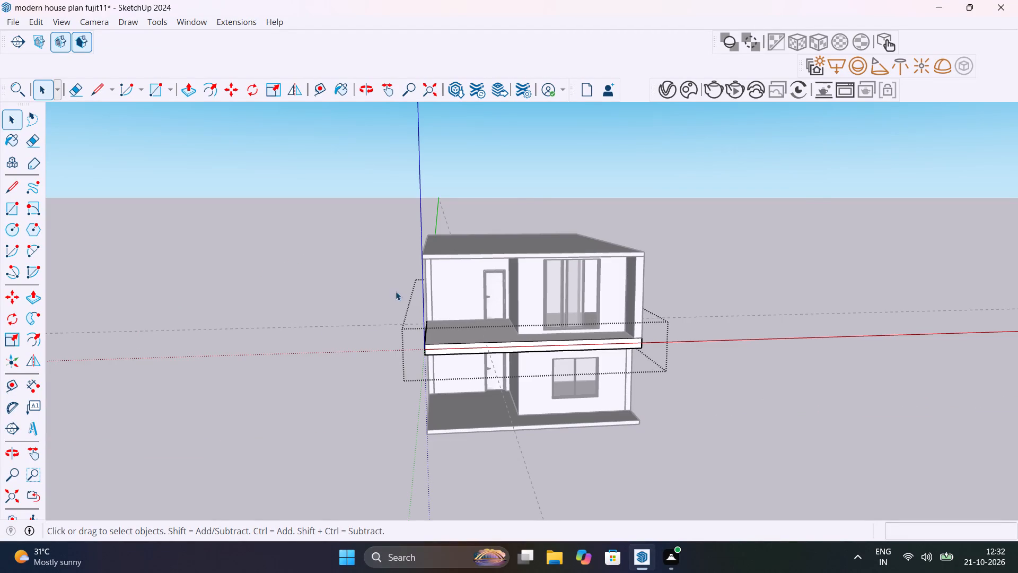
left_click(380, 288)
scroll(403, 299, "down", 2)
middle_click_drag(417, 334, 653, 357)
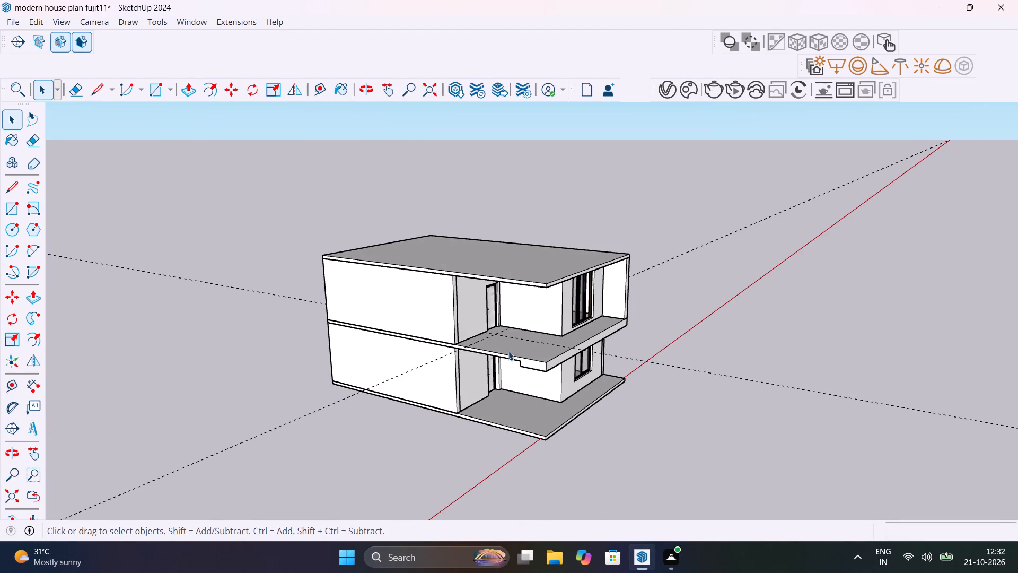
scroll(494, 348, "up", 12)
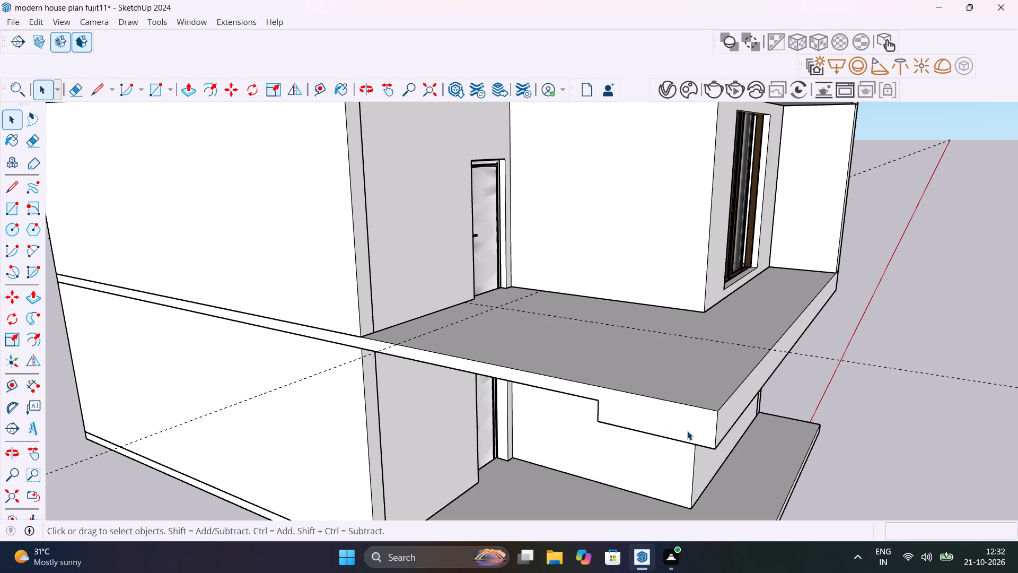
middle_click_drag(660, 420, 771, 343)
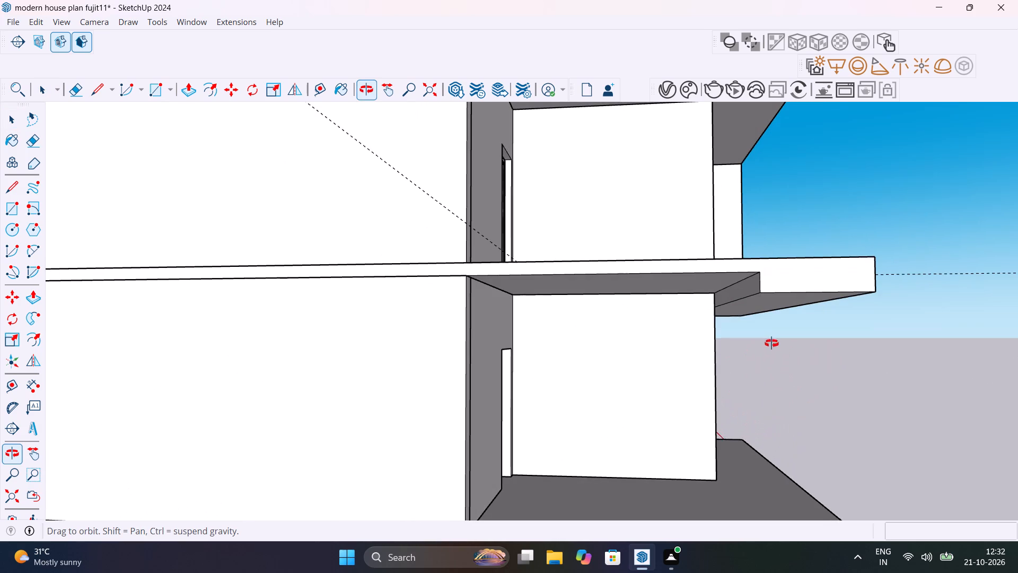
middle_click_drag(771, 343, 678, 464)
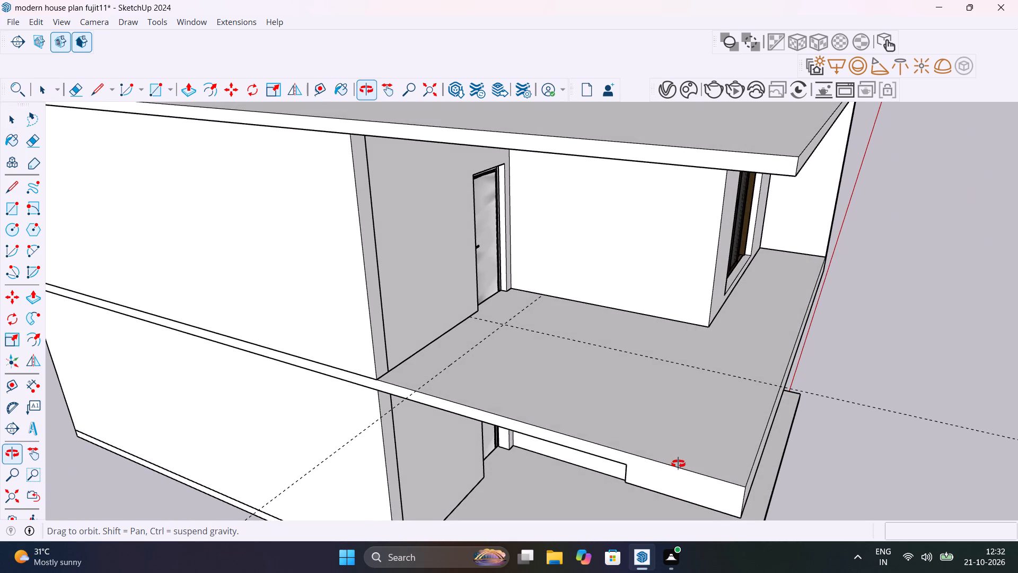
middle_click_drag(678, 464, 696, 407)
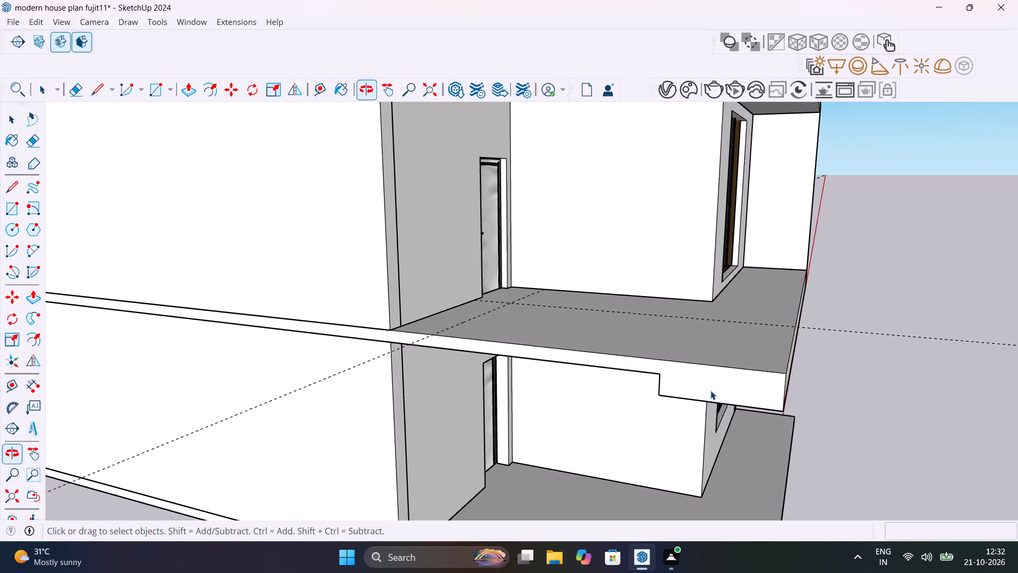
left_click(712, 388)
double_click(712, 388)
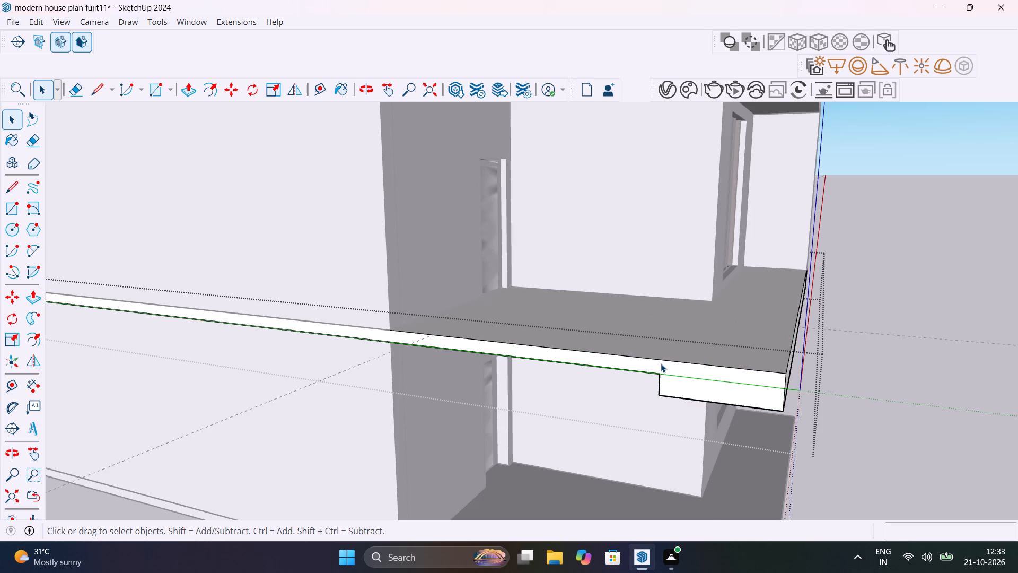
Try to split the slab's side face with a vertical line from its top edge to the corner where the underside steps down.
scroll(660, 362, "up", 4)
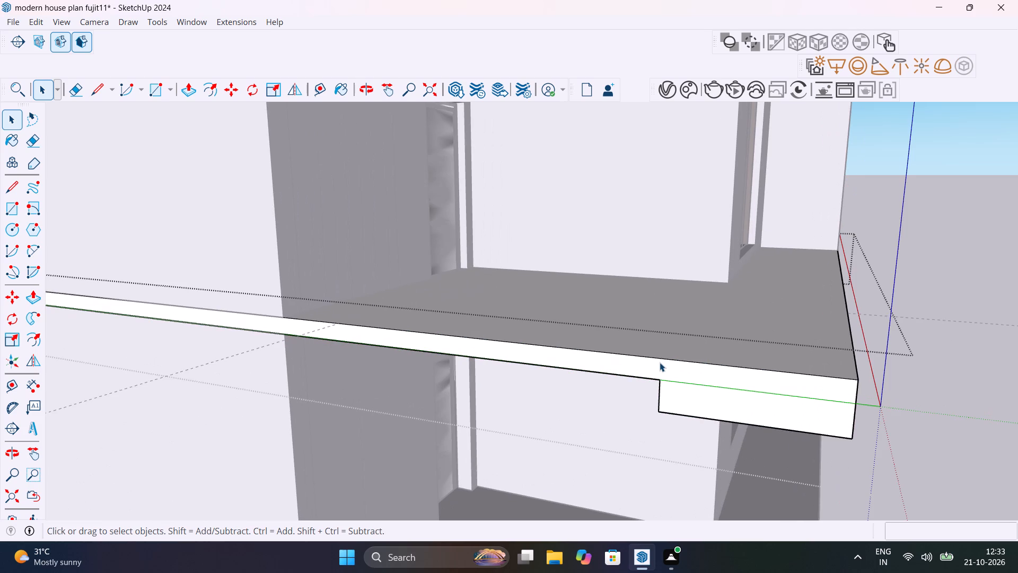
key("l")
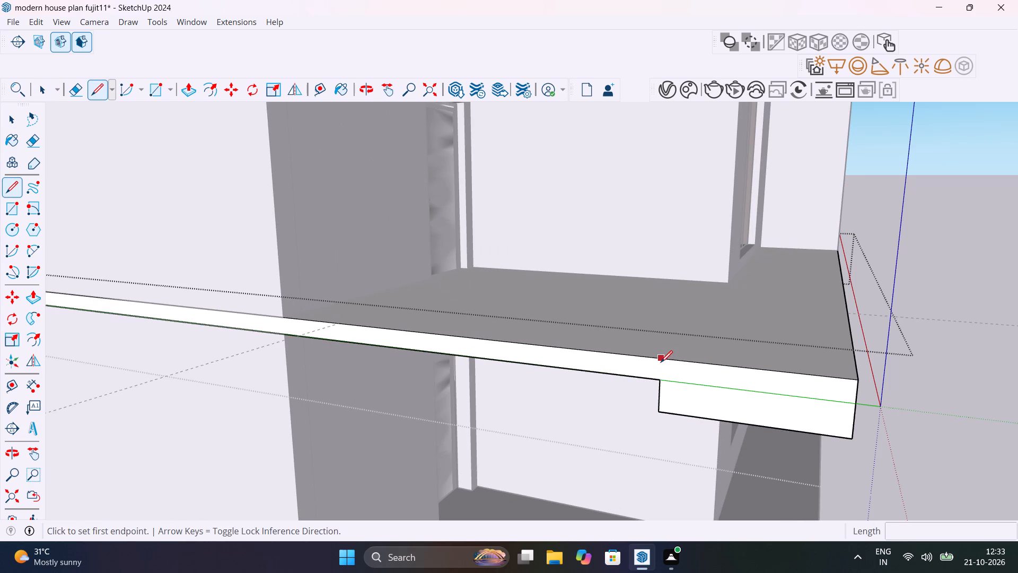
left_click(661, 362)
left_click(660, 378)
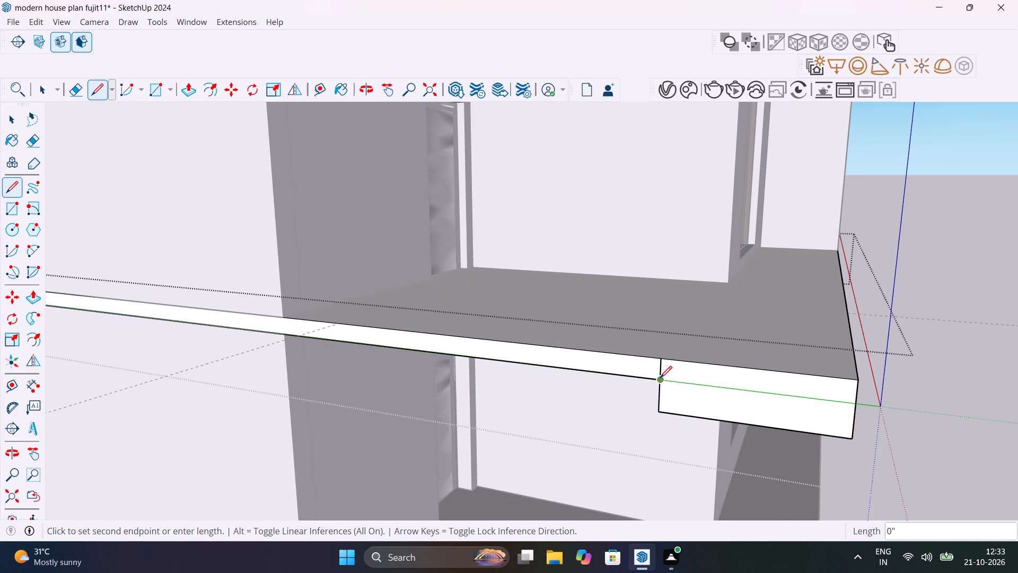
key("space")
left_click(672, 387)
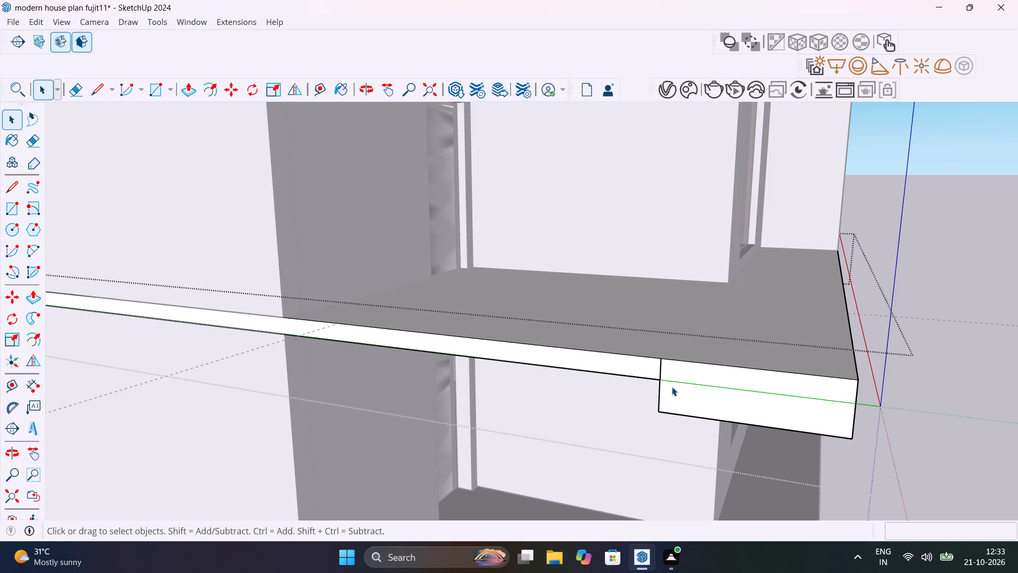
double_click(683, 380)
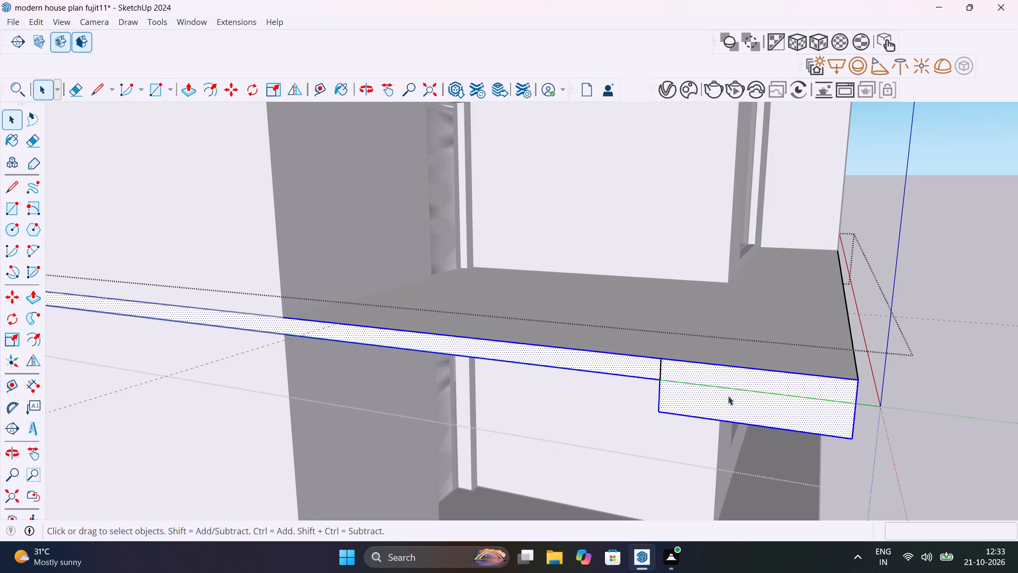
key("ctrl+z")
Draw a vertical 6" line from the corner of the step in the slab's underside up to the top edge, splitting off the thicker part.
double_click(758, 387)
key("l")
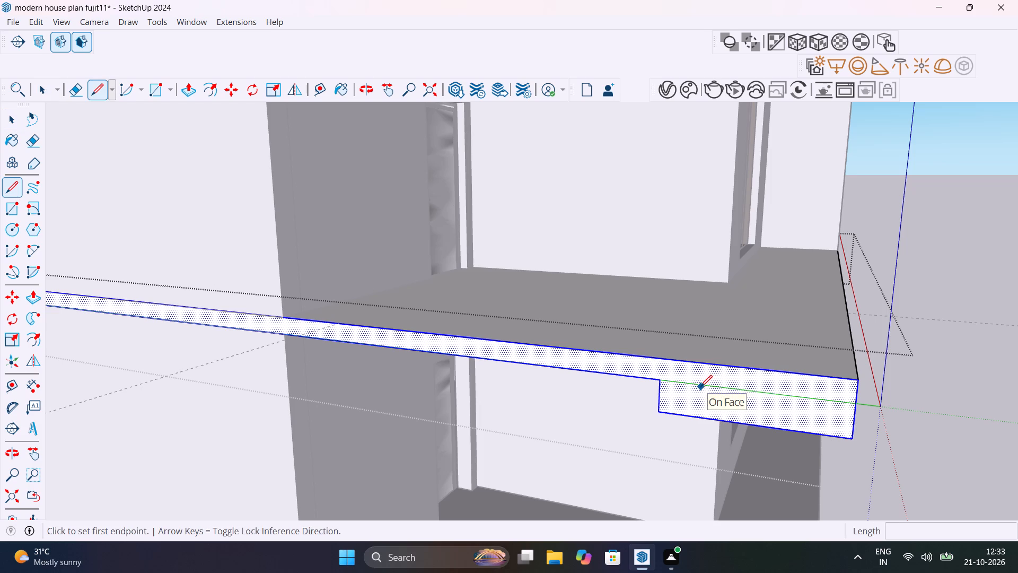
left_click(660, 380)
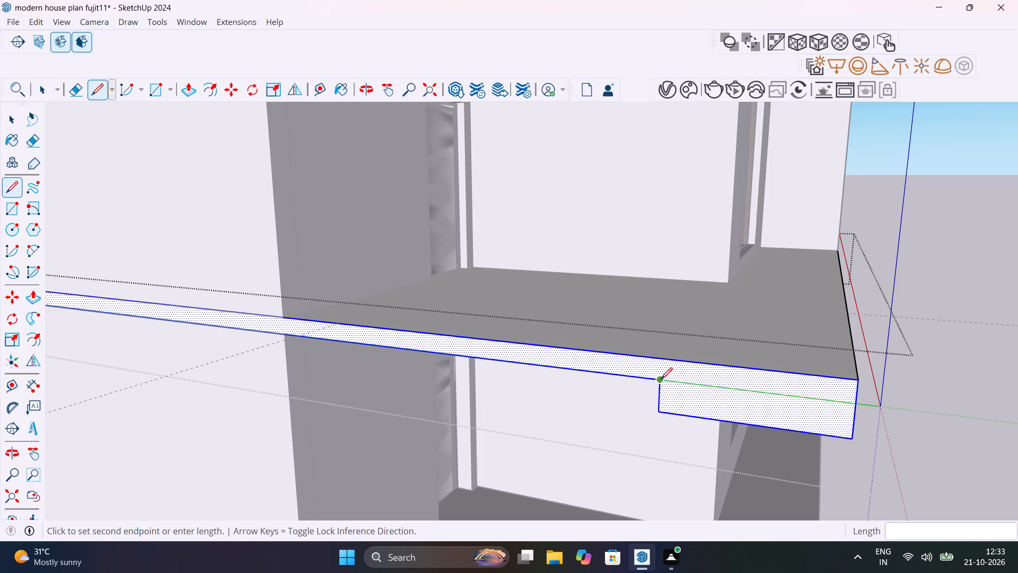
left_click(664, 359)
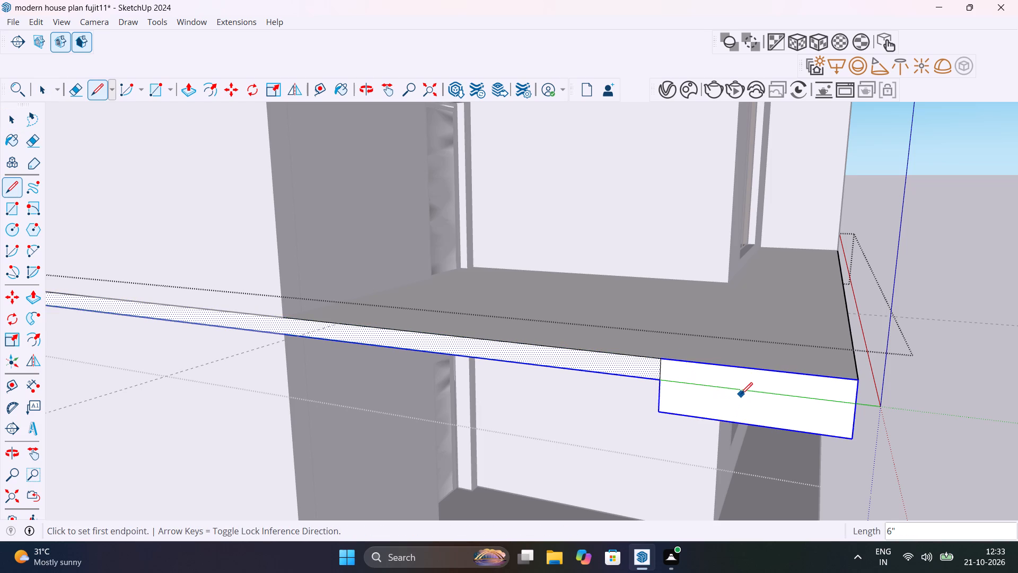
Push the side face of the slab's thicker part inward about 7' 2" to the guide beside the door, and leave the group.
key("space")
left_click(741, 393)
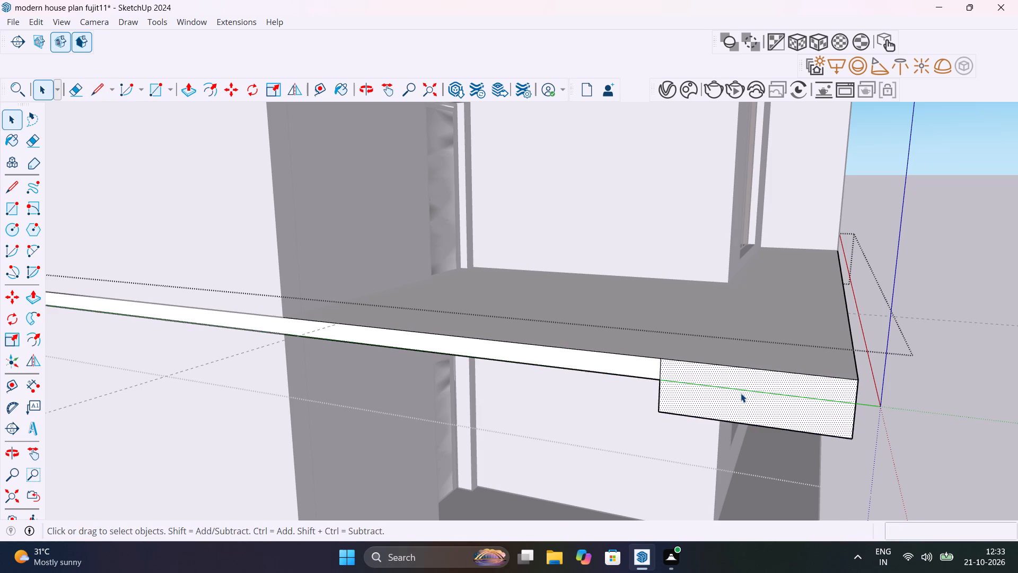
middle_click_drag(731, 400, 646, 398)
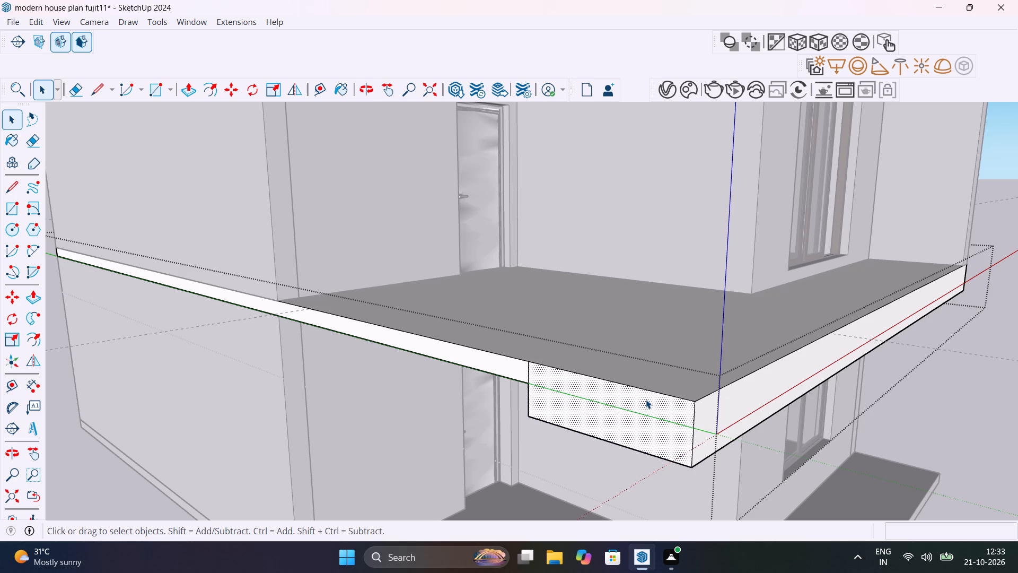
key("p")
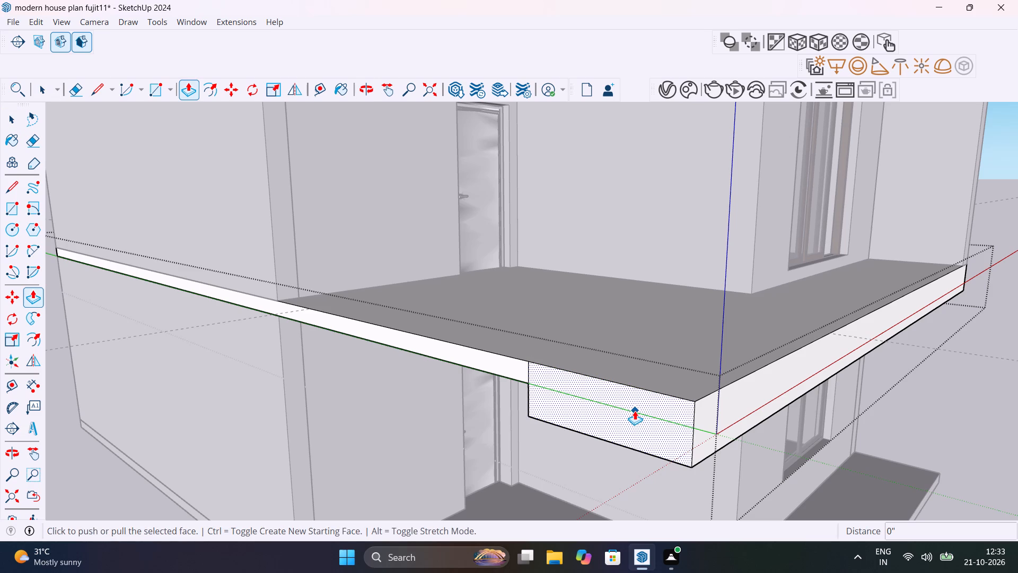
left_click(635, 411)
middle_click_drag(677, 367, 621, 472)
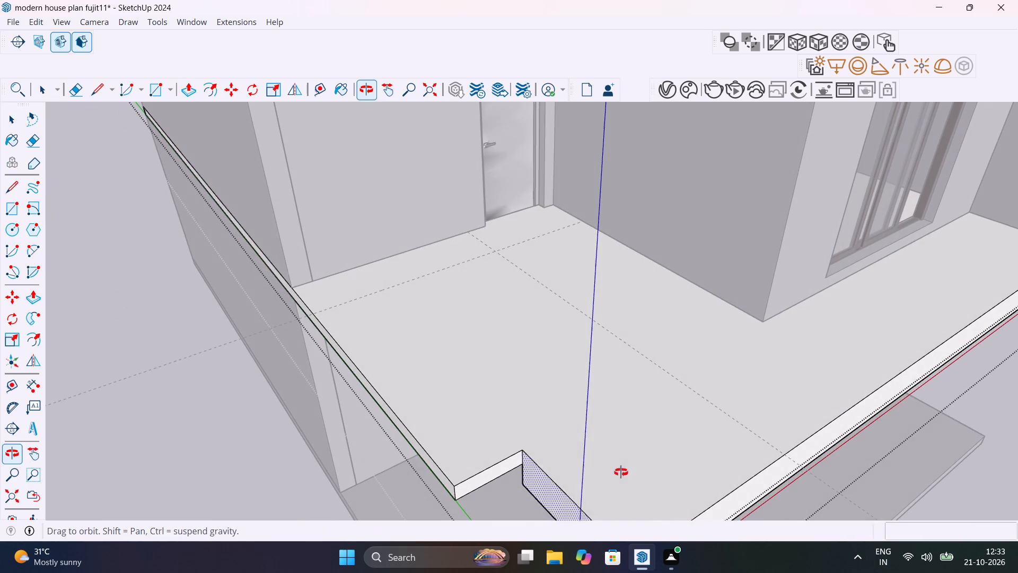
middle_click_drag(621, 472, 621, 473)
left_click(708, 403)
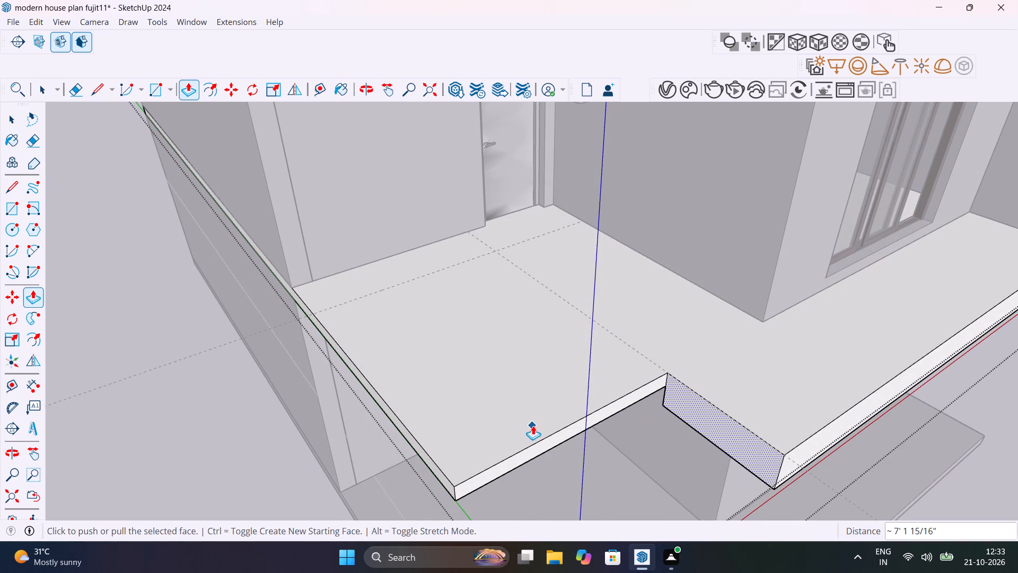
scroll(533, 426, "down", 13)
key("space")
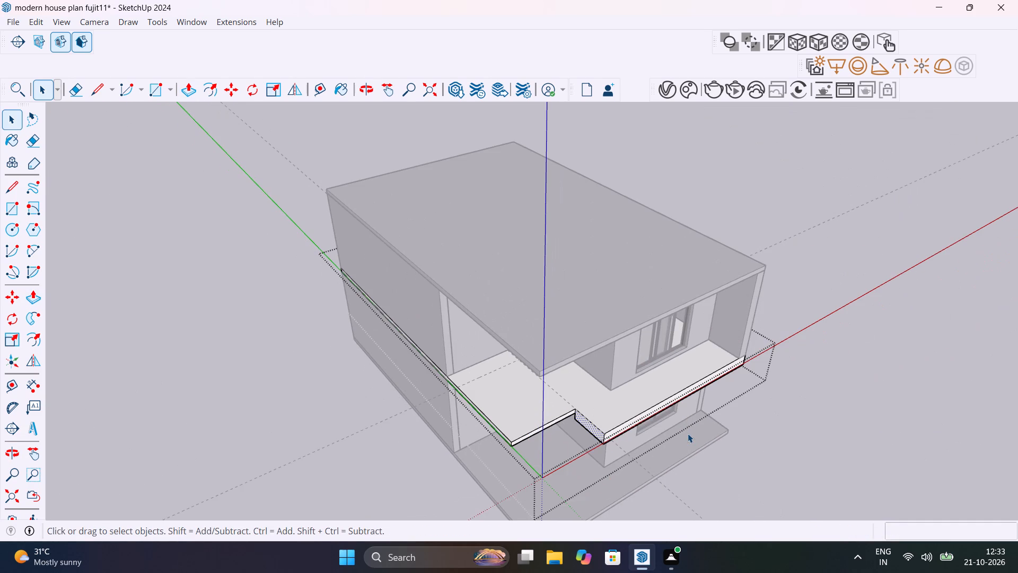
left_click(758, 428)
Examine the cut-back balcony slab from the front and from the side of the house.
scroll(801, 435, "down", 1)
middle_click_drag(801, 433, 672, 336)
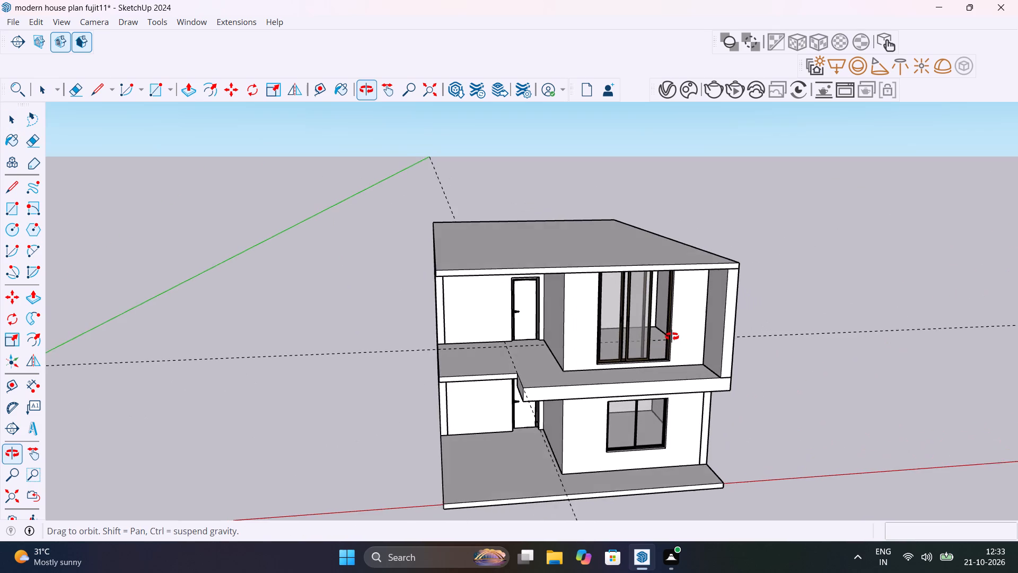
middle_click_drag(672, 336, 674, 336)
scroll(674, 336, "up", 1)
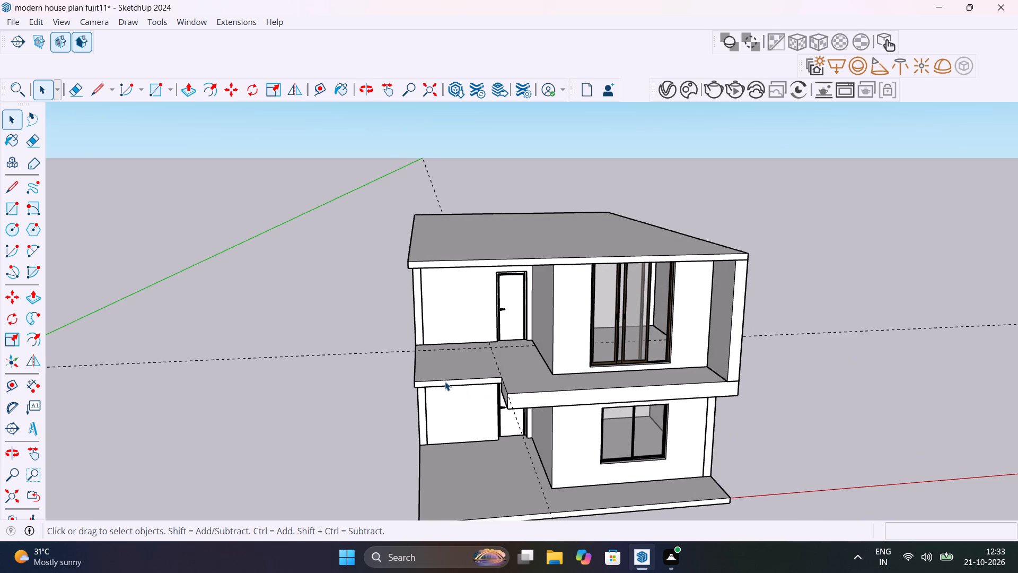
middle_click_drag(464, 376, 696, 368)
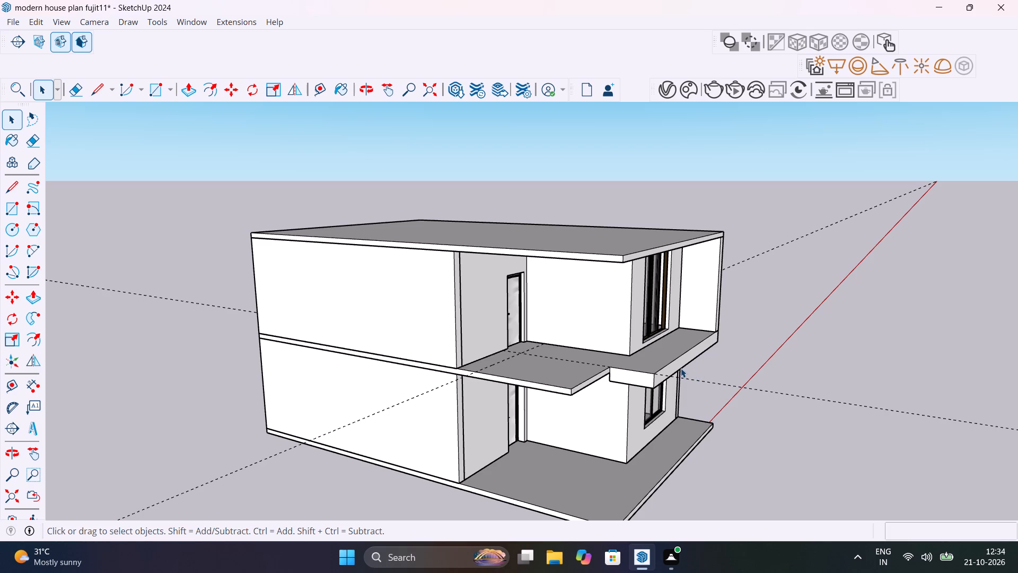
scroll(641, 427, "down", 2)
scroll(607, 378, "down", 4)
middle_click_drag(616, 385, 463, 392)
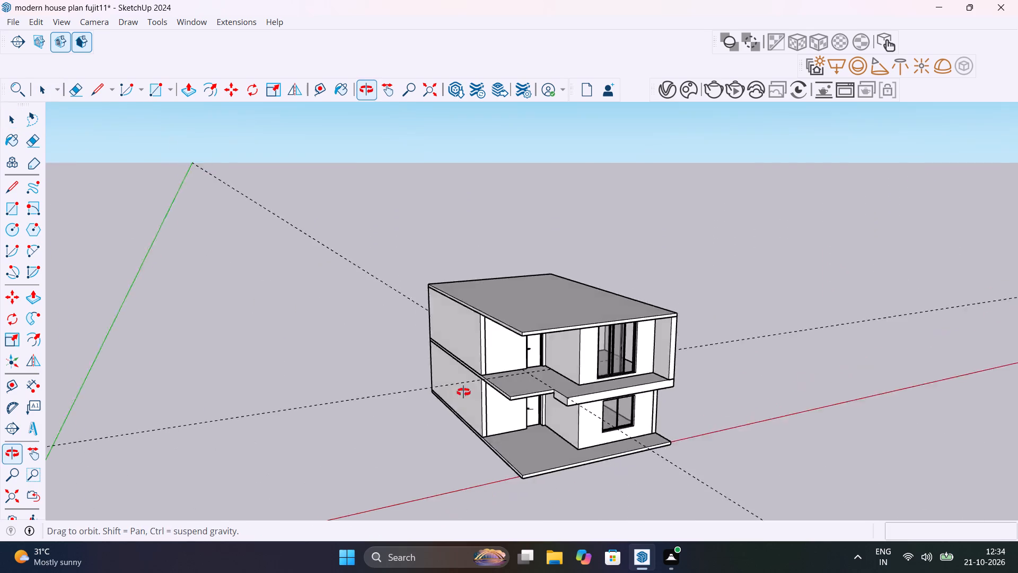
middle_click_drag(463, 392, 405, 410)
Draw a rectangle on the upper balcony floor from the outer wall's base corner to the inner corner of the slab cutback.
scroll(493, 389, "up", 9)
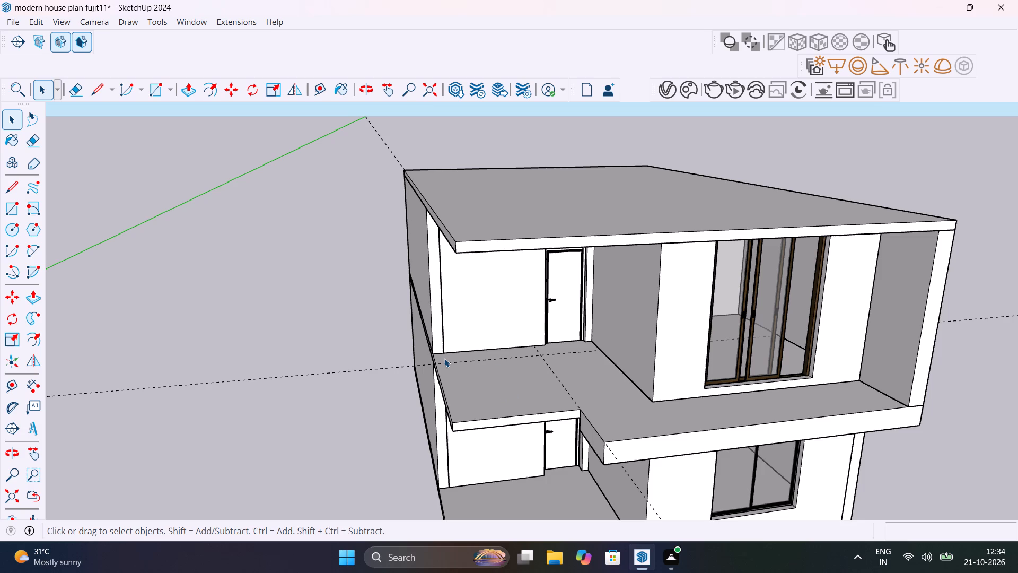
key("r")
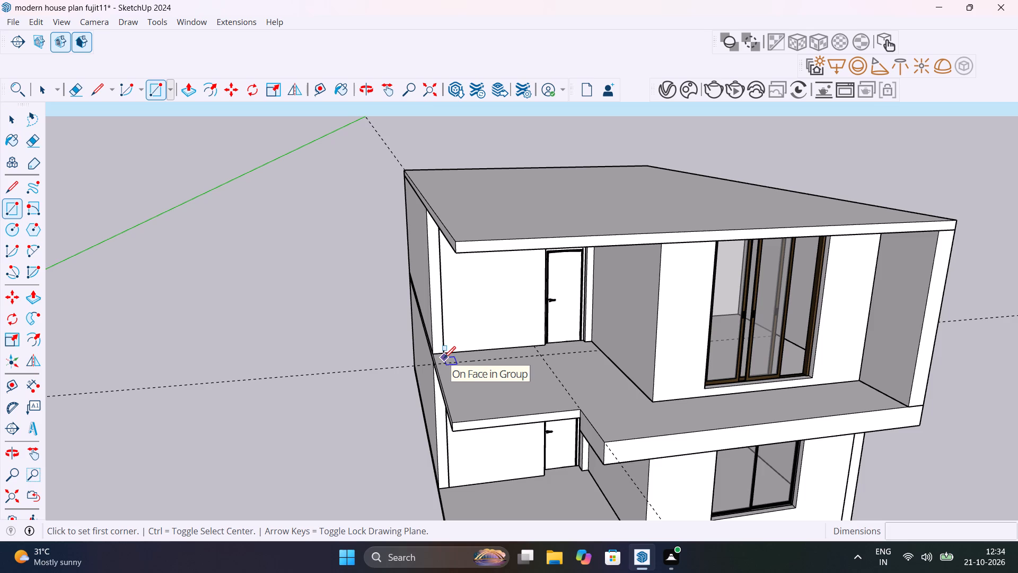
left_click(437, 355)
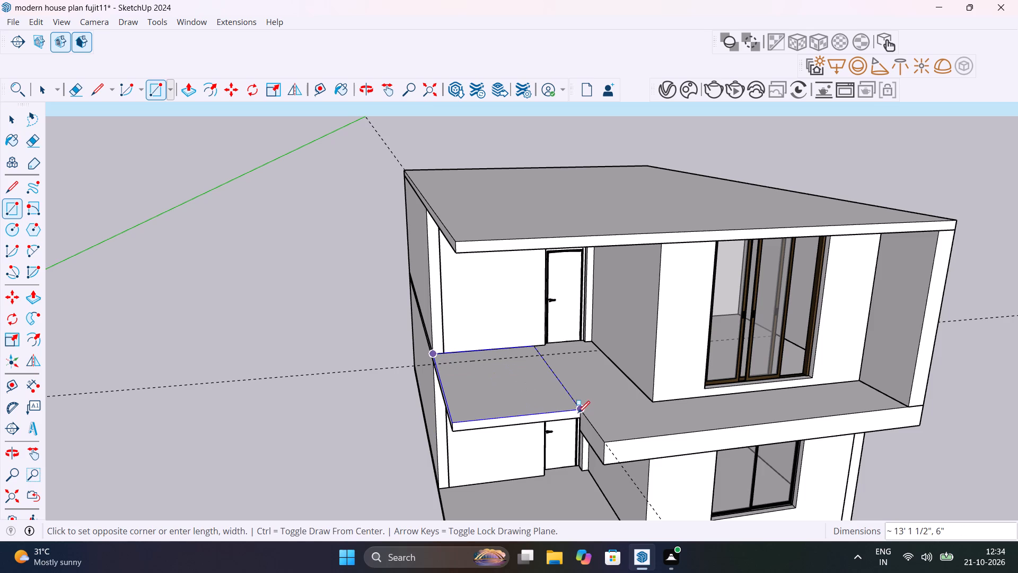
left_click(578, 412)
Extrude the balcony floor rectangle upward 10' to the underside of the roof slab.
key("p")
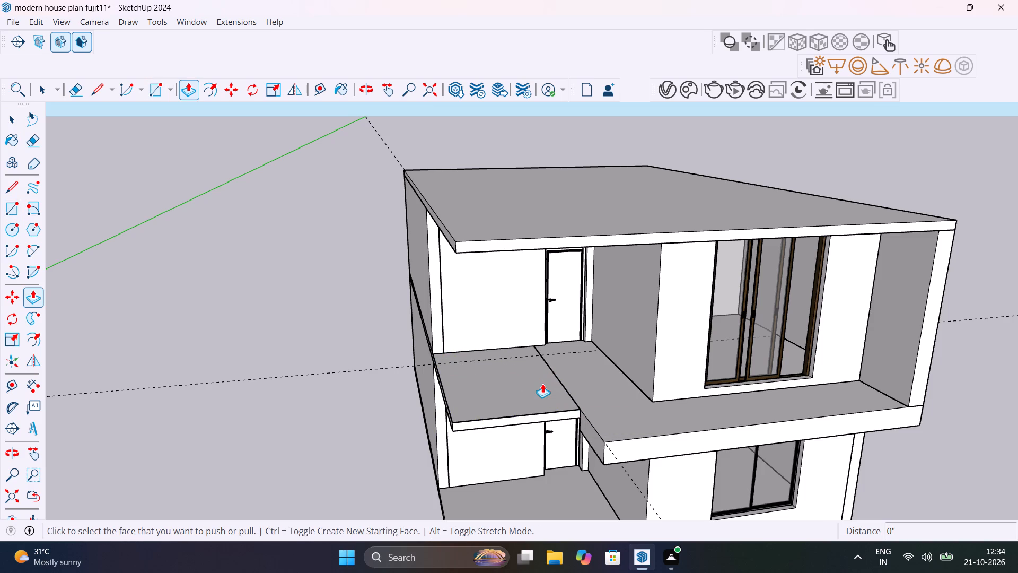
left_click(533, 378)
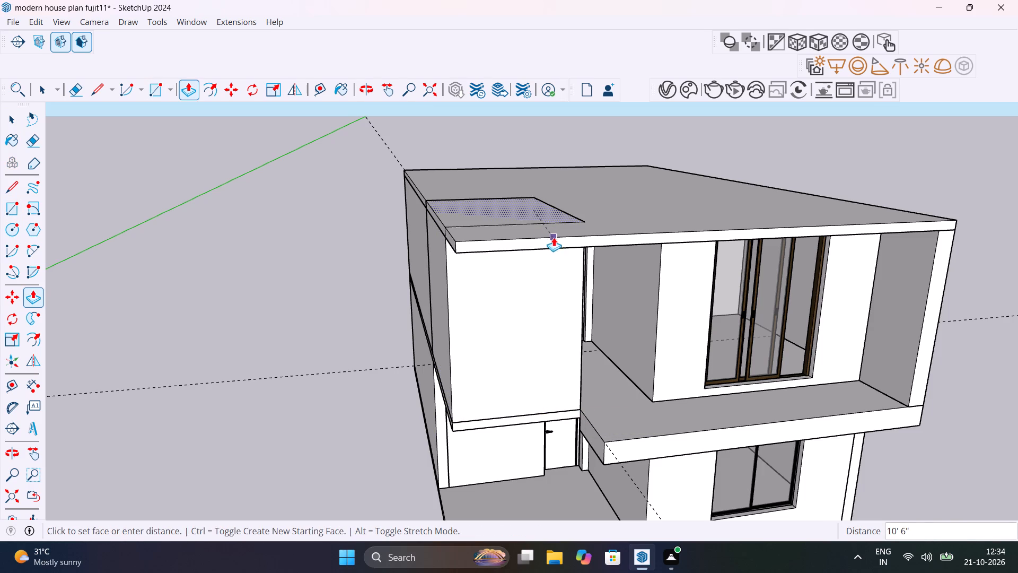
middle_click_drag(554, 244, 675, 185)
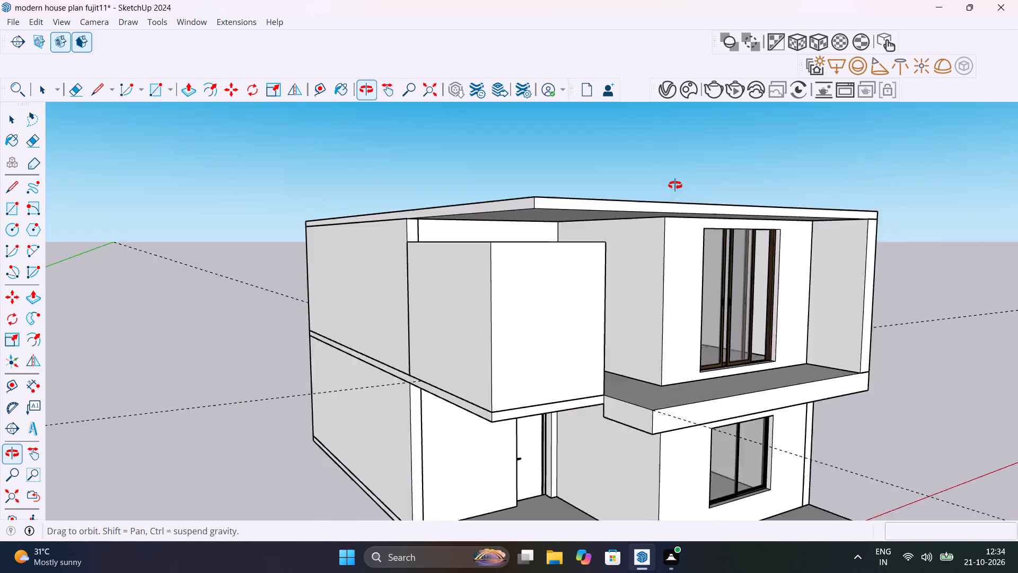
middle_click_drag(675, 185, 739, 169)
left_click(583, 190)
scroll(596, 265, "down", 5)
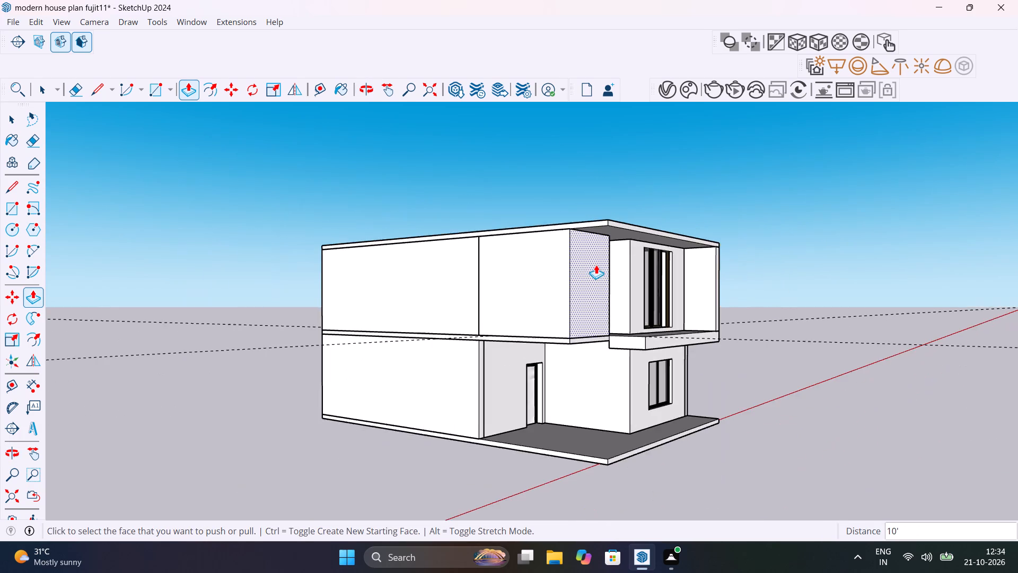
scroll(596, 265, "down", 1)
middle_click_drag(576, 310, 368, 404)
scroll(457, 343, "up", 6)
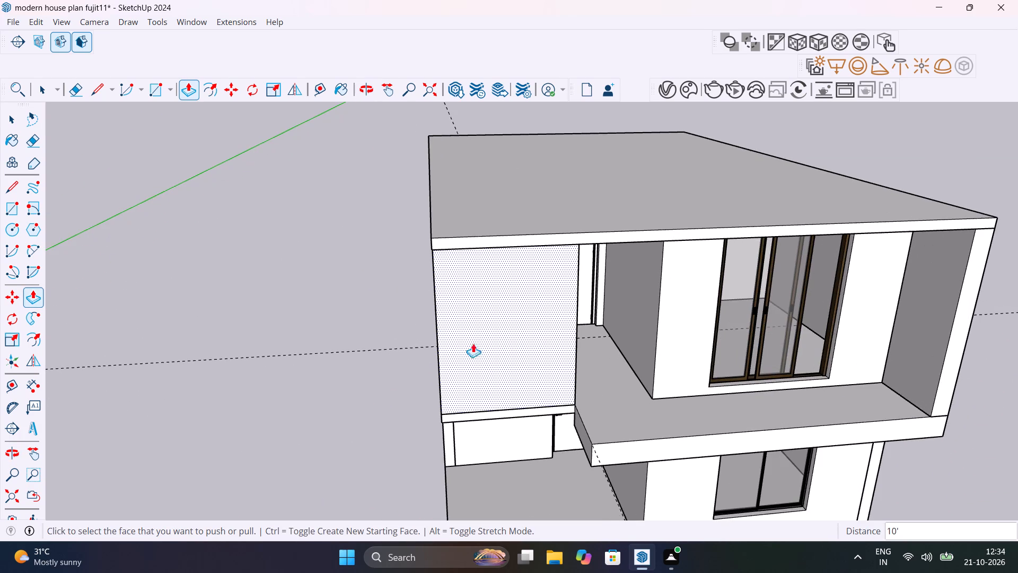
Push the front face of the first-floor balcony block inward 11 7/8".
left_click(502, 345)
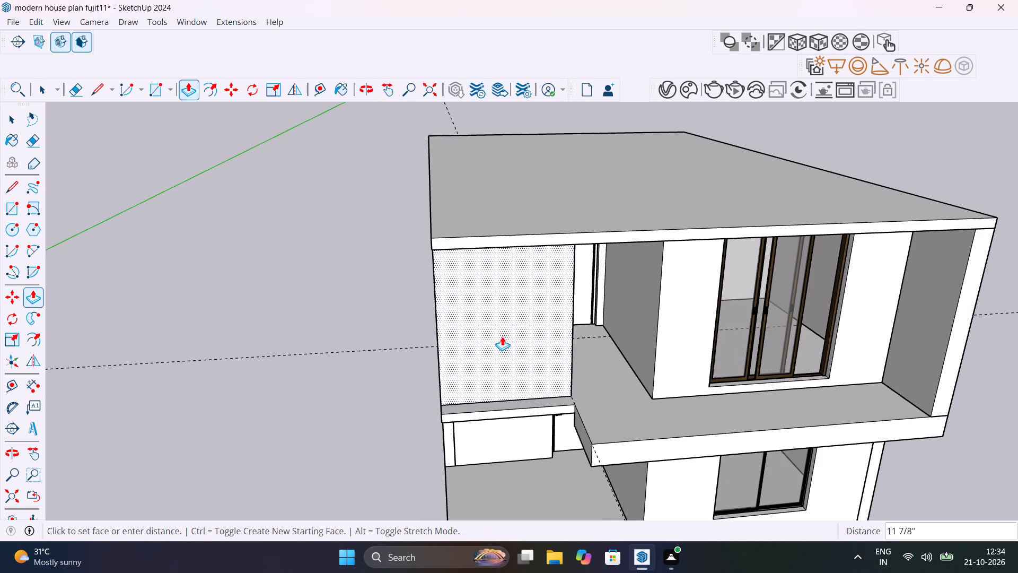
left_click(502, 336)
Examine the balcony block beneath the roof slab from the front and the side of the house.
scroll(502, 336, "down", 6)
middle_click_drag(515, 340, 421, 286)
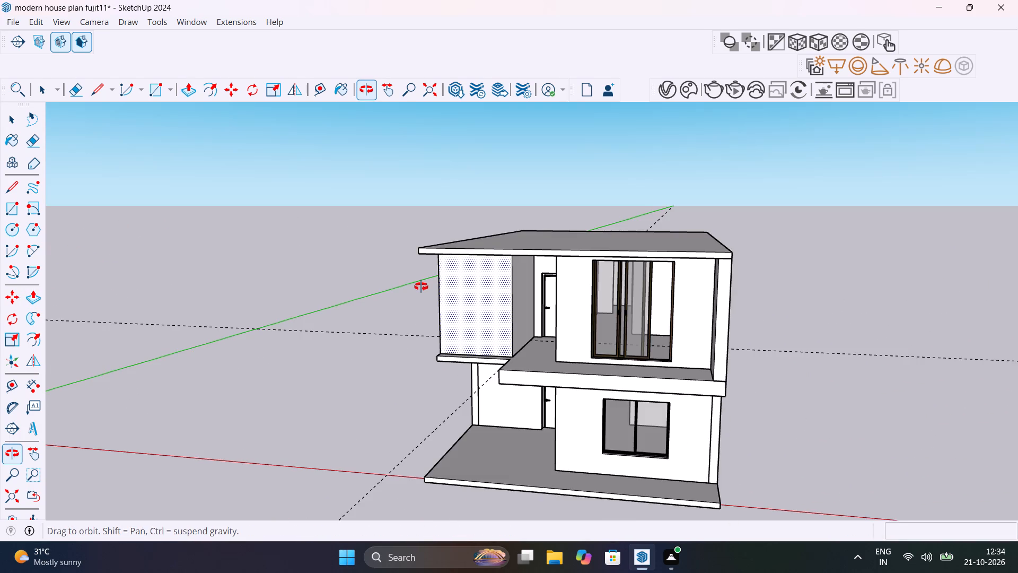
middle_click_drag(421, 286, 444, 281)
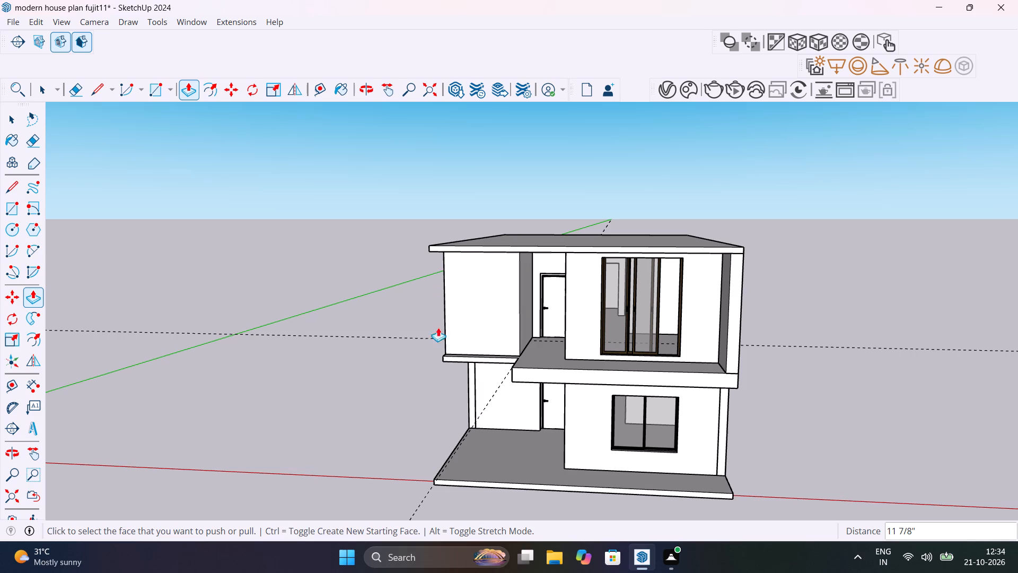
key("space")
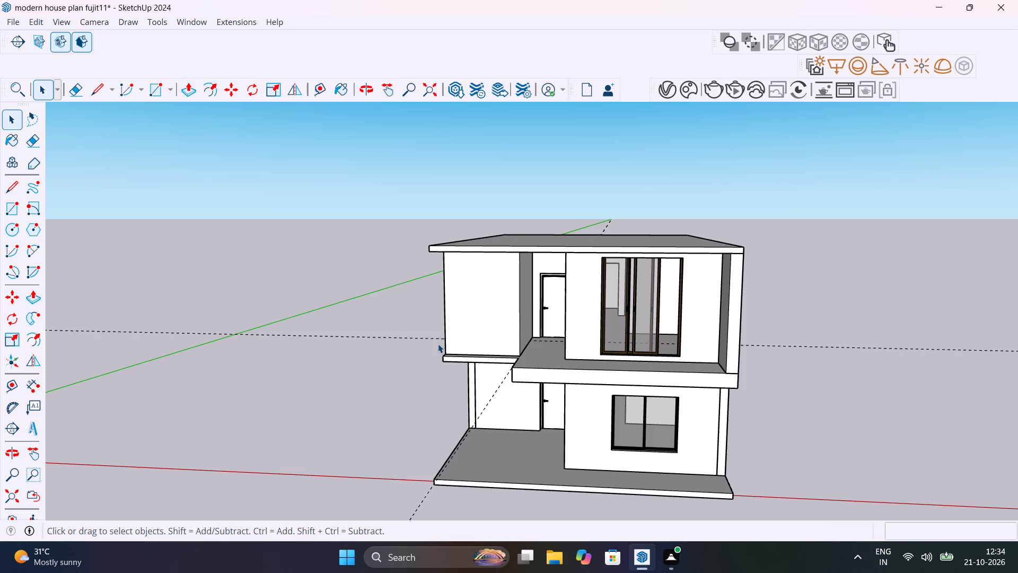
middle_click_drag(615, 381, 822, 383)
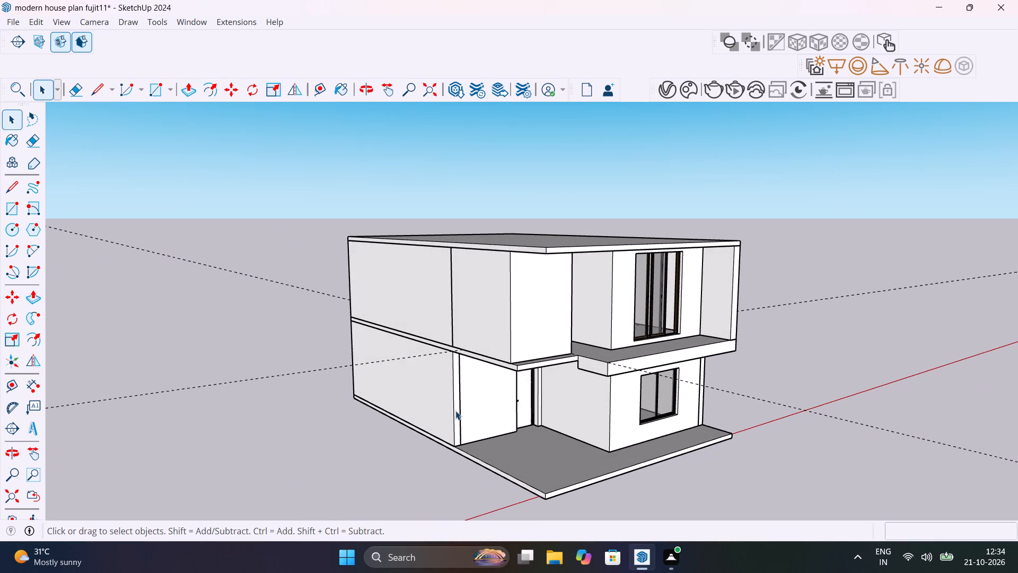
middle_click_drag(528, 377, 552, 407)
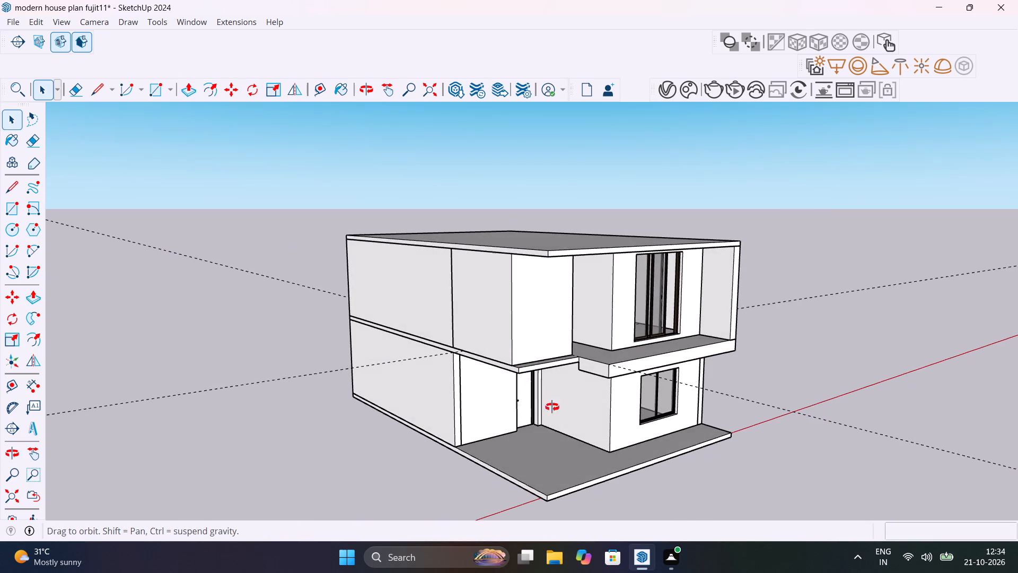
middle_click_drag(552, 407, 580, 393)
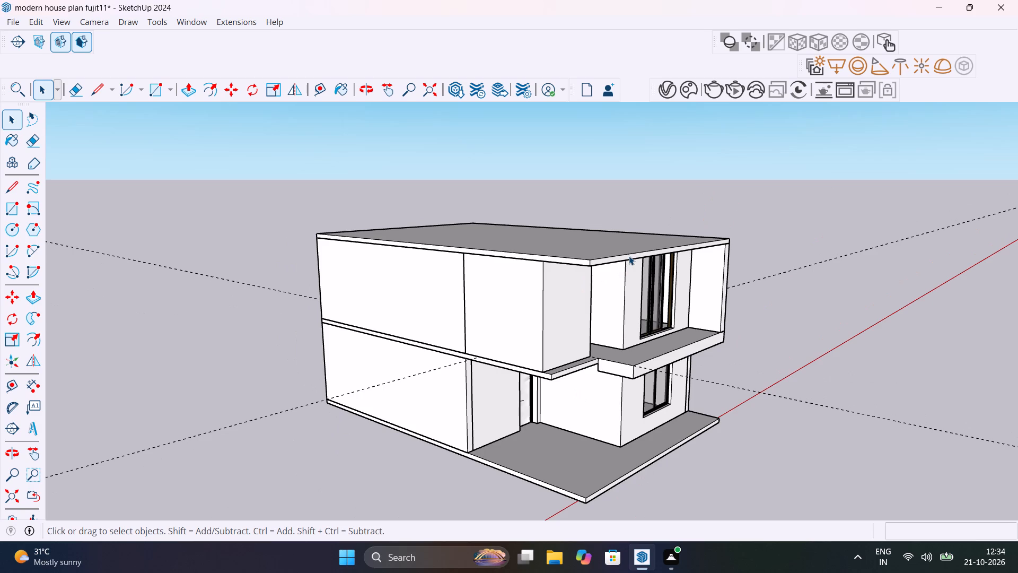
Remove the roof slab from view so the upper-floor walls are open from above.
left_click(618, 258)
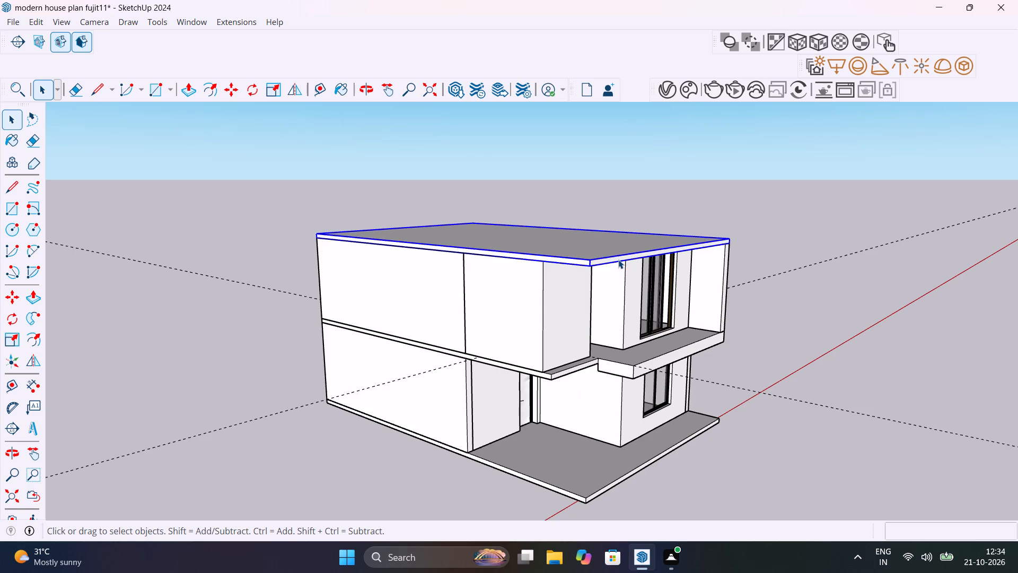
right_click(618, 259)
left_click(694, 35)
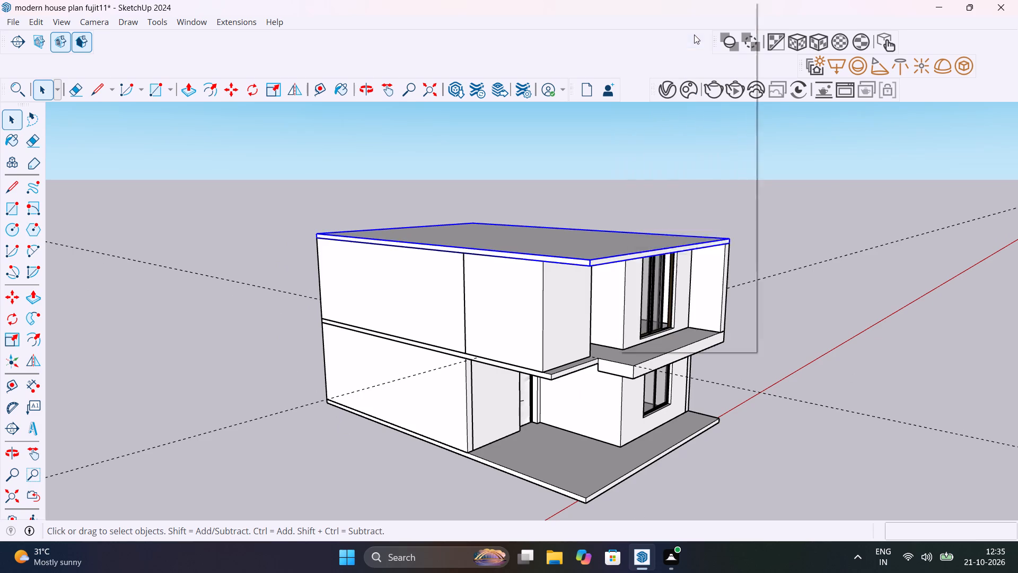
Push the top face of the balcony block down 10' to the balcony floor.
middle_click_drag(702, 201, 622, 346)
middle_click_drag(492, 330, 618, 269)
left_click(566, 328)
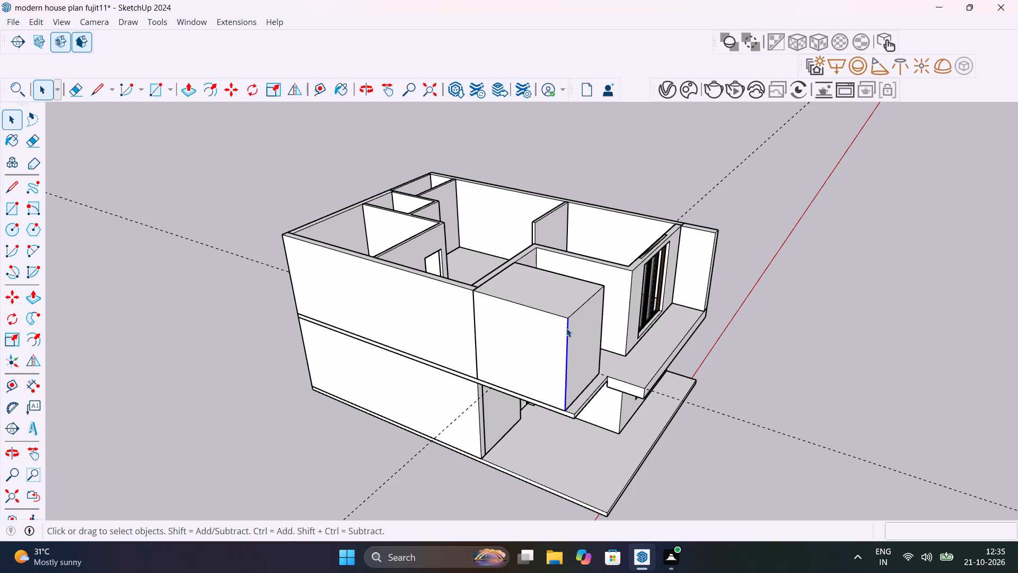
left_click(565, 298)
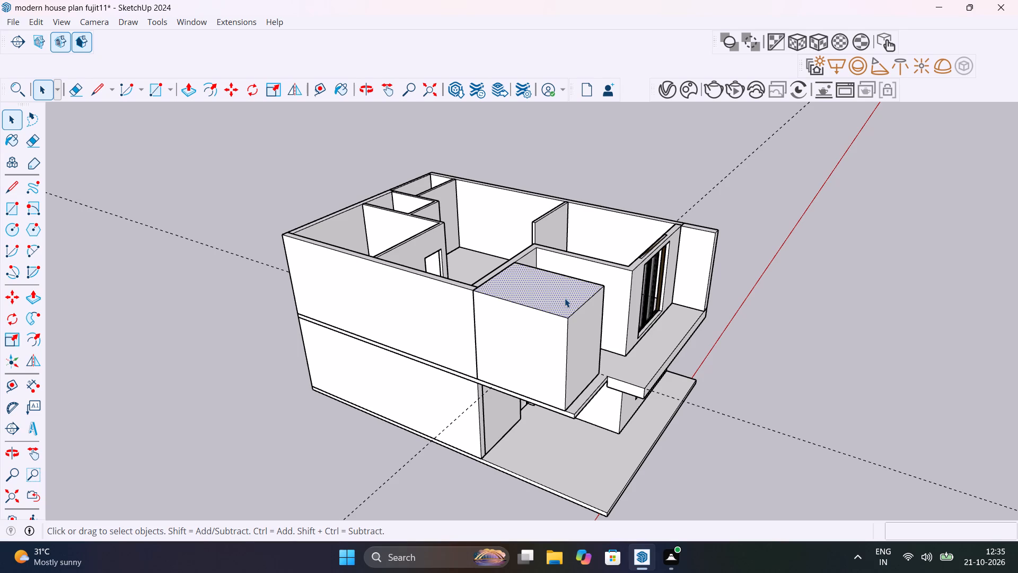
key("p")
left_click(565, 298)
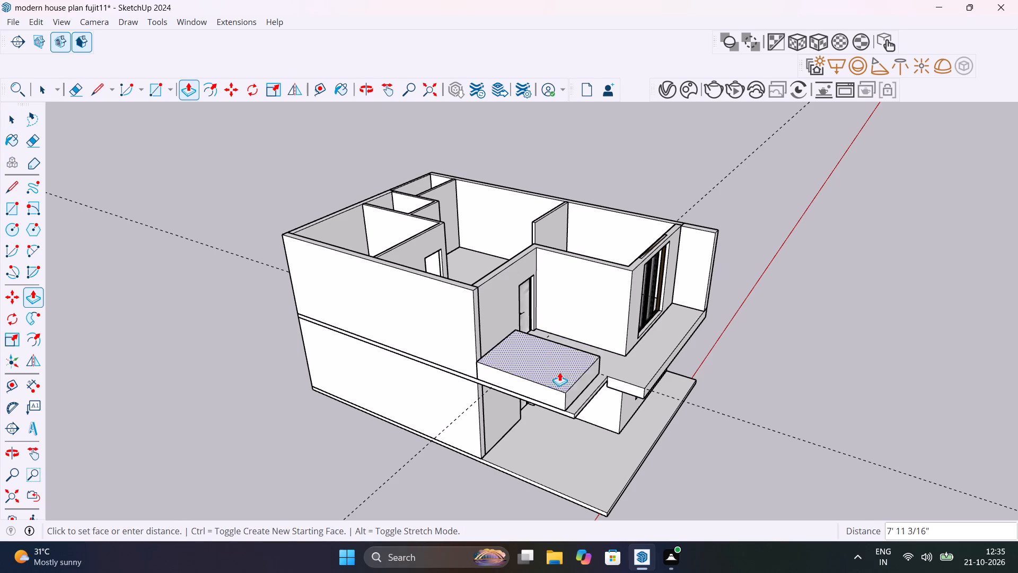
left_click(571, 398)
Scale the first-floor sliding glass door's height to about 0.93 so its frame fits beneath the opening's top edge.
middle_click_drag(469, 427, 450, 443)
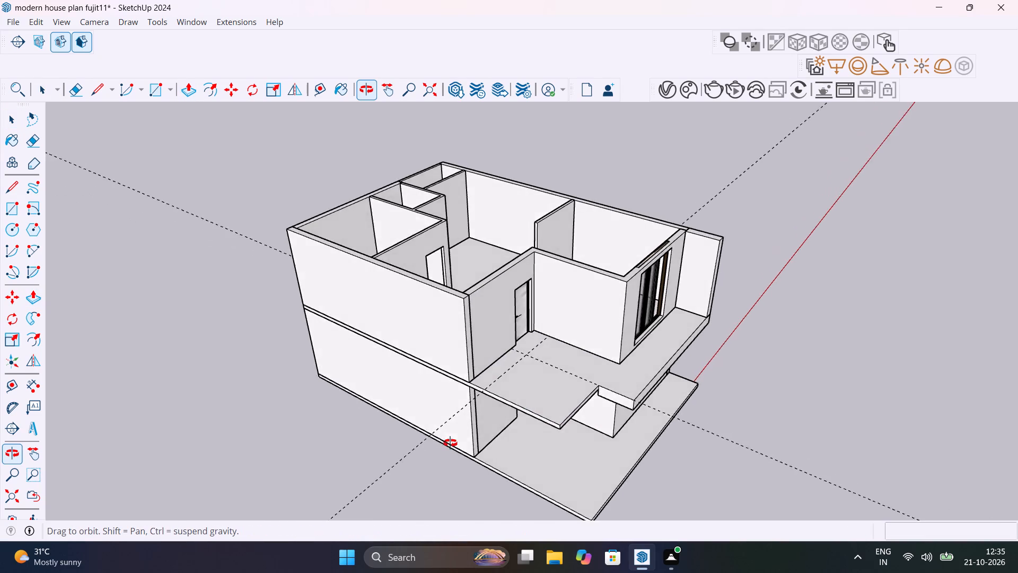
middle_click_drag(450, 443, 167, 440)
scroll(469, 284, "up", 6)
middle_click_drag(514, 319, 715, 259)
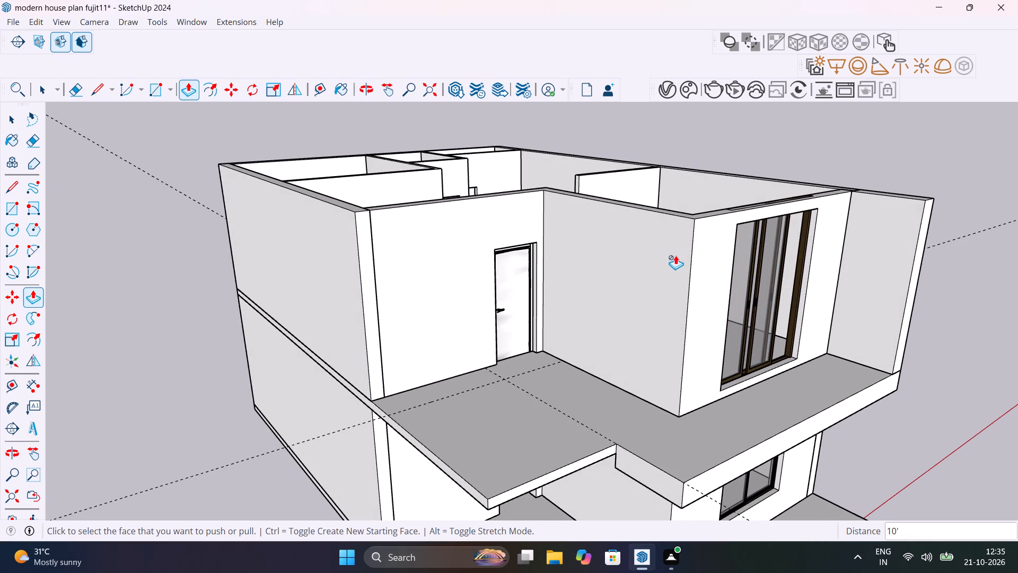
scroll(675, 255, "down", 6)
middle_click_drag(703, 279, 633, 427)
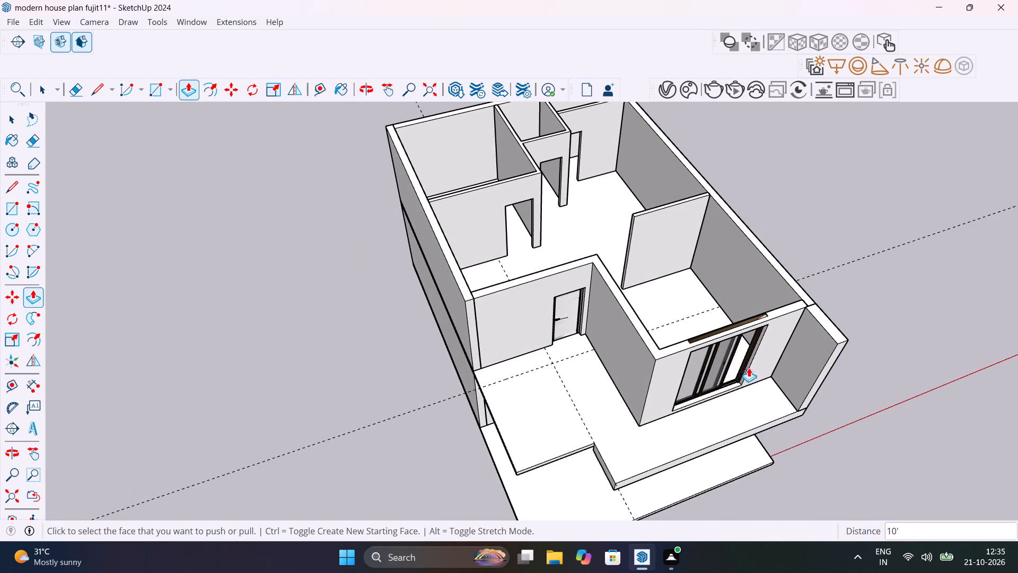
scroll(765, 340, "up", 12)
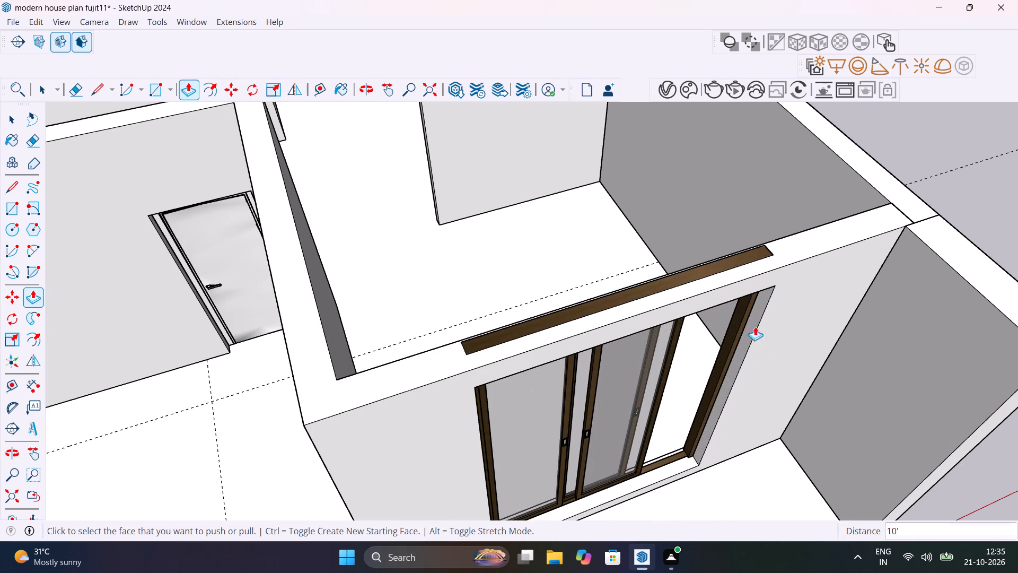
key("space")
left_click(653, 290)
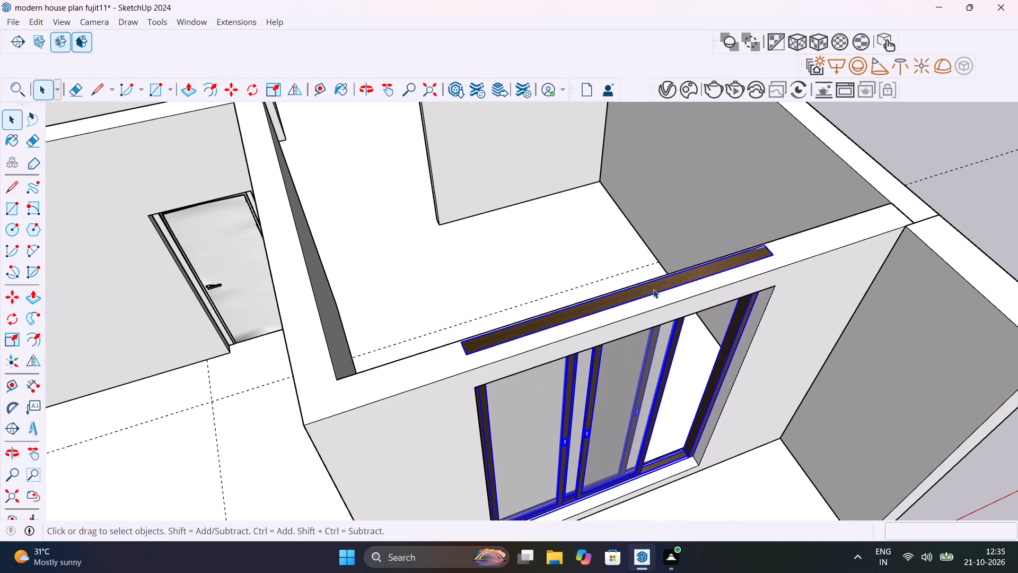
key("s")
left_click(627, 294)
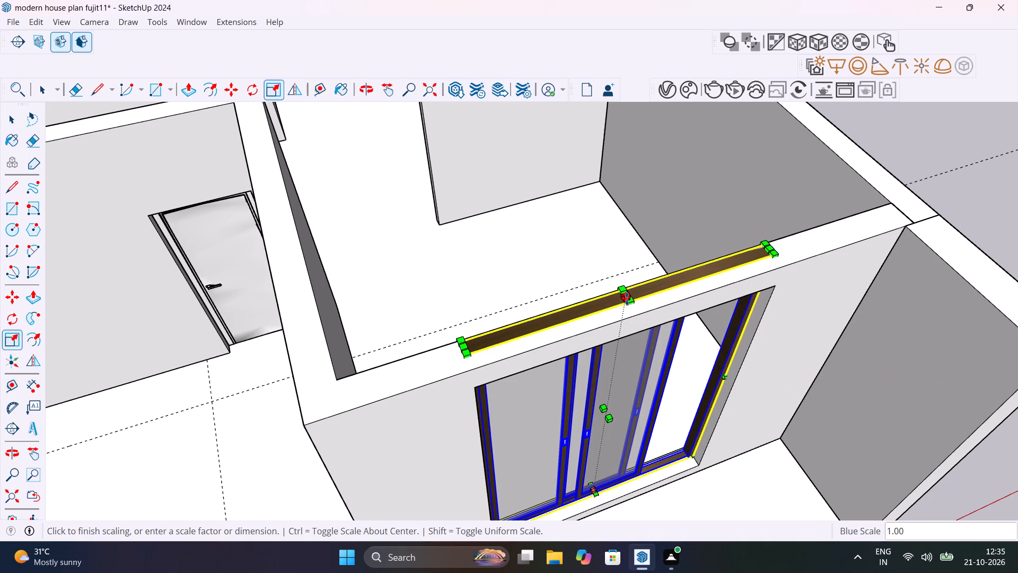
middle_click_drag(630, 331, 617, 244)
scroll(617, 244, "up", 1)
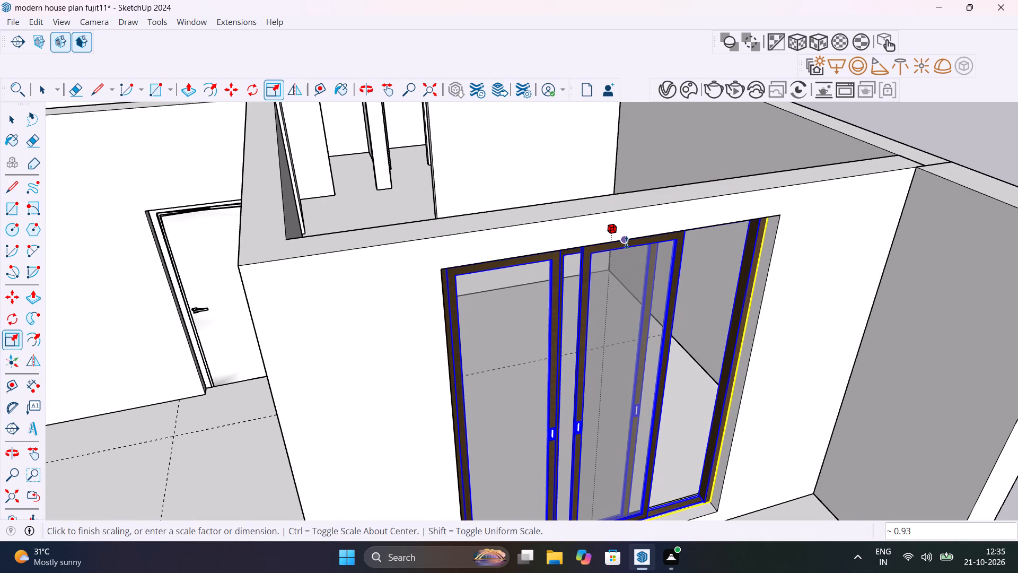
left_click(626, 242)
scroll(651, 276, "down", 2)
key("space")
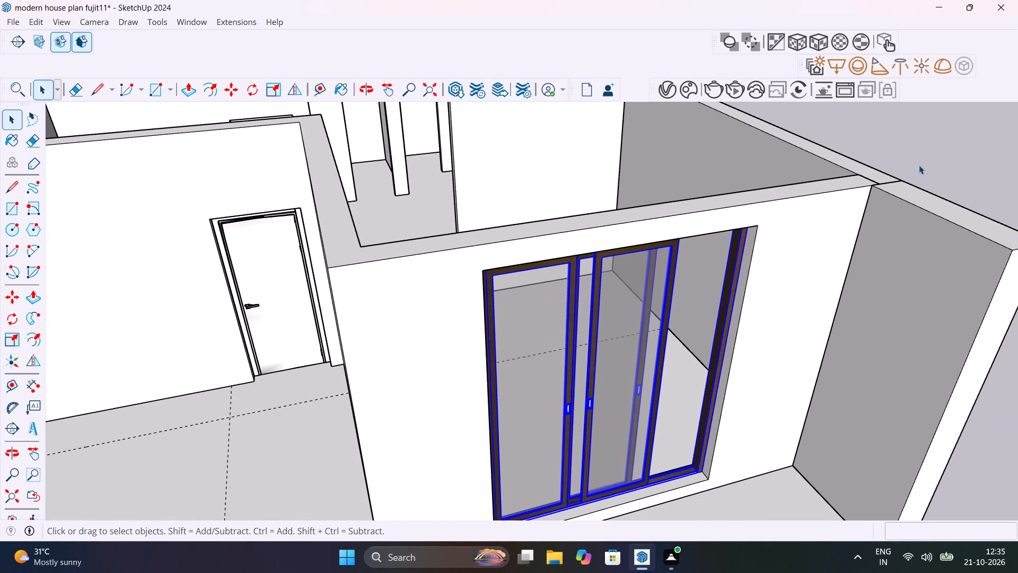
left_click(922, 160)
Examine the house without its roof and balcony block from above, the front and the side.
middle_click_drag(735, 312, 612, 363)
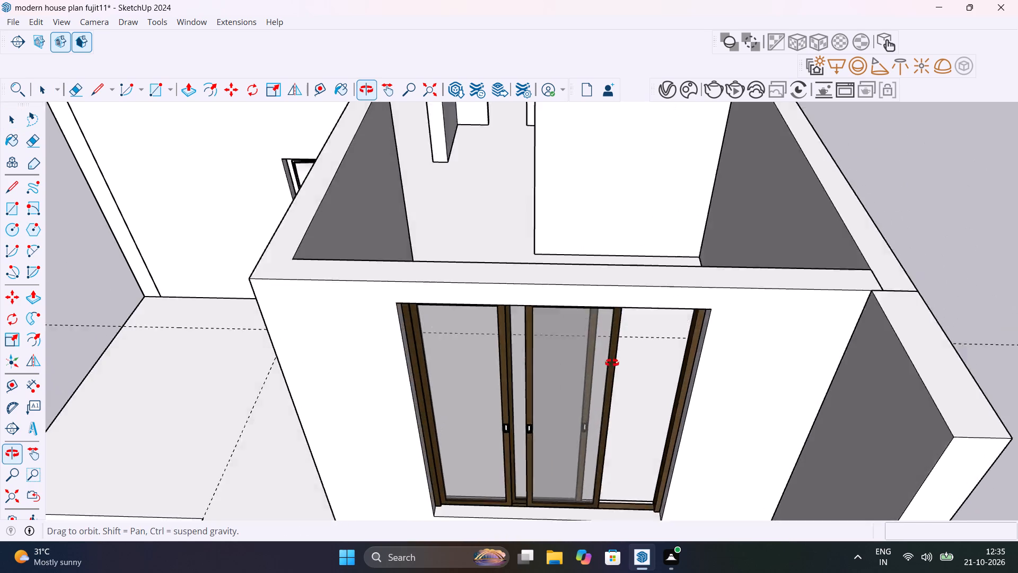
middle_click_drag(612, 363, 705, 353)
scroll(691, 353, "down", 6)
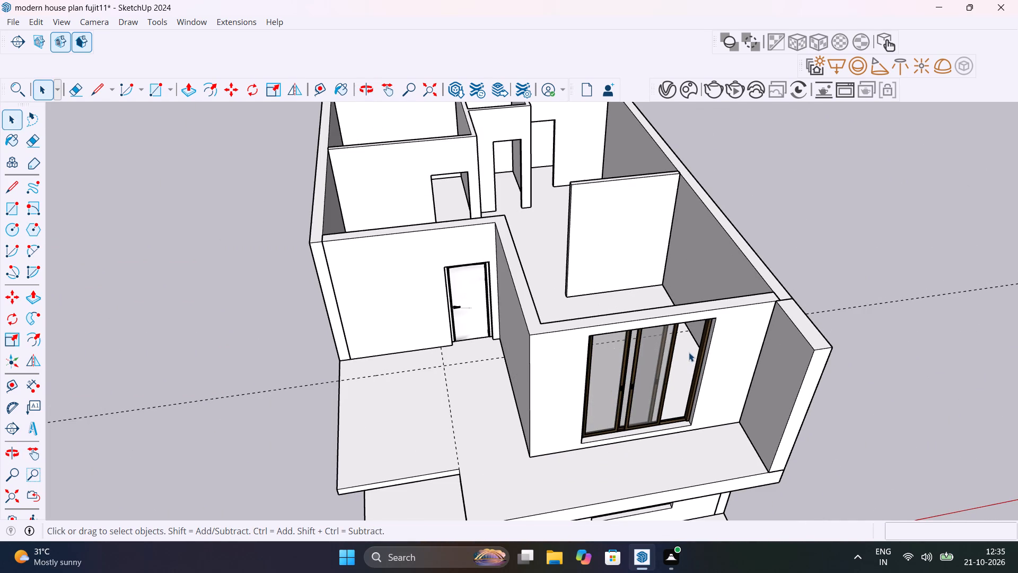
scroll(631, 322, "down", 2)
middle_click_drag(644, 318, 888, 199)
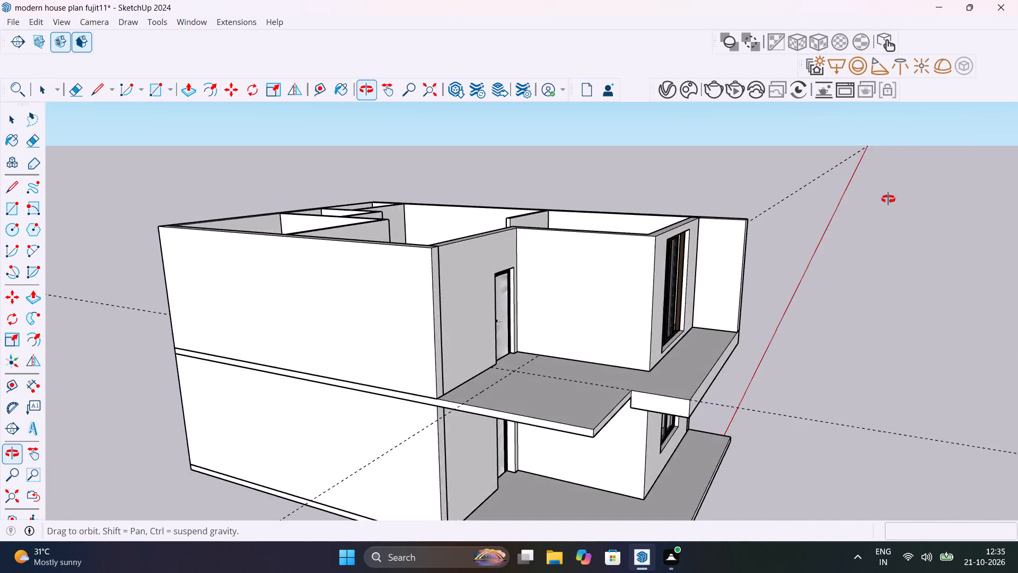
middle_click_drag(888, 199, 630, 197)
scroll(621, 293, "down", 5)
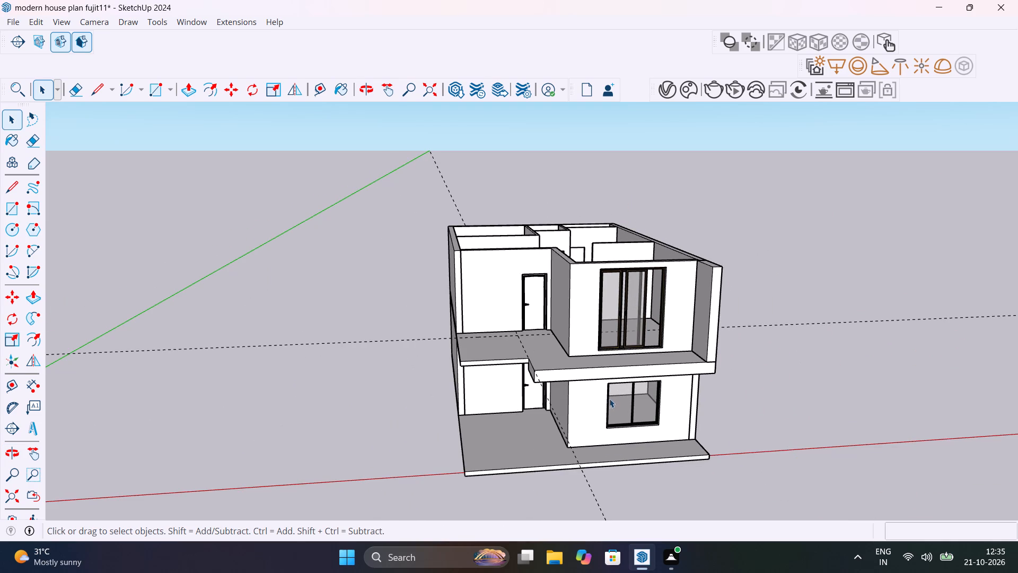
middle_click_drag(695, 309, 650, 419)
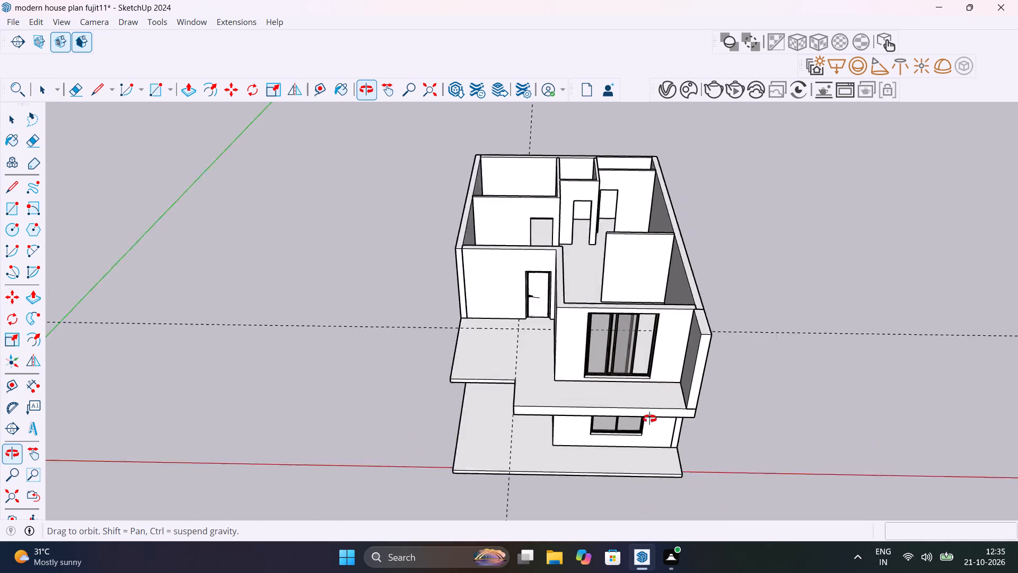
middle_click_drag(650, 419, 896, 302)
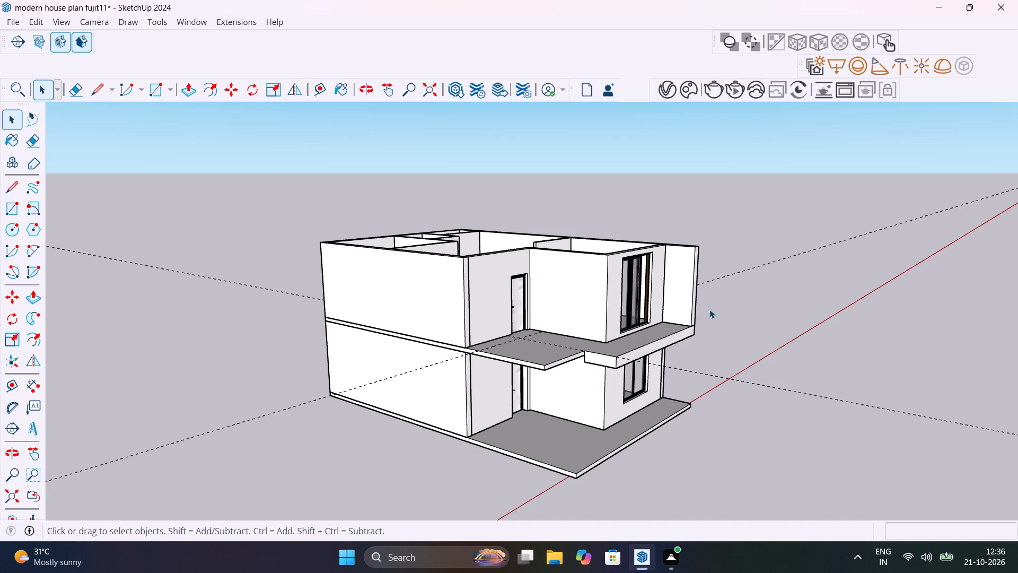
scroll(627, 372, "down", 5)
middle_click_drag(649, 367, 423, 432)
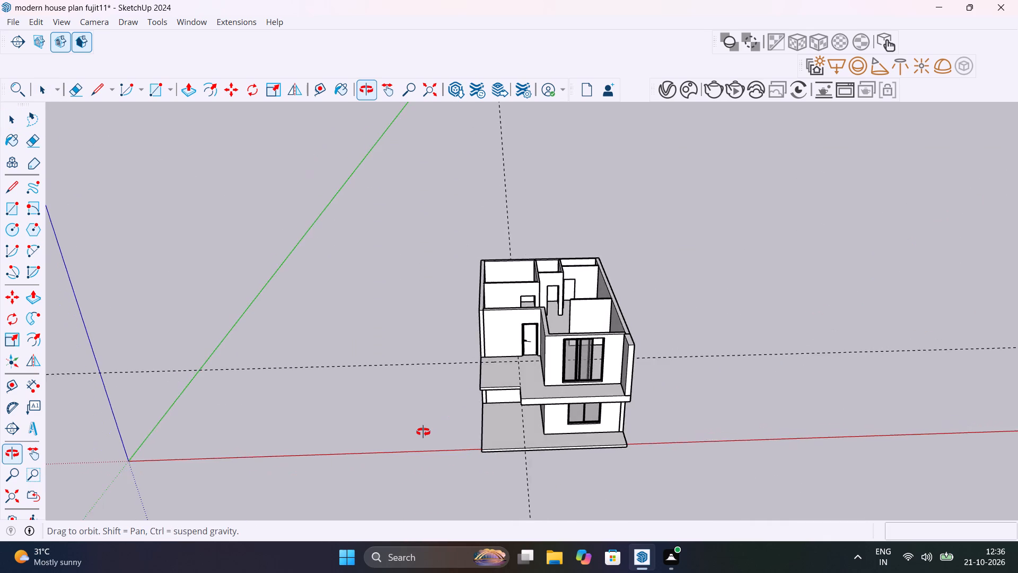
middle_click_drag(423, 432, 646, 447)
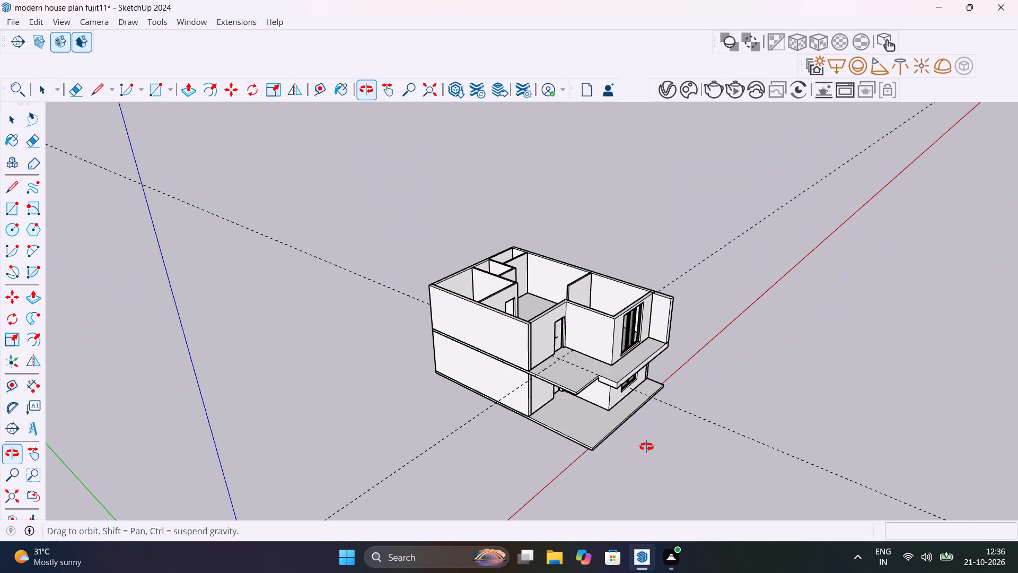
middle_click_drag(646, 447, 646, 447)
Measure the balcony slab's outer side edge from the wall corner to its front corner without placing a dimension.
scroll(579, 399, "up", 11)
middle_click_drag(578, 412, 751, 378)
scroll(751, 378, "up", 1)
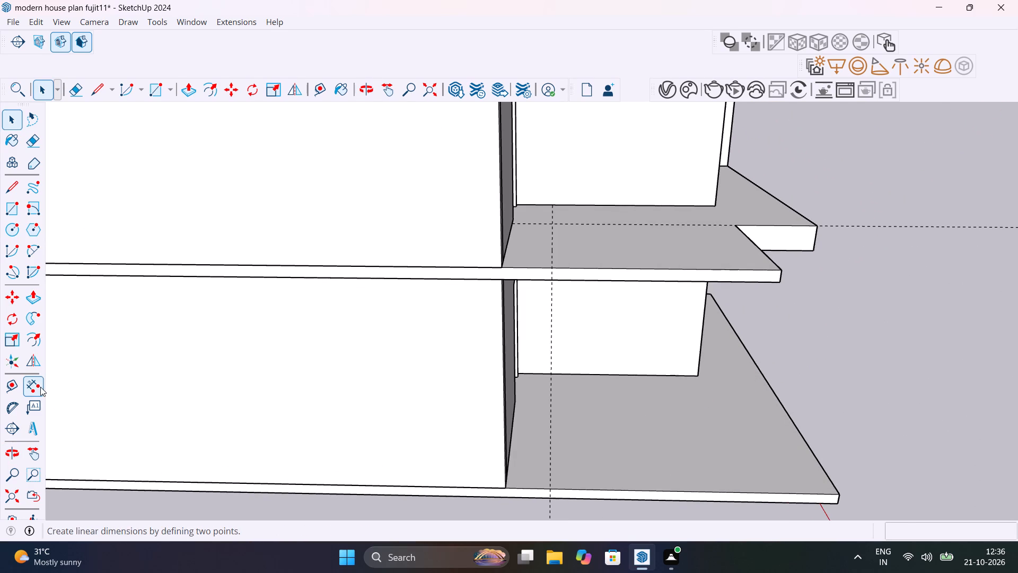
left_click(40, 386)
left_click(505, 279)
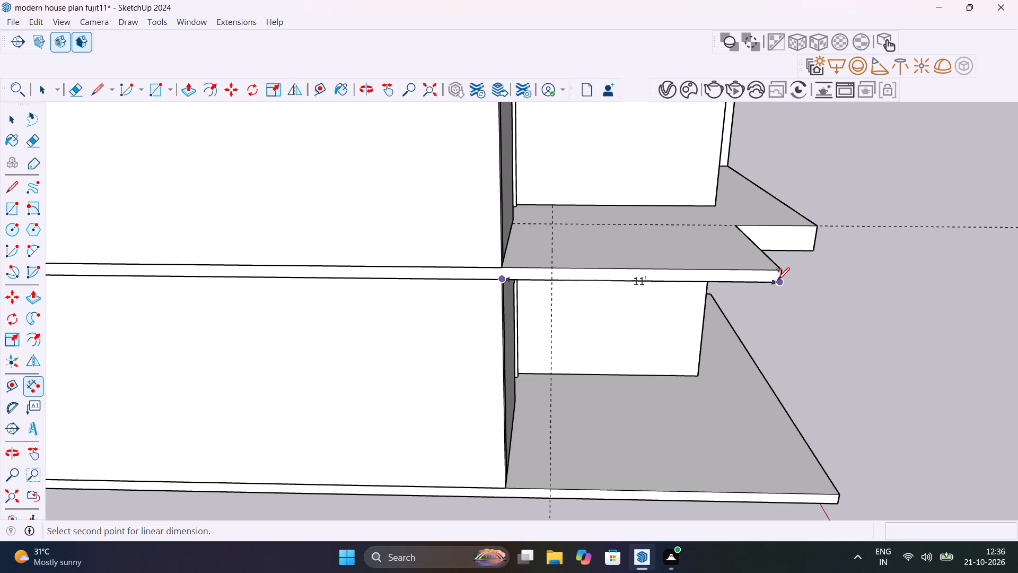
key("Escape")
key("space")
scroll(840, 340, "down", 5)
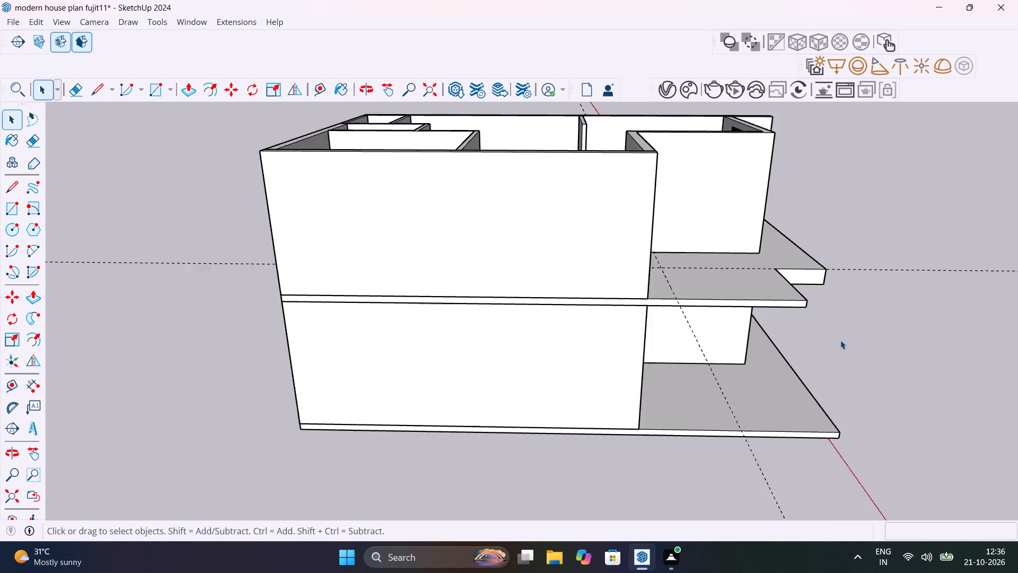
scroll(840, 340, "down", 2)
middle_click_drag(852, 357, 531, 406)
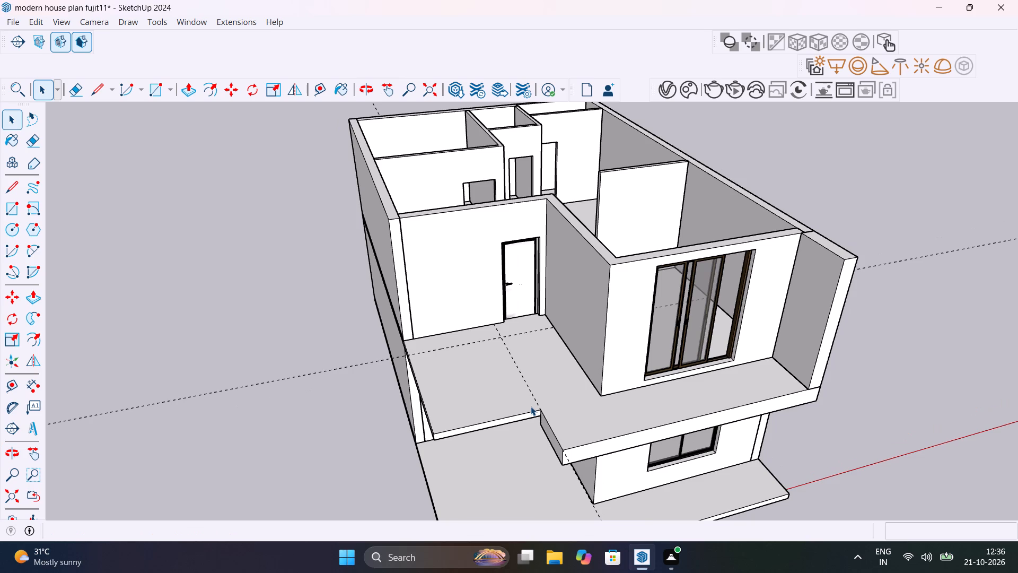
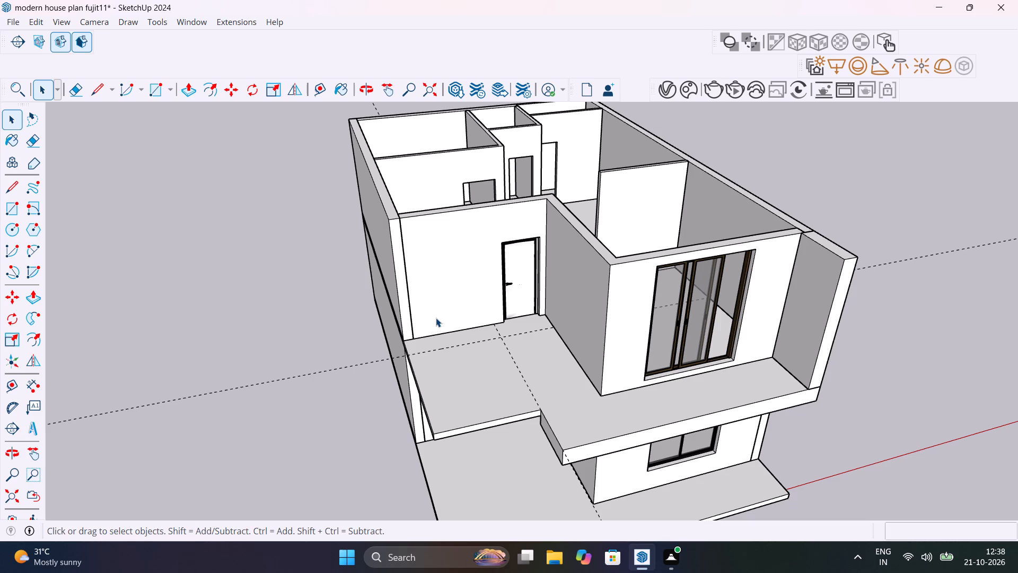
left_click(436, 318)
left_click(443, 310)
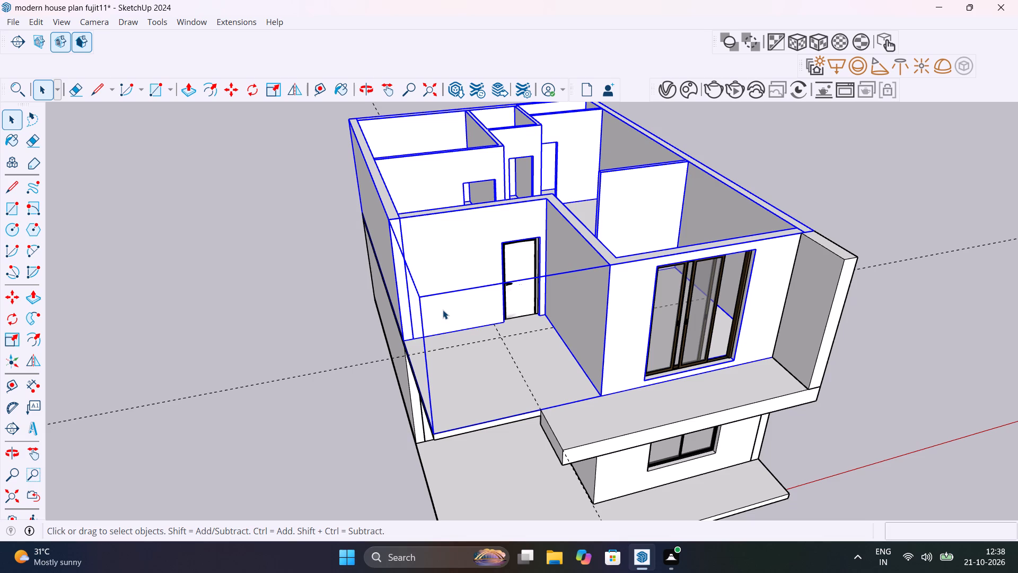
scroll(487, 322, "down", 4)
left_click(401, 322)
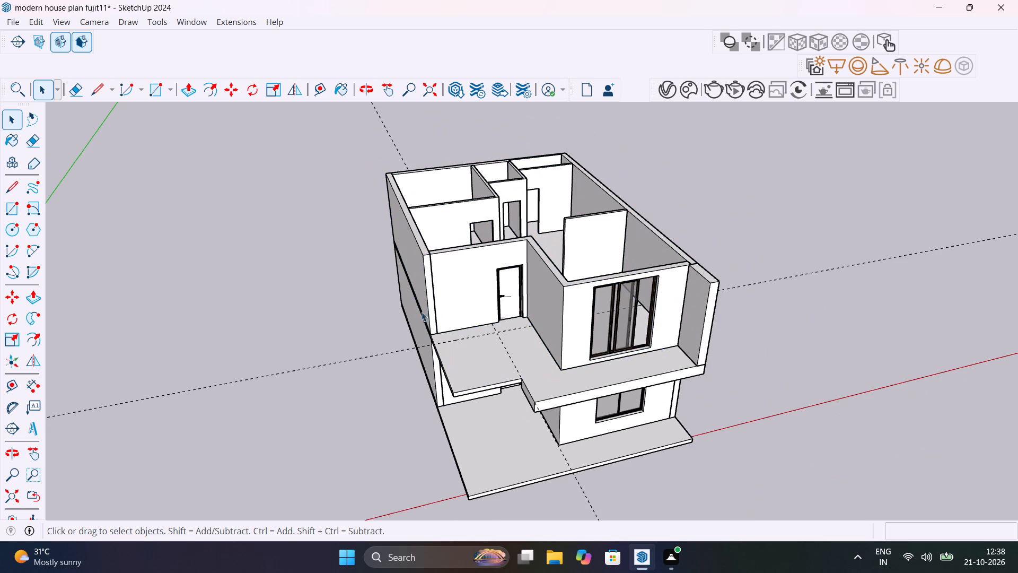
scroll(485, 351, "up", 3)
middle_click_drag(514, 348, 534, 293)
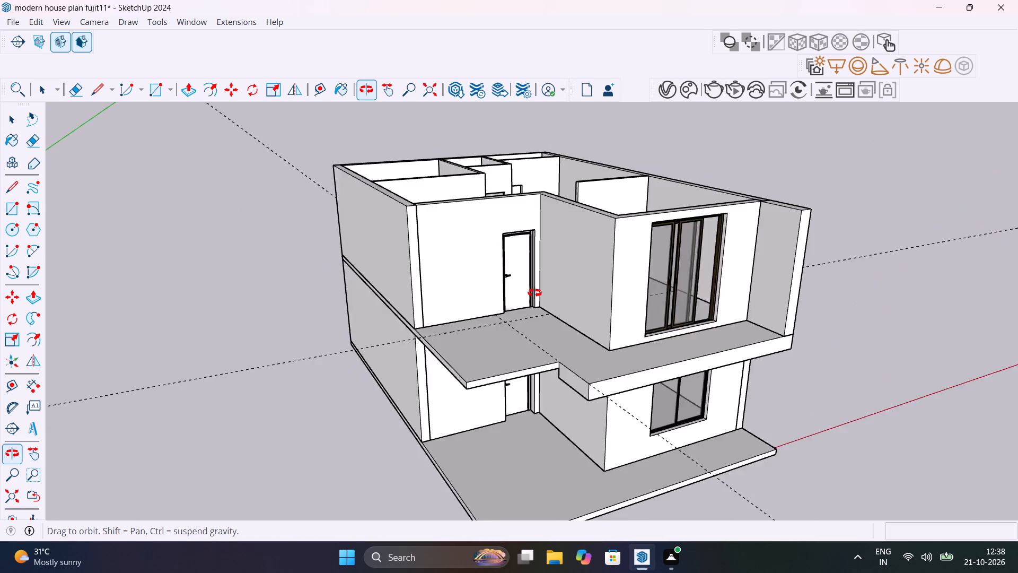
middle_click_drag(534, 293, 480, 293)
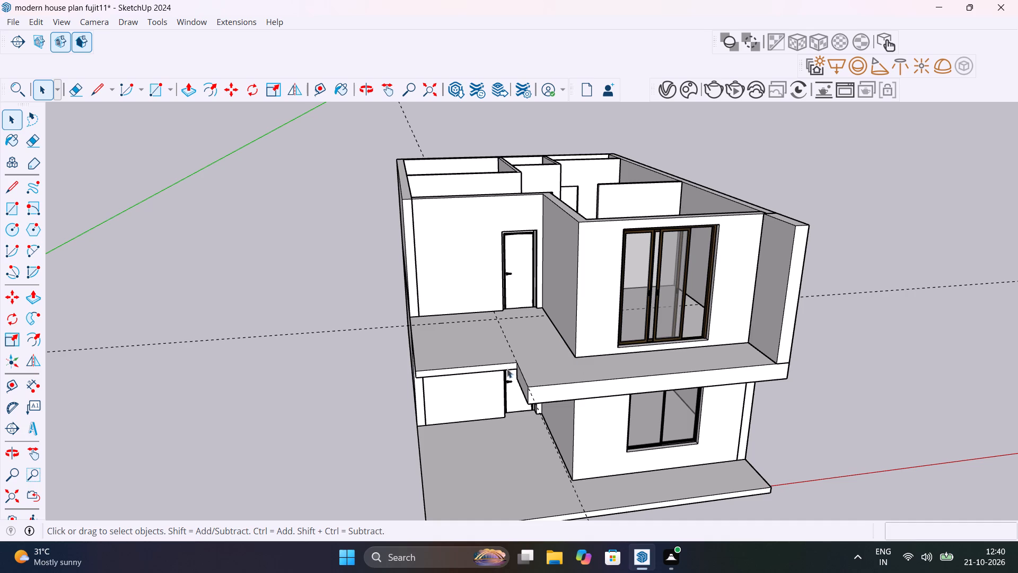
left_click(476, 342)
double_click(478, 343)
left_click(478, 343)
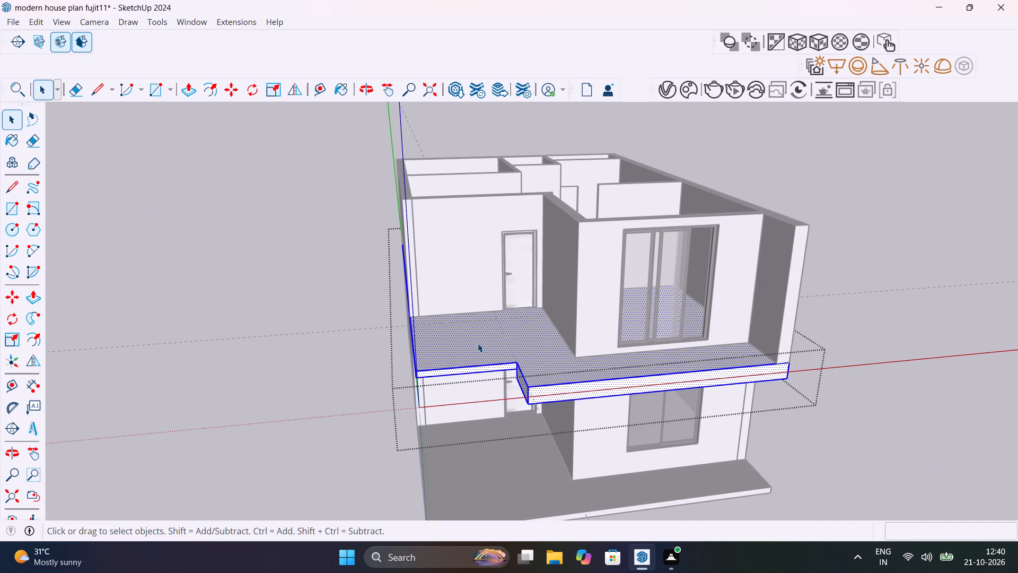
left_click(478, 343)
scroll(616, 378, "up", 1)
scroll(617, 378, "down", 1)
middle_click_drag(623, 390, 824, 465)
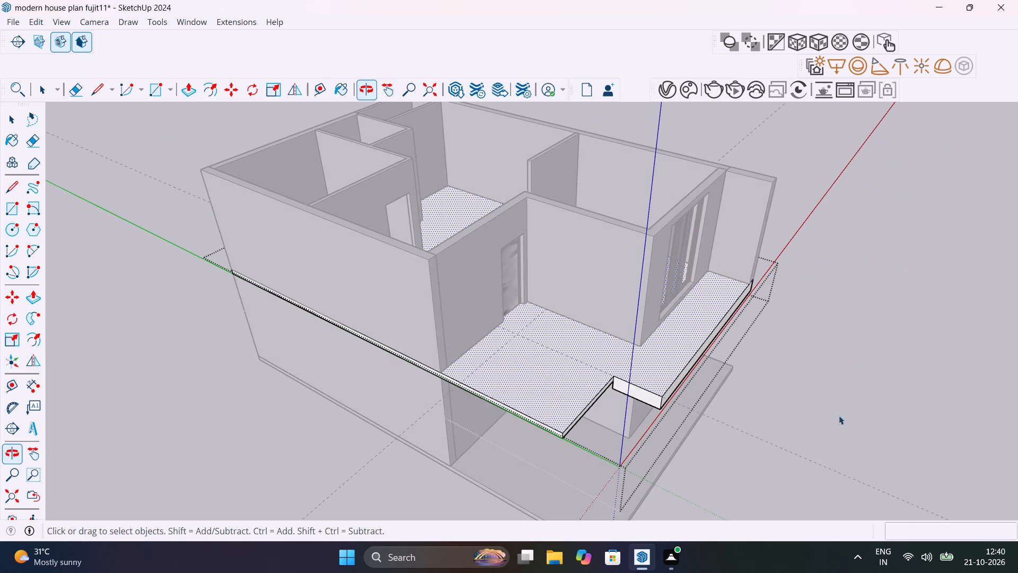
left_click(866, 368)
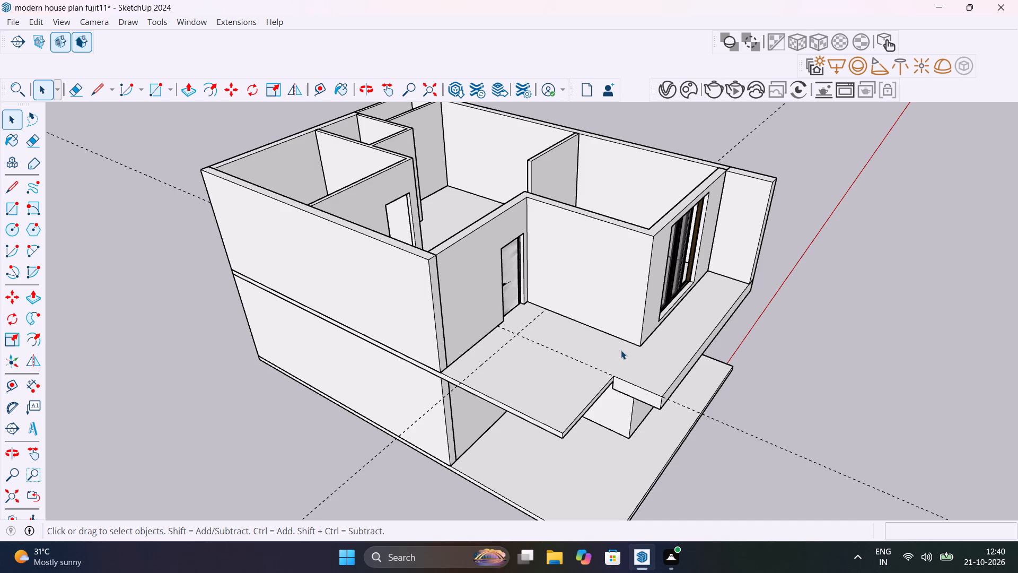
Draw a 36" high Type C MajRail railing along the balcony's front edge, with four poles about 6'2", 5'2" and 6'8" apart.
left_click(221, 21)
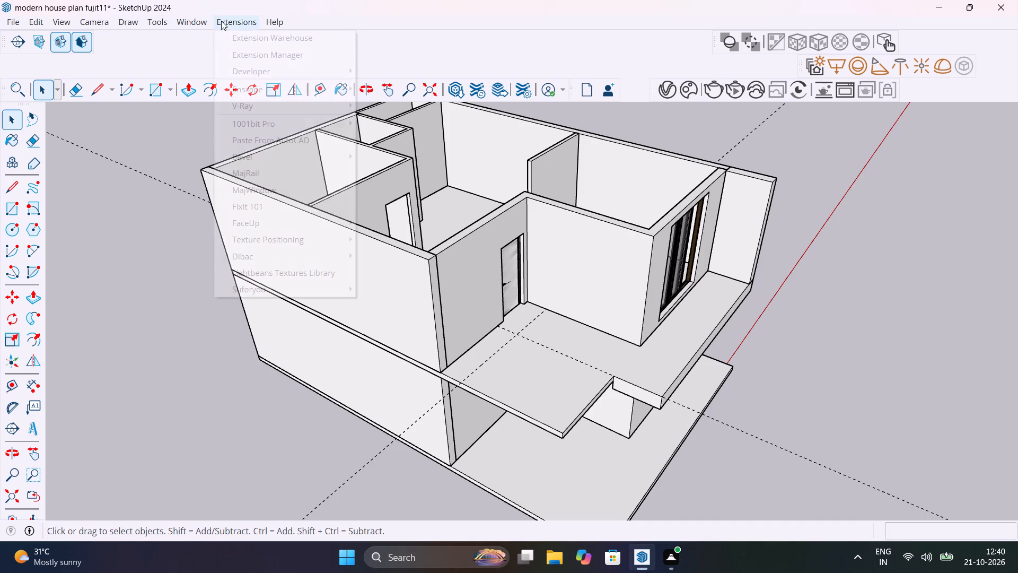
left_click(265, 179)
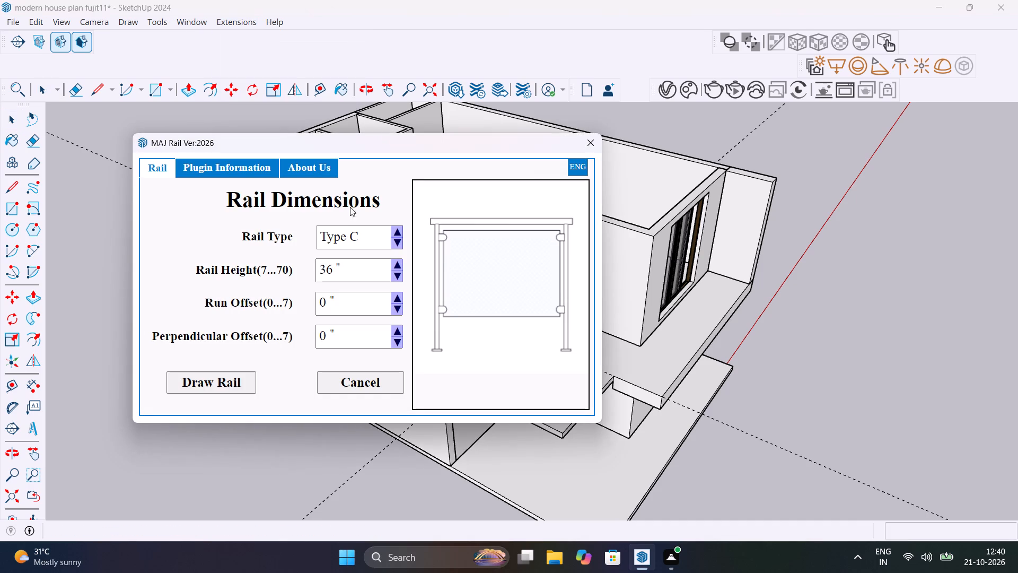
left_click(196, 382)
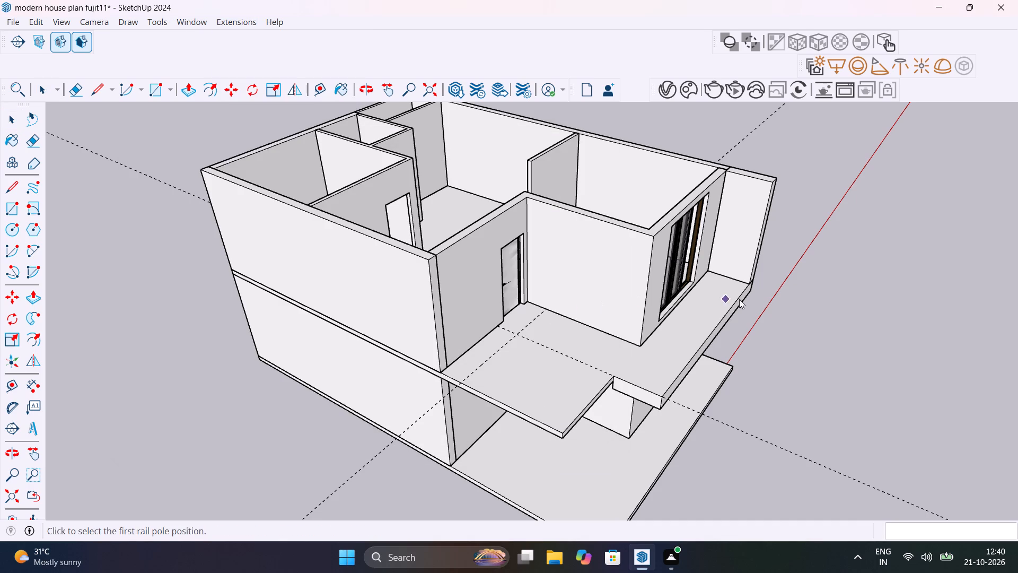
scroll(752, 287, "up", 11)
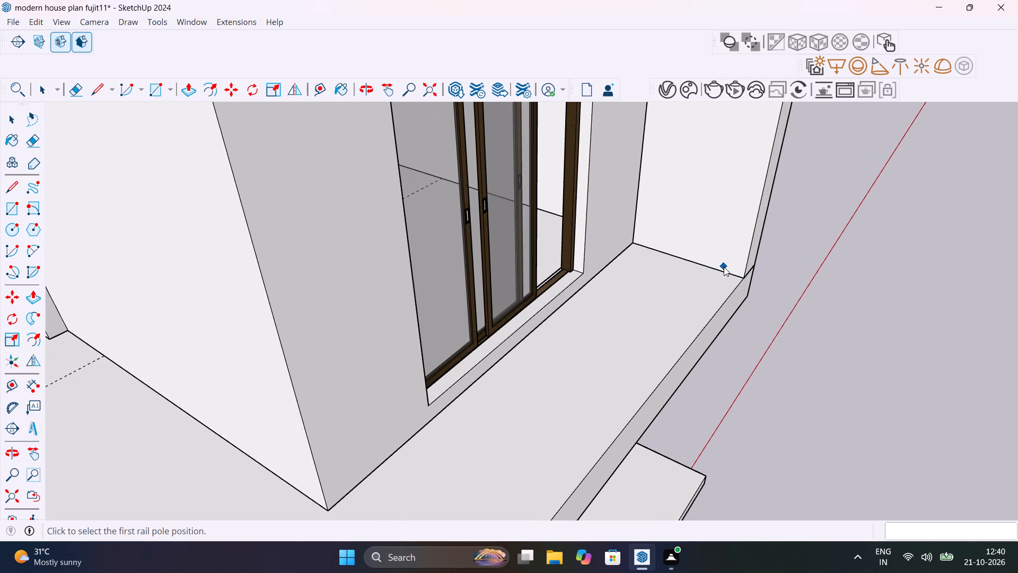
left_click(724, 268)
scroll(700, 285, "down", 9)
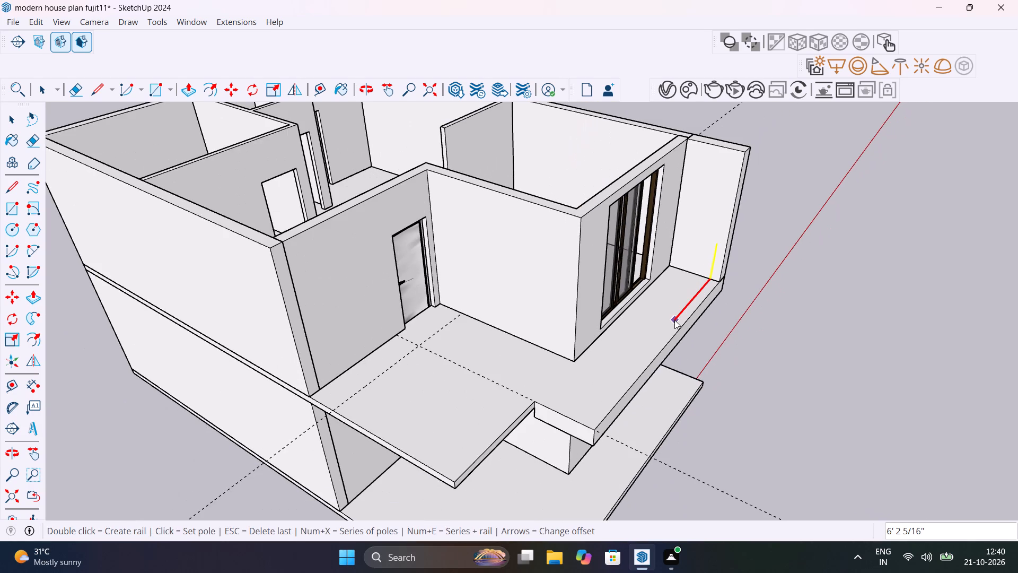
left_click(674, 320)
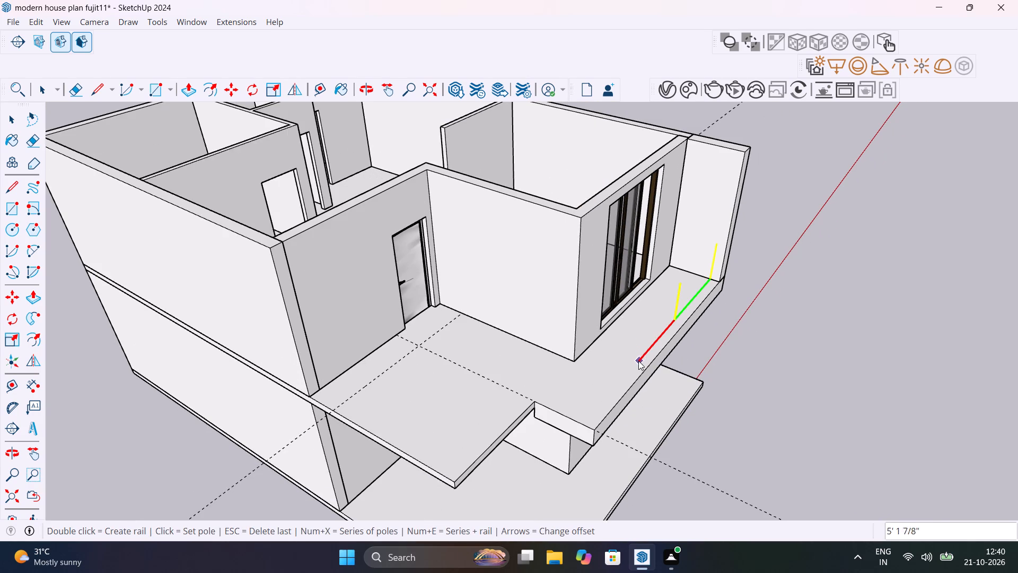
left_click(638, 361)
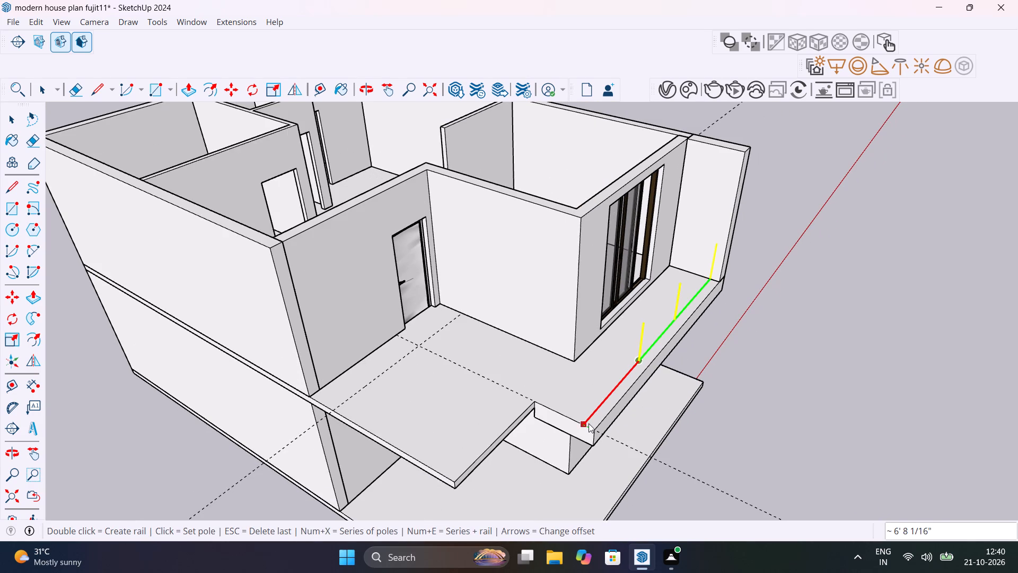
double_click(589, 423)
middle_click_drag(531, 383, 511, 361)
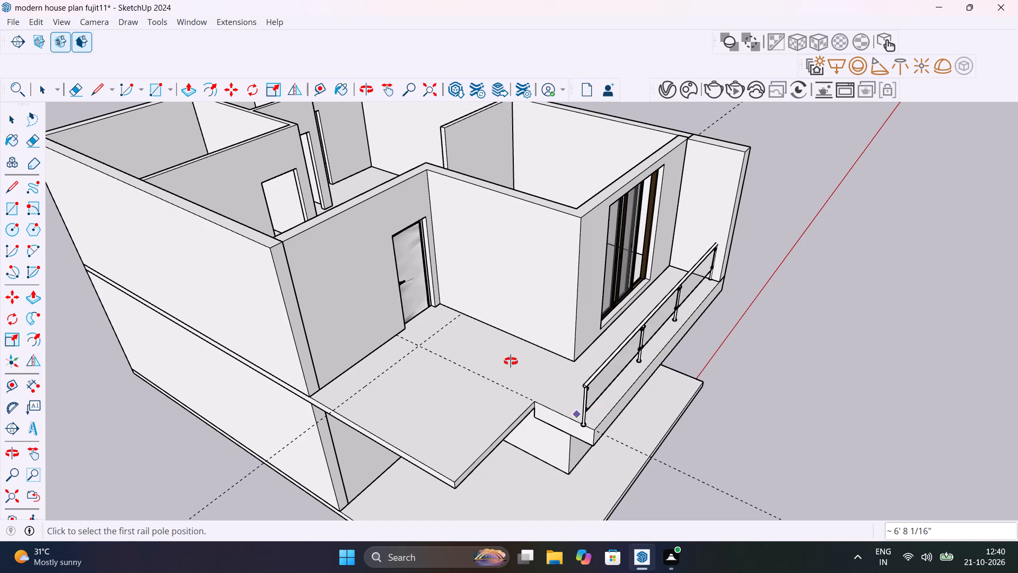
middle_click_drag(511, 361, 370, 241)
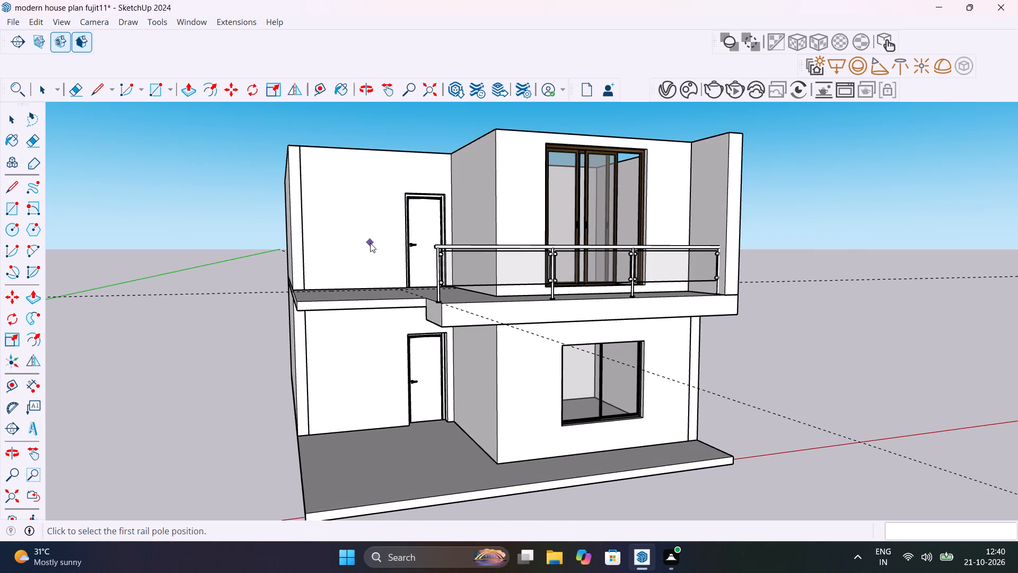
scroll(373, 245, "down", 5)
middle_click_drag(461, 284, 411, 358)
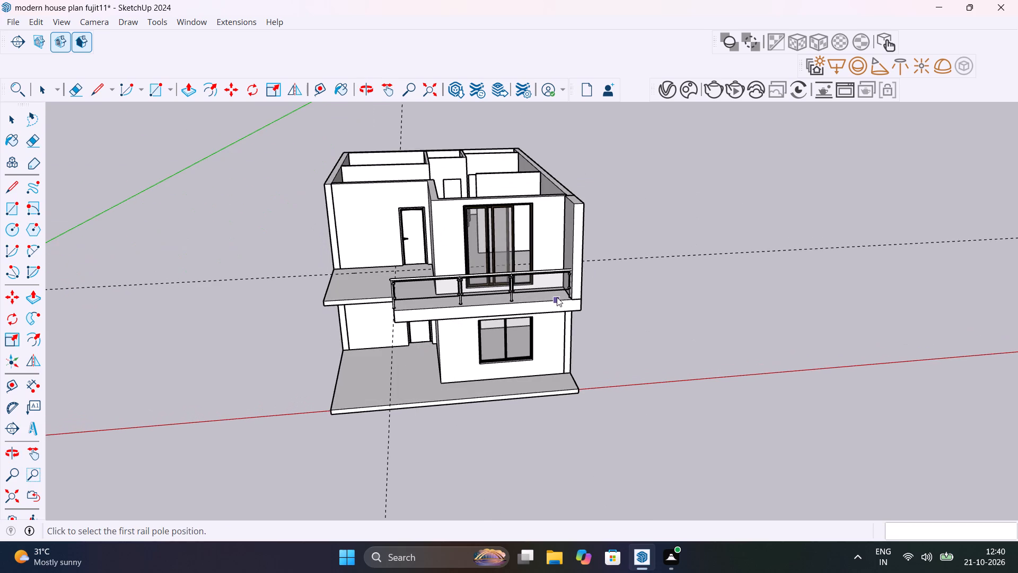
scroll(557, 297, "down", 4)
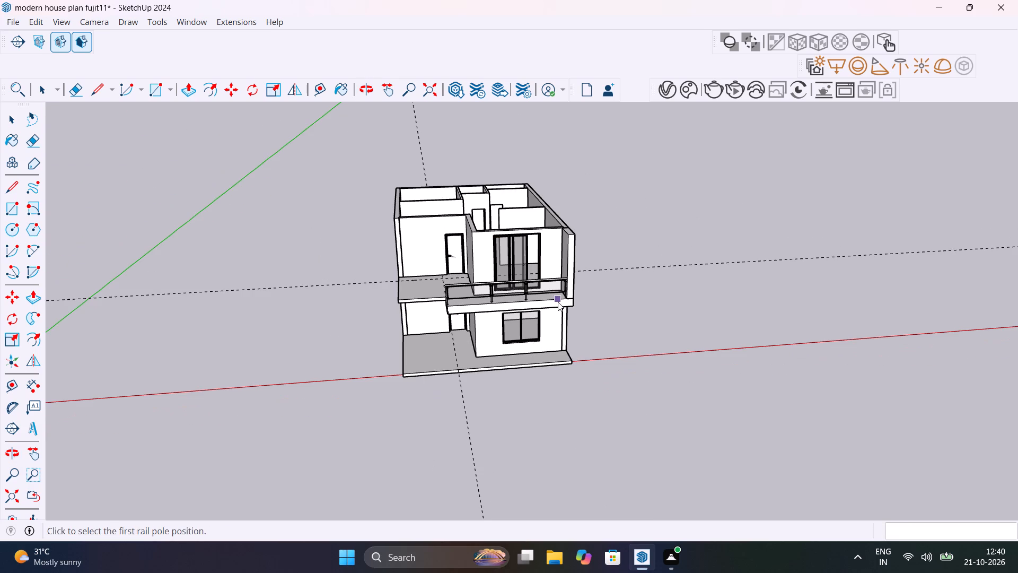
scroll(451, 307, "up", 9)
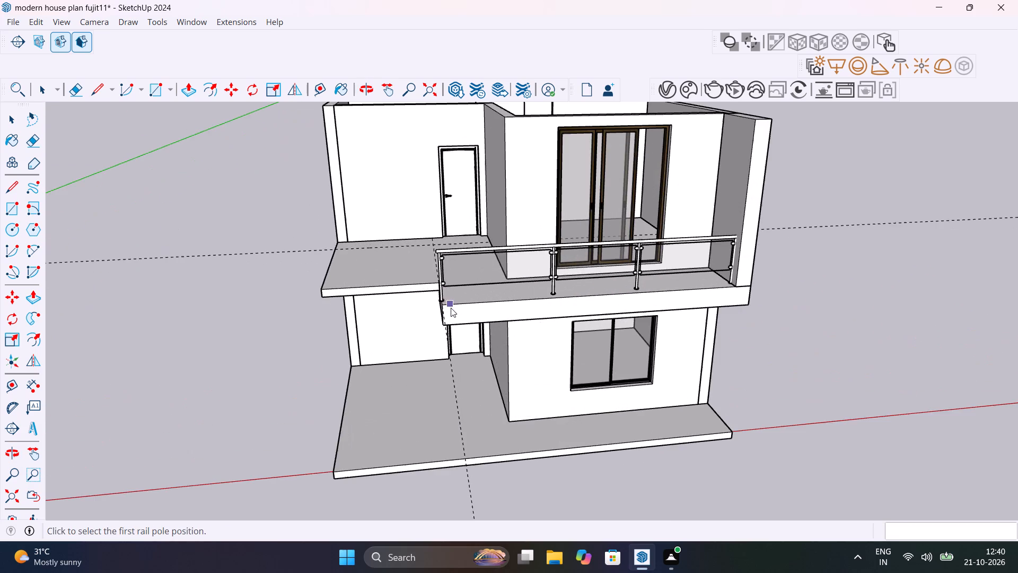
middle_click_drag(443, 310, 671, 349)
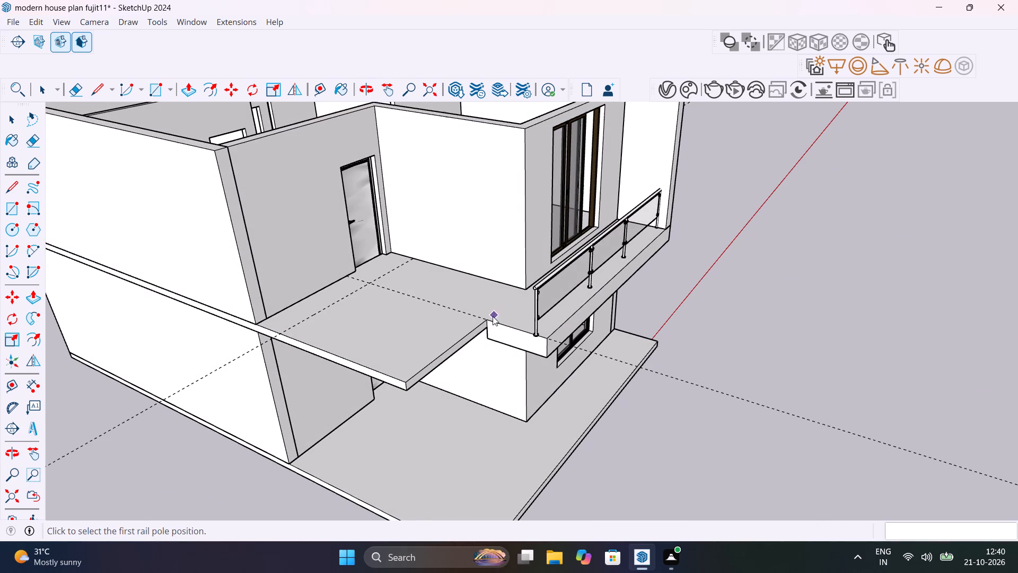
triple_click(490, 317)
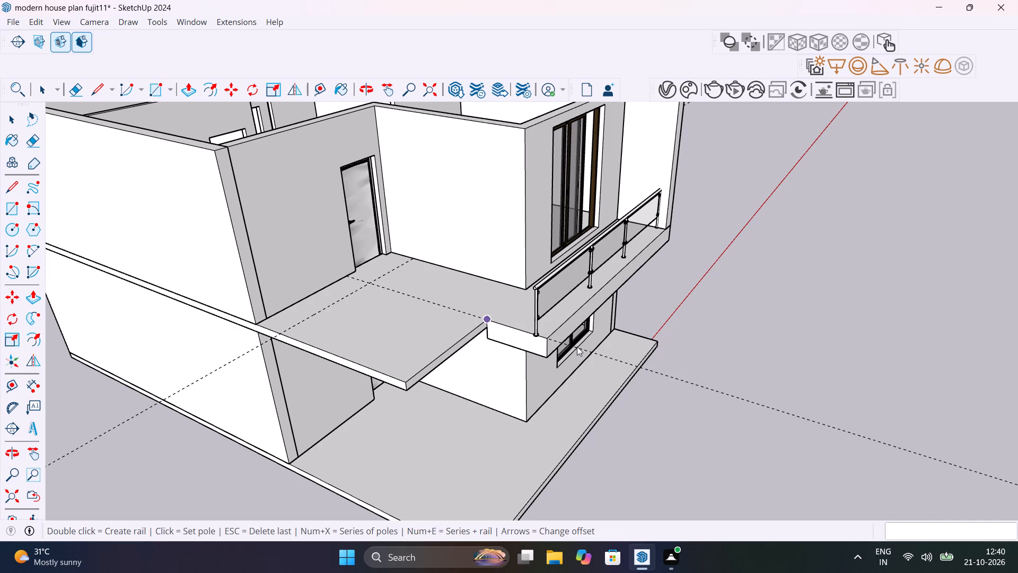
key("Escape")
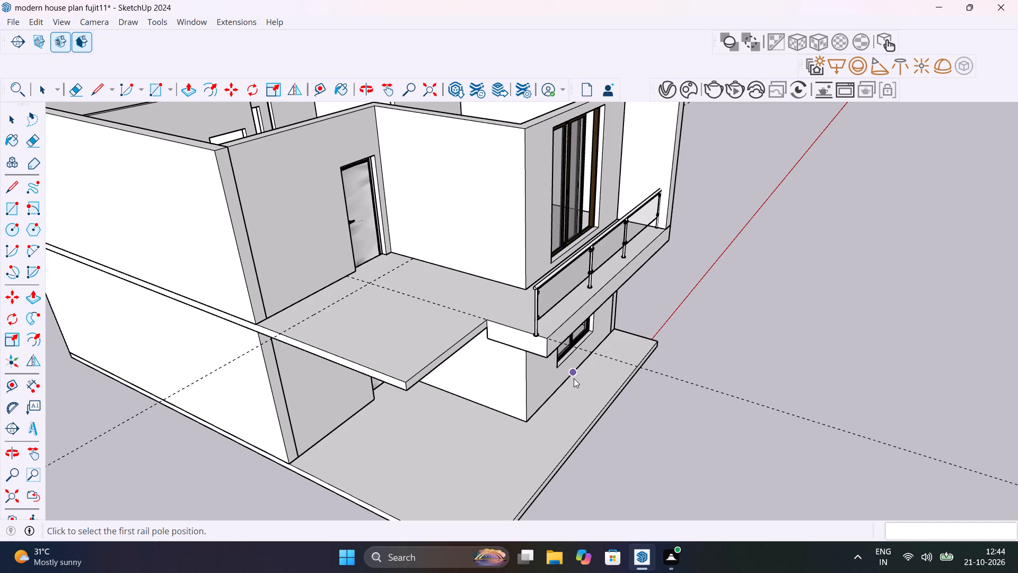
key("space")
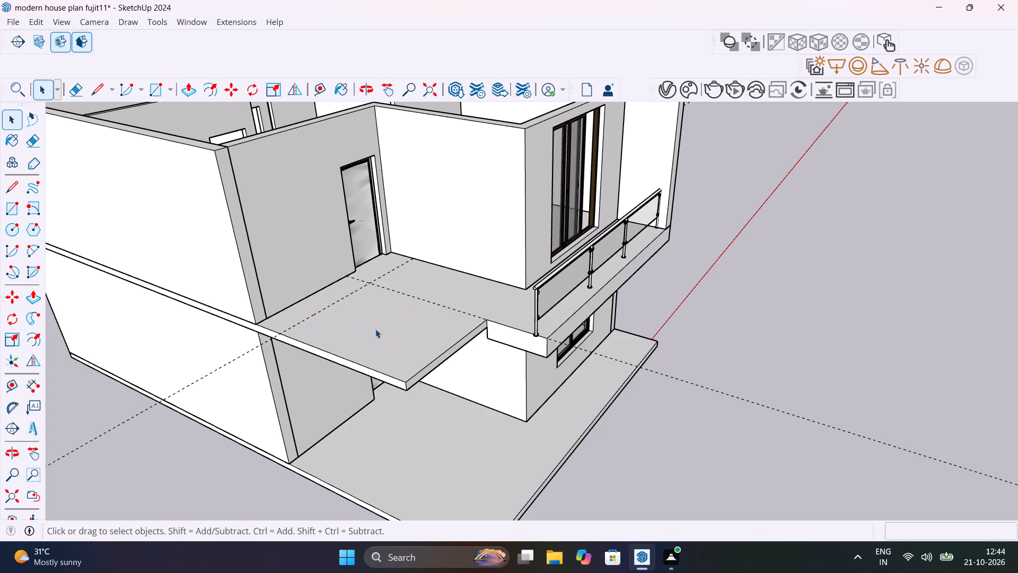
Examine the balcony railing, the stepped first-floor slab and the entrance area from above, the side, below and the front.
middle_click_drag(375, 328, 365, 400)
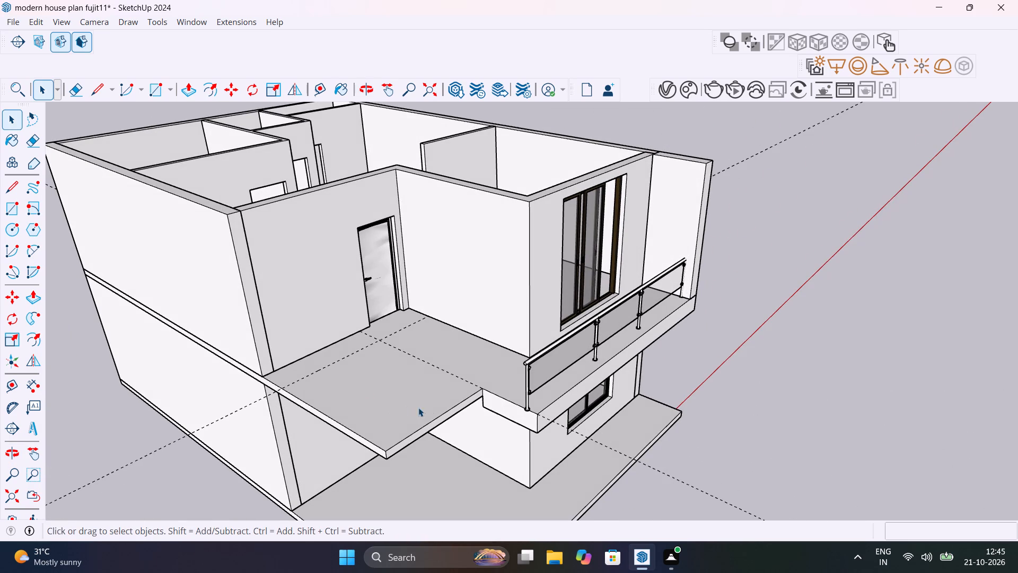
middle_click_drag(473, 396, 390, 361)
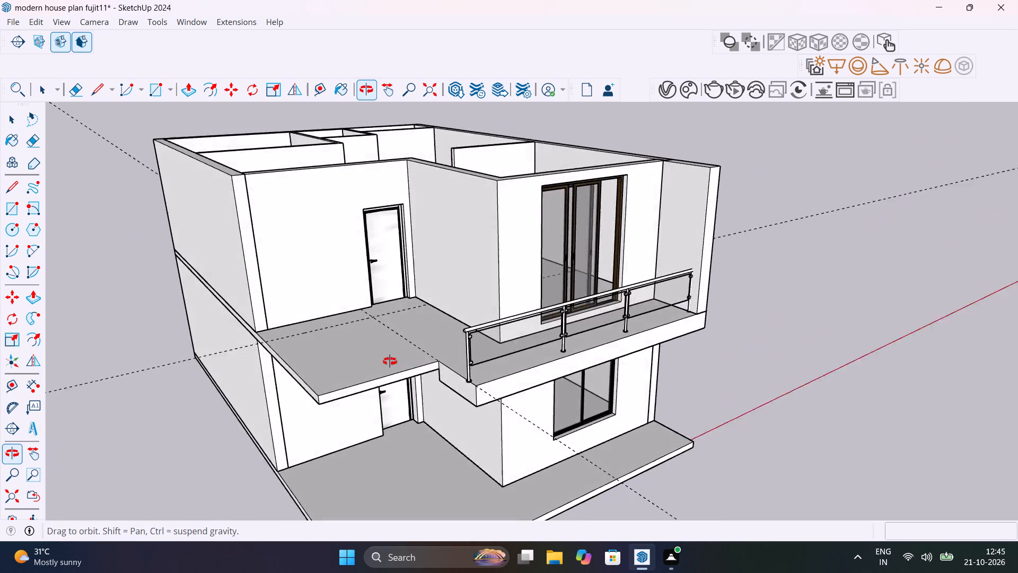
middle_click_drag(390, 361, 350, 353)
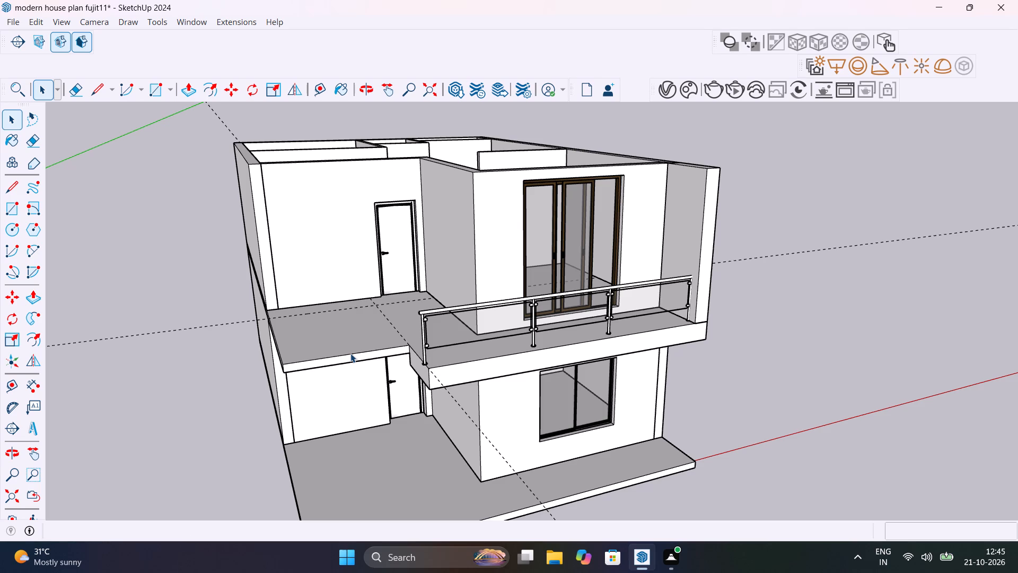
middle_click_drag(371, 323, 618, 320)
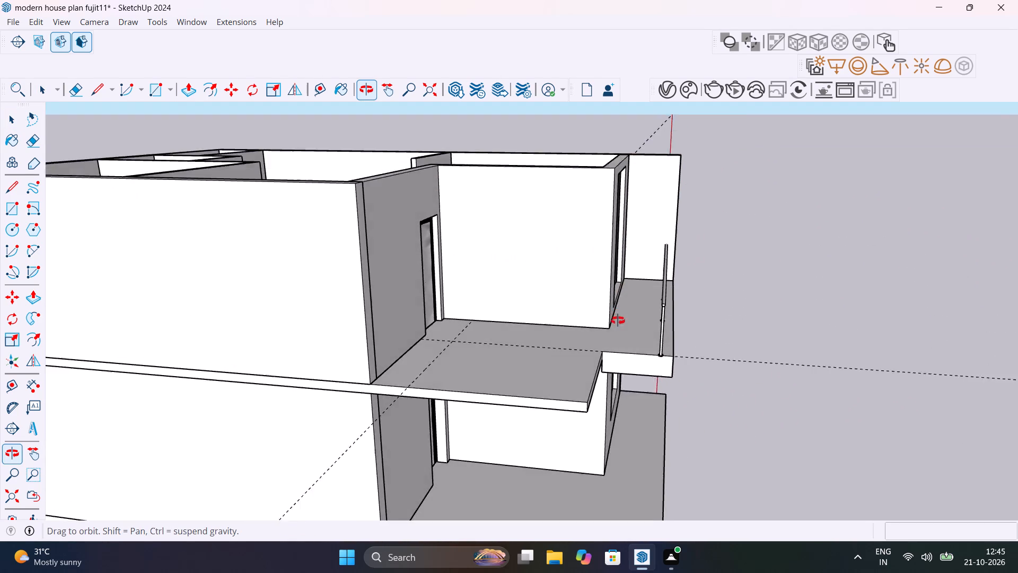
middle_click_drag(618, 320, 504, 338)
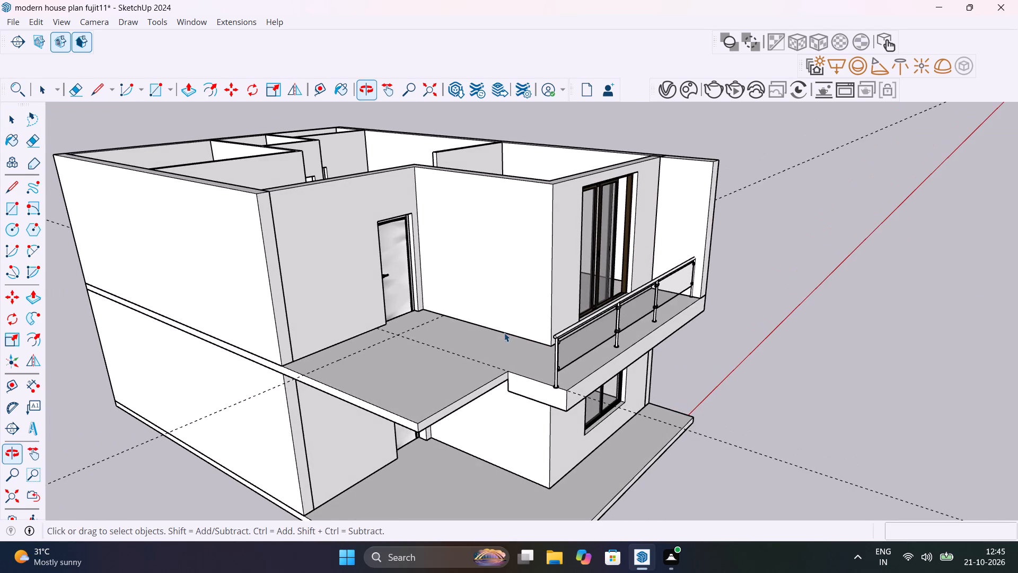
middle_click_drag(461, 379, 529, 264)
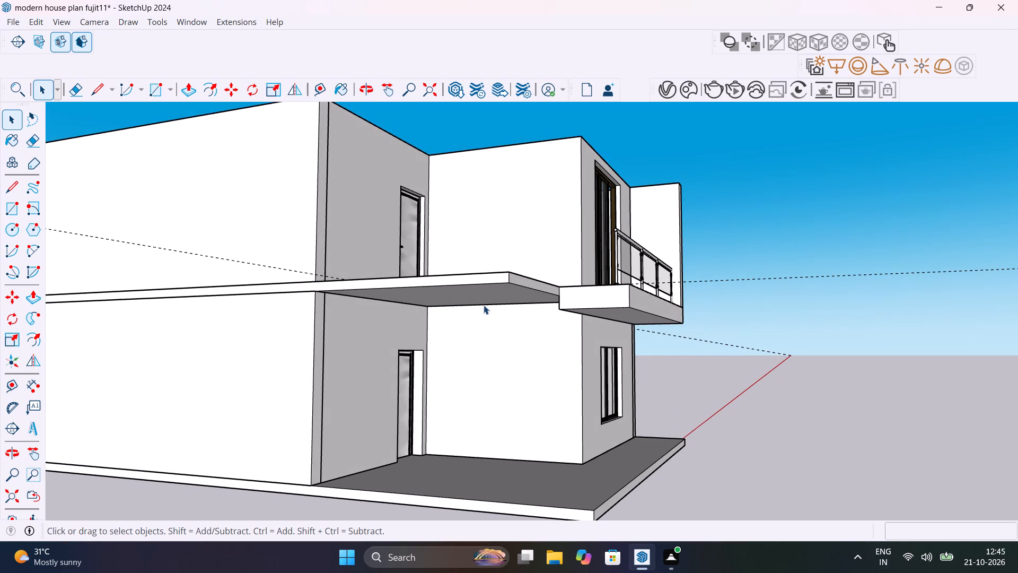
middle_click_drag(488, 294, 576, 272)
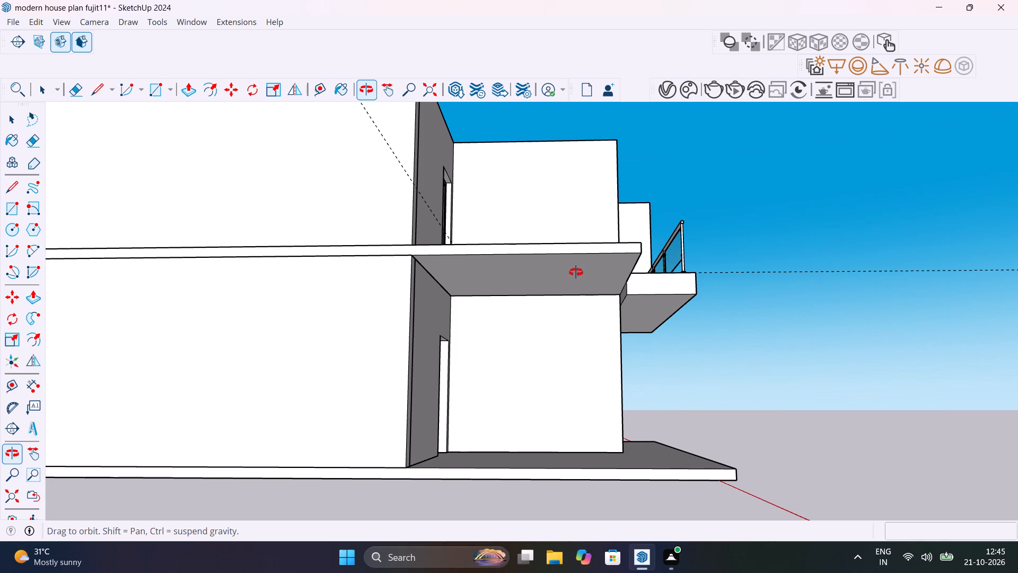
middle_click_drag(576, 272, 318, 333)
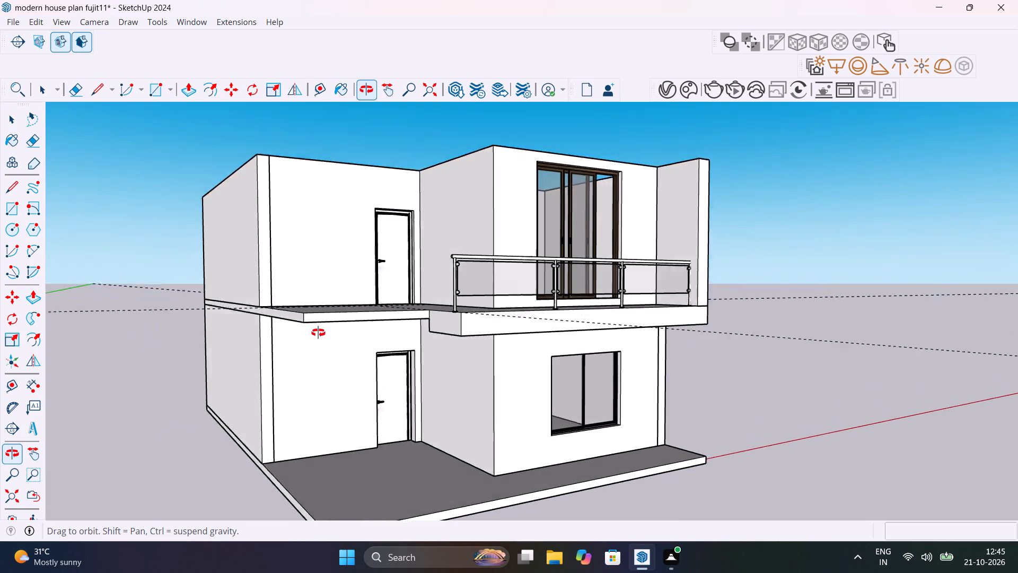
middle_click_drag(318, 333, 309, 367)
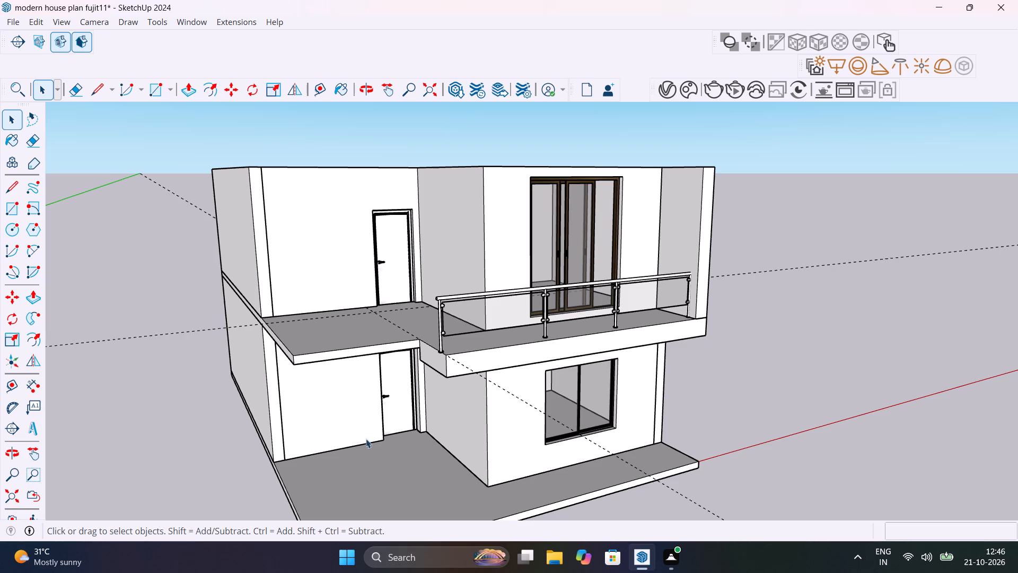
middle_click_drag(375, 430, 595, 363)
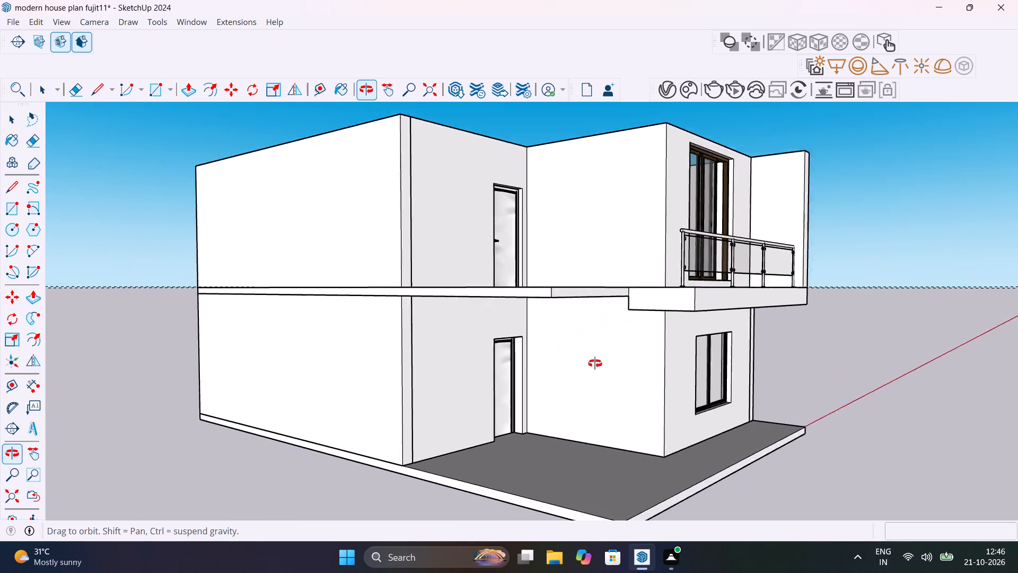
middle_click_drag(595, 363, 323, 422)
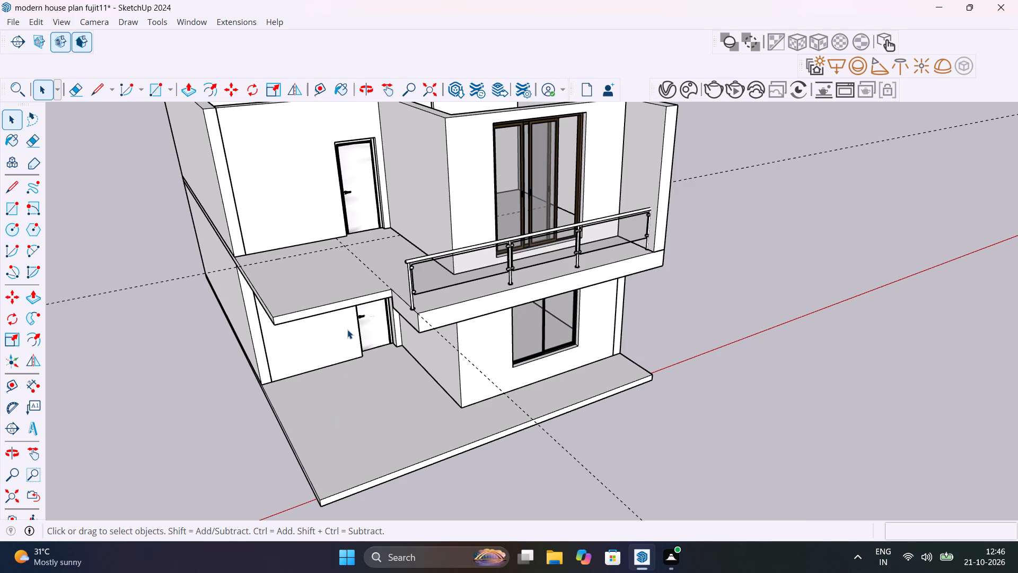
scroll(423, 342, "down", 2)
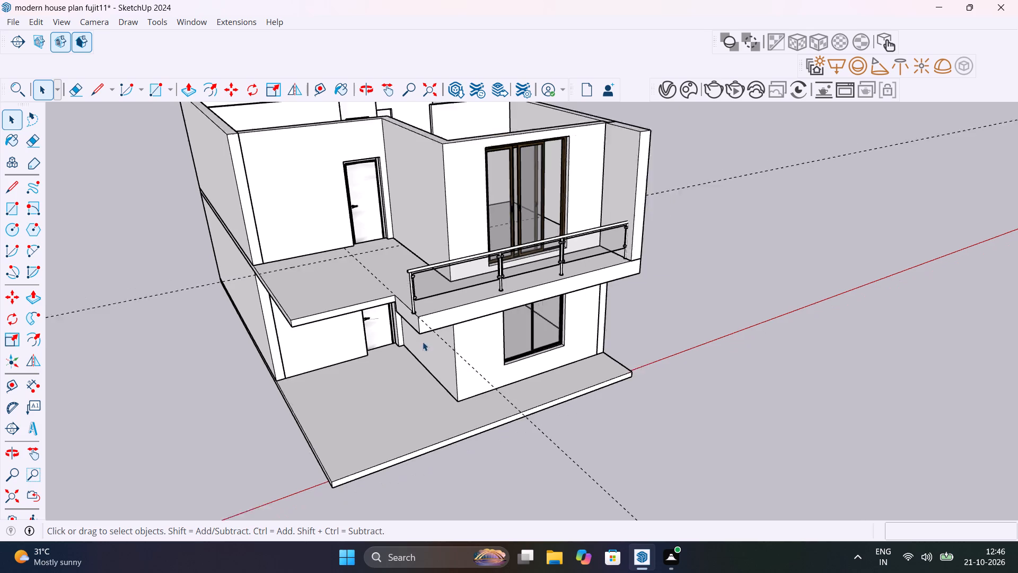
Delete the guide line that runs from front to back through the house, past the balcony slab's outer side.
scroll(423, 342, "down", 4)
middle_click_drag(443, 345, 312, 308)
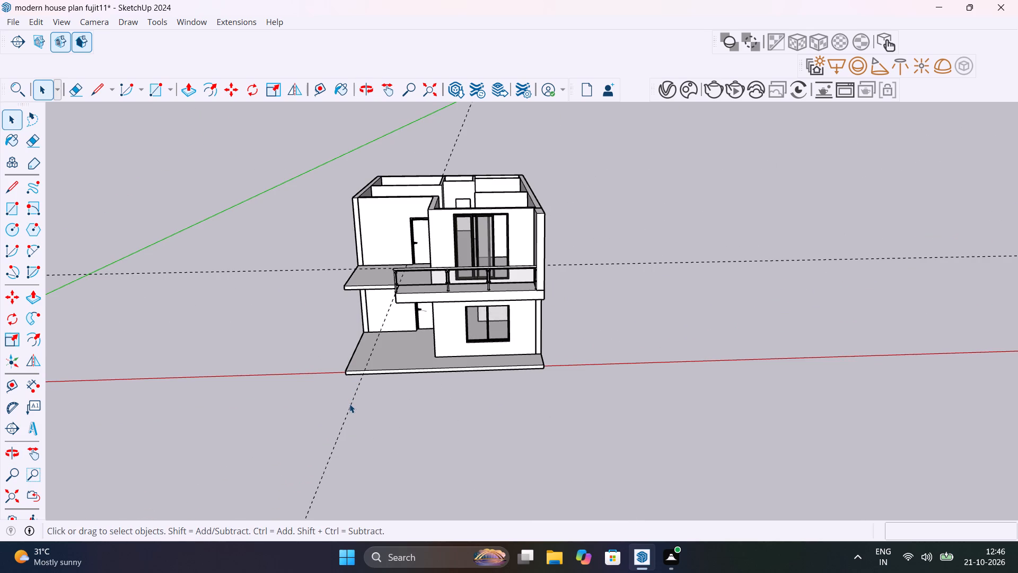
left_click(349, 404)
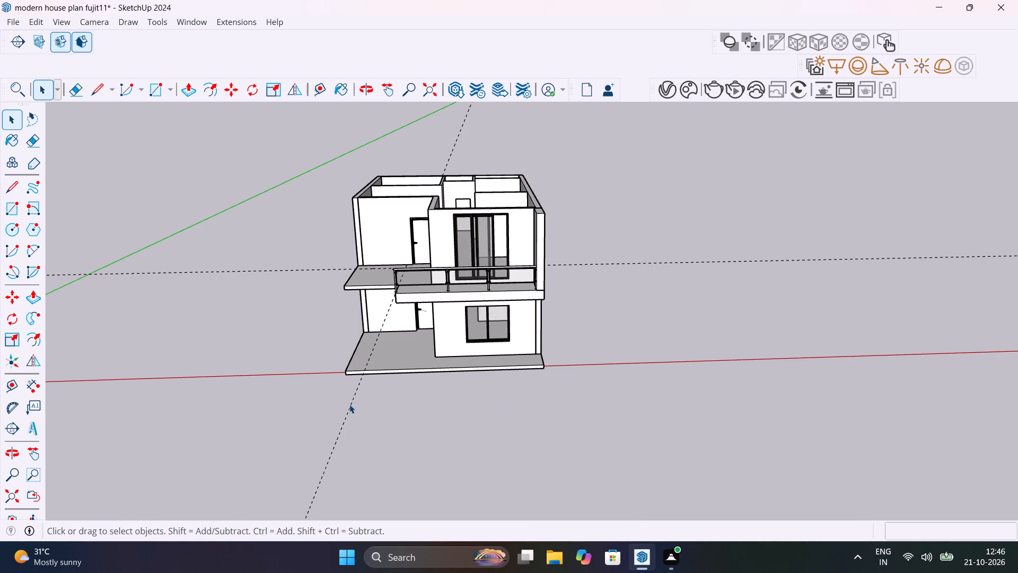
left_click(349, 404)
left_click(350, 406)
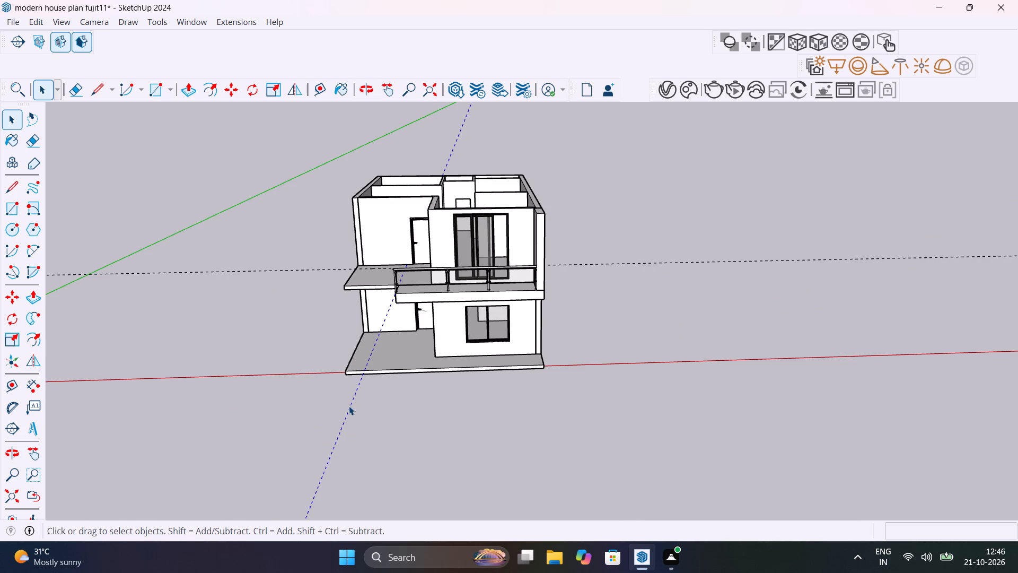
key("Delete")
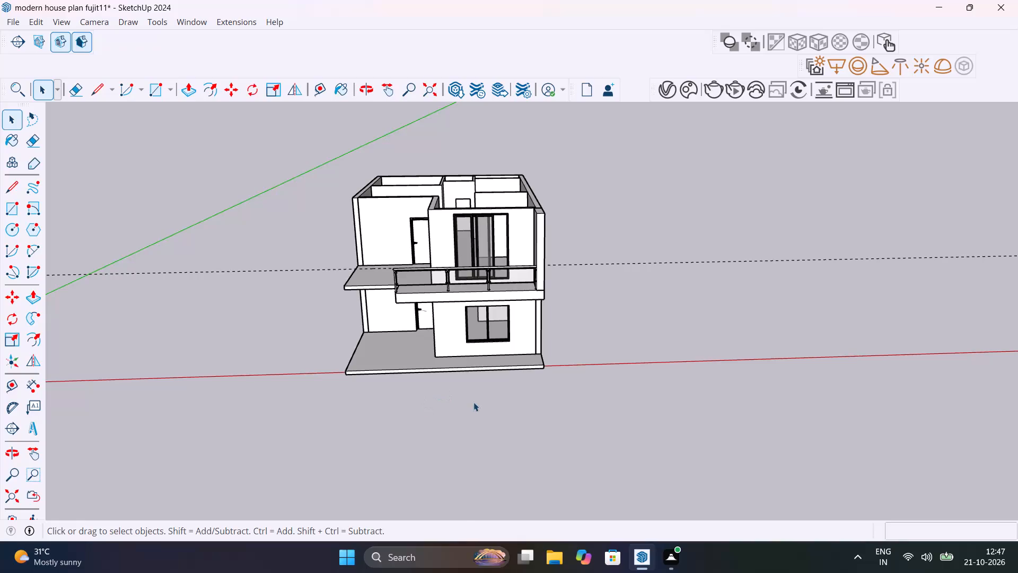
Examine the front elevation, the railed balcony and the stepped first-floor slab from eye level, above and the side.
middle_click_drag(525, 489, 617, 433)
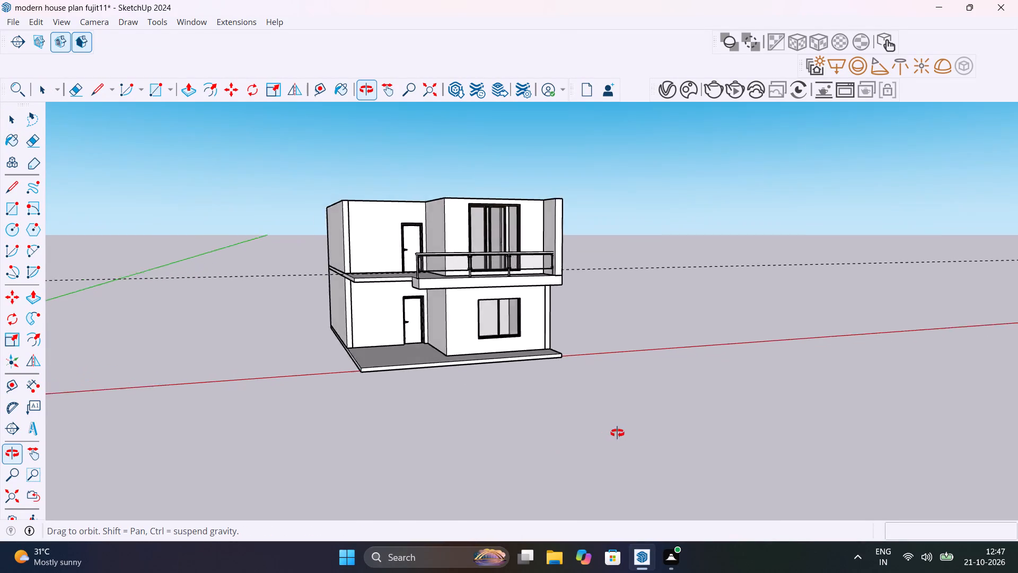
middle_click_drag(617, 433, 654, 433)
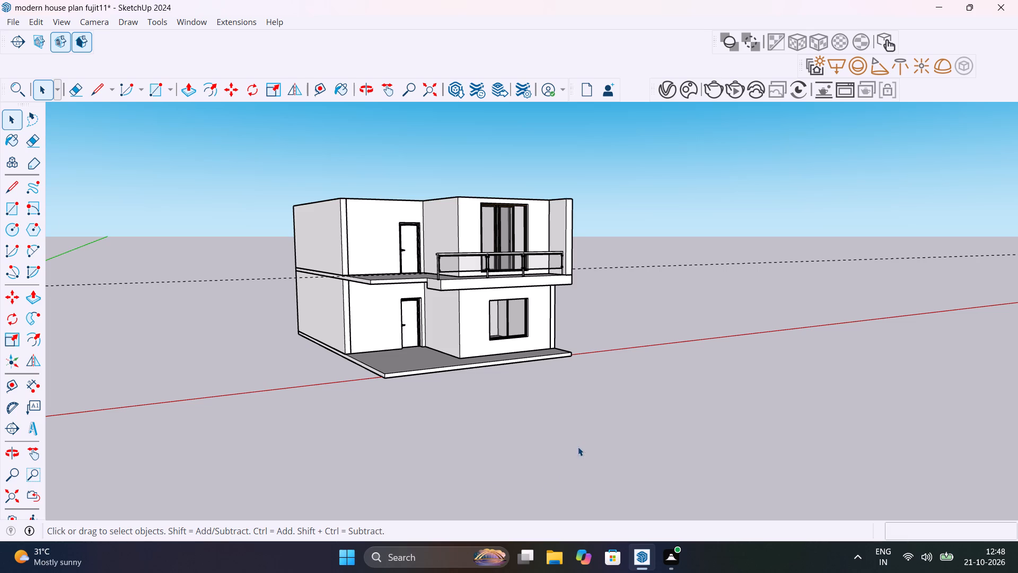
middle_click_drag(578, 445, 473, 552)
scroll(479, 487, "down", 1)
scroll(513, 335, "up", 4)
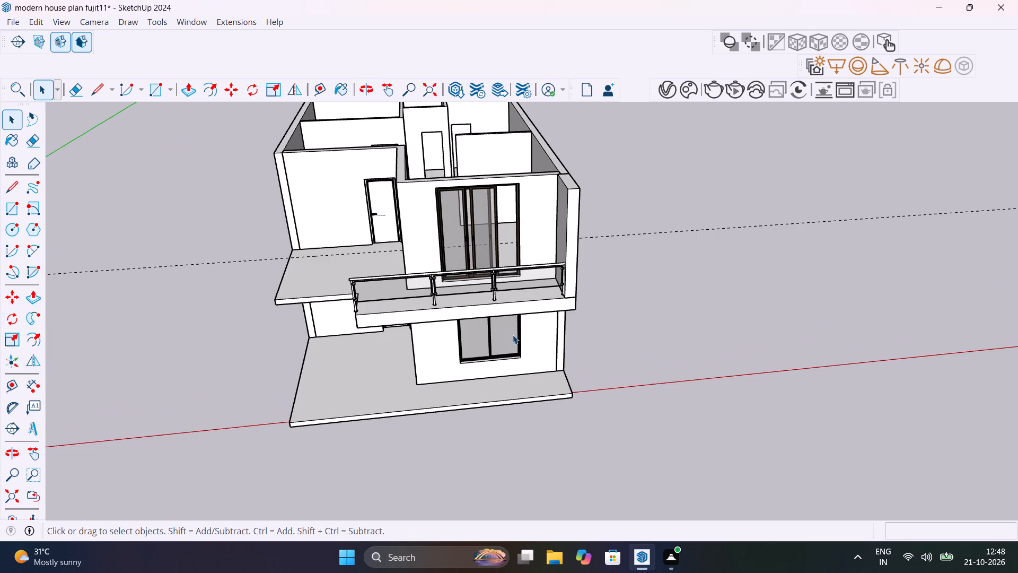
middle_click_drag(537, 354, 631, 291)
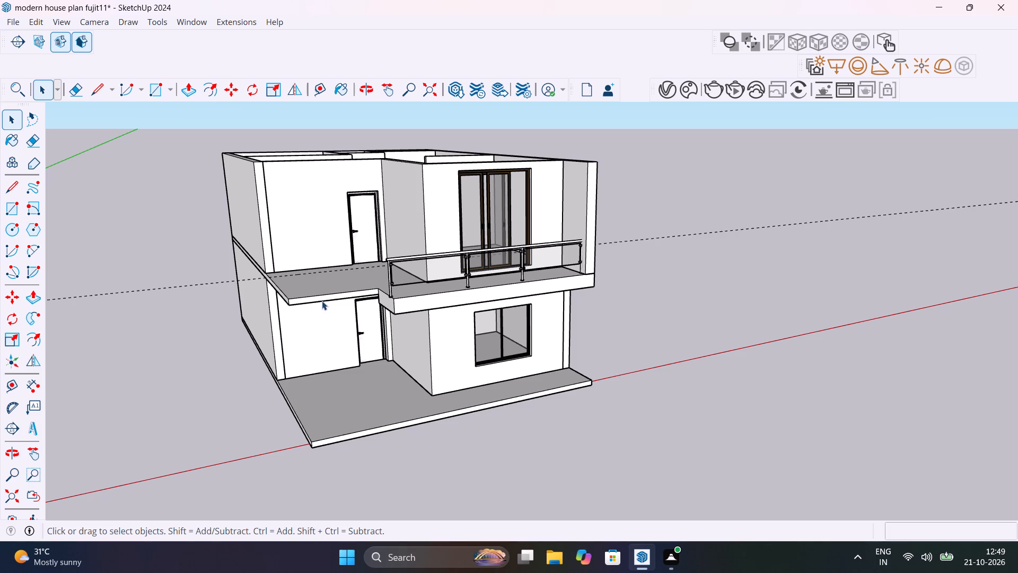
middle_click_drag(427, 304, 629, 324)
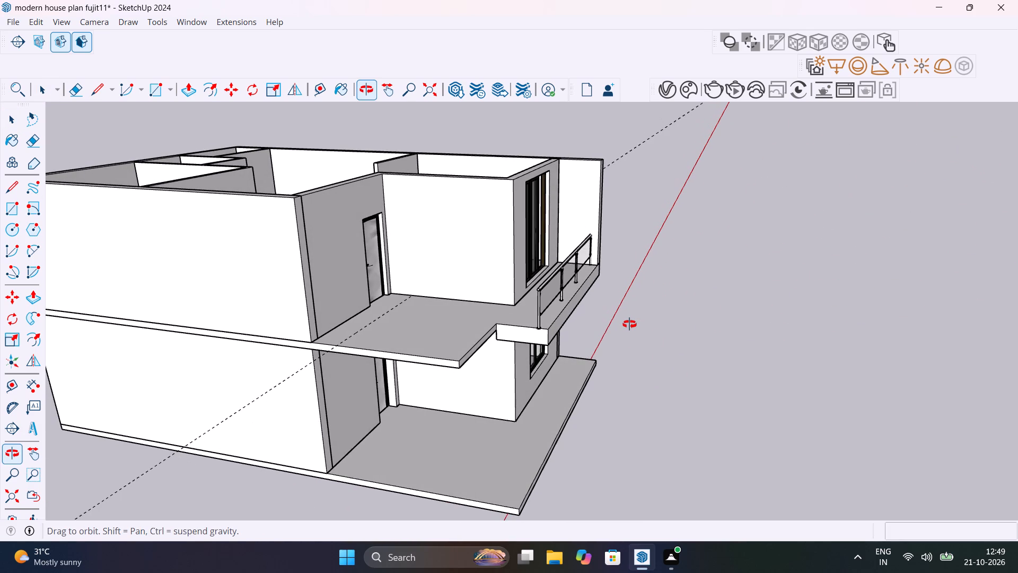
middle_click_drag(629, 324, 506, 319)
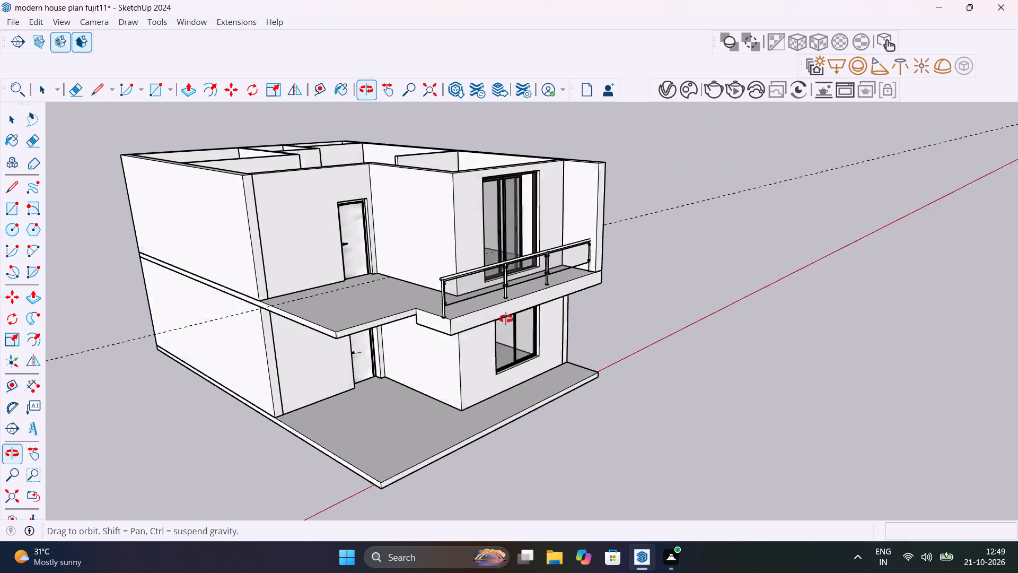
middle_click_drag(506, 319, 366, 323)
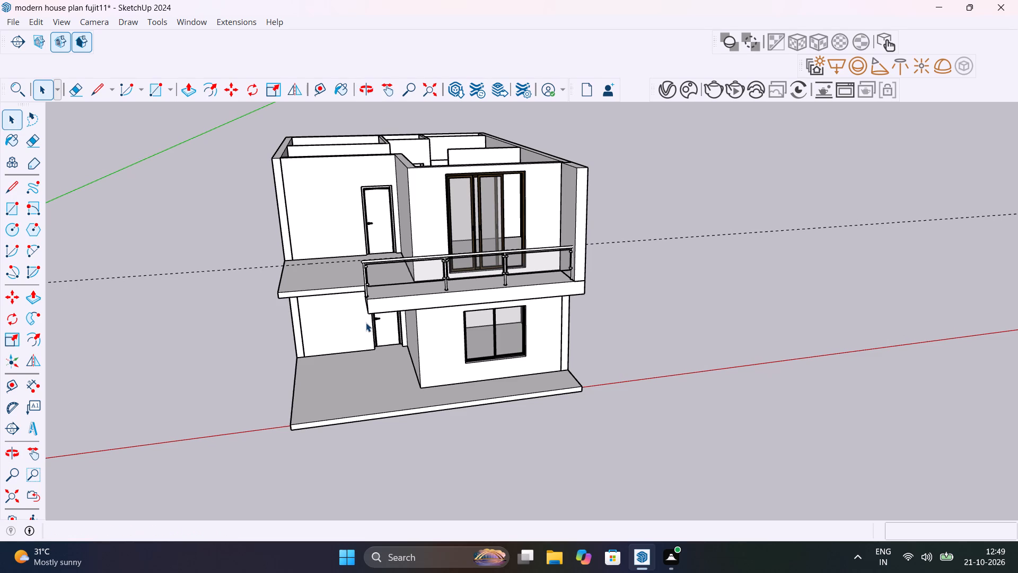
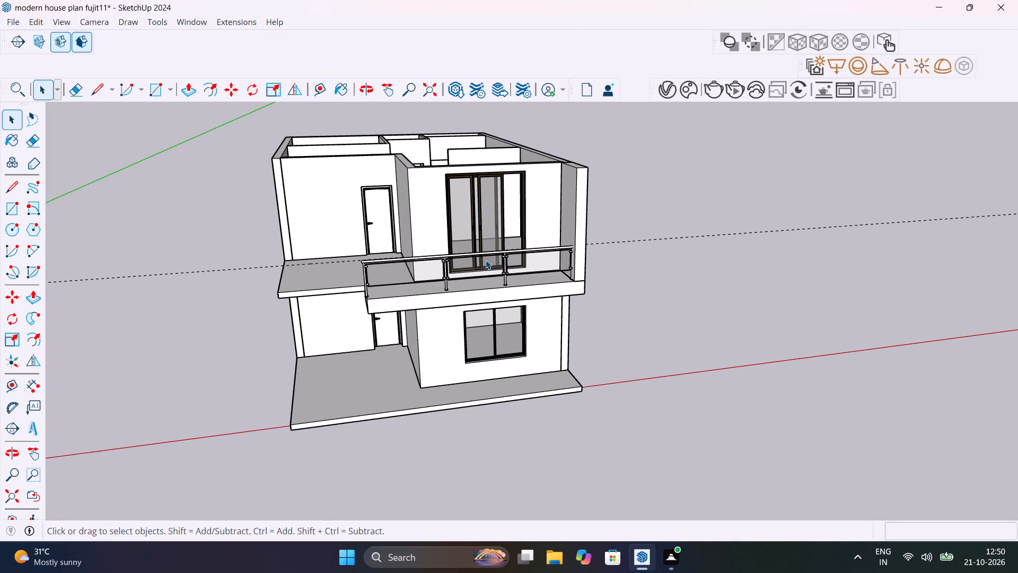
Examine the first-floor terrace, its door, the railed balcony and the room layout from above, the side and the front.
scroll(306, 277, "up", 4)
middle_click_drag(365, 294, 557, 315)
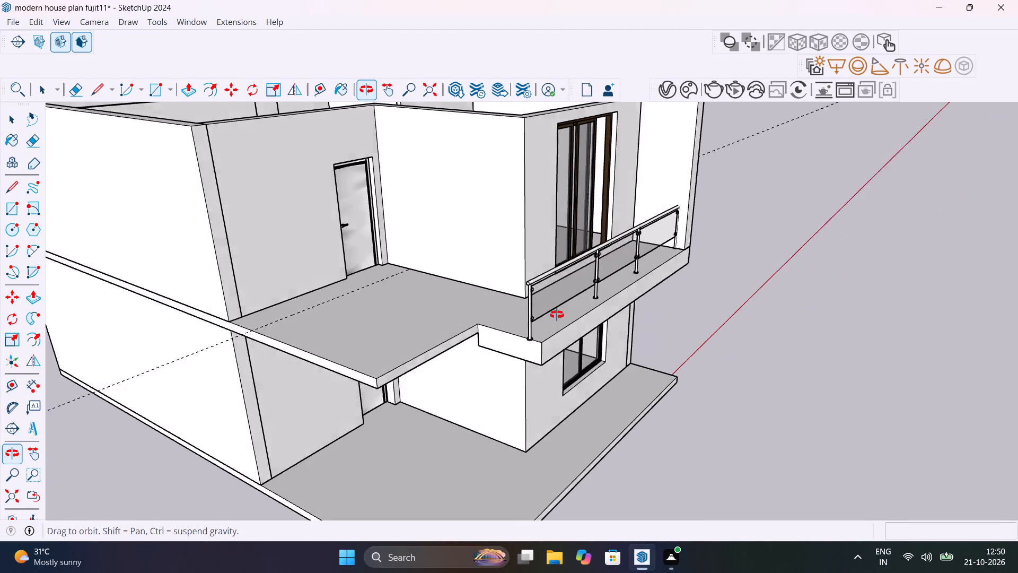
middle_click_drag(557, 315, 559, 316)
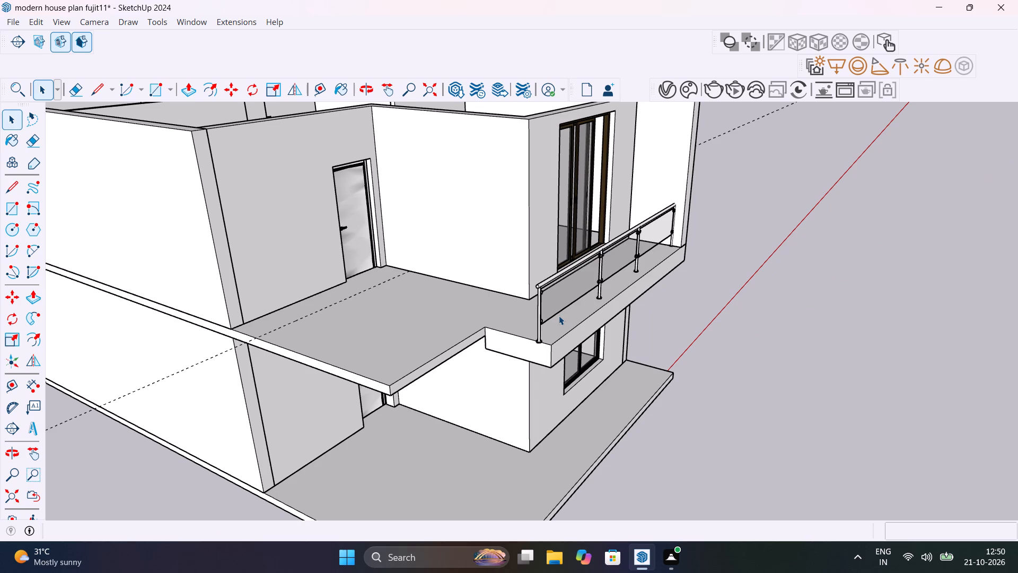
scroll(371, 309, "up", 4)
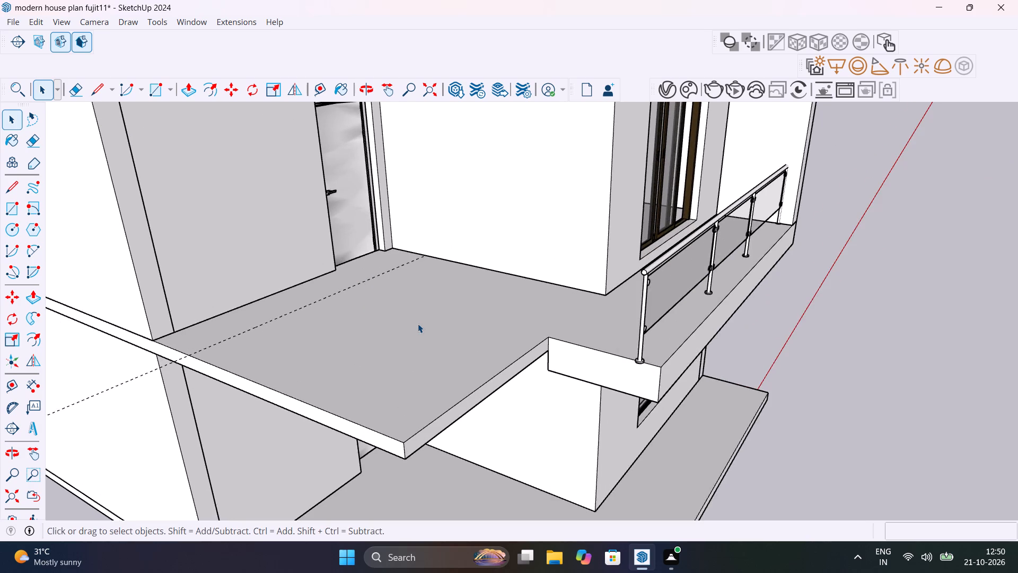
middle_click_drag(416, 322, 288, 354)
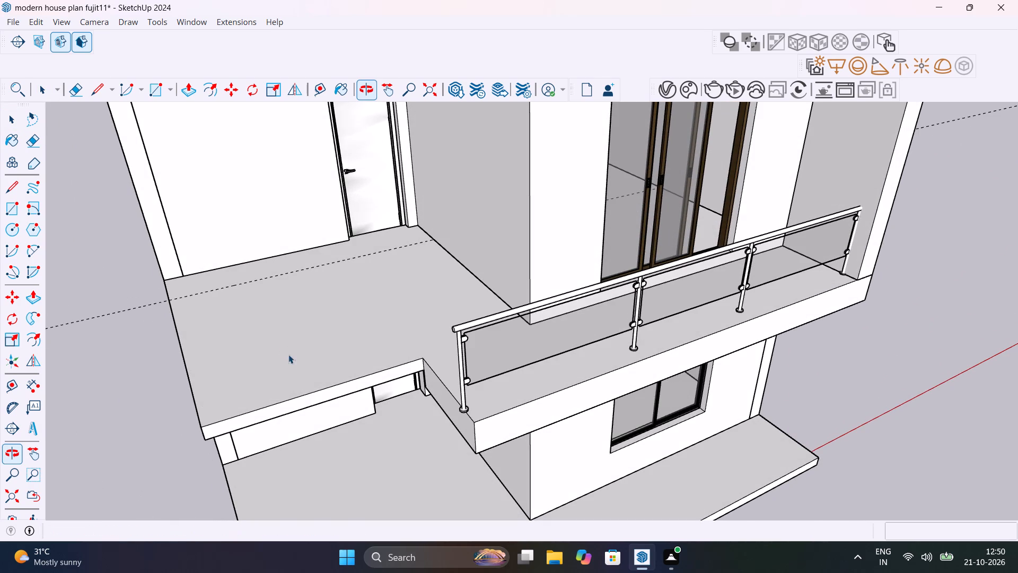
scroll(308, 310, "down", 10)
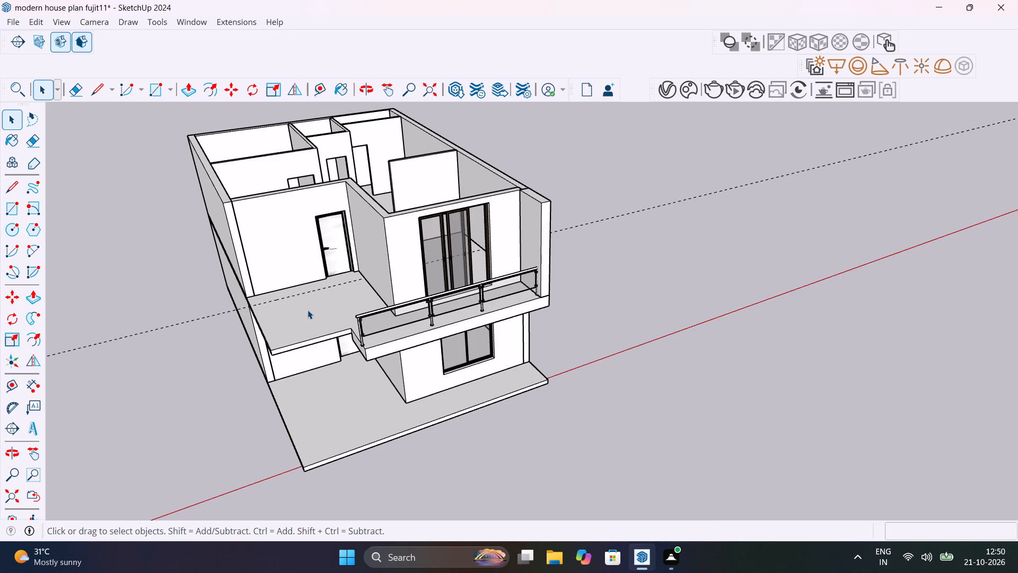
scroll(311, 277, "up", 5)
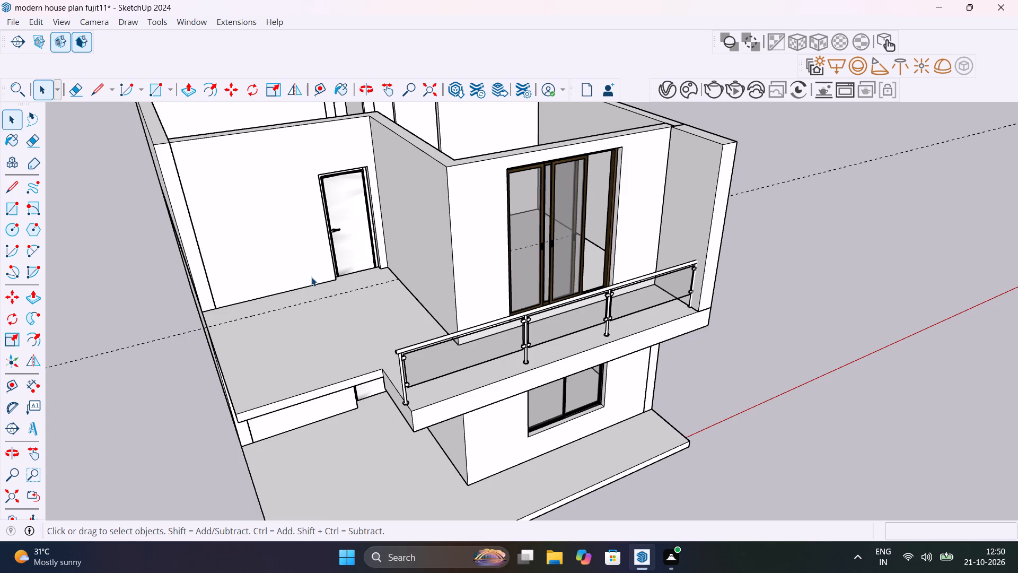
middle_click_drag(314, 283, 314, 409)
scroll(282, 277, "down", 13)
scroll(292, 227, "up", 10)
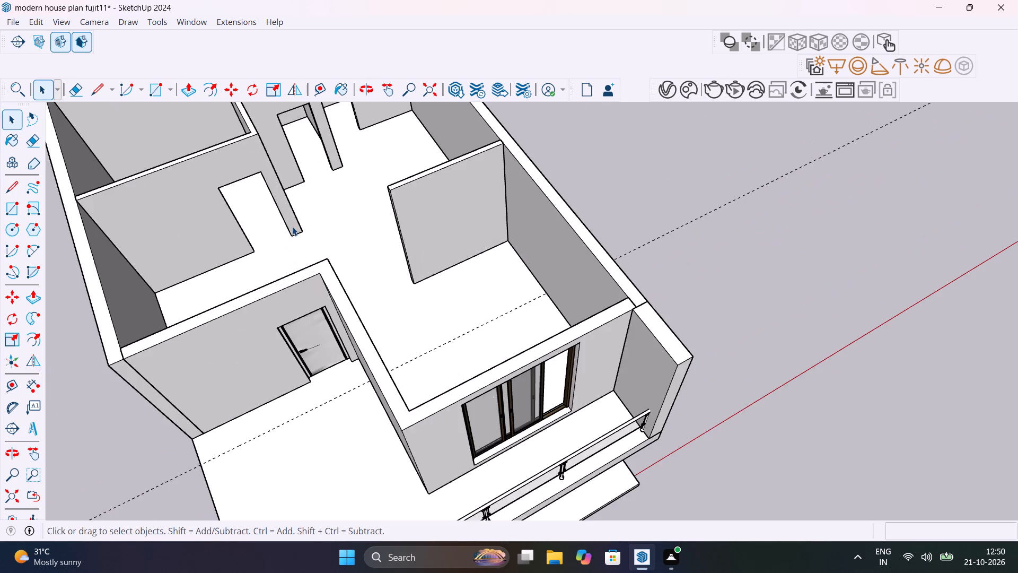
middle_click_drag(303, 247, 248, 210)
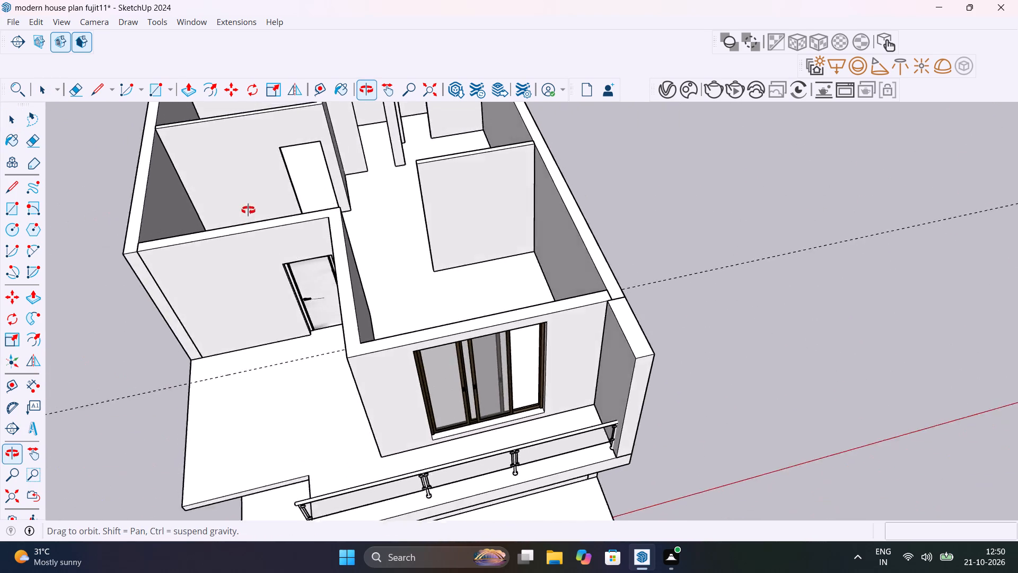
middle_click_drag(248, 210, 513, 224)
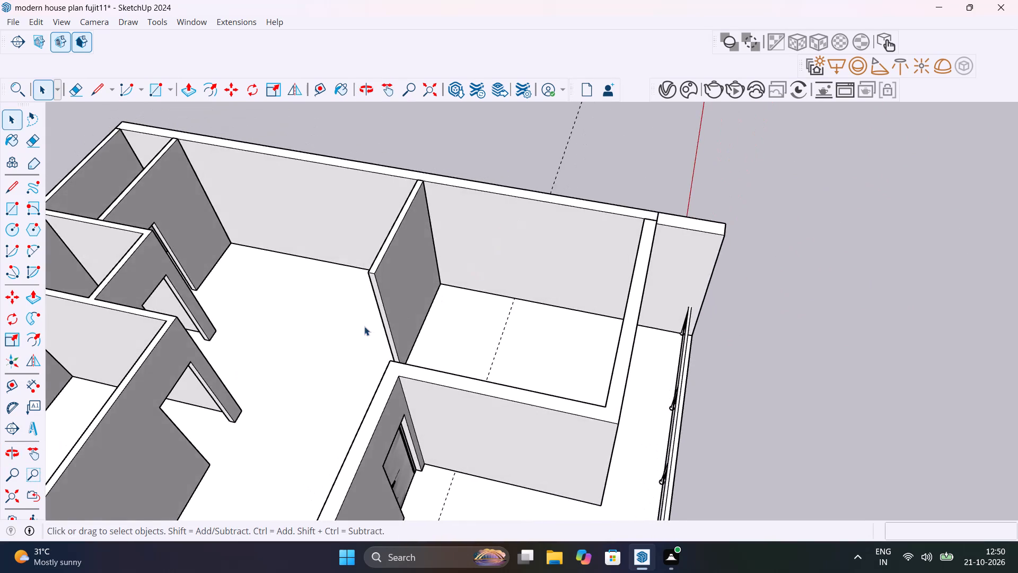
scroll(364, 326, "down", 13)
scroll(372, 379, "up", 10)
middle_click_drag(372, 376, 382, 312)
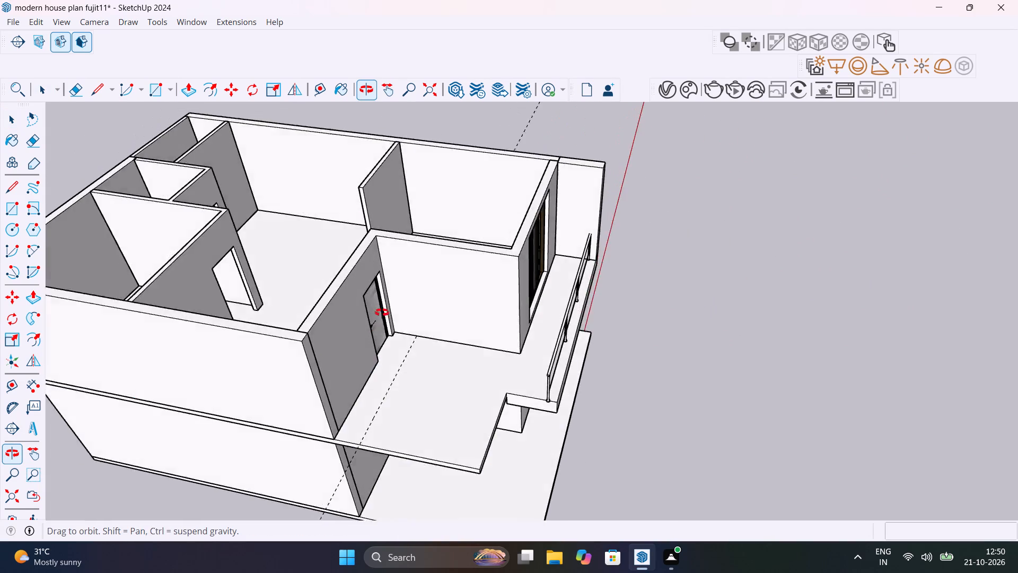
middle_click_drag(382, 312, 197, 272)
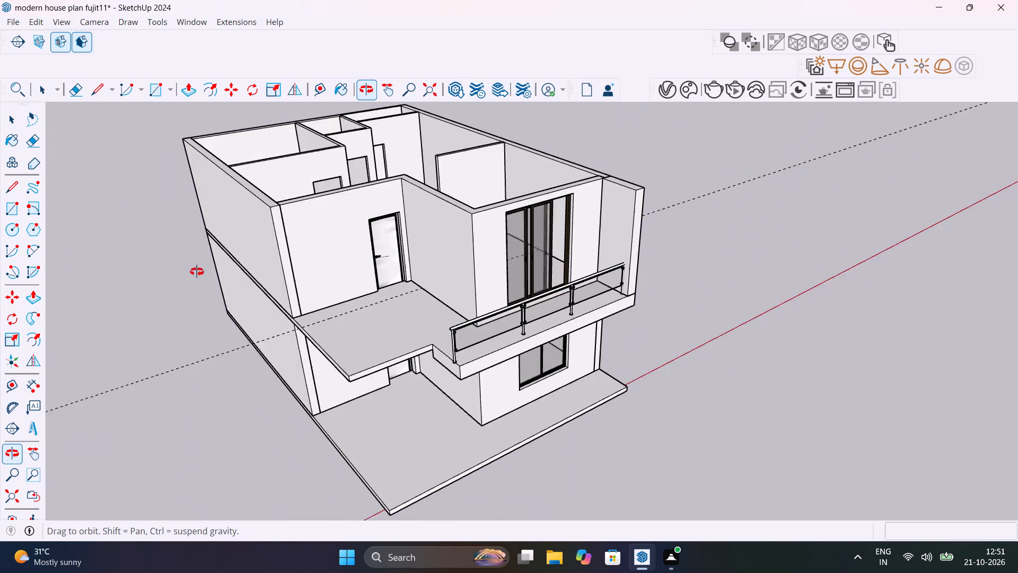
middle_click_drag(197, 272, 159, 269)
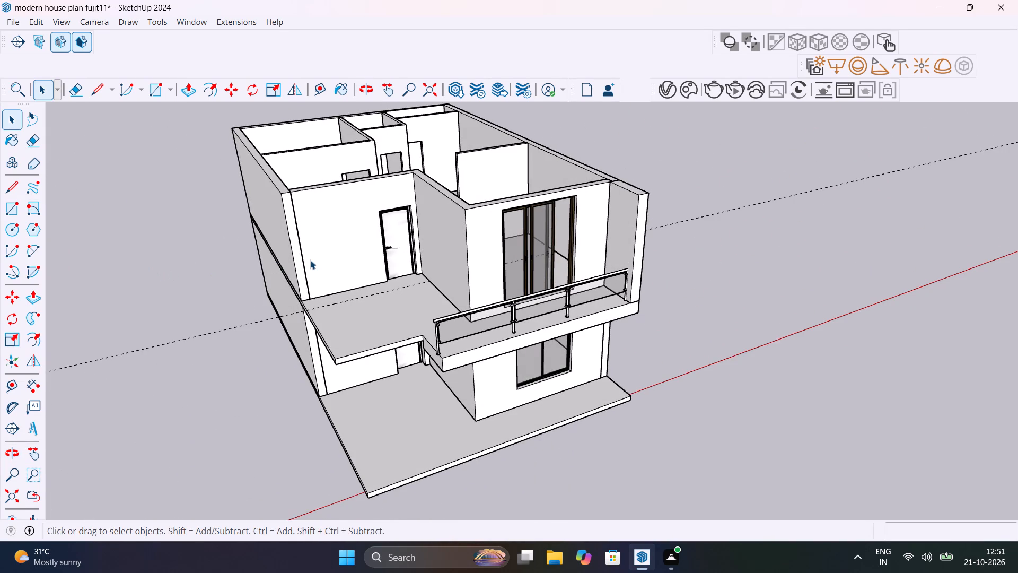
scroll(310, 260, "up", 6)
middle_click_drag(328, 276, 453, 194)
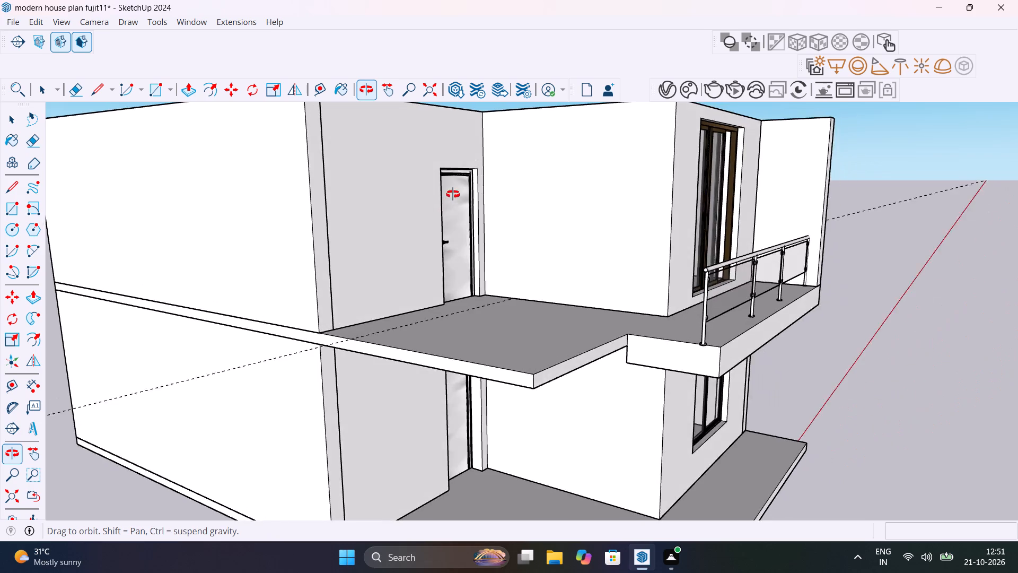
middle_click_drag(453, 194, 244, 523)
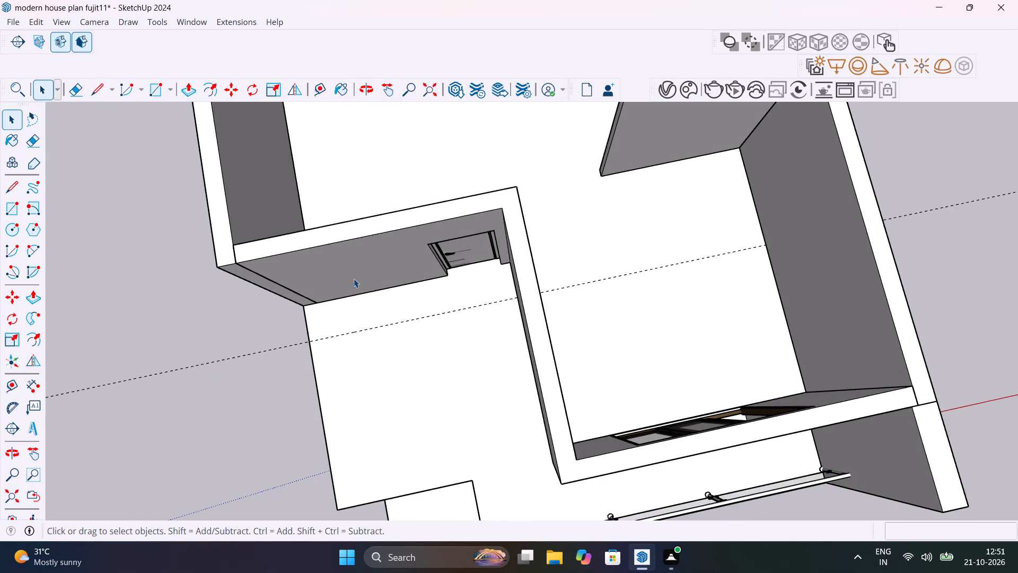
middle_click_drag(378, 336, 410, 140)
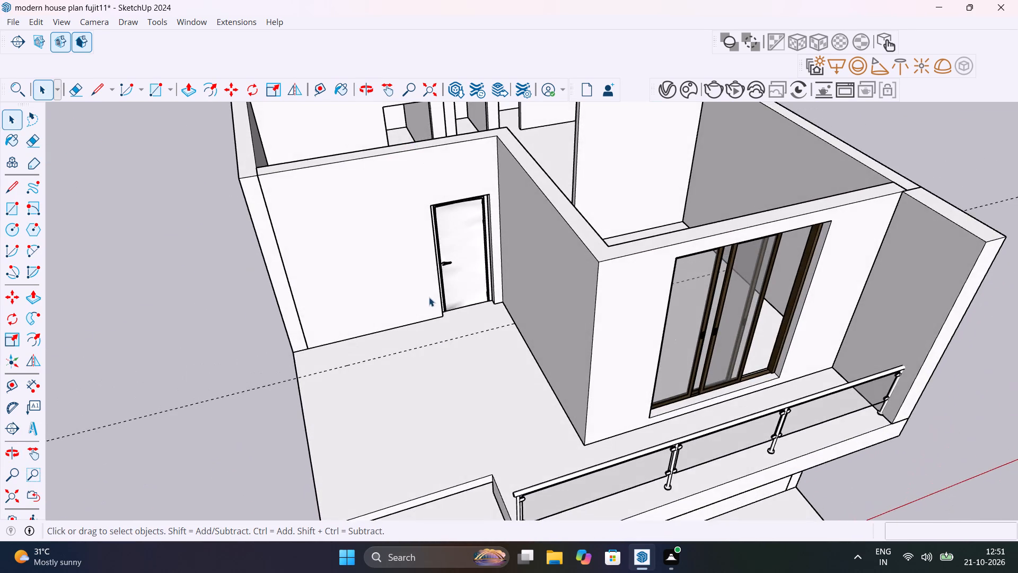
Place a guide about 4'4" out from the terrace's inner side wall, through the slab's step corner, and a parallel one 4.5" further out.
scroll(429, 297, "down", 6)
scroll(447, 358, "up", 7)
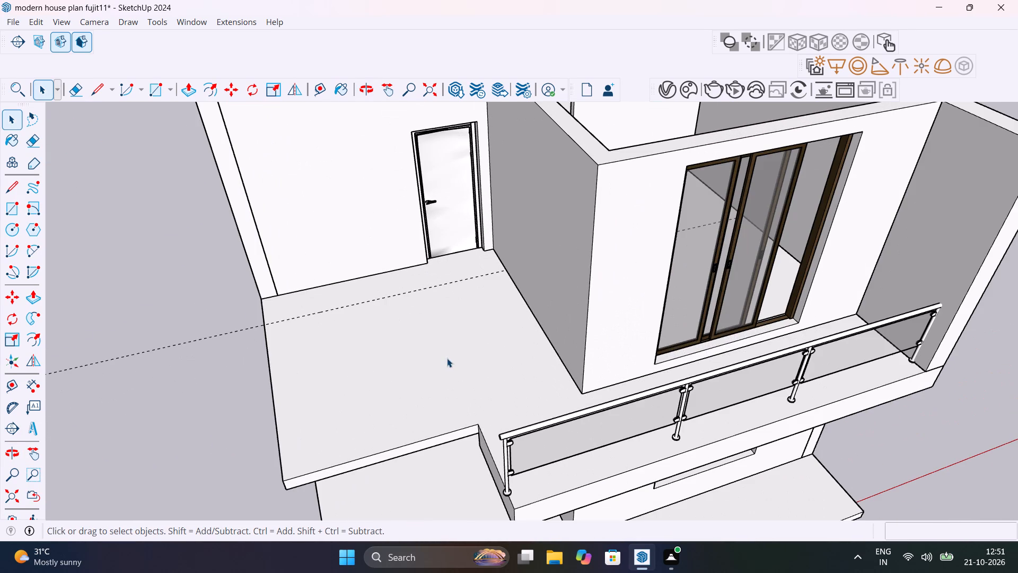
key("t")
left_click(522, 300)
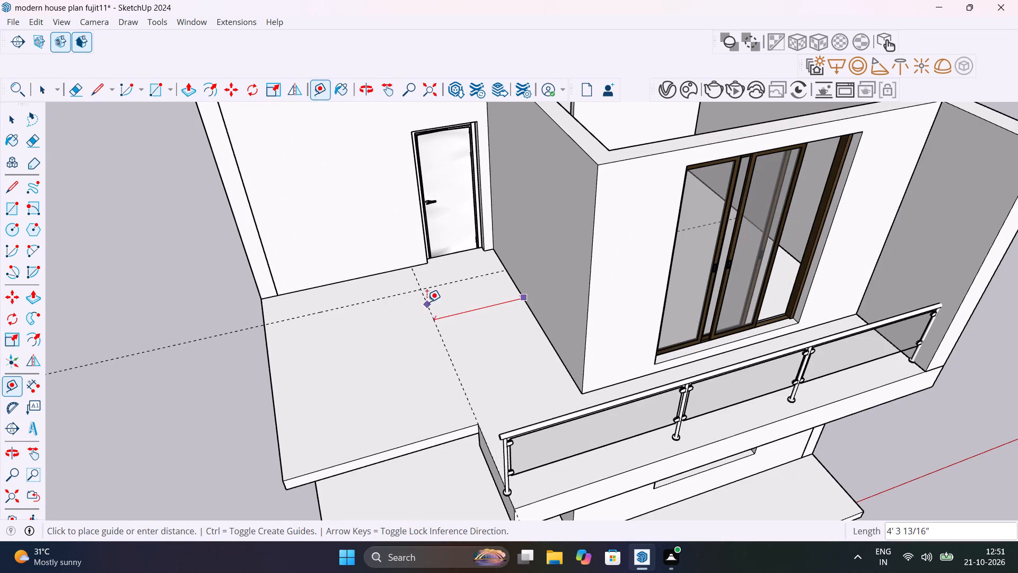
left_click(416, 268)
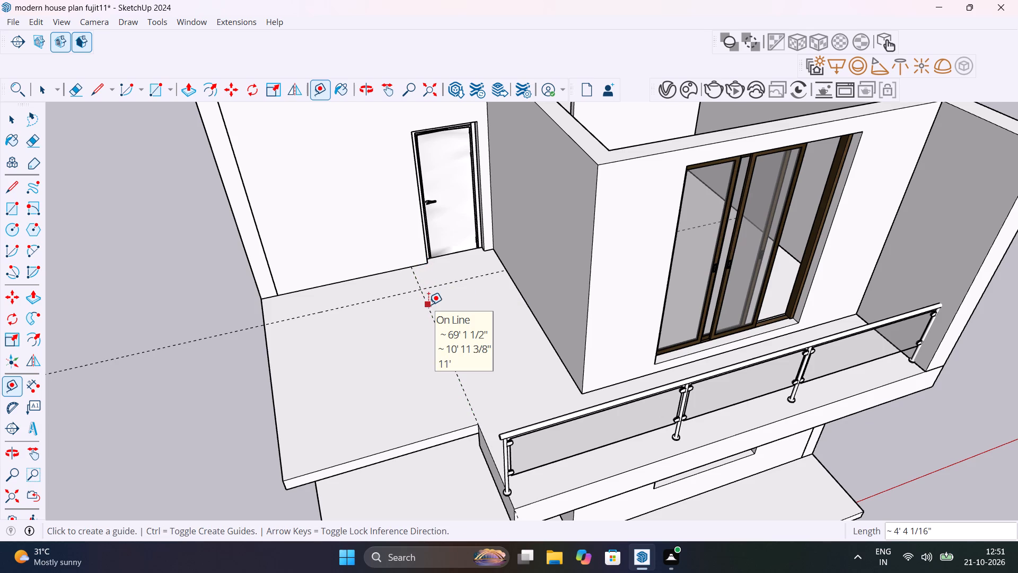
left_click(428, 305)
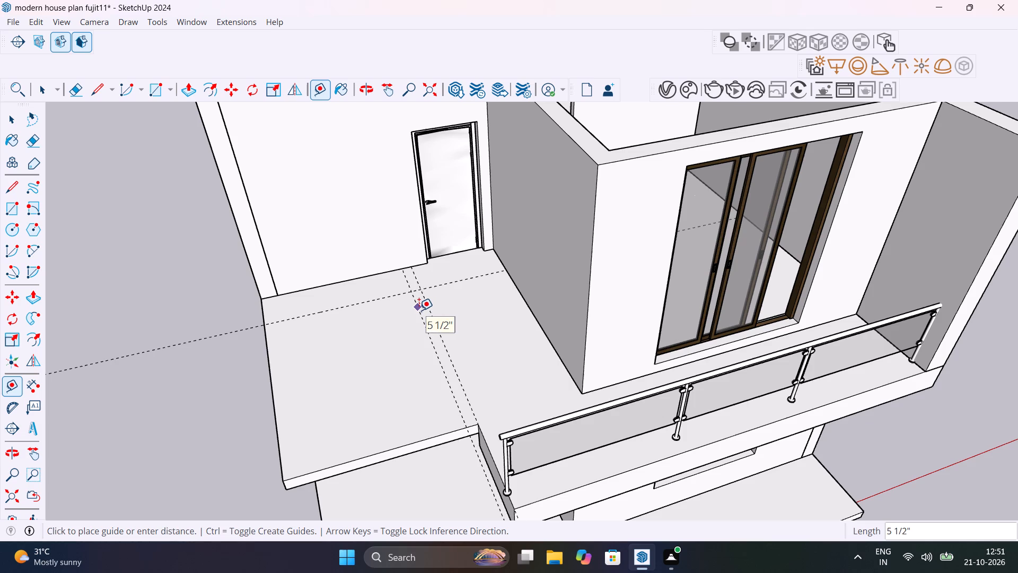
type("4.5\"")
key("Return")
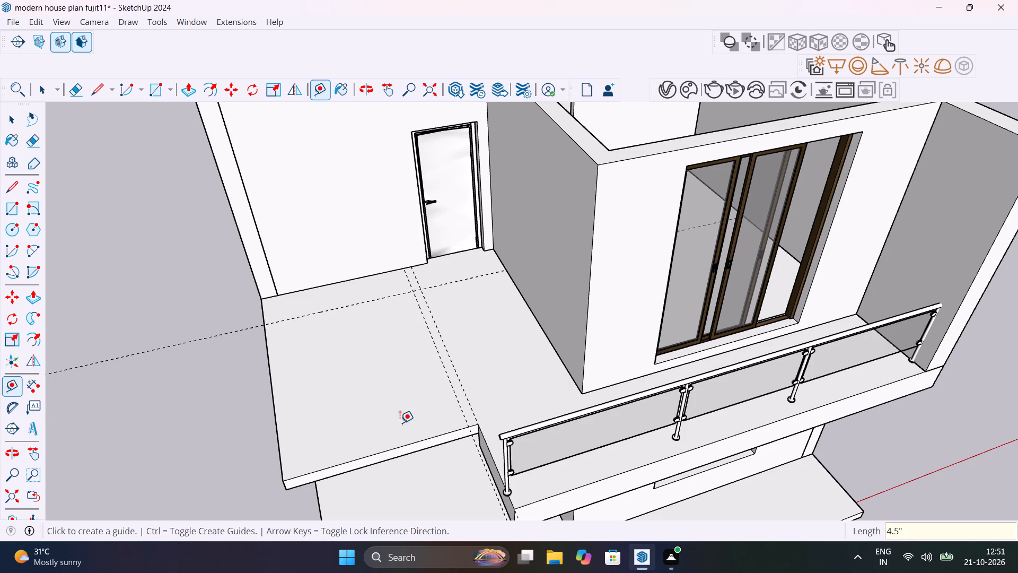
Place guides 4.5" inside the terrace's front edge and about 9" inside its outer edge, the latter matching the outer wall's thickness.
left_click(408, 442)
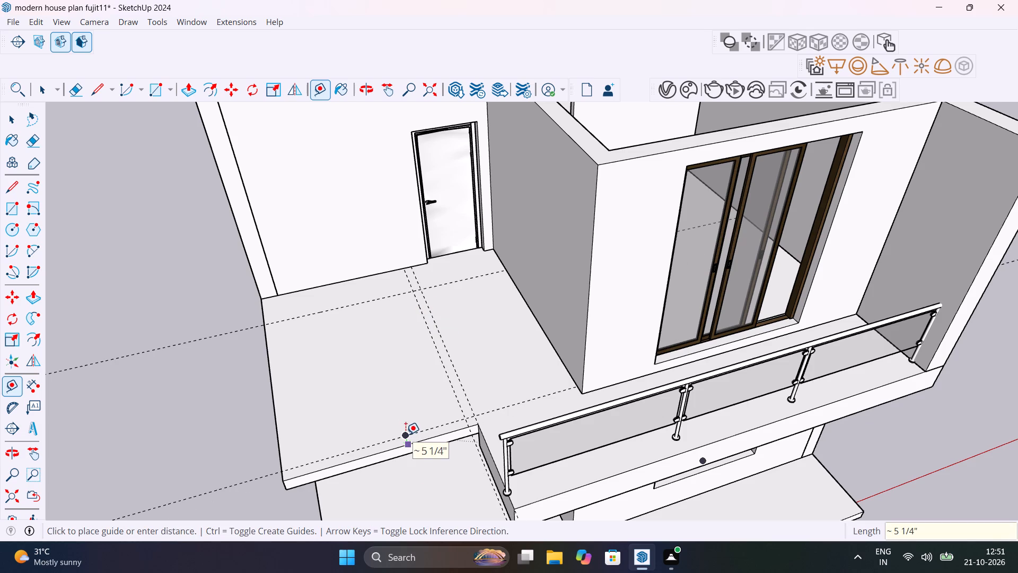
type("4.5\"")
key("Return")
left_click(270, 389)
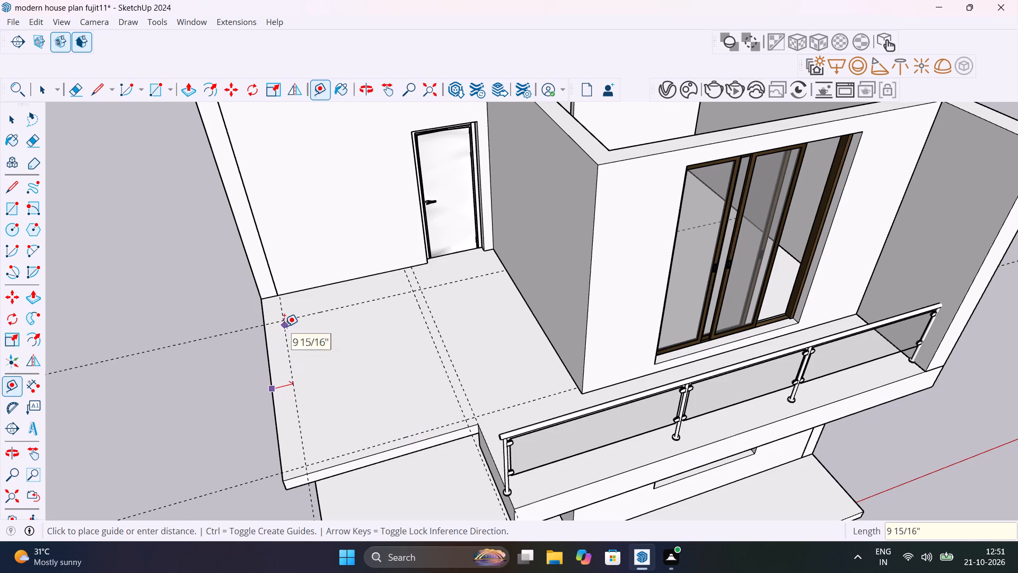
left_click(279, 299)
key("space")
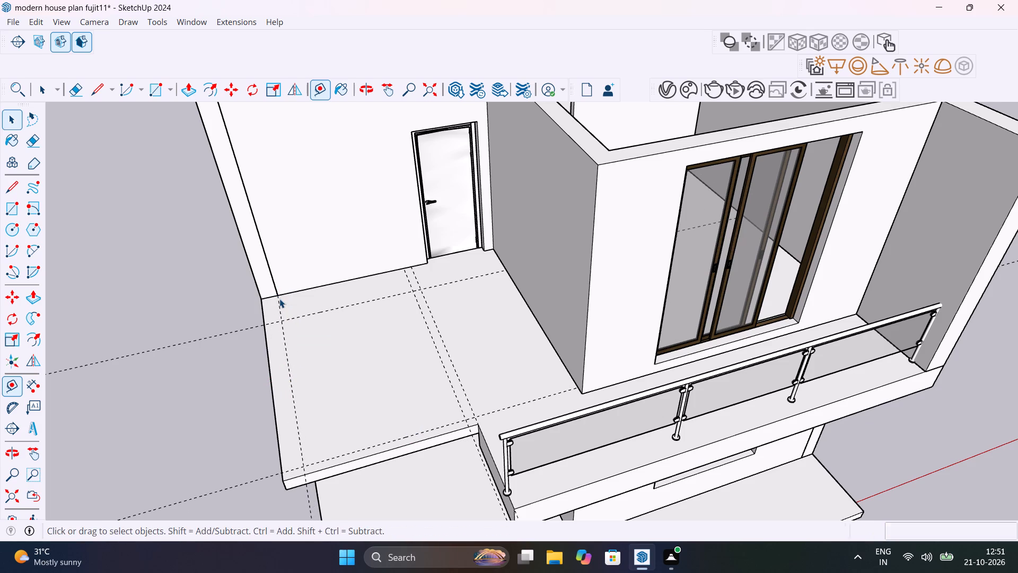
Draw three border rectangles on the terrace: 9" by 11' along the outer edge, about 6'5" by 4.5" in front, 4.5" by 10'7.5" on the inner side.
key("r")
left_click(264, 300)
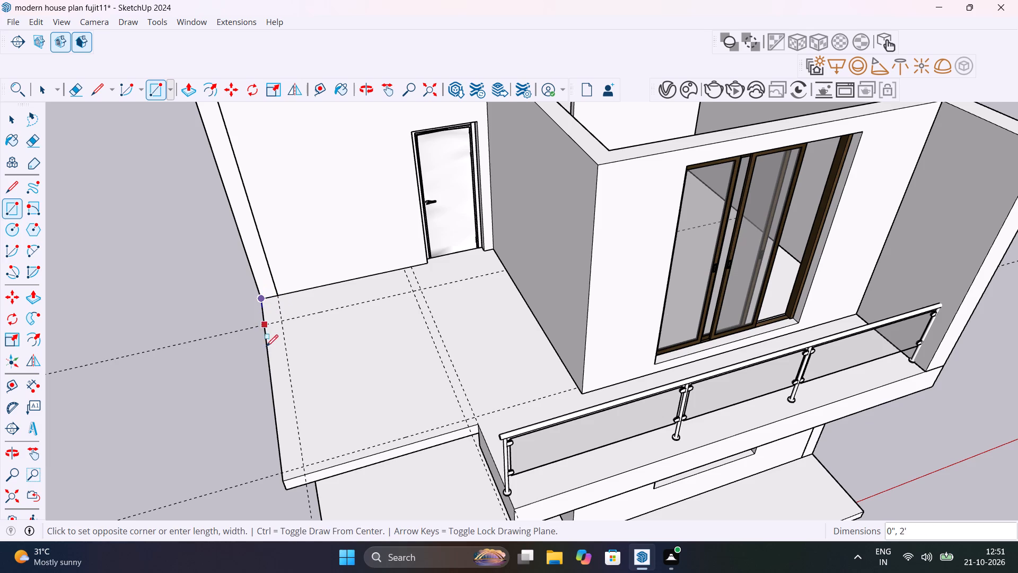
left_click(302, 472)
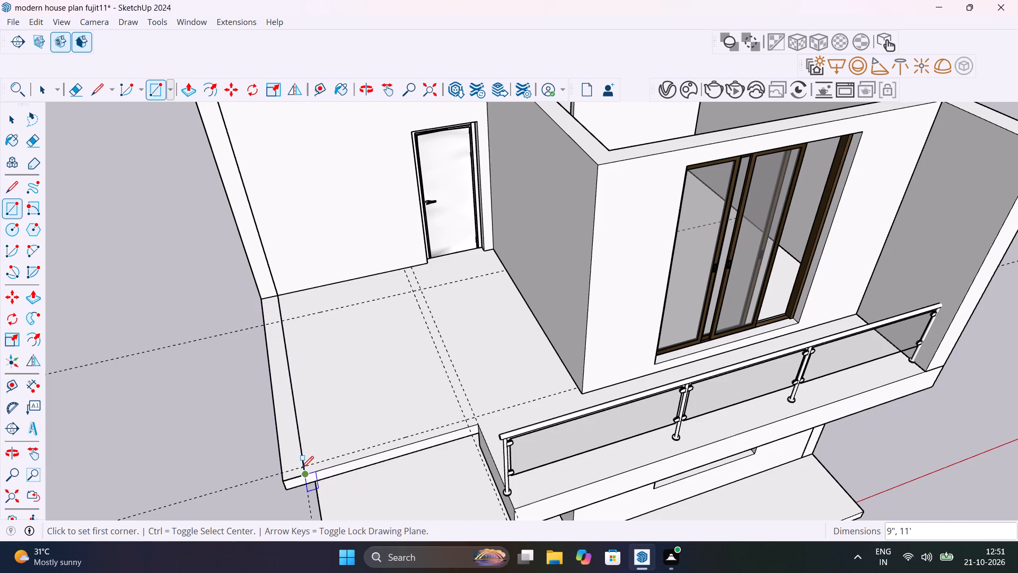
left_click(304, 475)
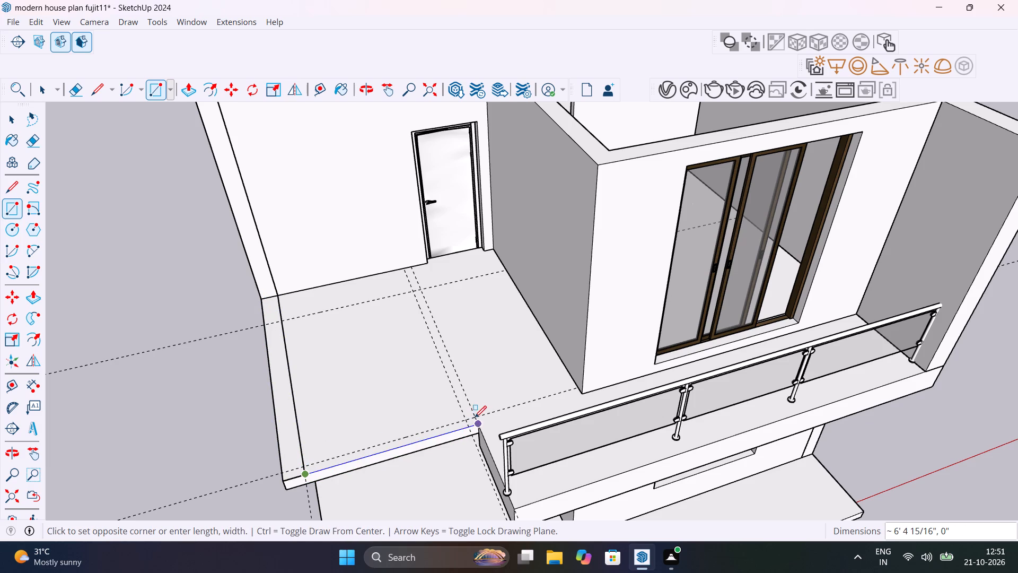
scroll(473, 416, "up", 6)
left_click(475, 419)
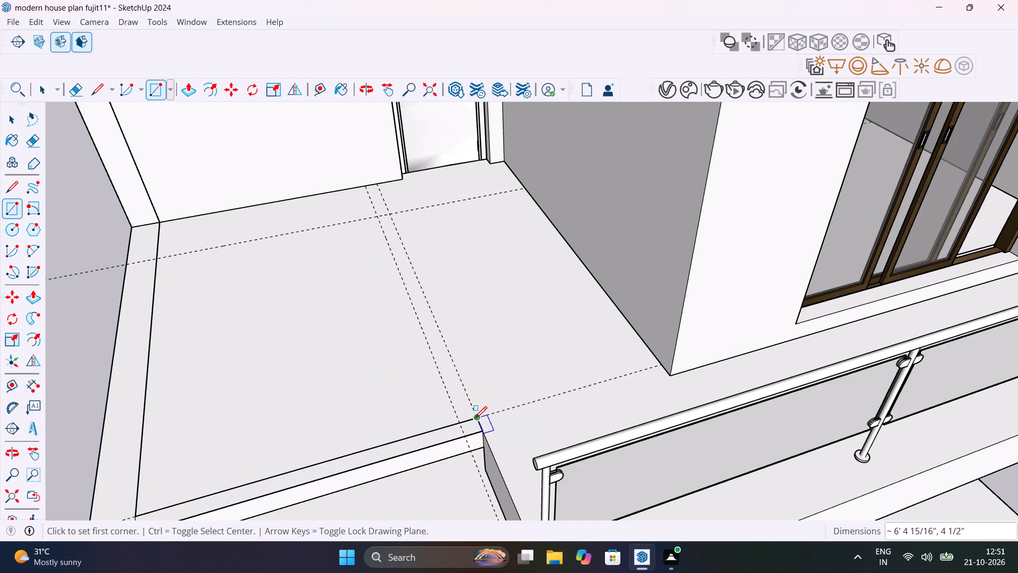
left_click(475, 418)
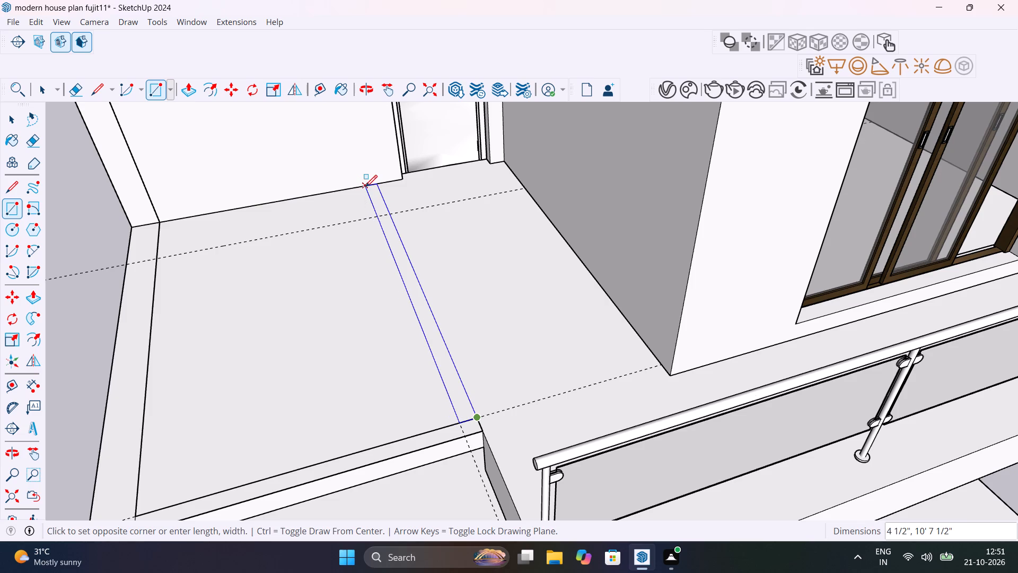
left_click(365, 186)
key("space")
Erase the short dividing lines at the two front corners to merge the border strips into one U-shaped face.
key("e")
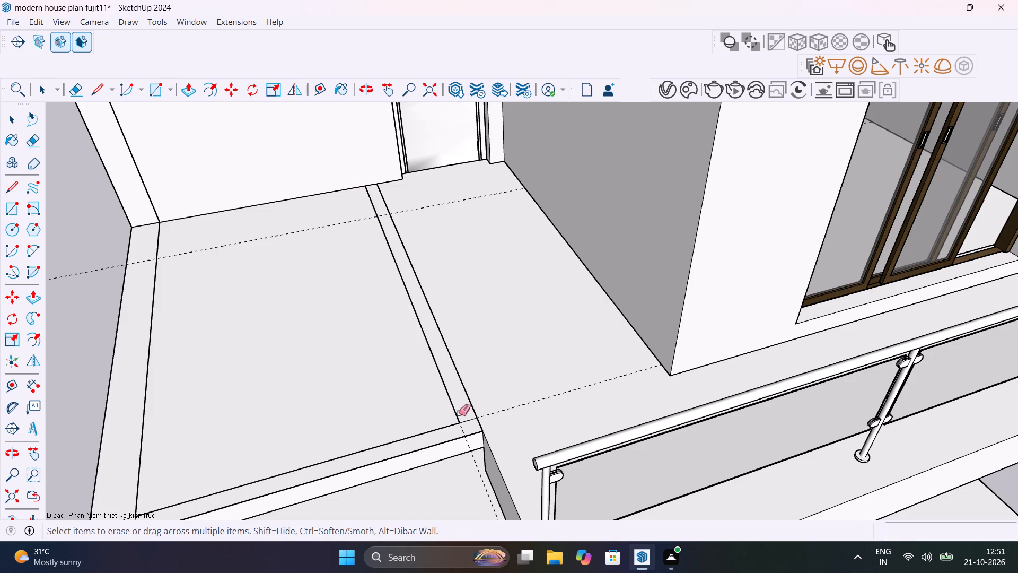
left_click(464, 420)
middle_click_drag(245, 443, 429, 305, "shift")
scroll(343, 372, "up", 6)
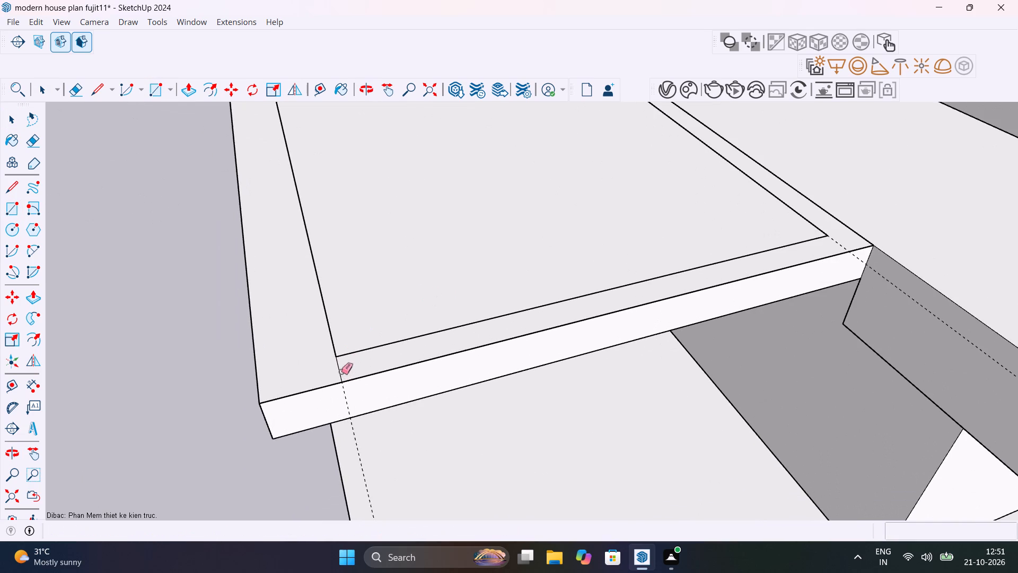
left_click(341, 371)
scroll(344, 371, "down", 6)
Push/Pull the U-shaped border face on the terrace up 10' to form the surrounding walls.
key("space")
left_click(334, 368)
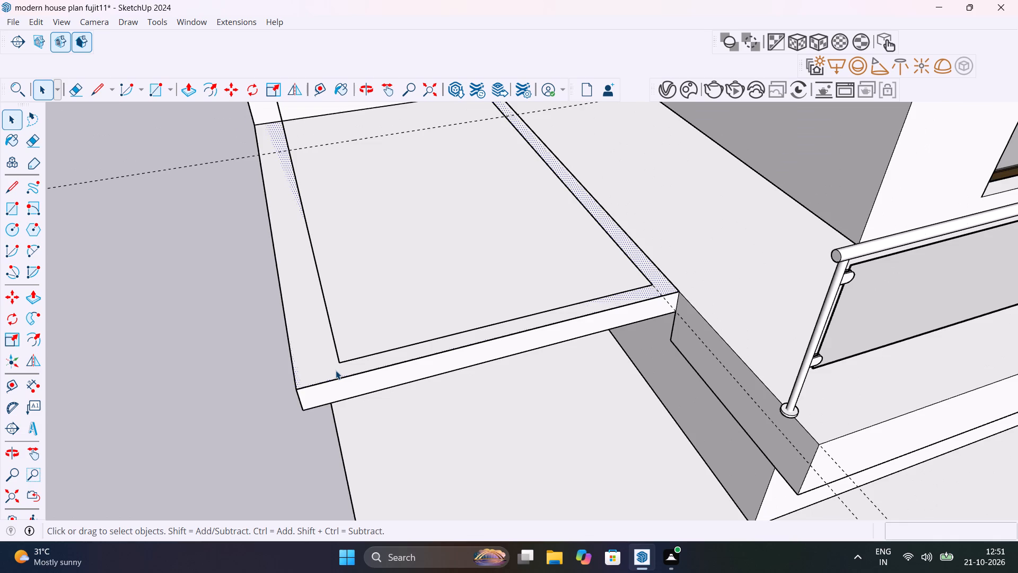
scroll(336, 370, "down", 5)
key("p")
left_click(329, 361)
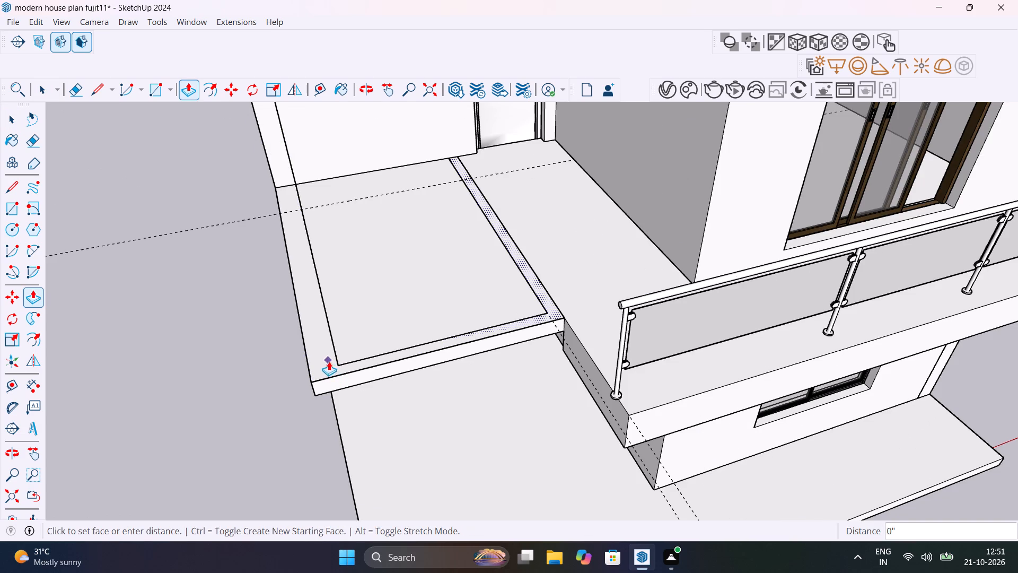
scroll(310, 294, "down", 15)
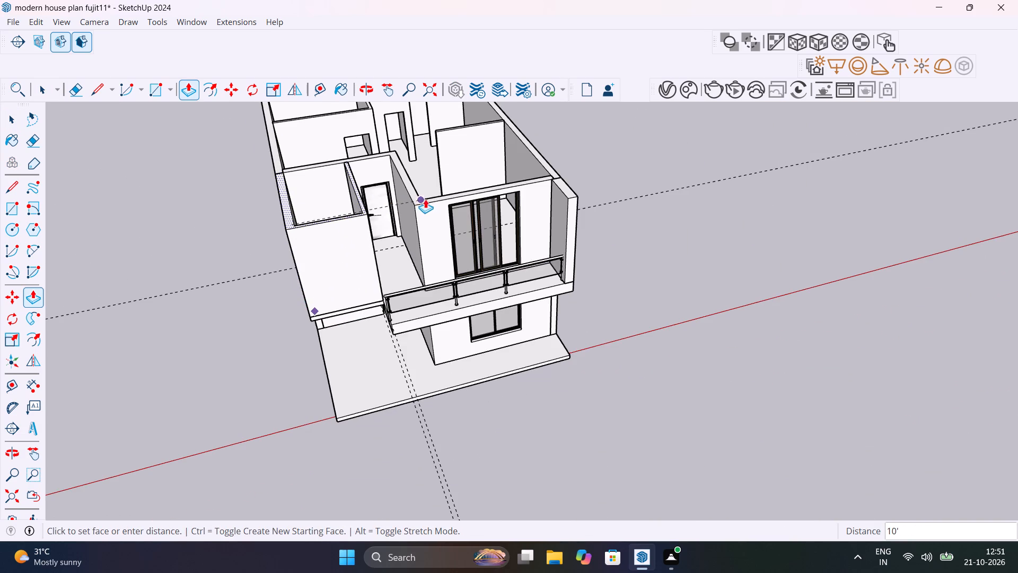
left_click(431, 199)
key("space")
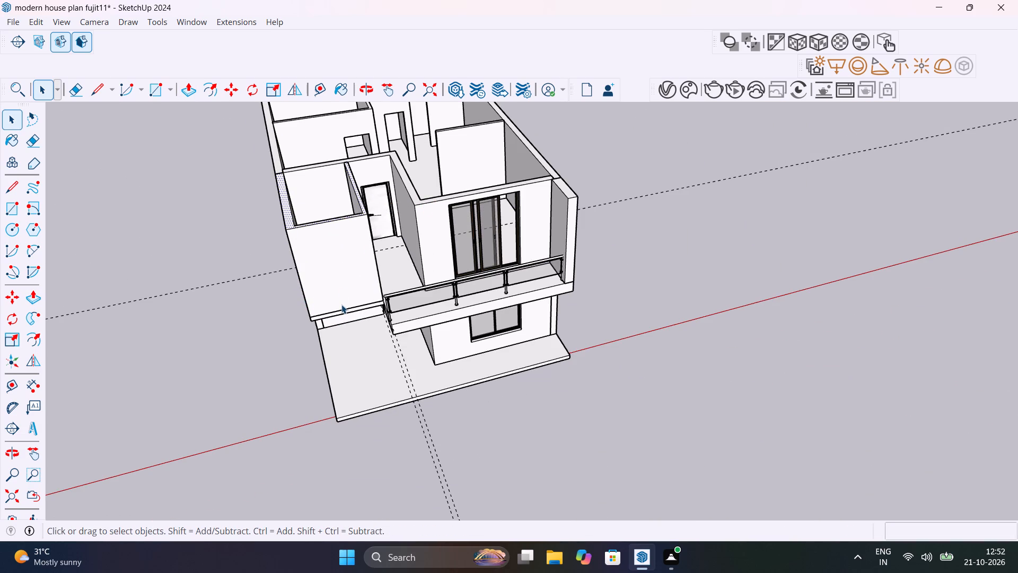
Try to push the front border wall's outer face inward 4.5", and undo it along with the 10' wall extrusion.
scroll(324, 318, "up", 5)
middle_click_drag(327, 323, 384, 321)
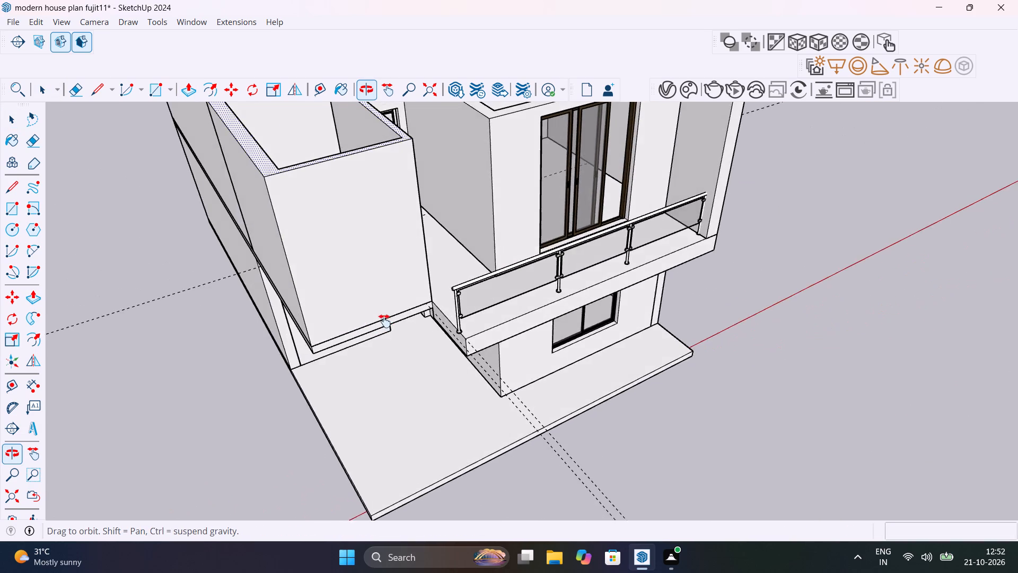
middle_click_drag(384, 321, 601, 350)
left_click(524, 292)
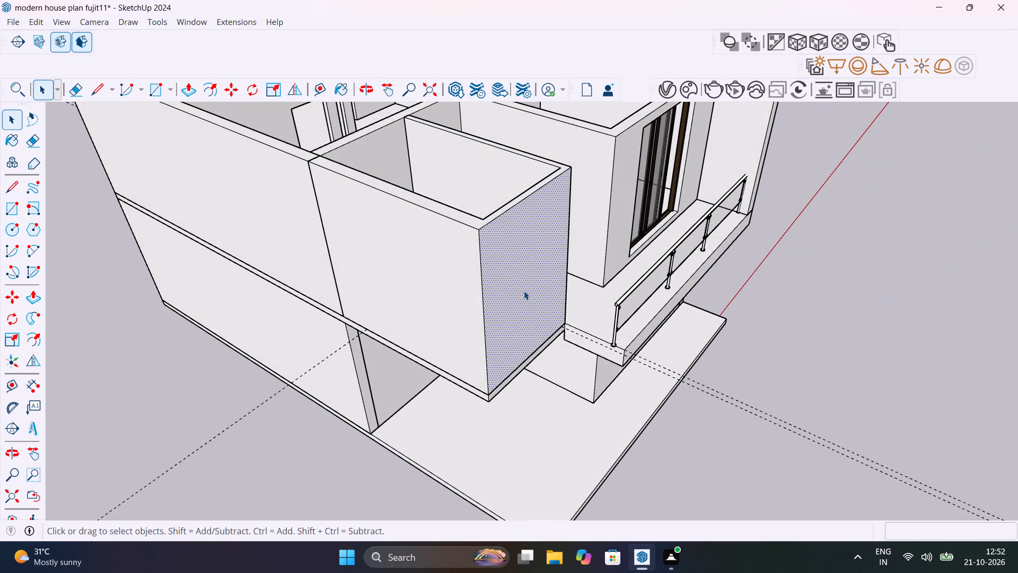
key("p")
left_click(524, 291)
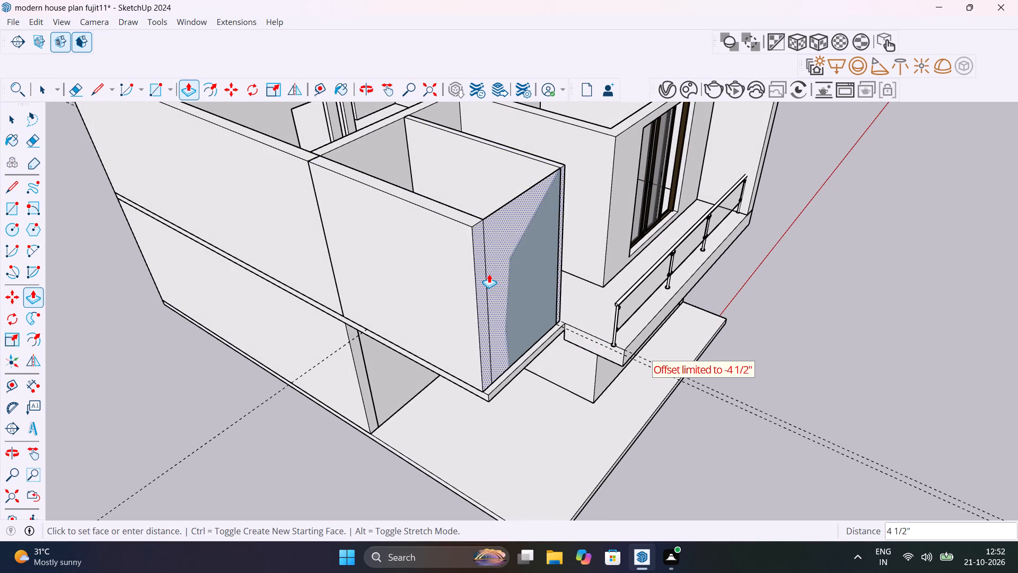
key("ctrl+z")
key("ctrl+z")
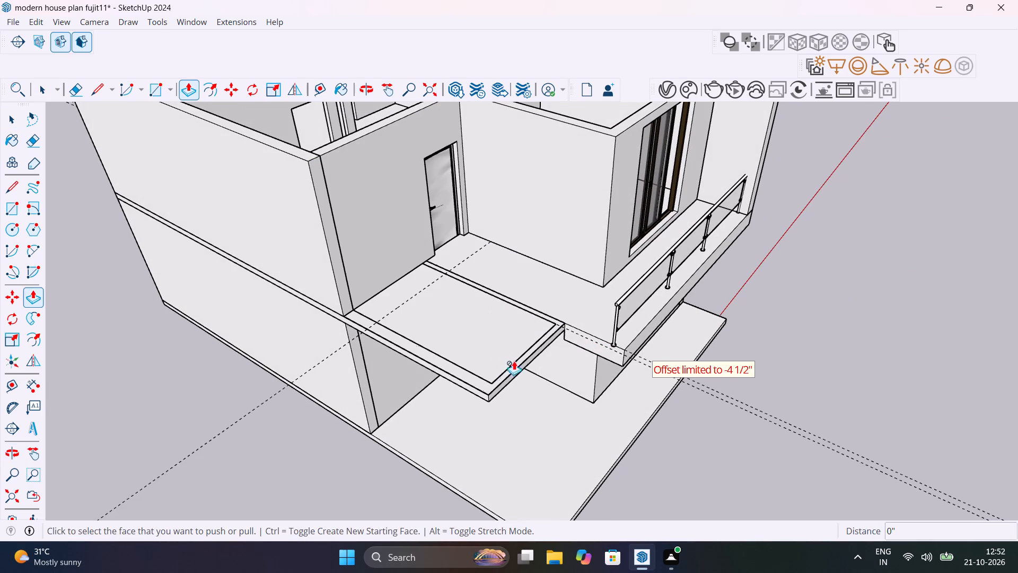
Undo the corner merging and the front and inner border strips, keeping only the strip along the terrace's outer edge.
scroll(516, 363, "up", 11)
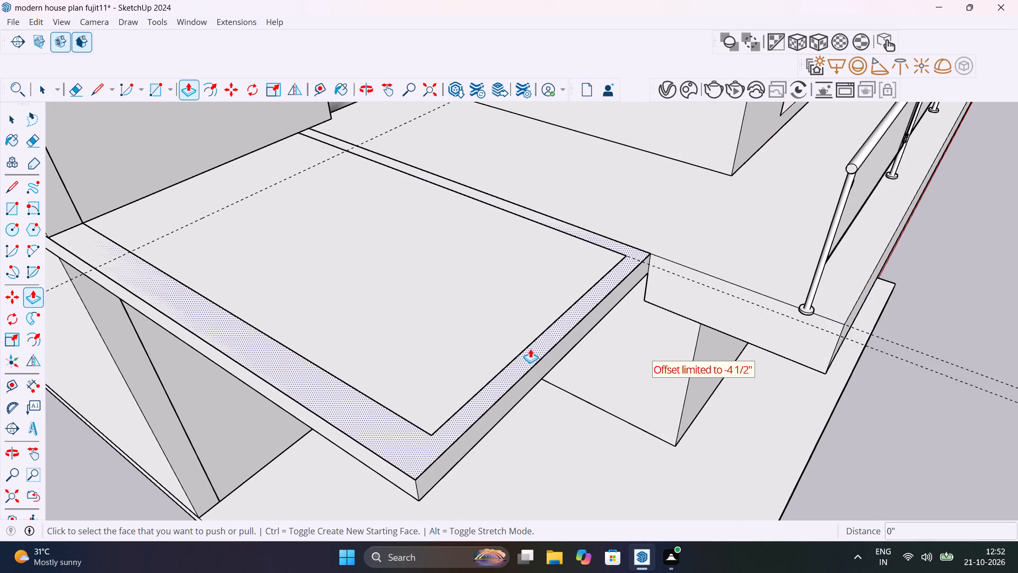
key("space")
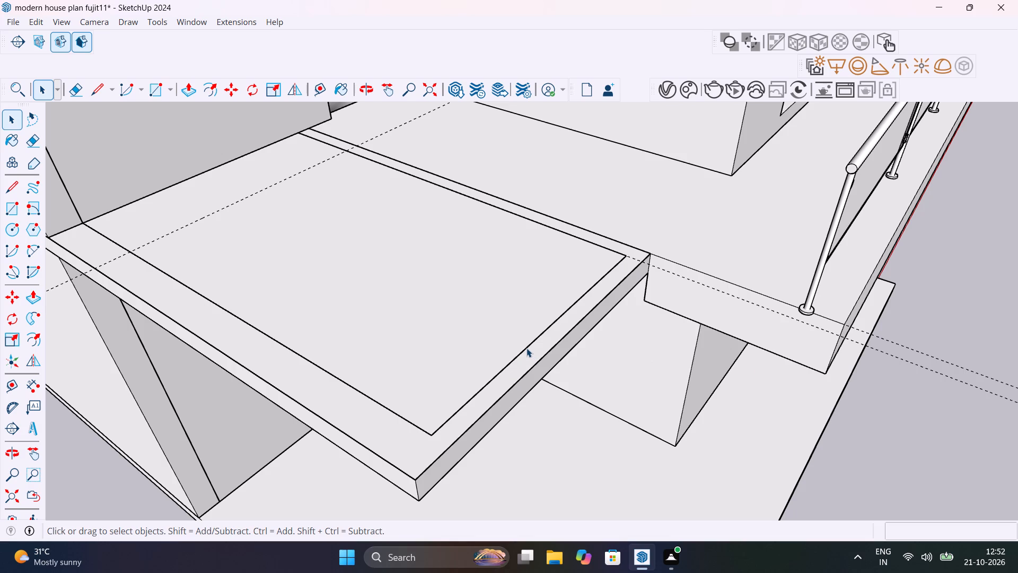
left_click(525, 348)
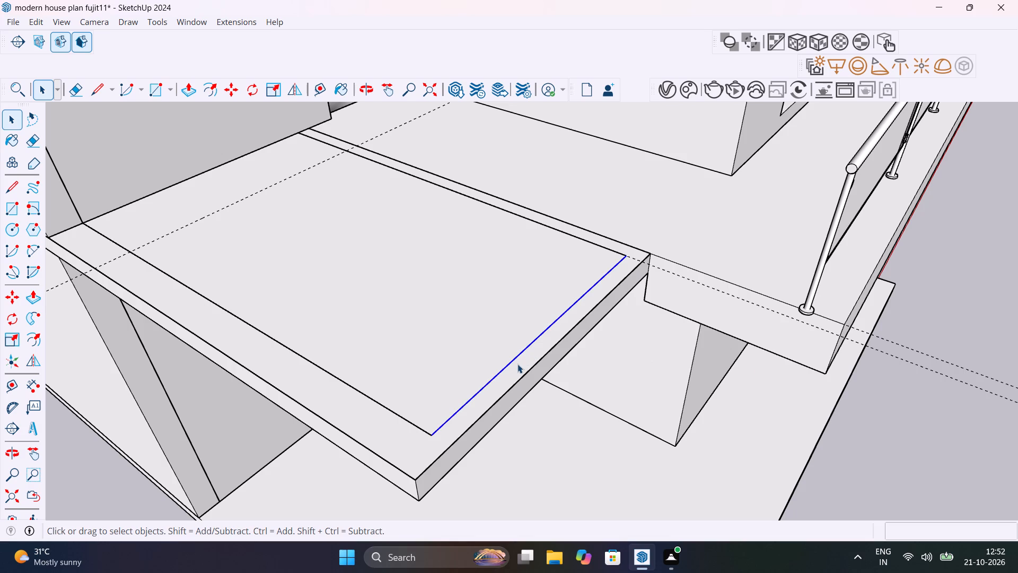
key("ctrl+z")
key("ctrl+z")
key("ctrl+z")
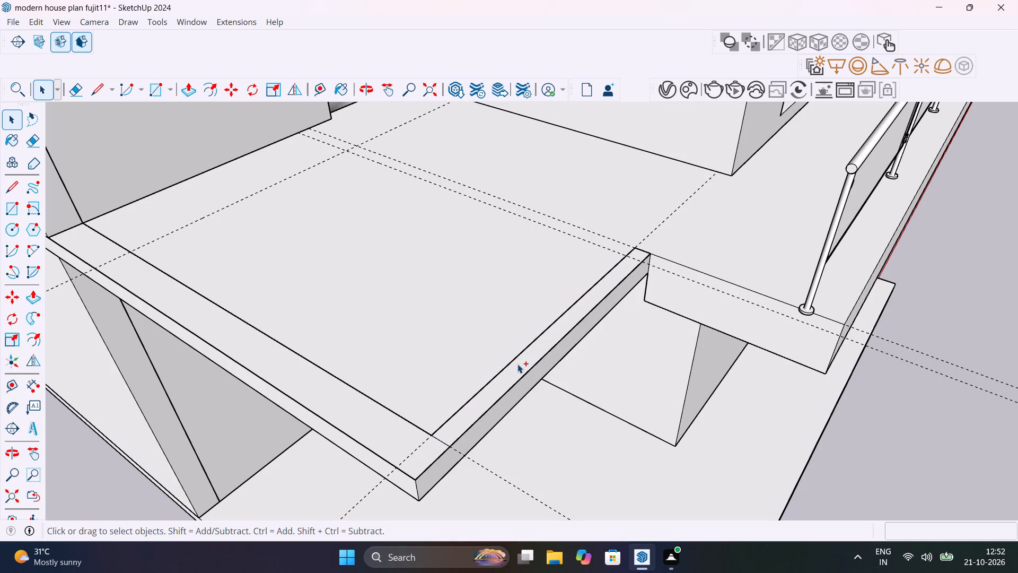
key("ctrl+z")
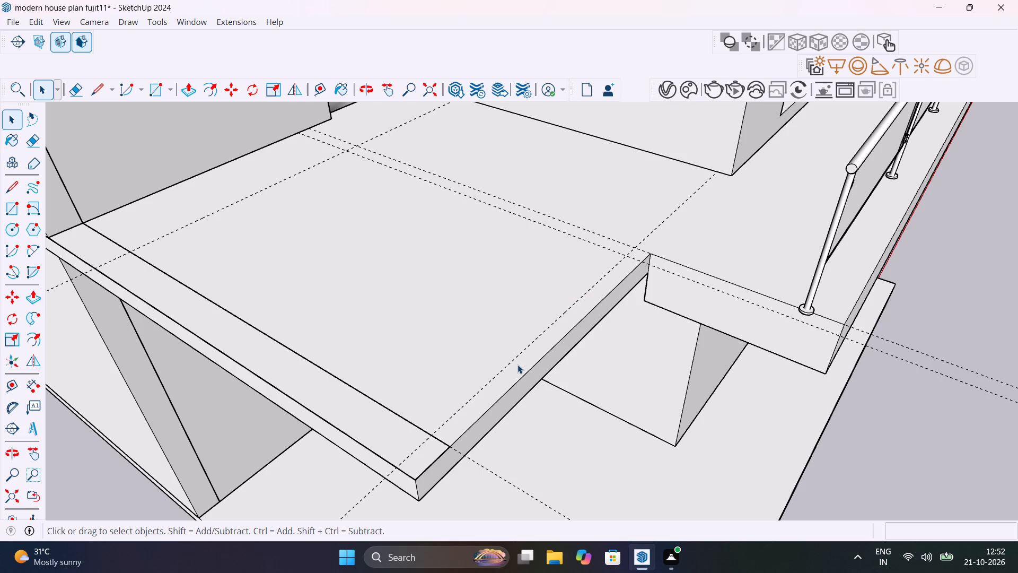
Delete the guide running parallel to the terrace's front edge, 4.5" inside it.
middle_click_drag(504, 377, 384, 414)
scroll(408, 381, "up", 5)
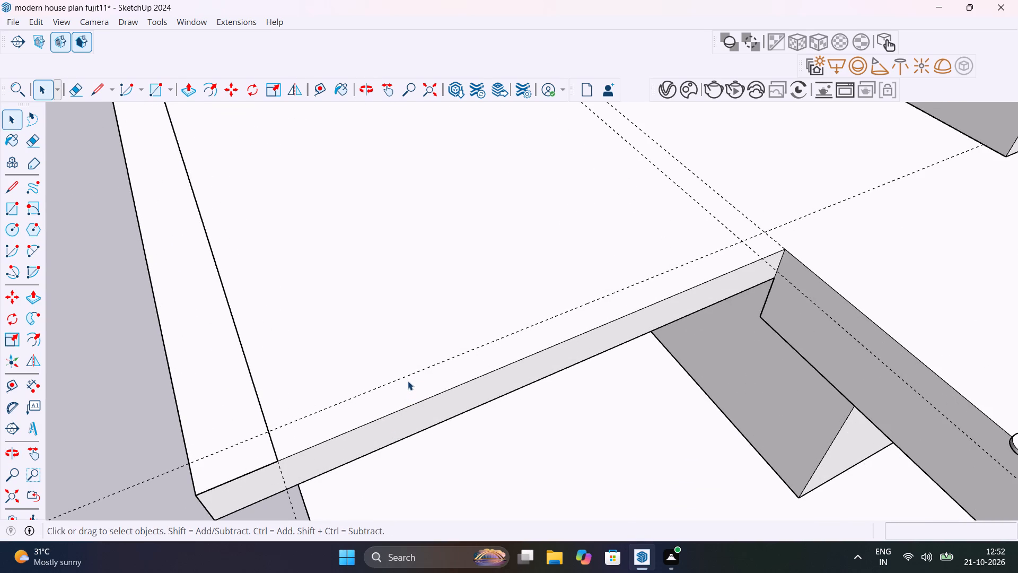
left_click(410, 375)
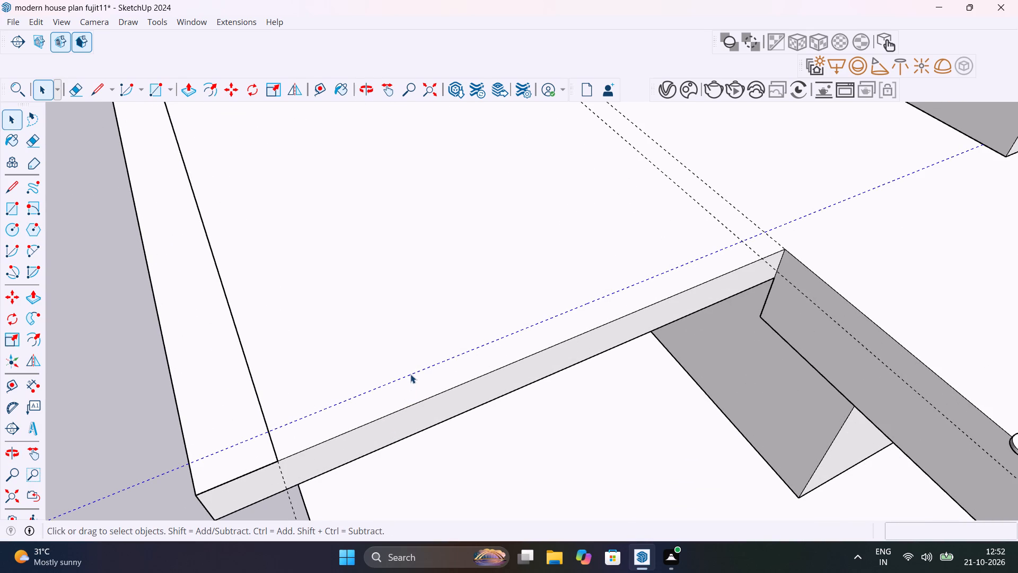
key("Delete")
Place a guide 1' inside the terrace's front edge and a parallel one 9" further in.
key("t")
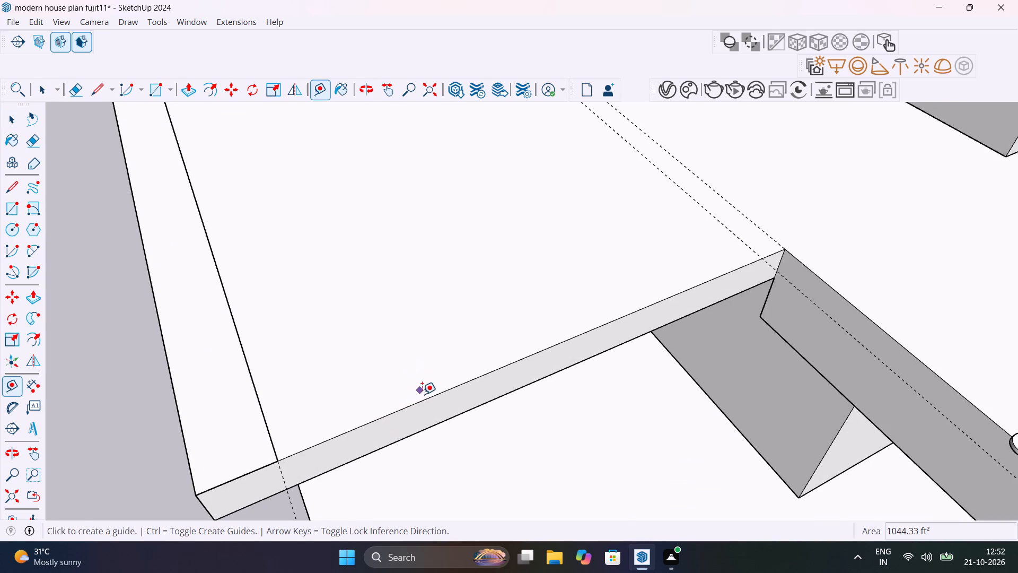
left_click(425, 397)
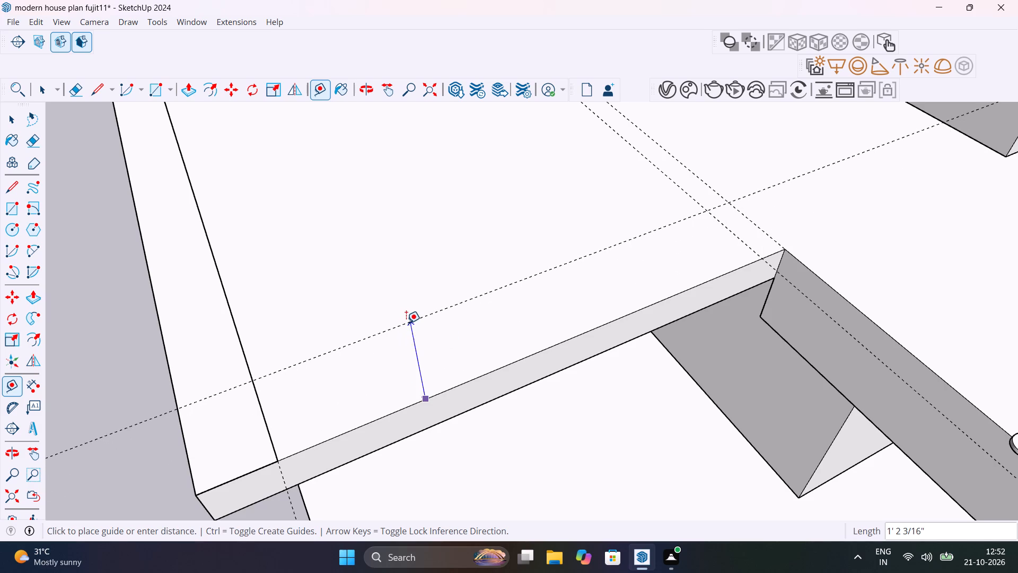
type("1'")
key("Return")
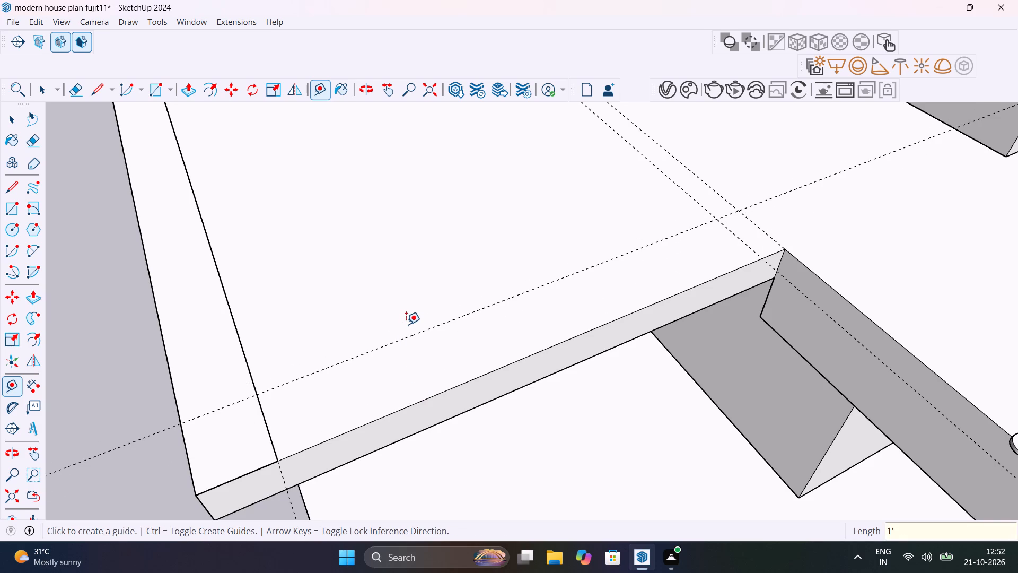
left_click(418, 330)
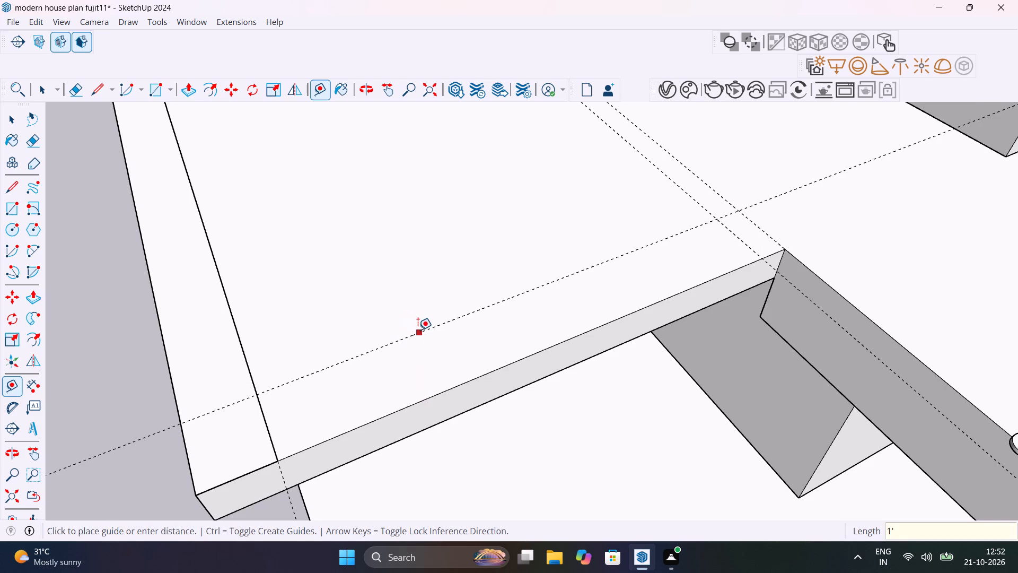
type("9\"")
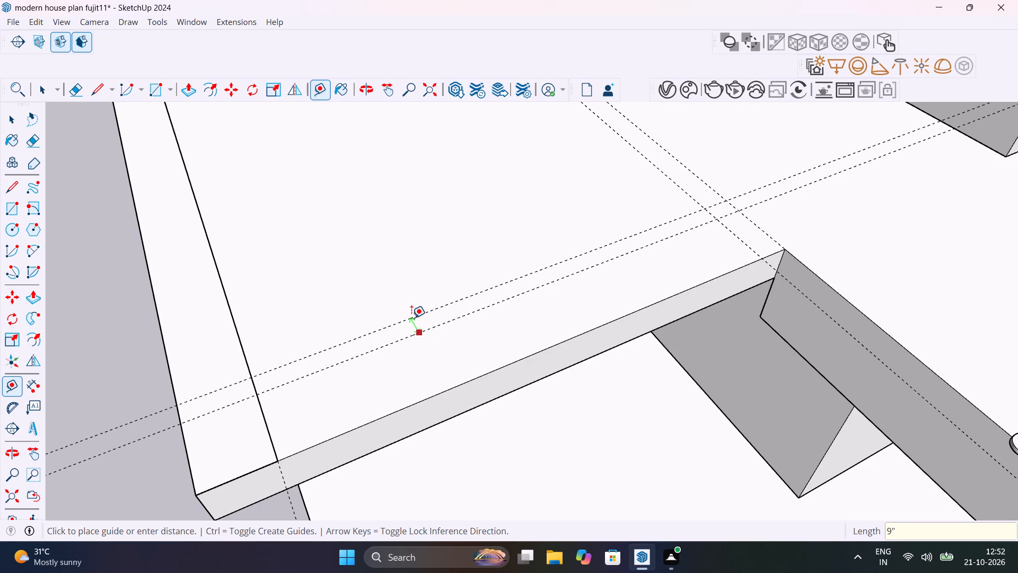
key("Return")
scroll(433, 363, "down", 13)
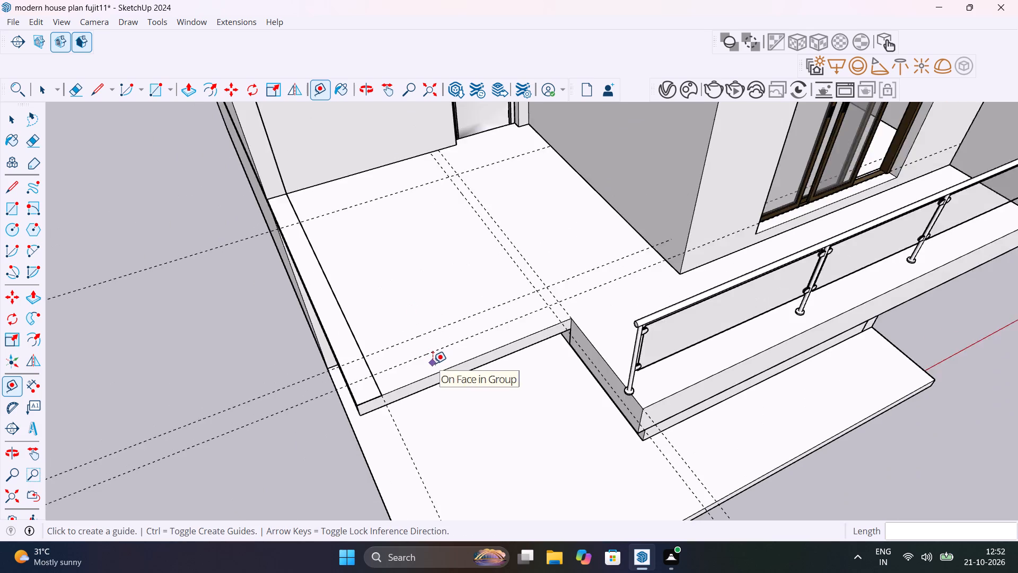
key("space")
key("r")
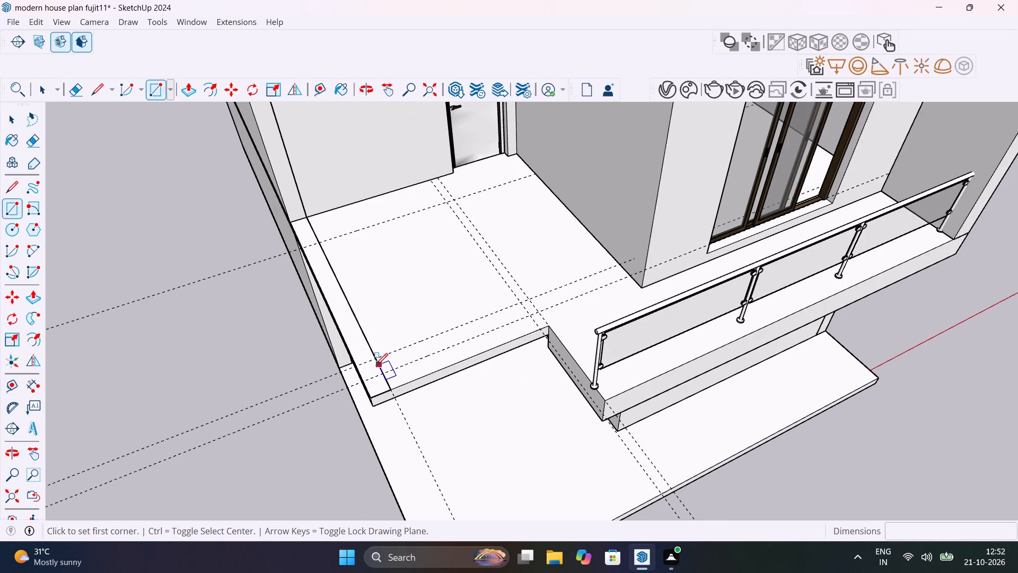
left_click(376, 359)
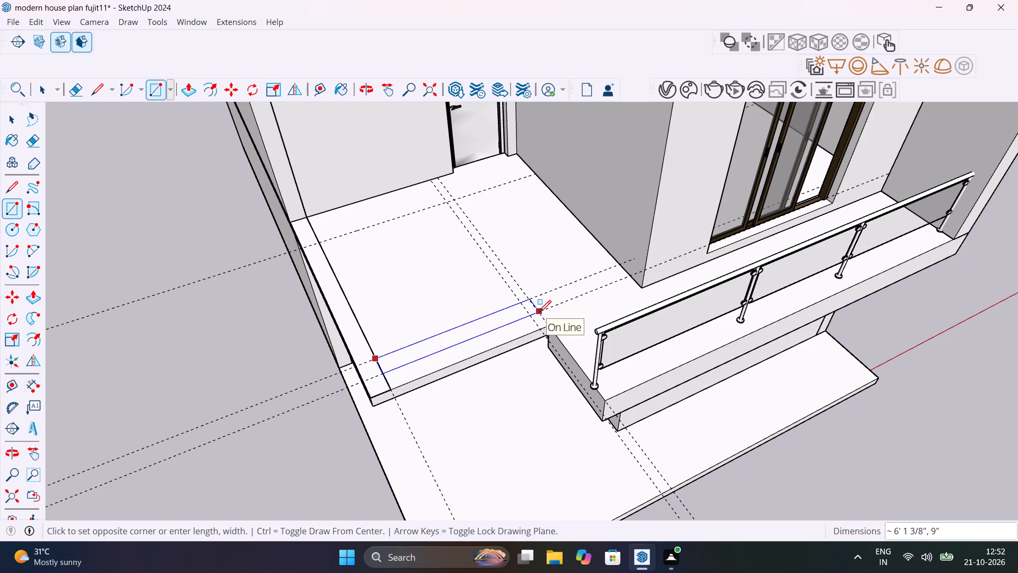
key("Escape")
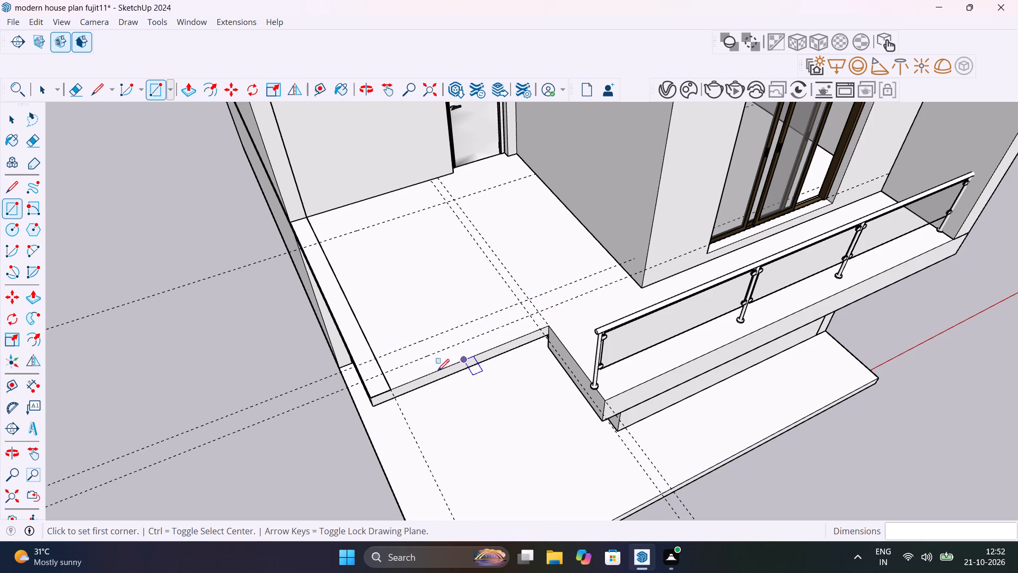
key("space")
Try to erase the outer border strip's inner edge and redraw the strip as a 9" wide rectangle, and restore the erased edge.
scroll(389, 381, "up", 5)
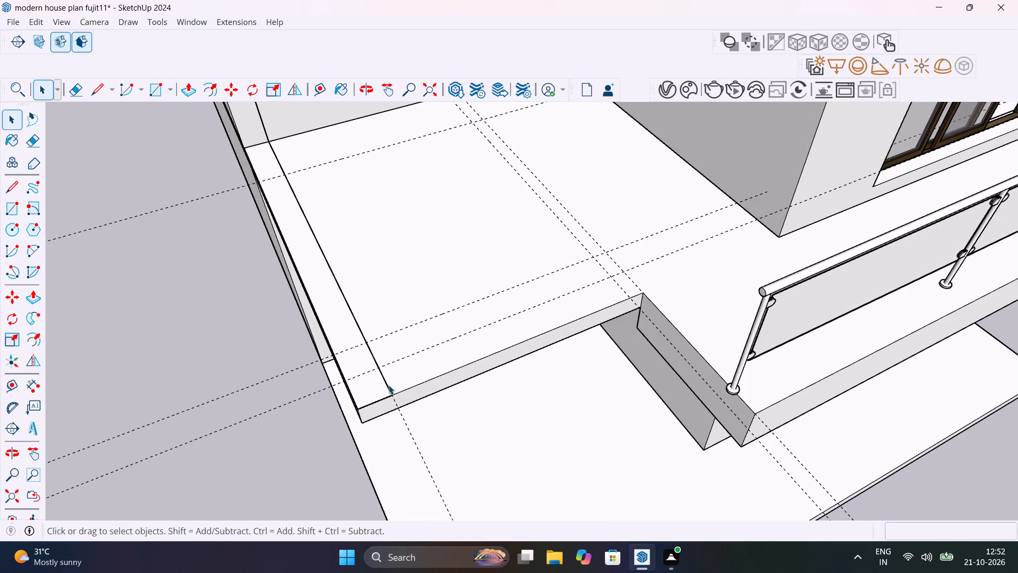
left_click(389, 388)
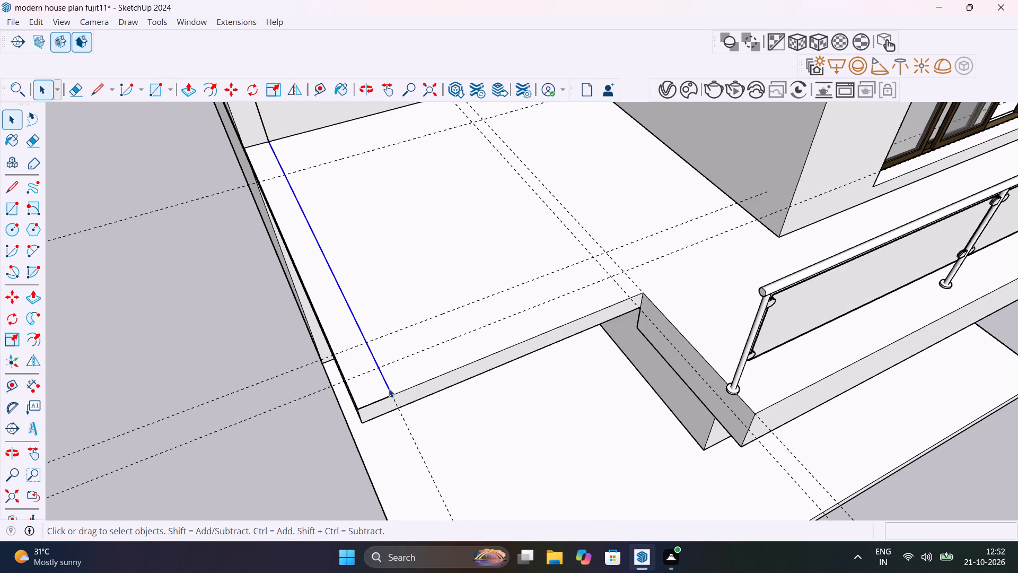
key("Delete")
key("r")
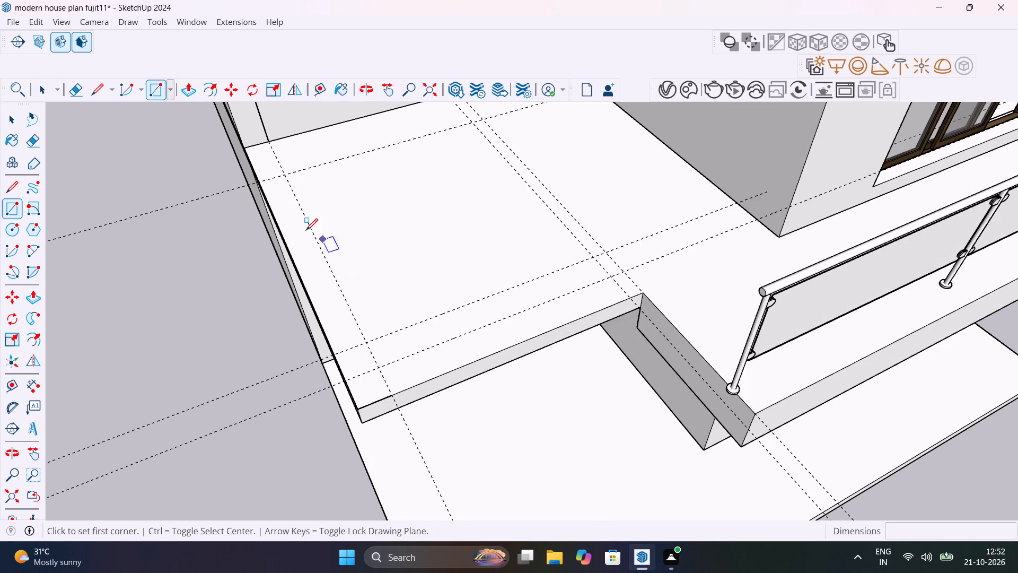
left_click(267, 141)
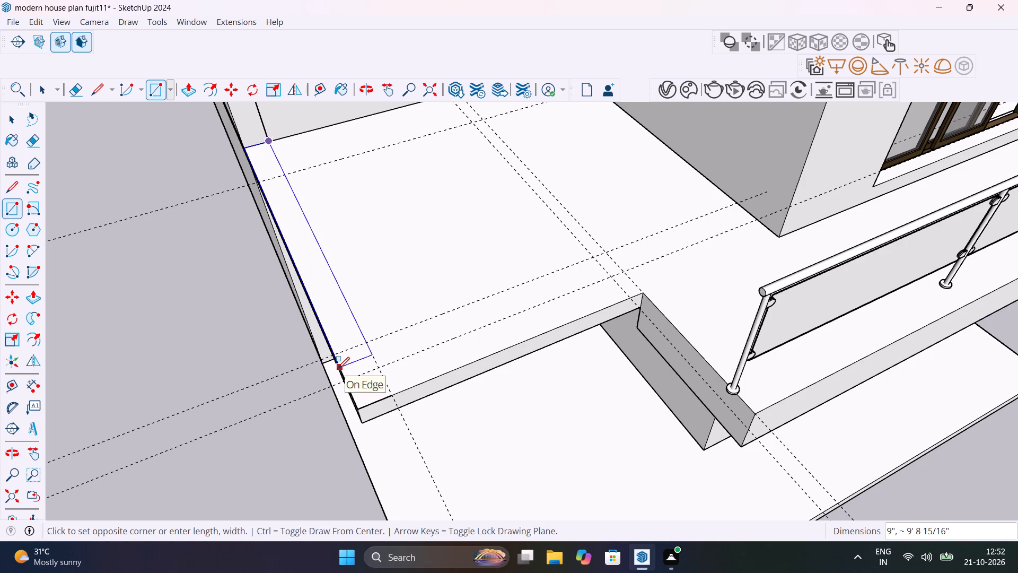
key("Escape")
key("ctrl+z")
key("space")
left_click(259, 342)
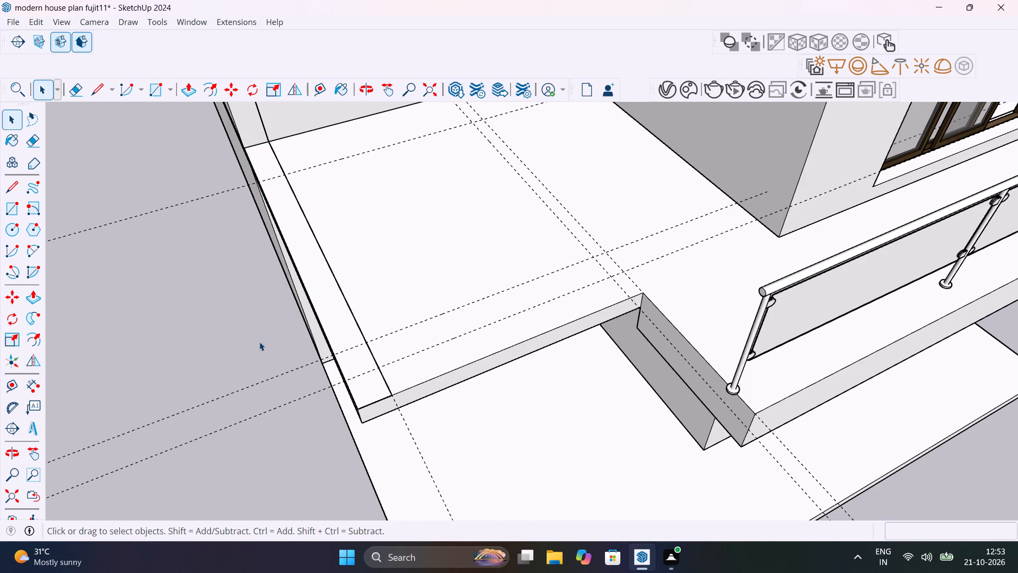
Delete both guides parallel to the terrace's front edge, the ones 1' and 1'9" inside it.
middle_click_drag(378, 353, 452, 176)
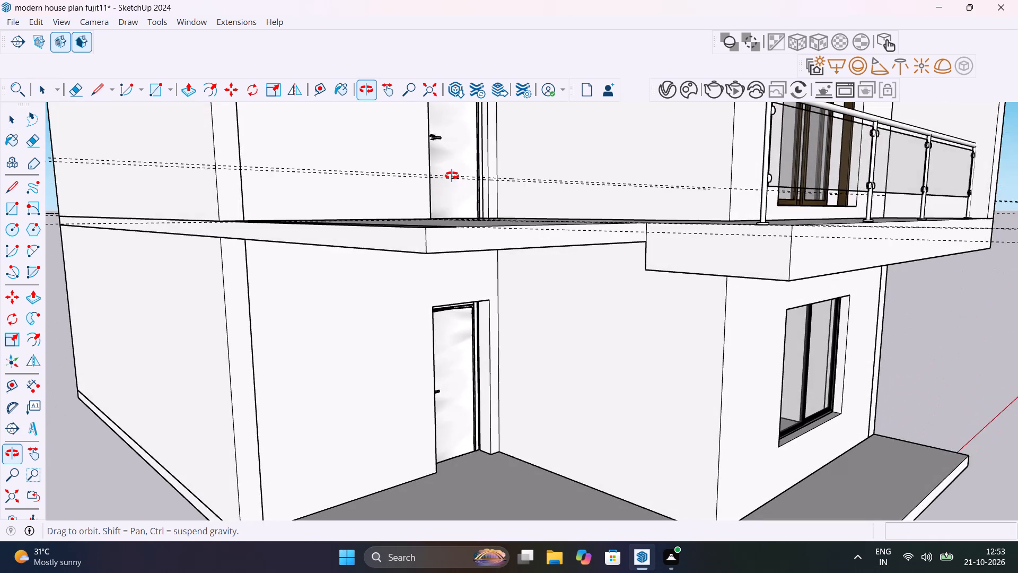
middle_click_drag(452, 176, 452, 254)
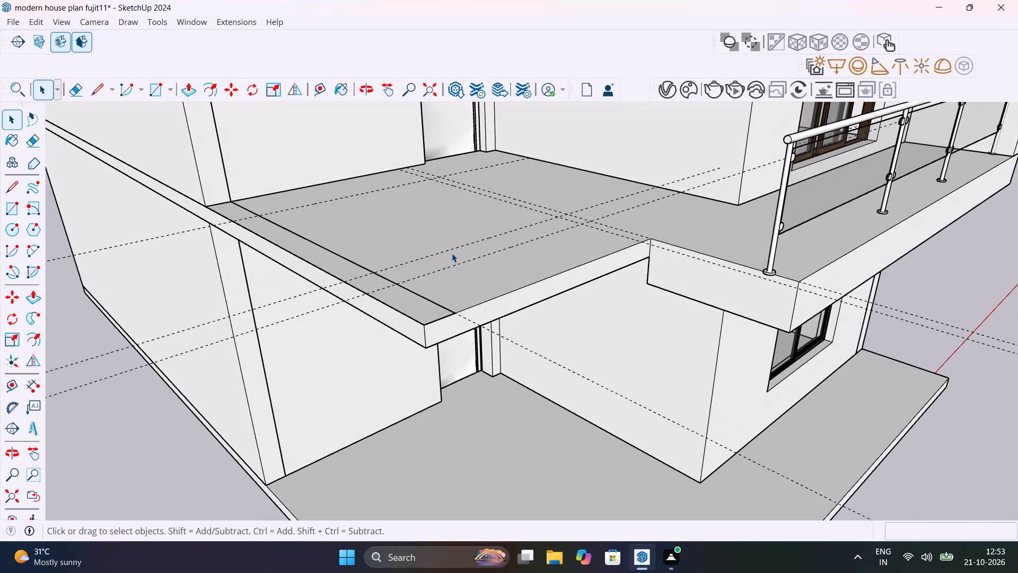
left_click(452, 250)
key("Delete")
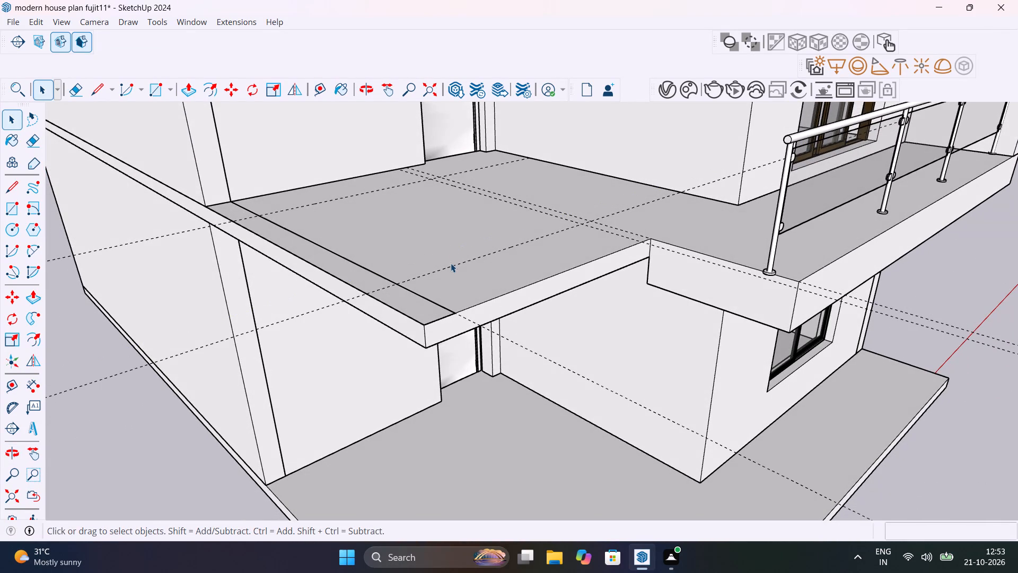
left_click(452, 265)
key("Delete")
Place a guide 1' inside the terrace's front edge.
middle_click_drag(480, 297, 400, 418)
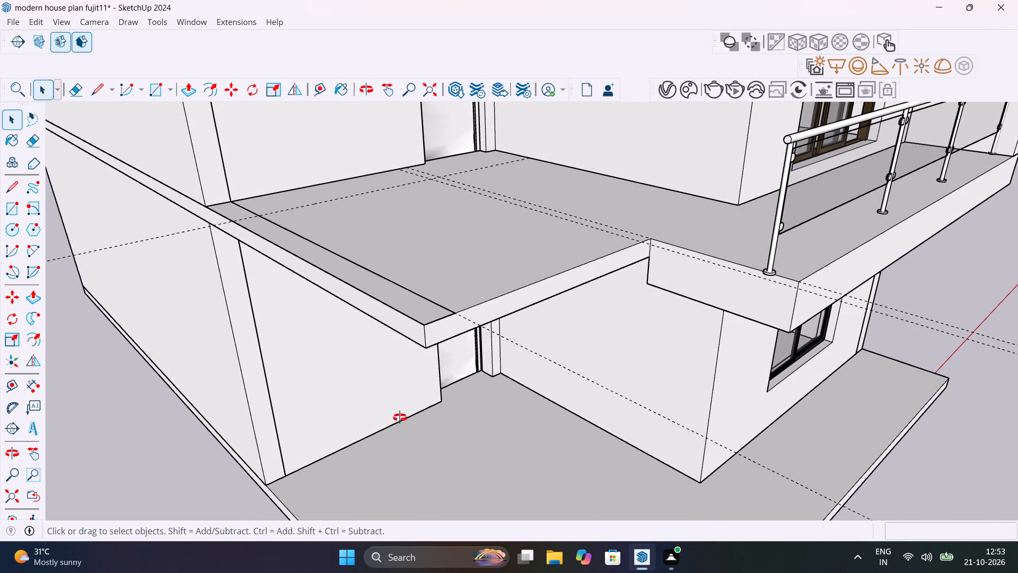
middle_click_drag(400, 418, 400, 418)
key("t")
left_click(414, 420)
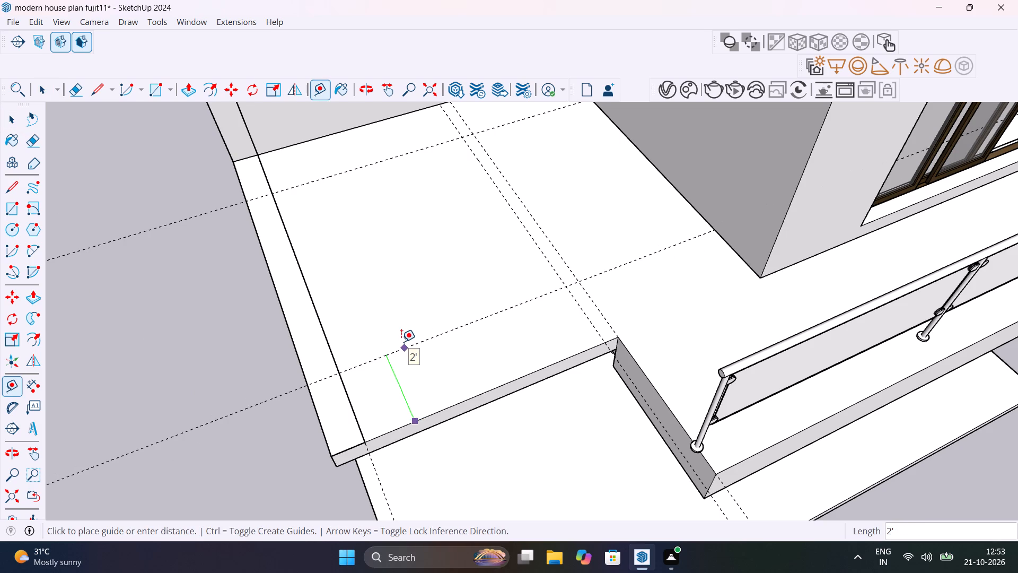
type("1'")
key("Return")
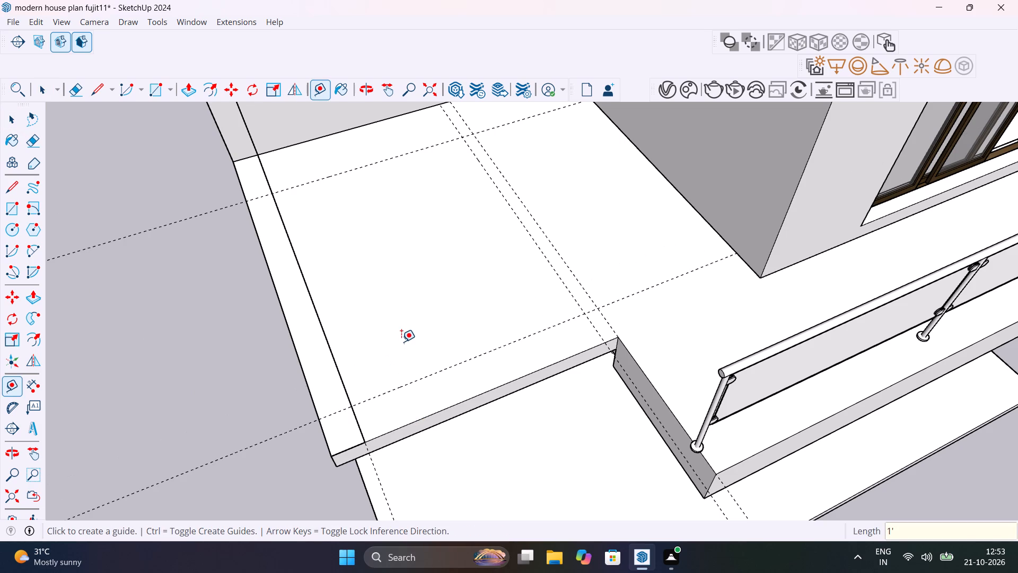
Set the new guide's offset to 2' inside the terrace's front edge and add a parallel guide 9" further in.
type("2'")
key("Return")
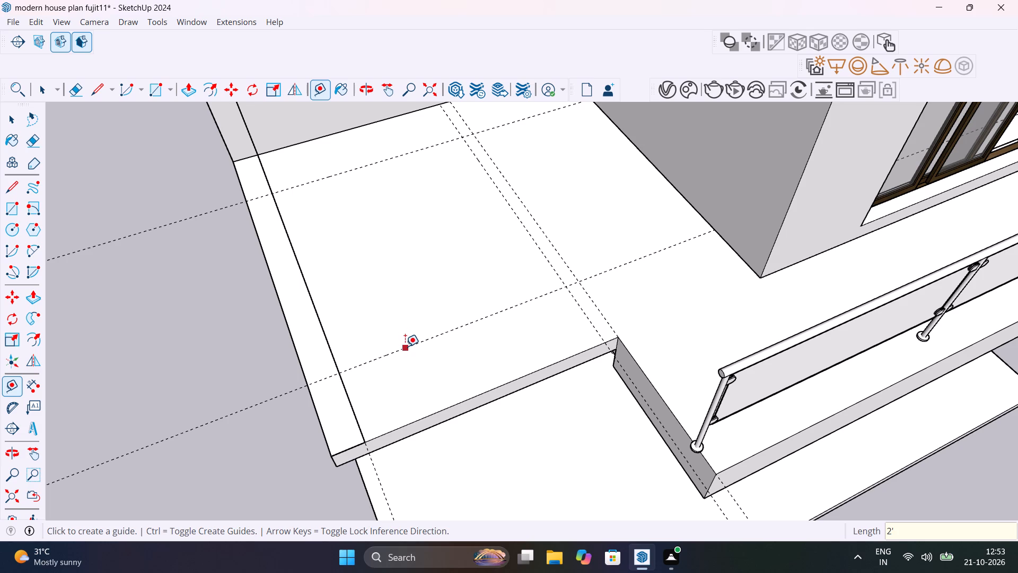
left_click(405, 346)
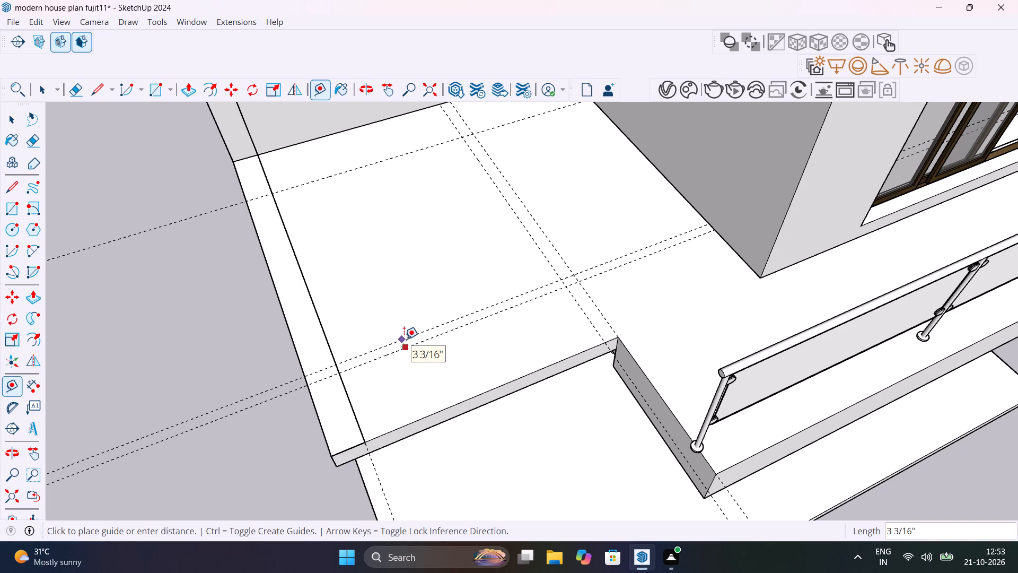
type("9\"")
key("Return")
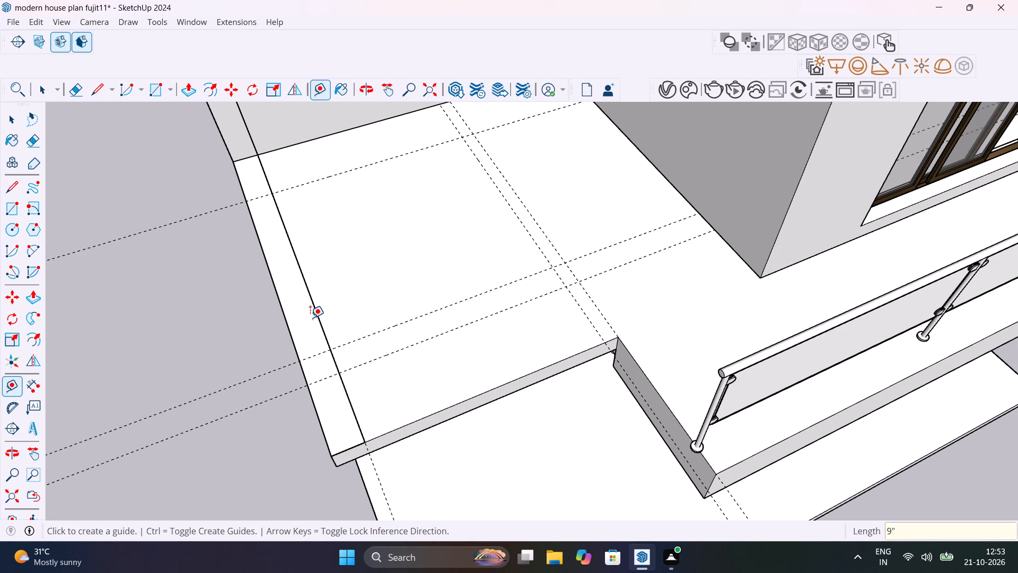
Draw a 9' by 9" rectangle along the terrace's outer side and an adjoining front strip about 6'5" by 9" between the guides.
middle_click_drag(391, 254, 442, 295)
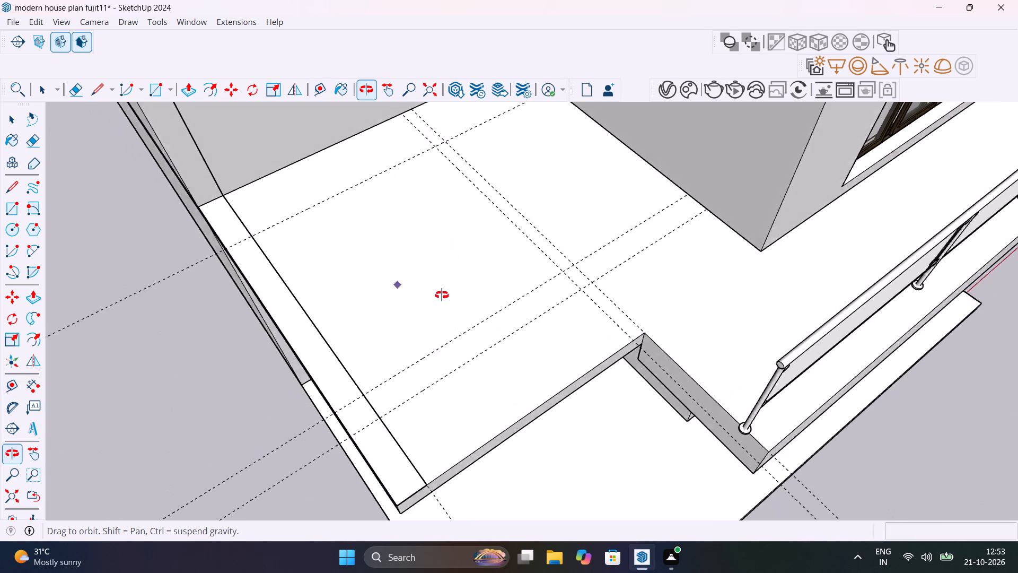
middle_click_drag(442, 295, 441, 303)
key("r")
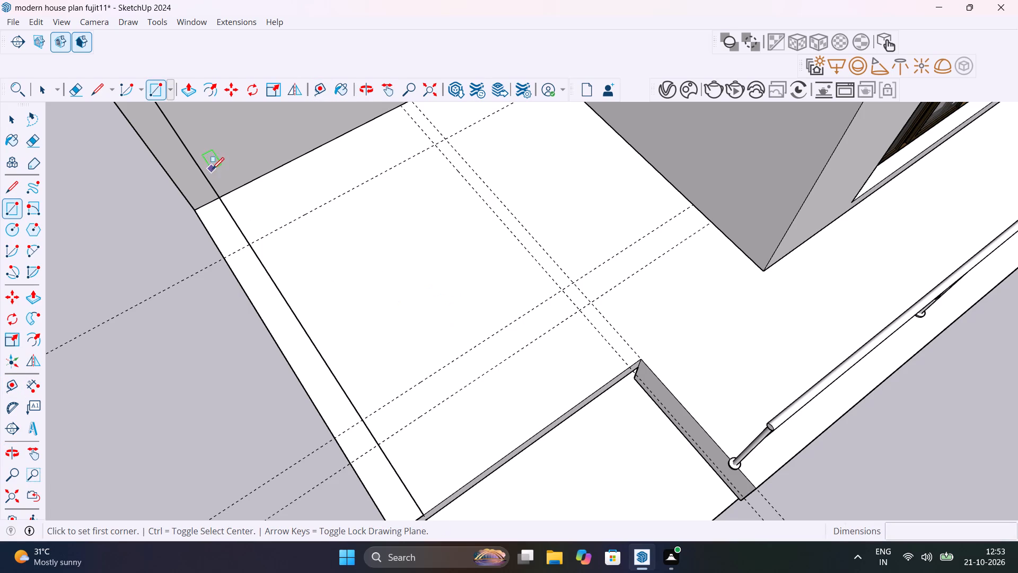
left_click(197, 209)
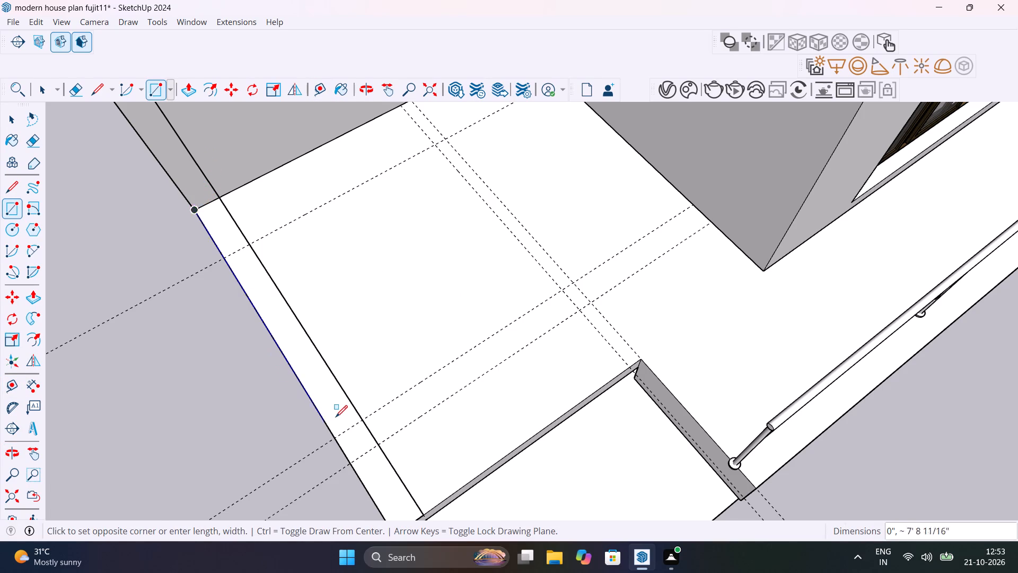
left_click(377, 447)
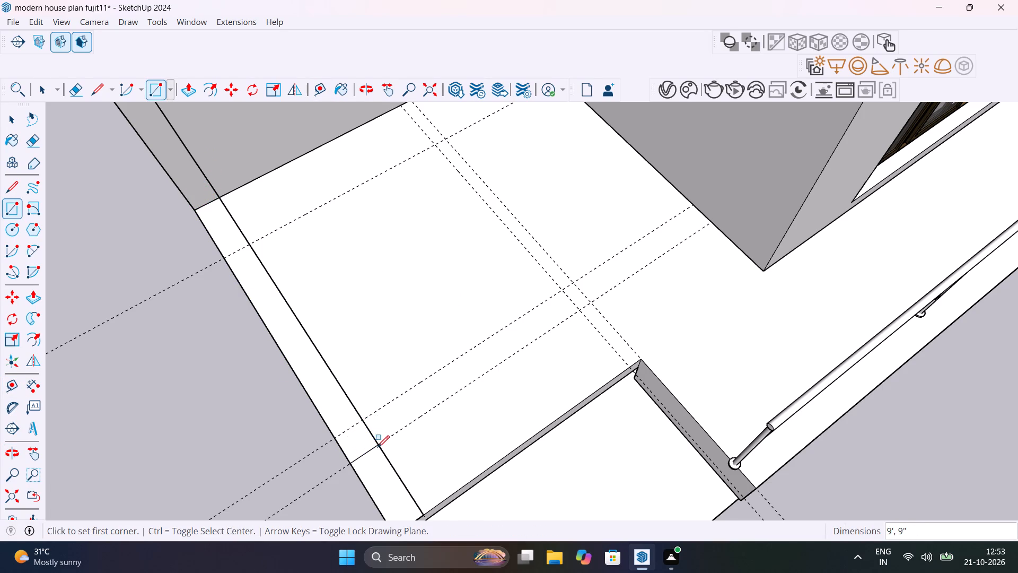
left_click(381, 444)
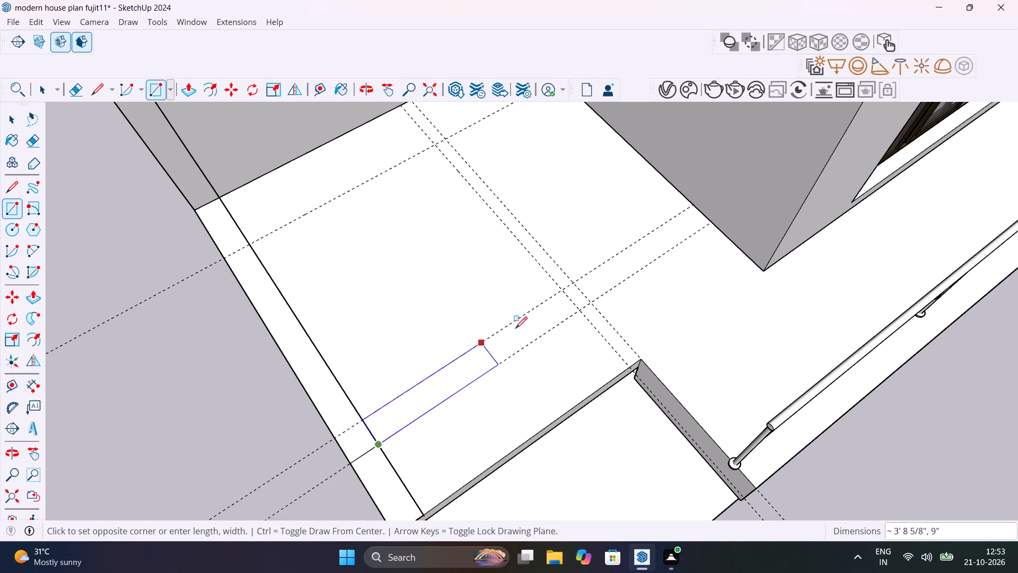
left_click(573, 281)
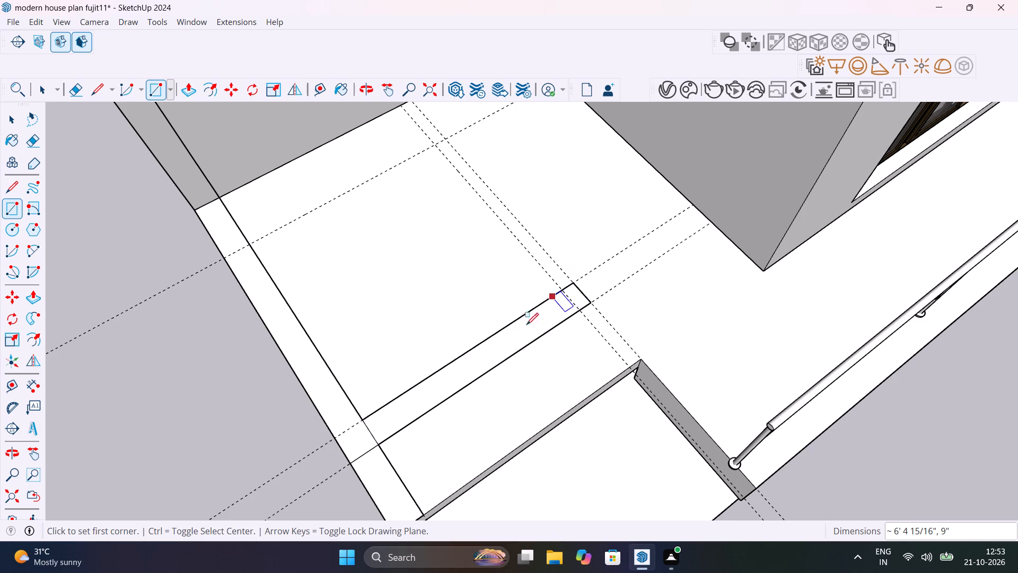
Draw a 4 1/2" by 8'3" rectangle between the two lengthwise guides, from the front strip back to the house wall.
middle_click_drag(435, 371, 241, 484)
scroll(241, 484, "down", 1)
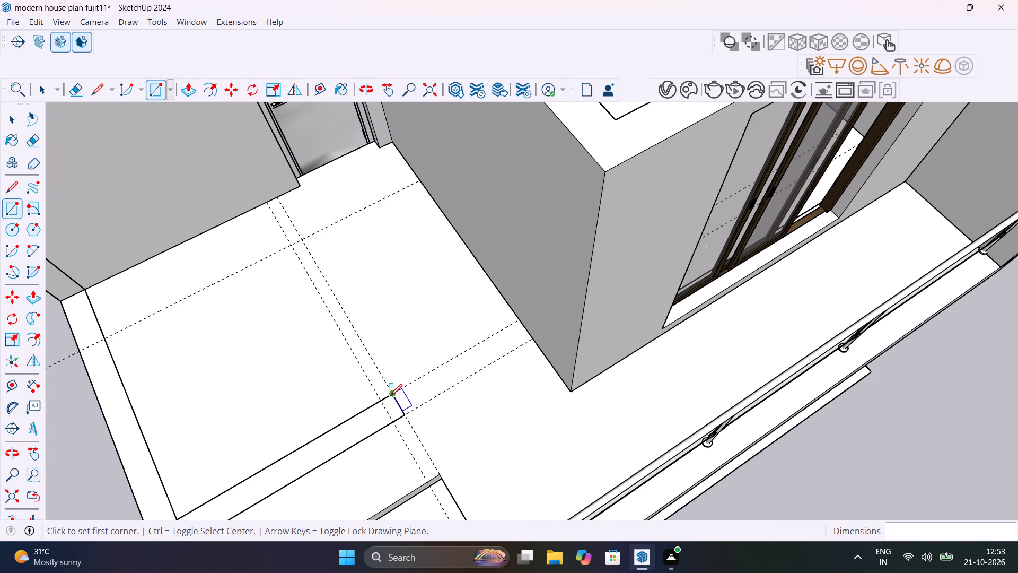
left_click(391, 394)
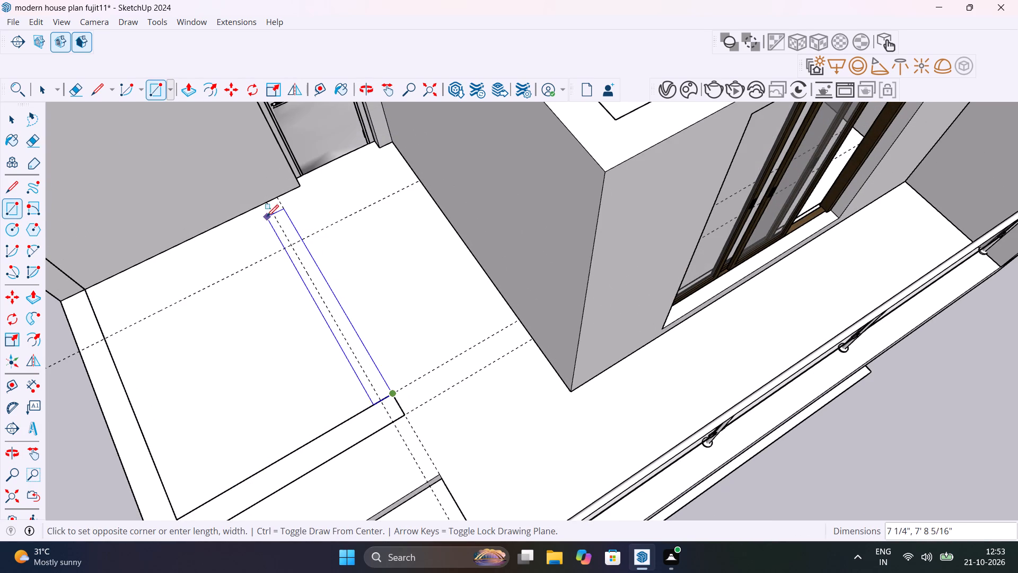
left_click(267, 204)
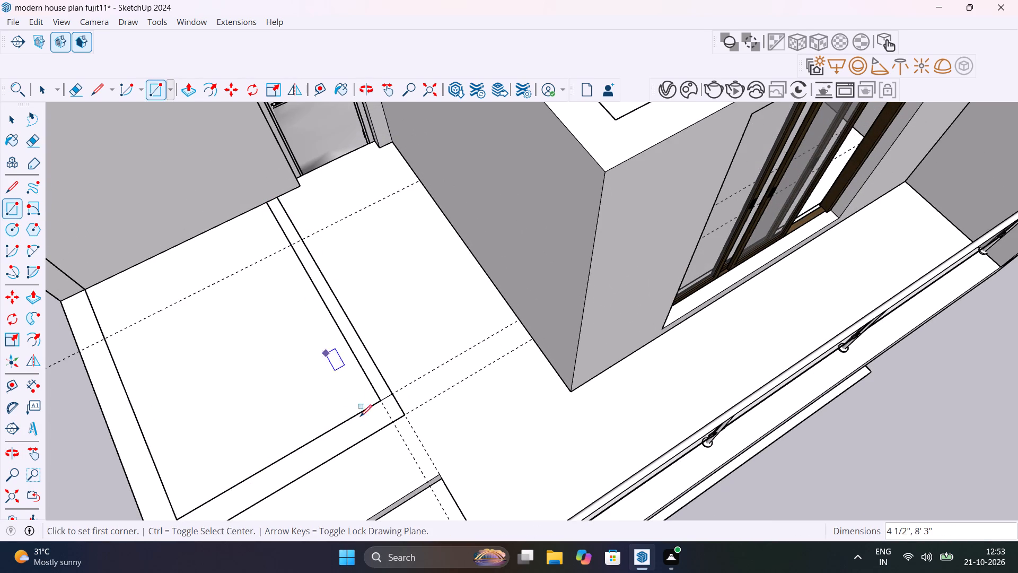
Delete the short edges dividing the front strip from the inner and outer strips, merging them into one U-shaped wall footprint.
key("space")
scroll(387, 395, "up", 10)
left_click(390, 397)
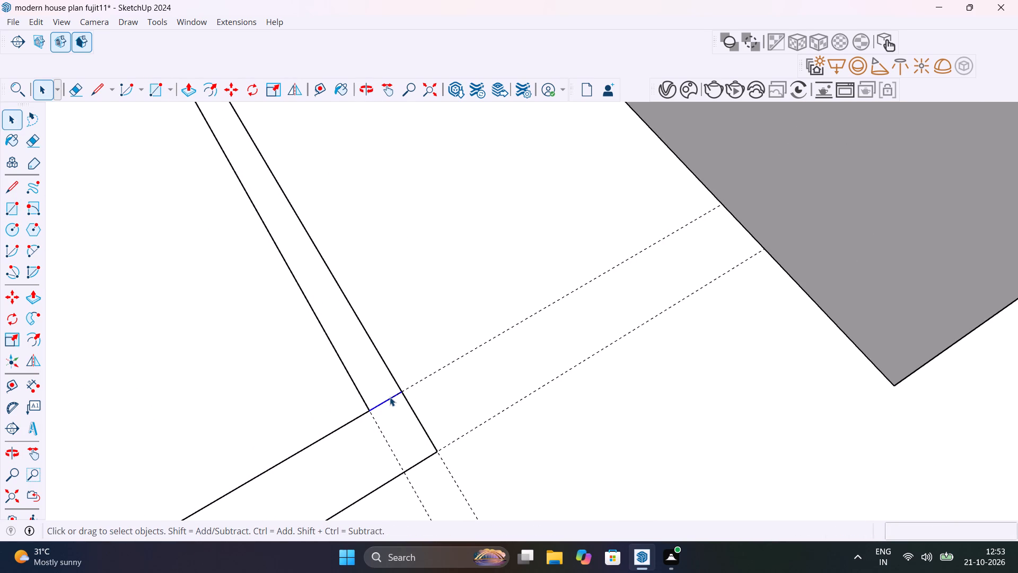
key("Delete")
scroll(384, 410, "down", 13)
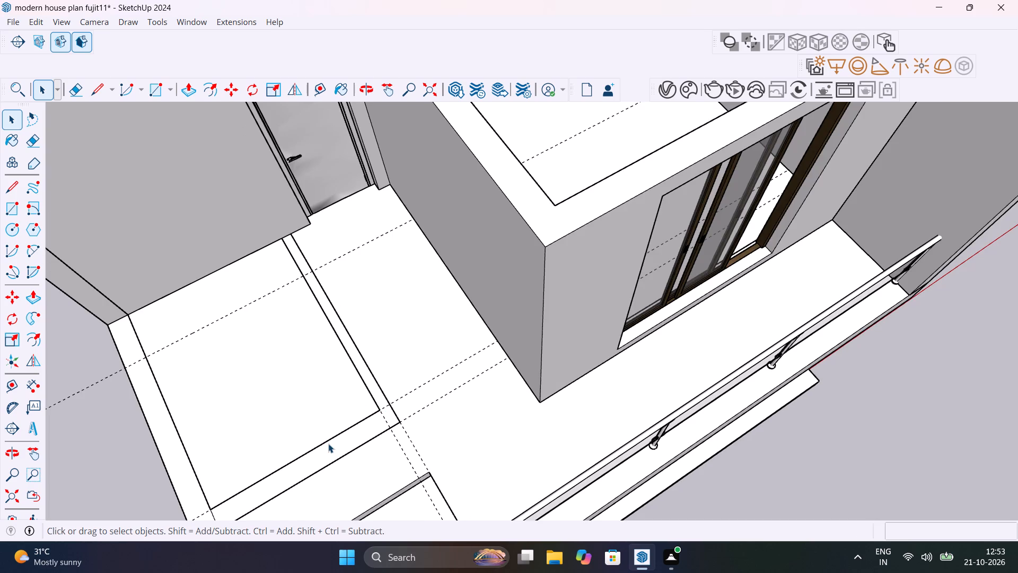
middle_click_drag(328, 443, 510, 275)
scroll(394, 348, "up", 5)
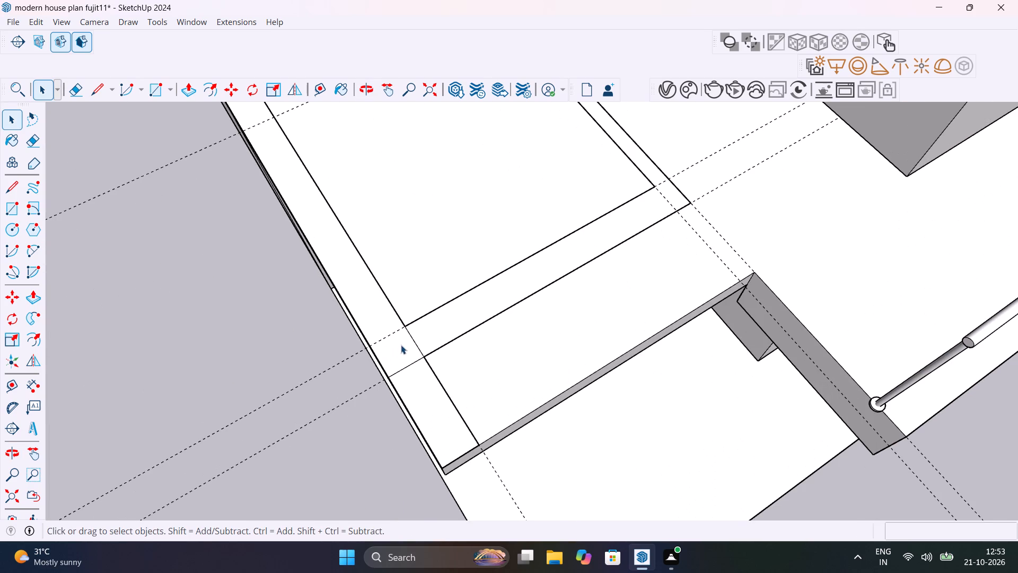
left_click(413, 340)
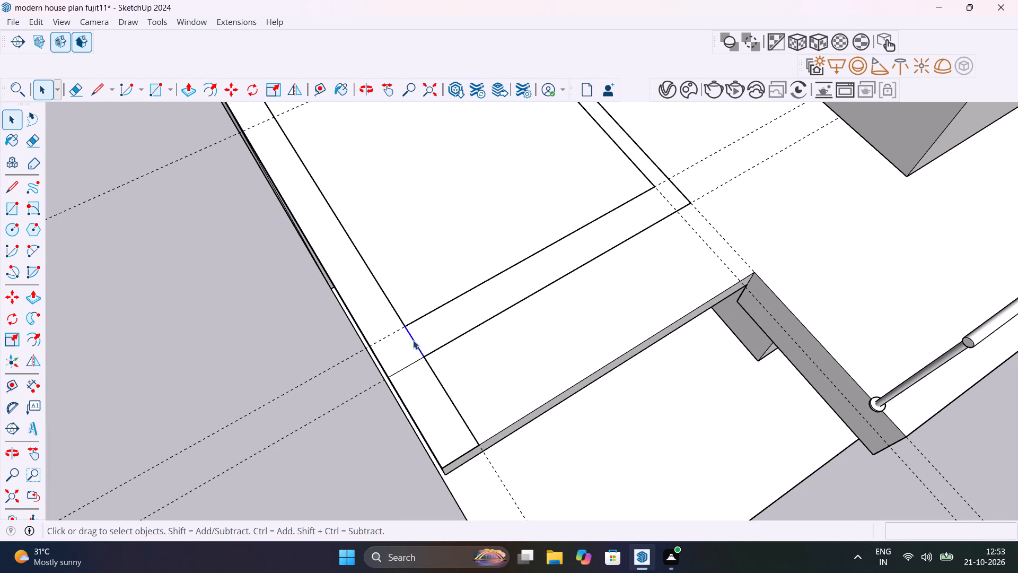
key("Delete")
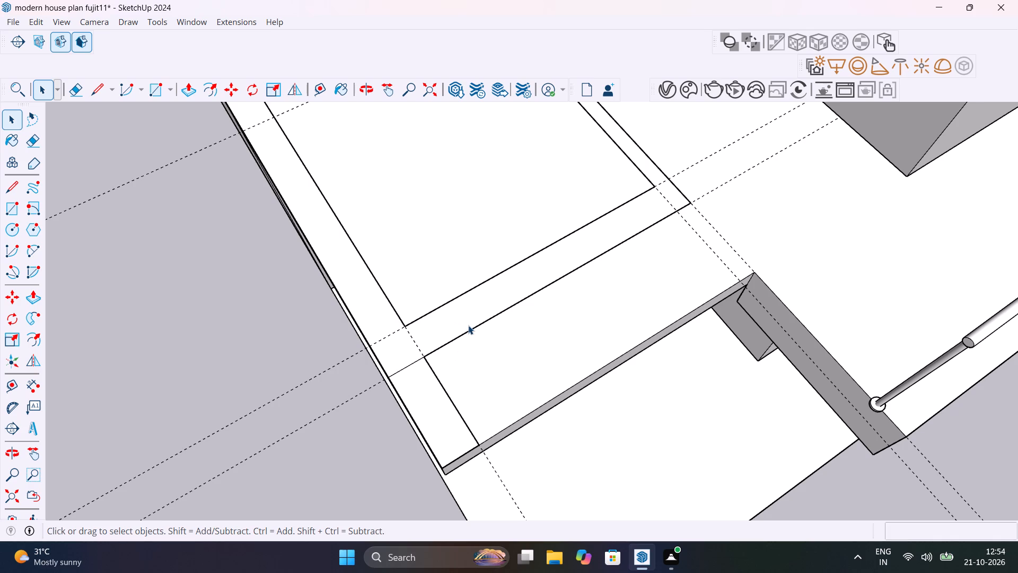
Push/Pull the U-shaped wall footprint up 10' to match the height of the existing first-floor walls, and clear the selection.
middle_click_drag(471, 324, 589, 238)
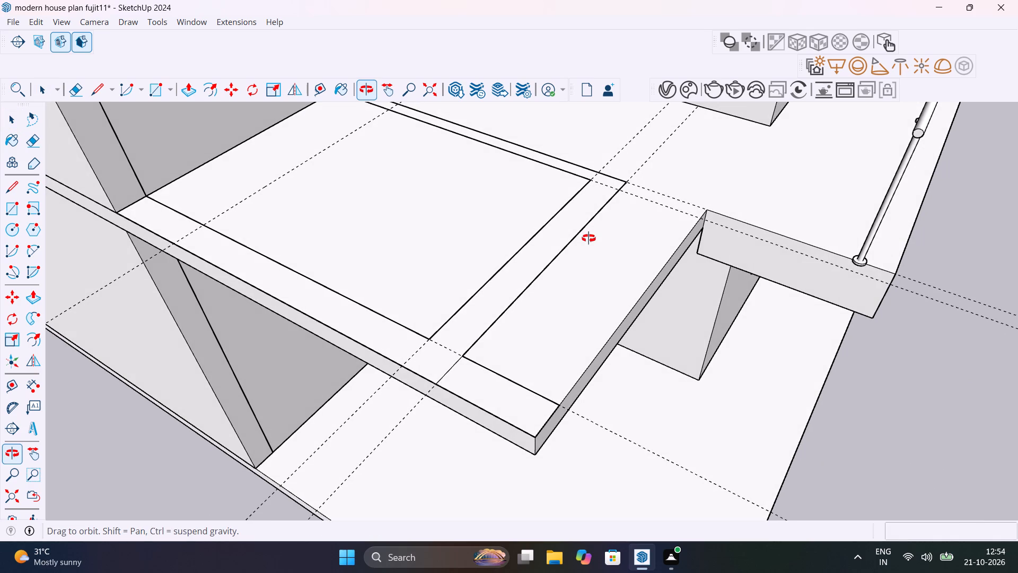
middle_click_drag(589, 238, 583, 269)
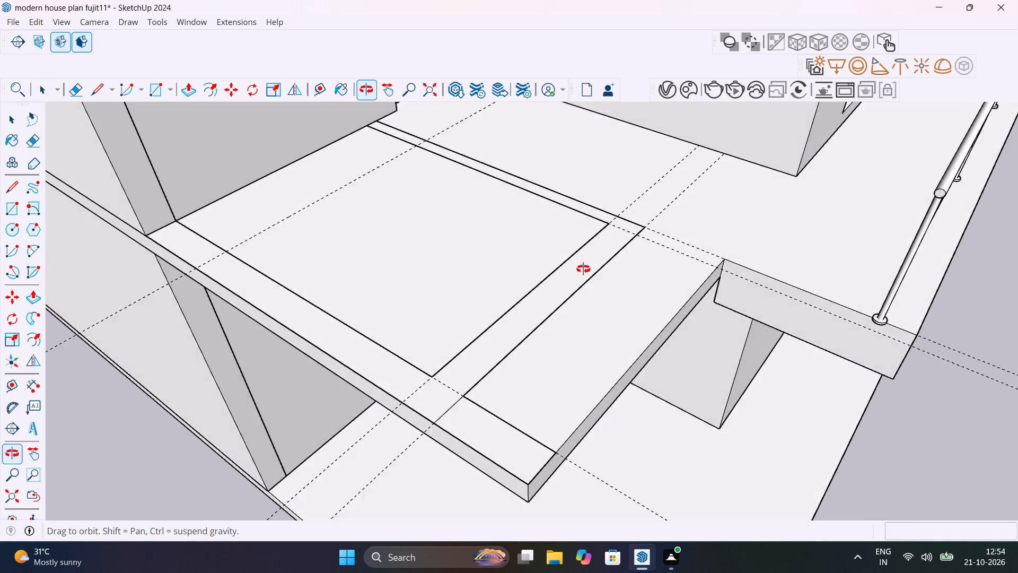
middle_click_drag(583, 269, 528, 279)
left_click(523, 302)
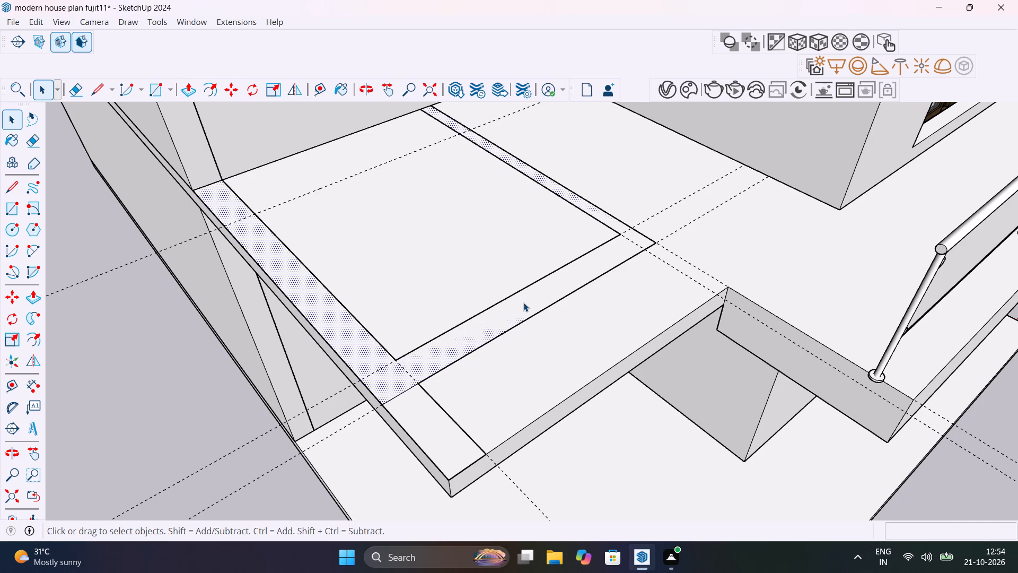
key("p")
left_click(523, 302)
scroll(503, 224, "down", 6)
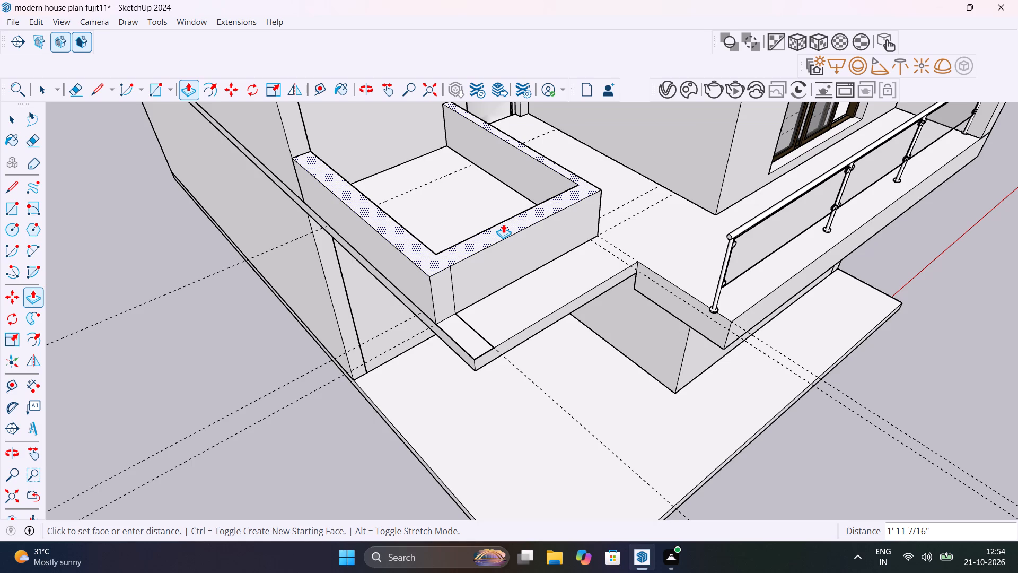
scroll(503, 224, "down", 6)
scroll(602, 142, "down", 7)
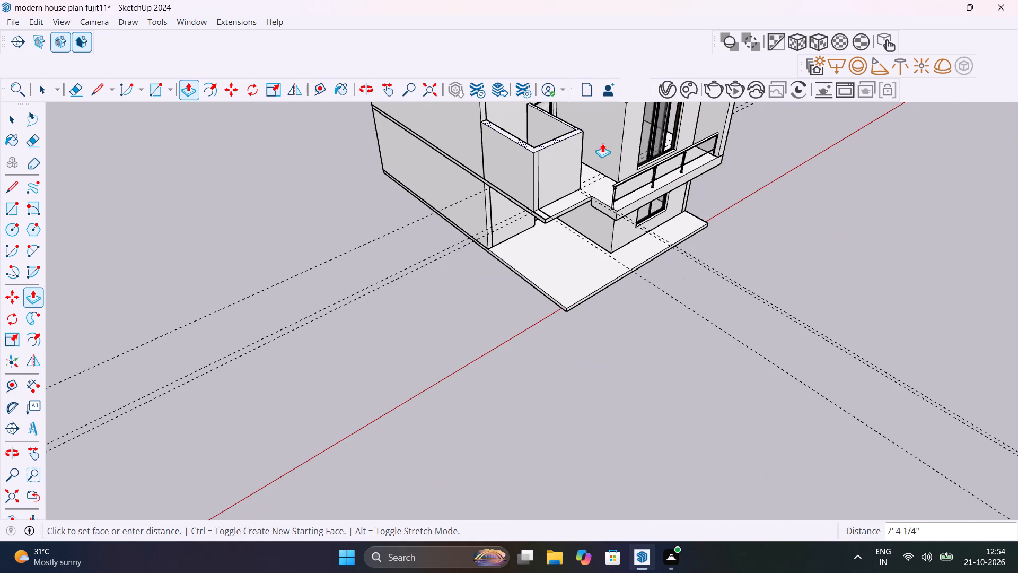
middle_click_drag(603, 143, 486, 311)
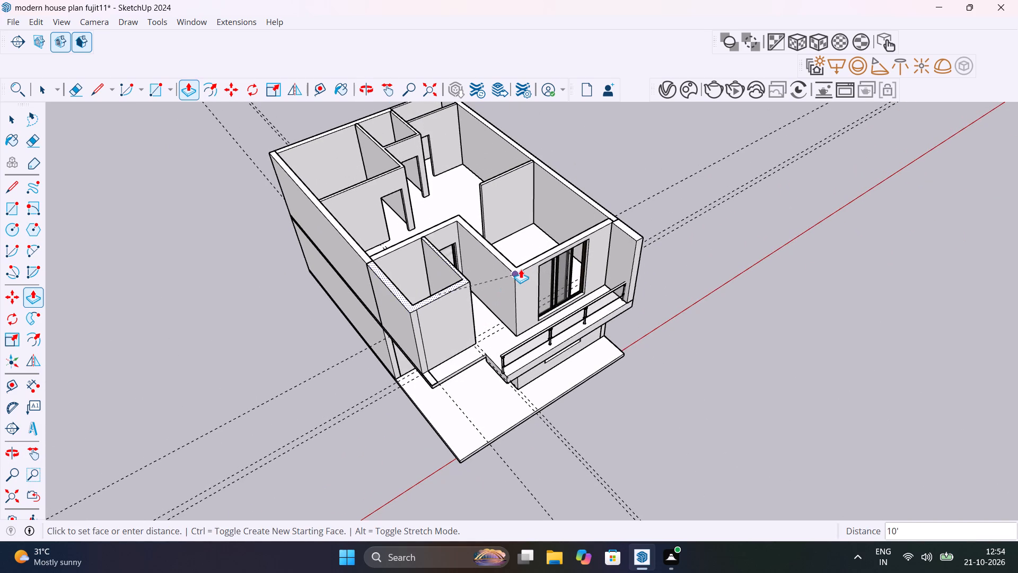
left_click(521, 269)
key("space")
left_click(254, 288)
key("space")
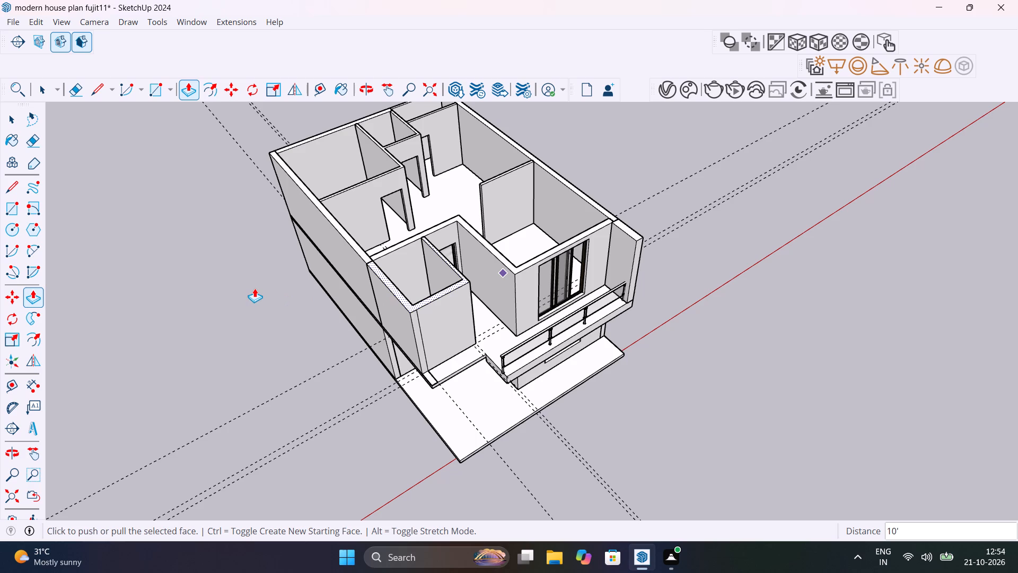
left_click(254, 288)
key("space")
left_click(262, 297)
middle_click_drag(263, 316, 173, 237)
middle_click_drag(173, 237, 38, 192)
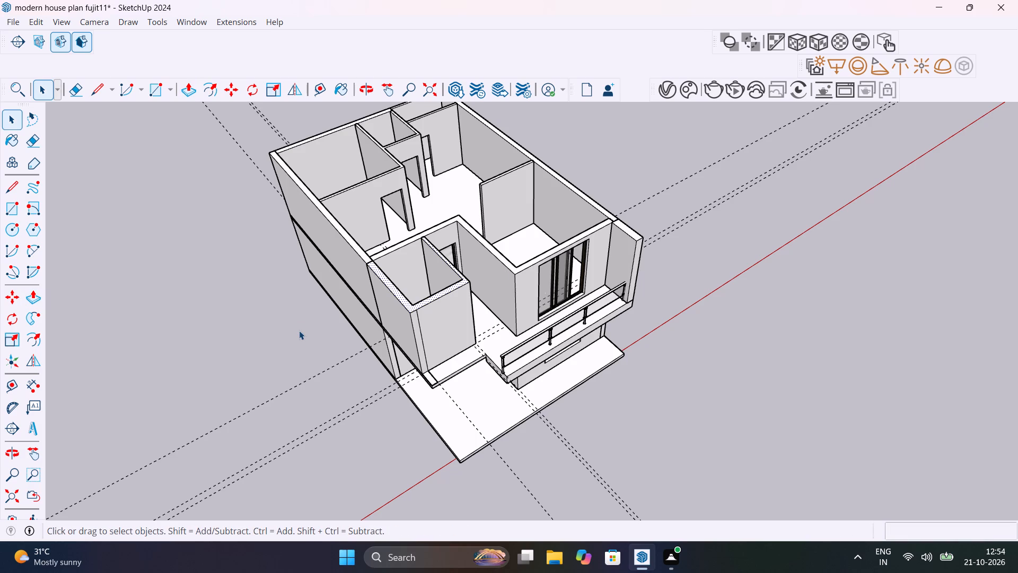
left_click(317, 333)
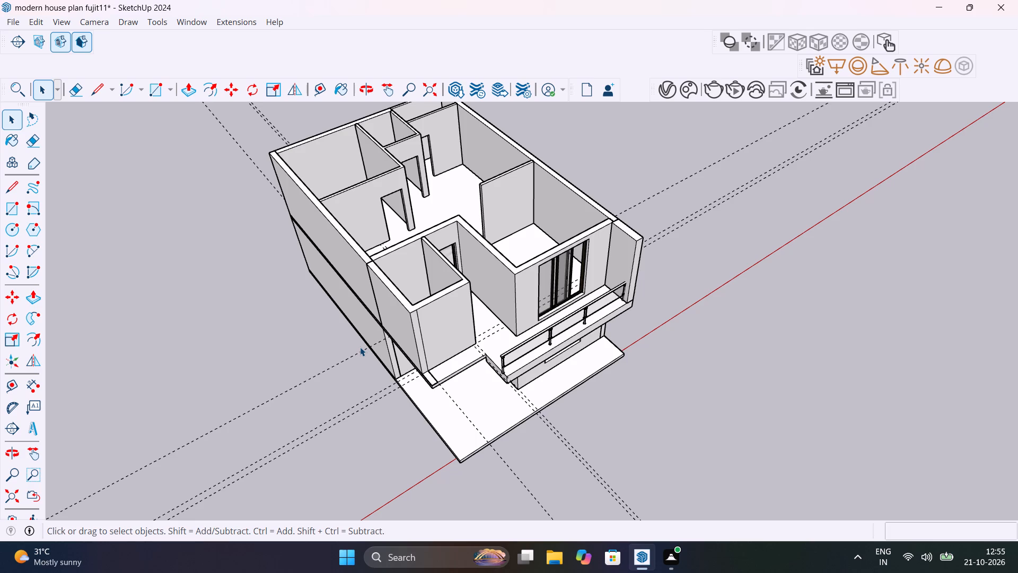
Examine the raised terrace walls and the front elevation from several angles.
scroll(435, 334, "up", 5)
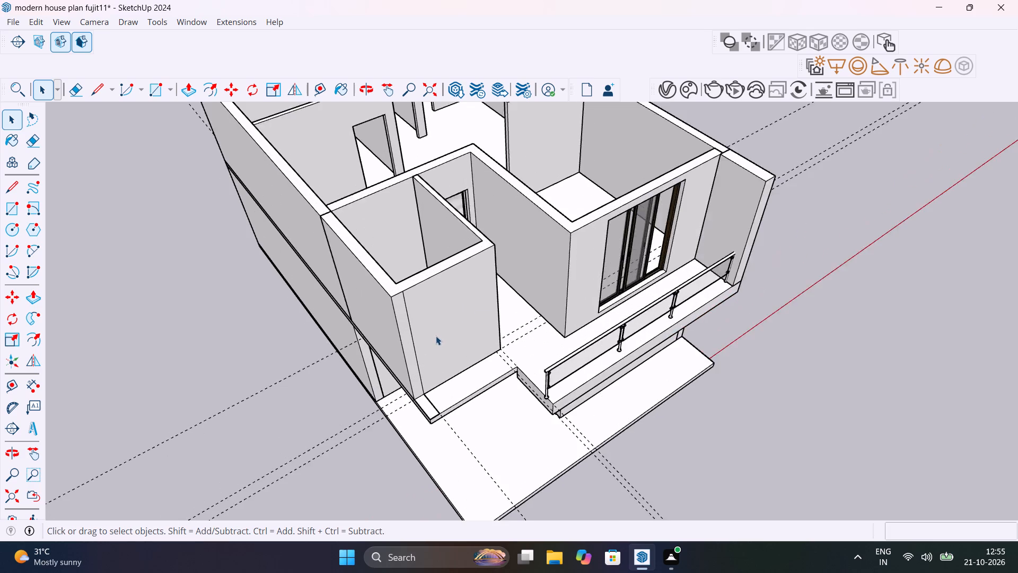
scroll(436, 336, "up", 5)
middle_click_drag(447, 340, 529, 345)
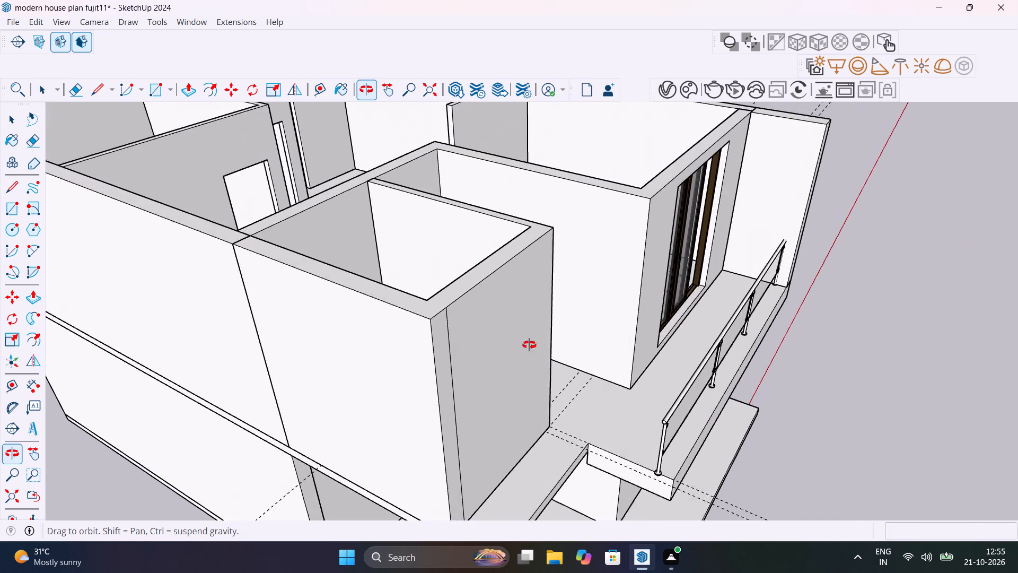
middle_click_drag(529, 345, 397, 312)
scroll(397, 312, "down", 4)
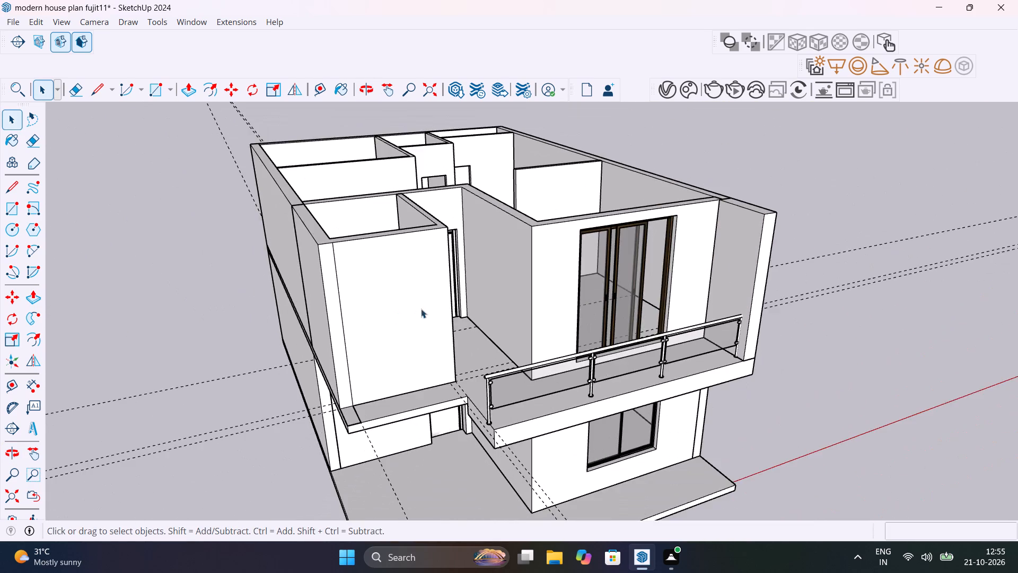
middle_click_drag(421, 308, 258, 336)
scroll(420, 301, "down", 5)
middle_click_drag(484, 292, 514, 279)
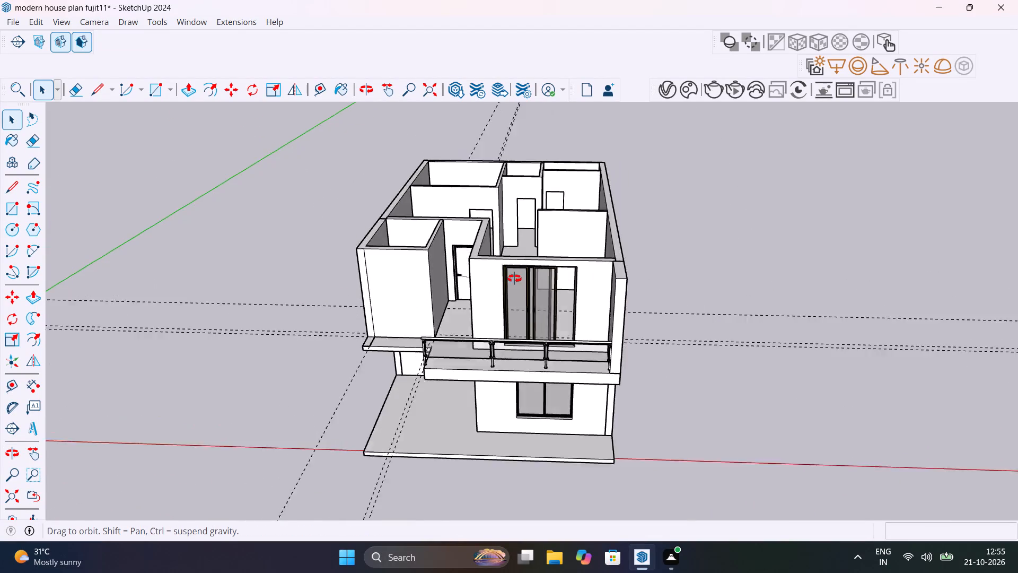
middle_click_drag(514, 279, 765, 253)
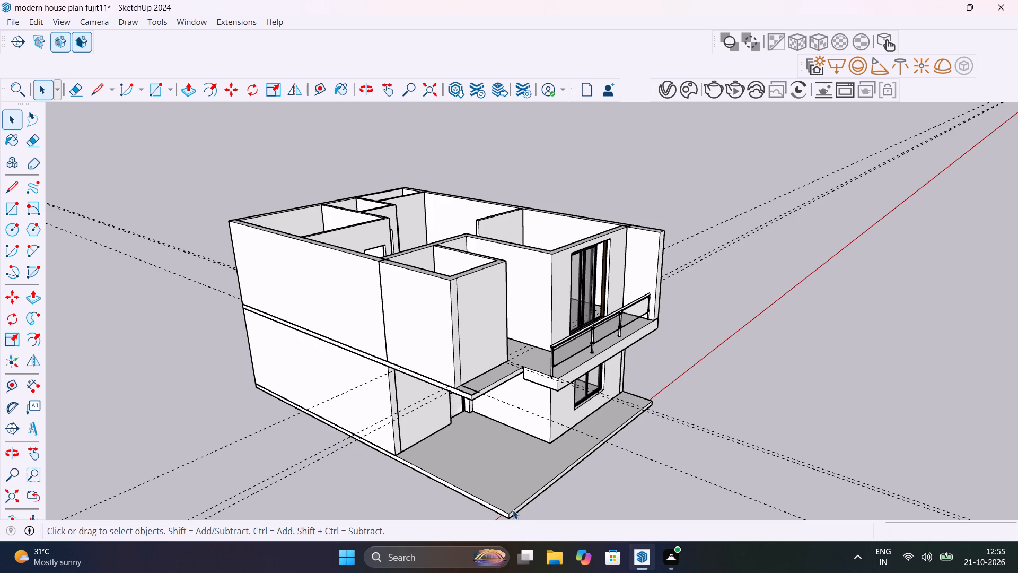
Delete the leftover border strip edge on the terrace floor in front of the new wall.
middle_click_drag(513, 509, 472, 550)
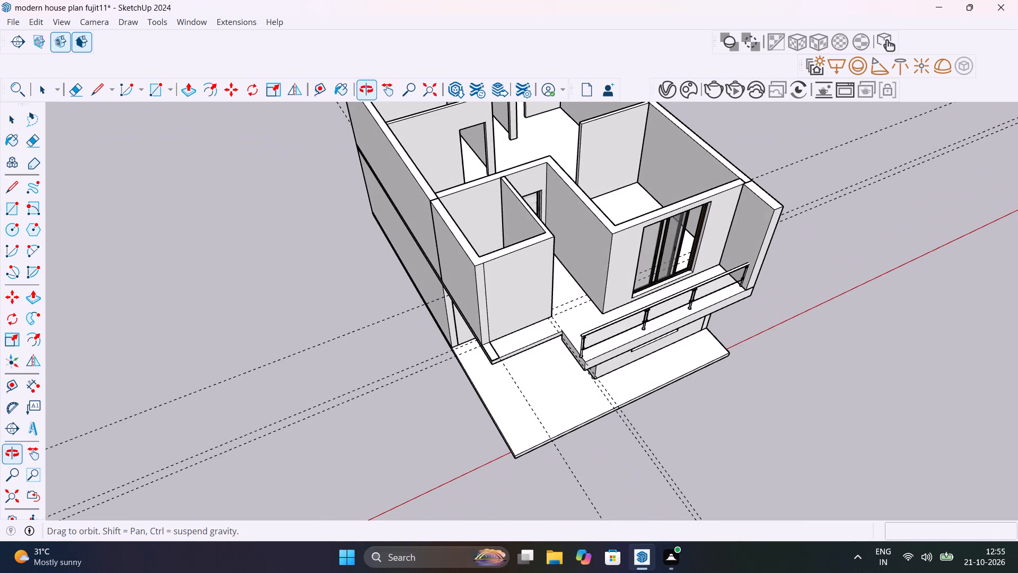
scroll(508, 352, "up", 16)
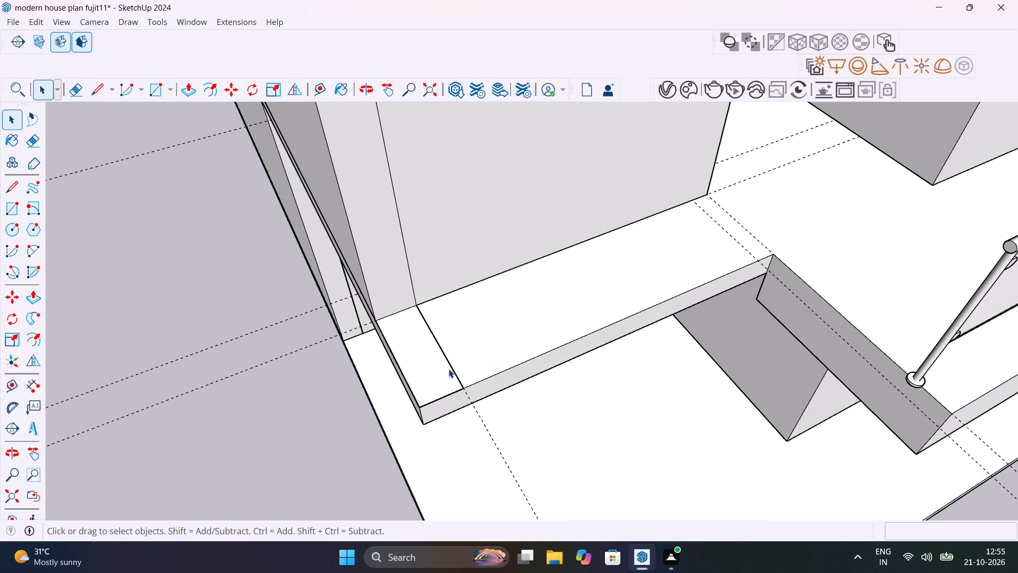
left_click(452, 367)
key("Delete")
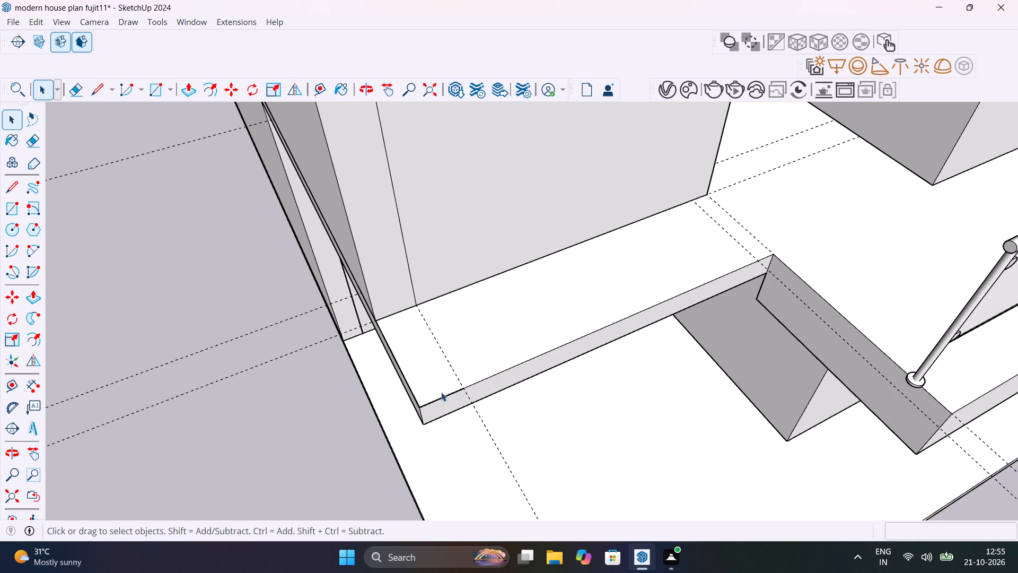
Delete the leftover short edge segments at the front outer corner of the first-floor terrace slab.
left_click(441, 398)
key("Delete")
left_click(415, 396)
key("Delete")
Copy the ground-floor base slab vertically 21' onto the top of the first-floor walls as the roof slab, and clear the selection.
scroll(400, 306, "down", 9)
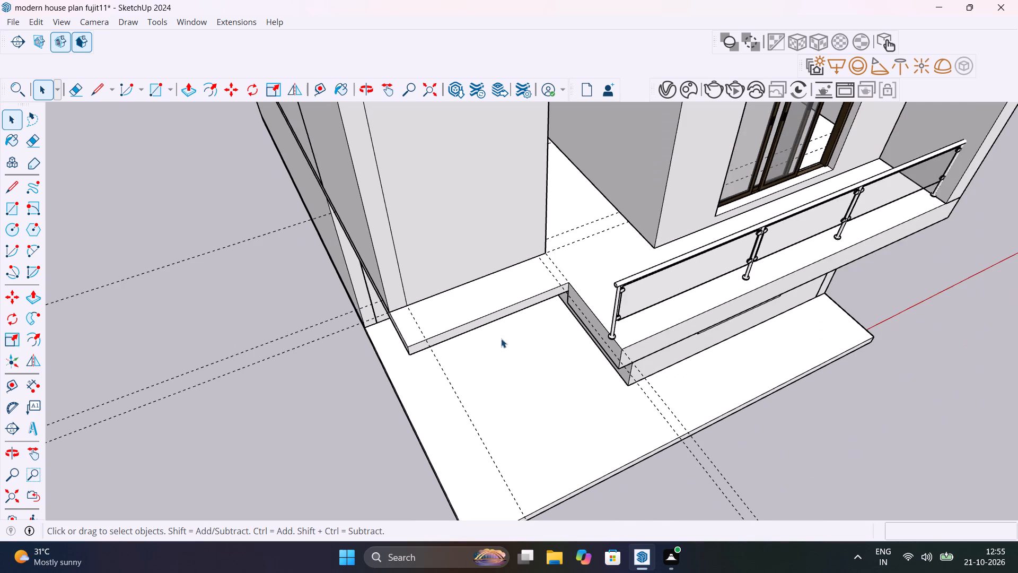
middle_click_drag(502, 338, 584, 286)
scroll(577, 285, "up", 1)
scroll(577, 283, "down", 12)
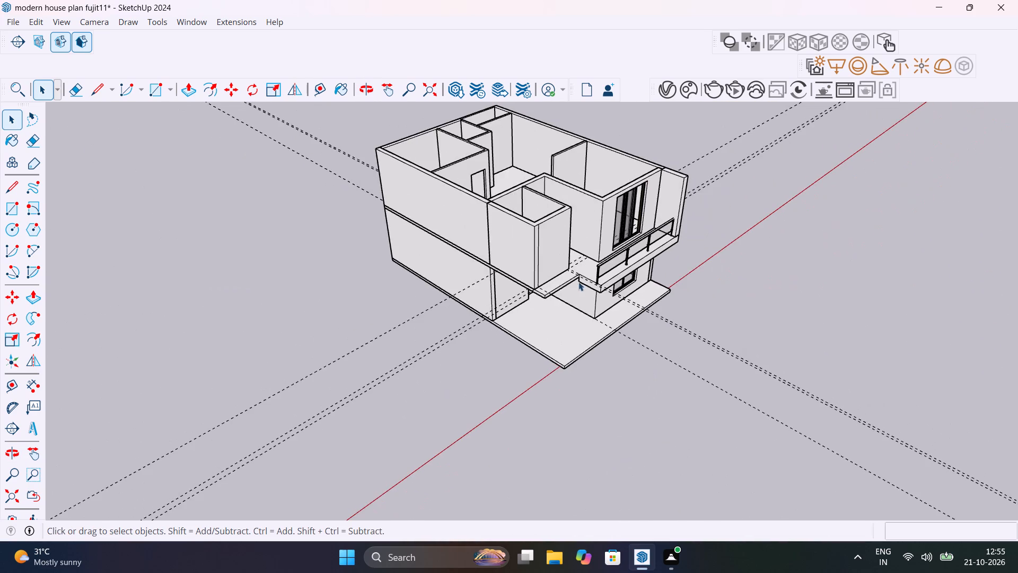
middle_click_drag(573, 279, 313, 185)
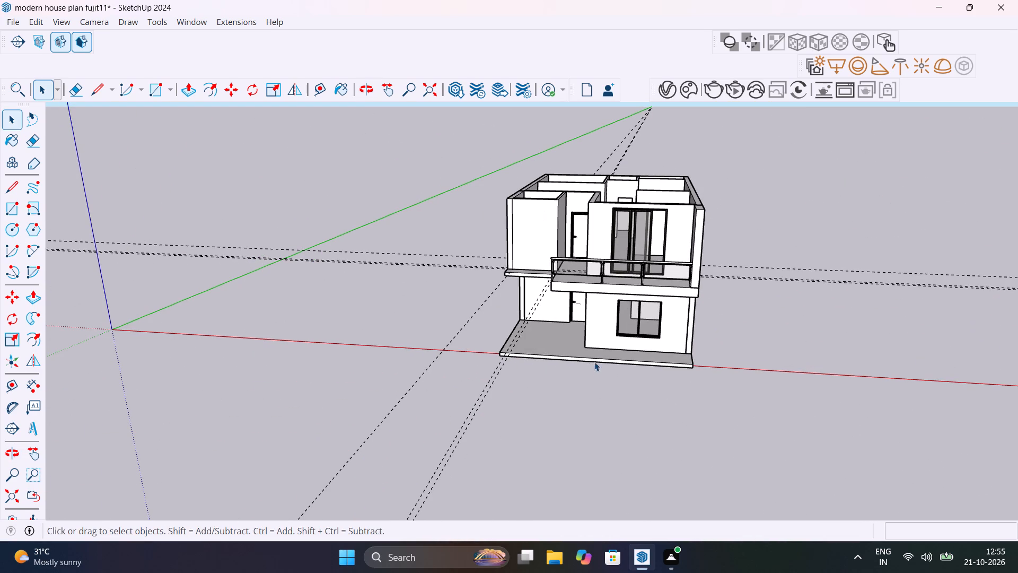
left_click(601, 358)
middle_click_drag(579, 367, 993, 367)
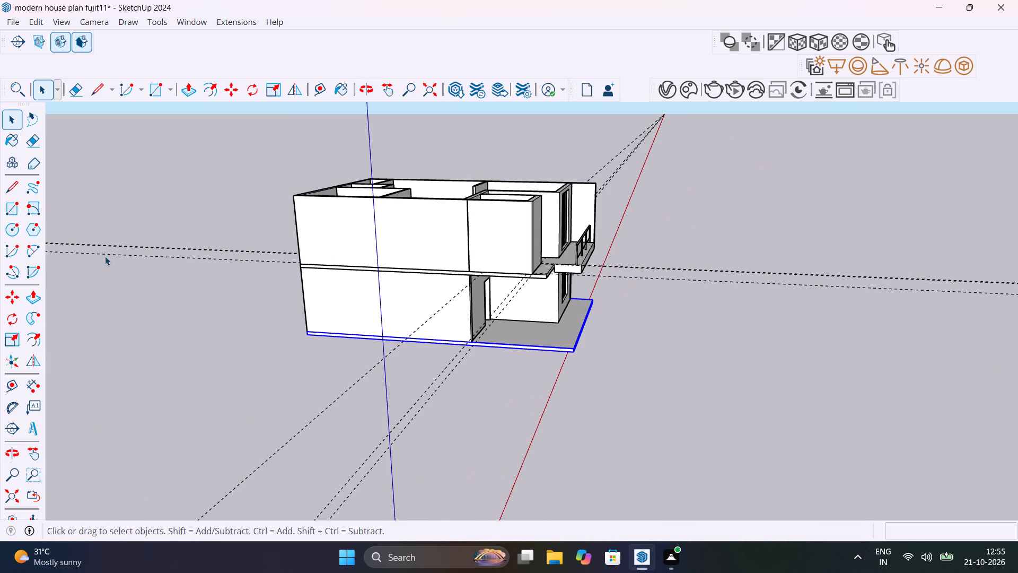
scroll(180, 300, "up", 15)
key("m")
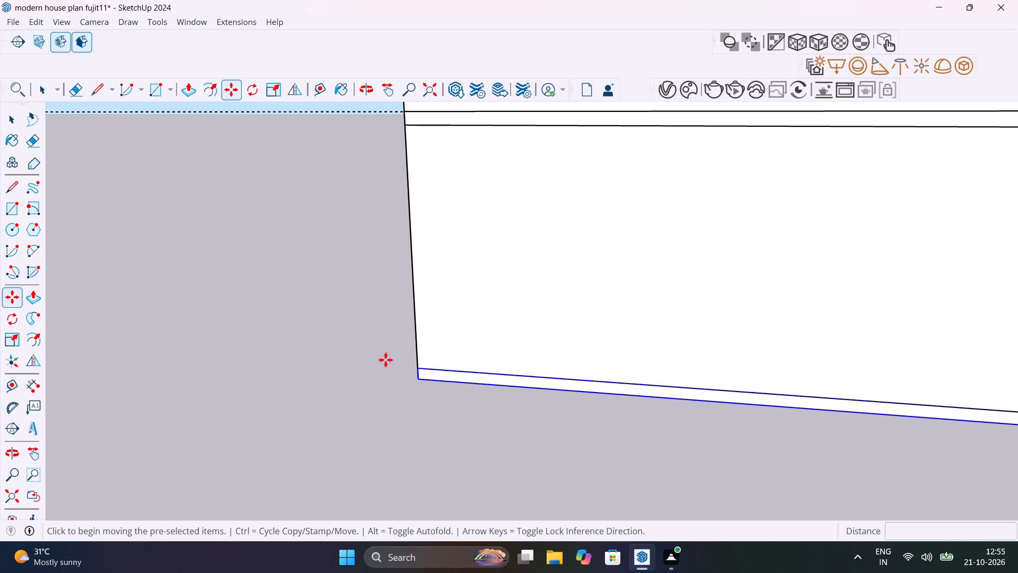
left_click(418, 384)
scroll(432, 309, "down", 14)
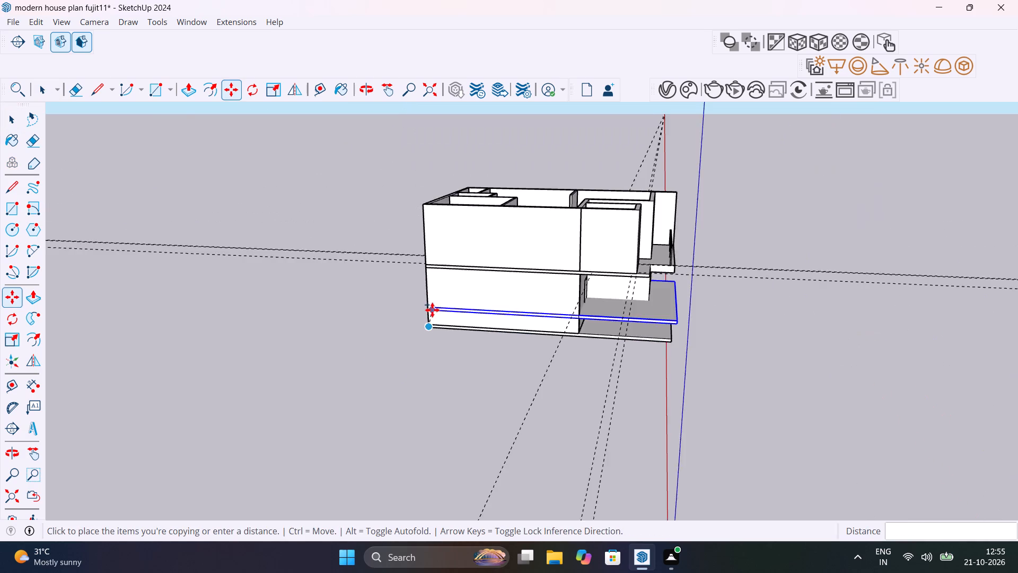
scroll(432, 310, "down", 7)
scroll(428, 250, "up", 7)
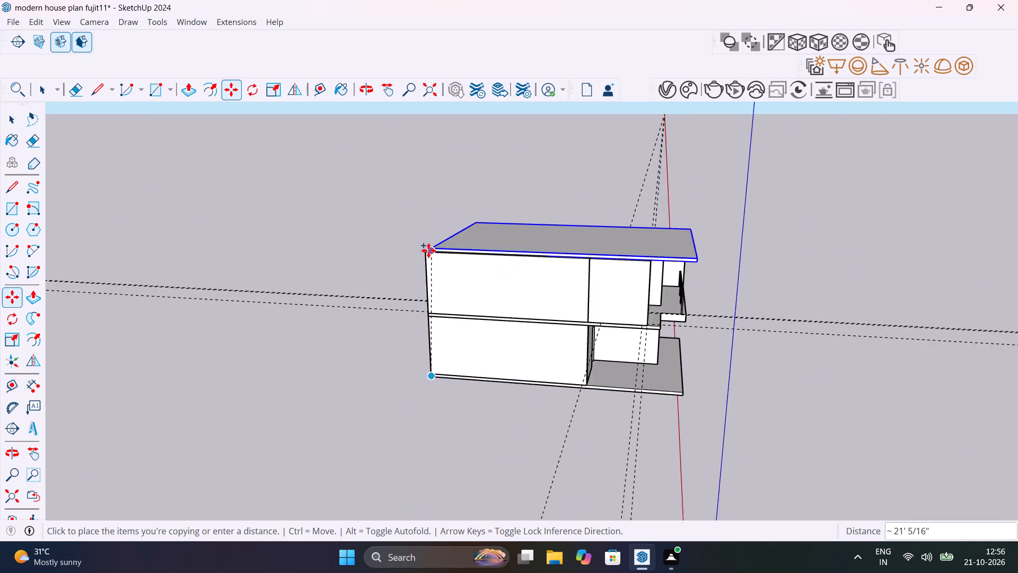
scroll(428, 250, "up", 16)
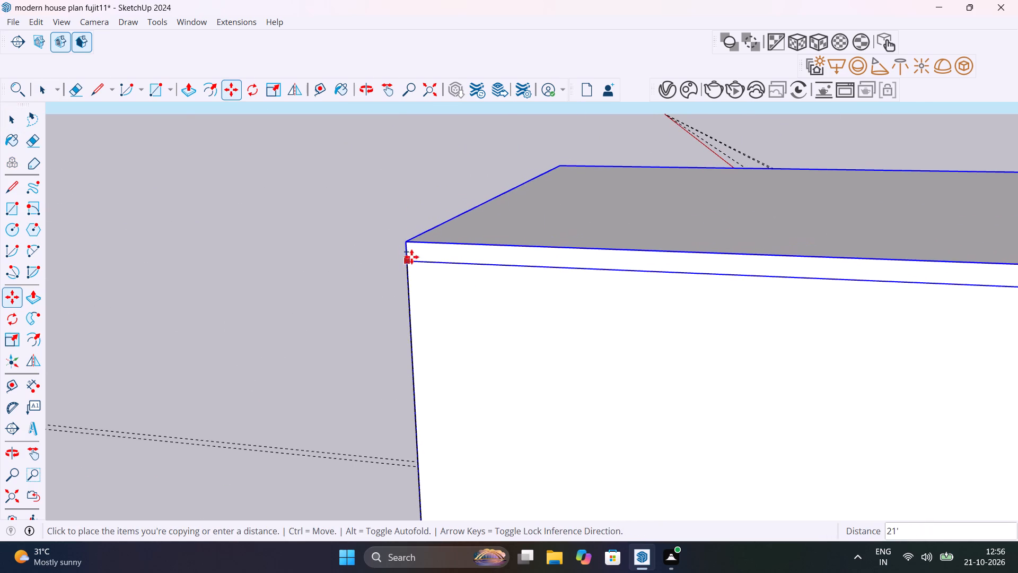
left_click(408, 259)
scroll(416, 282, "down", 16)
key("space")
left_click(372, 259)
middle_click_drag(546, 324, 354, 335)
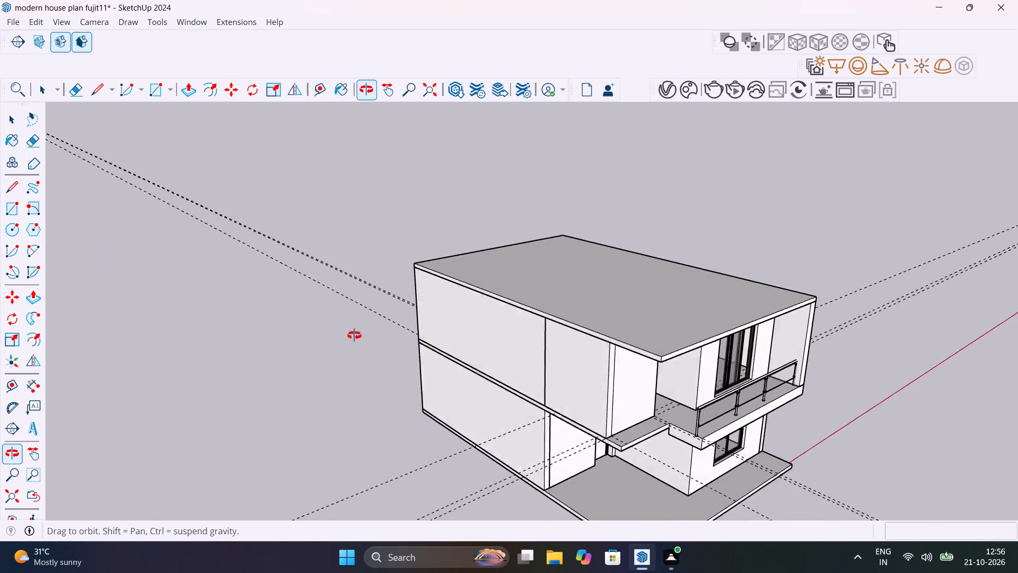
middle_click_drag(354, 335, 81, 203)
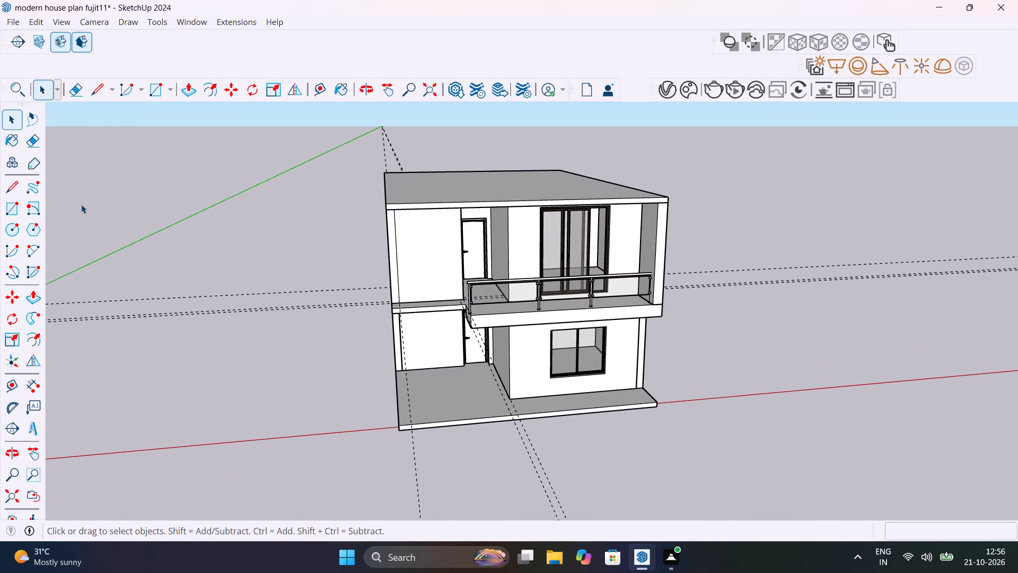
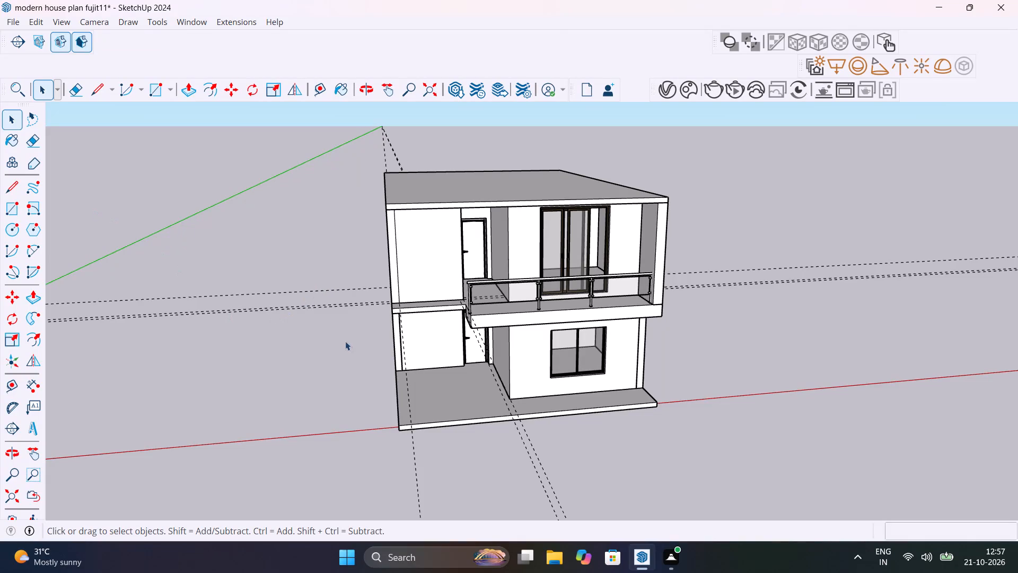
Examine the roof slab, front walls and balcony of the house from several angles.
middle_click_drag(349, 338, 278, 441, "shift")
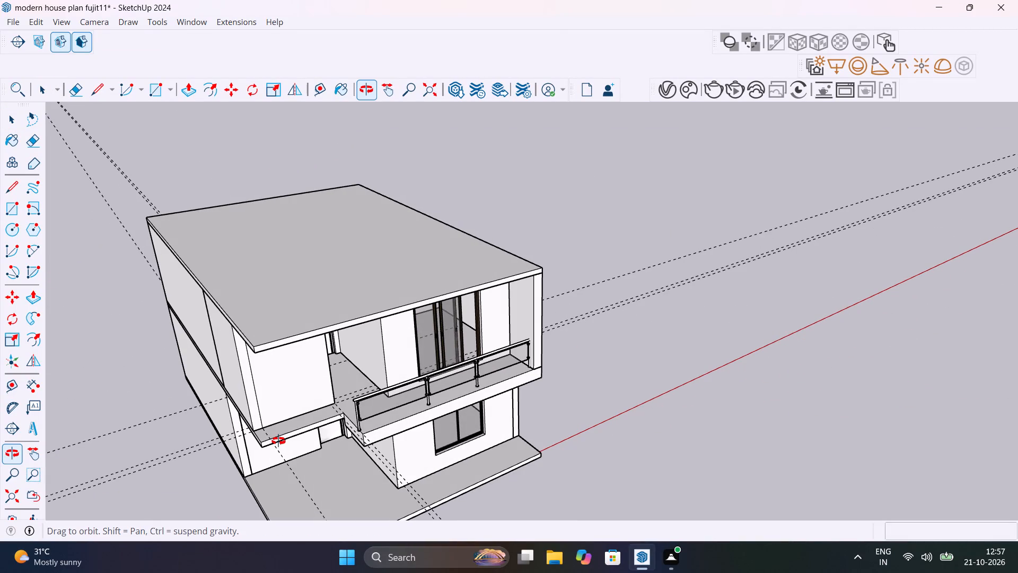
middle_click_drag(278, 441, 314, 398, "shift")
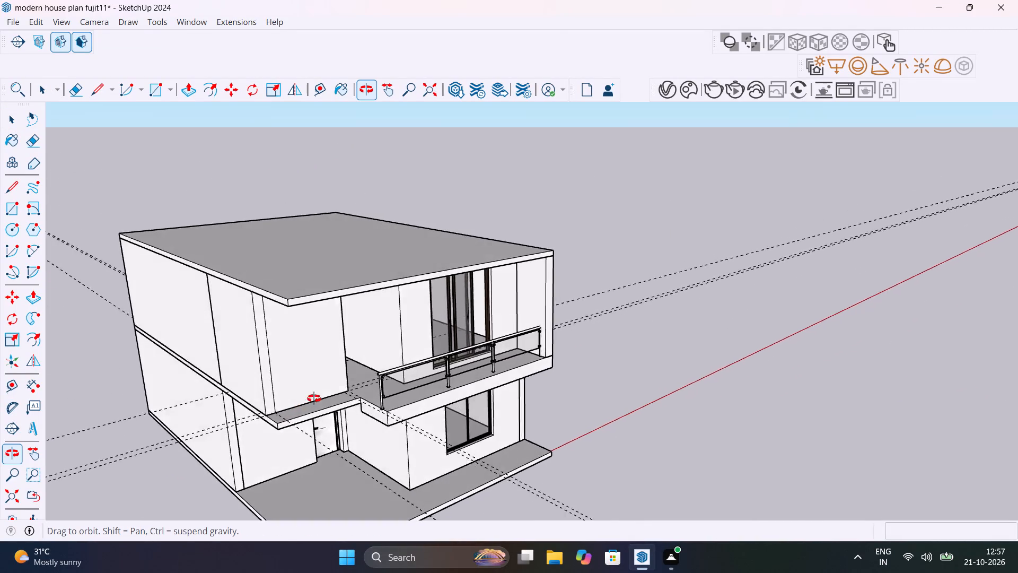
middle_click_drag(314, 398, 415, 373, "shift")
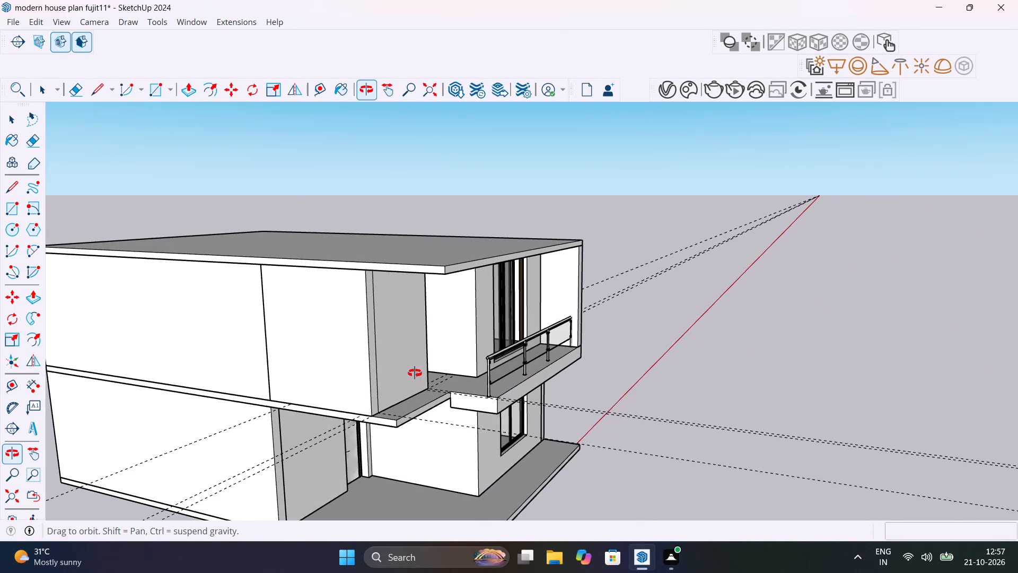
middle_click_drag(415, 373, 406, 383, "shift")
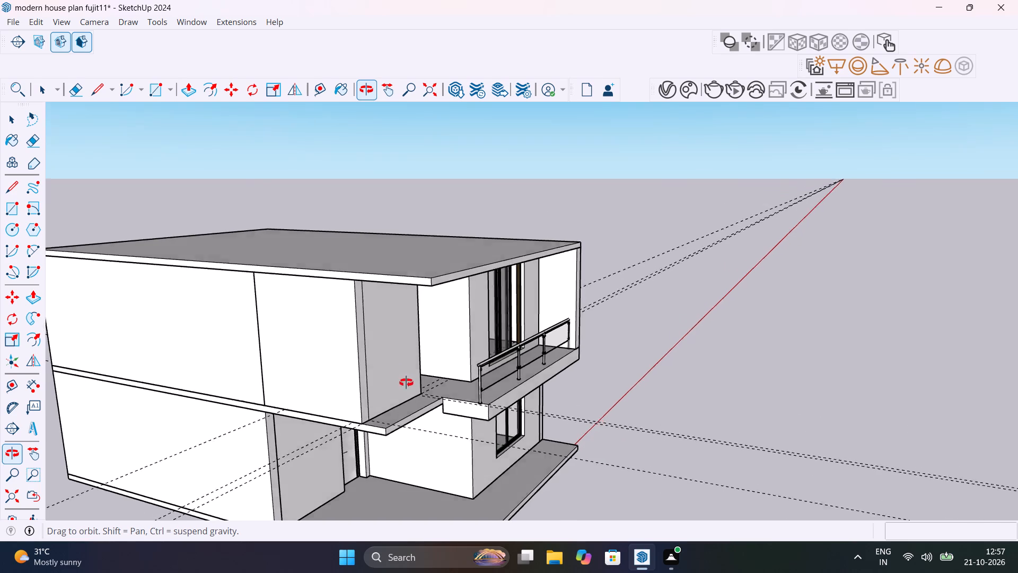
middle_click_drag(406, 383, 385, 368, "shift")
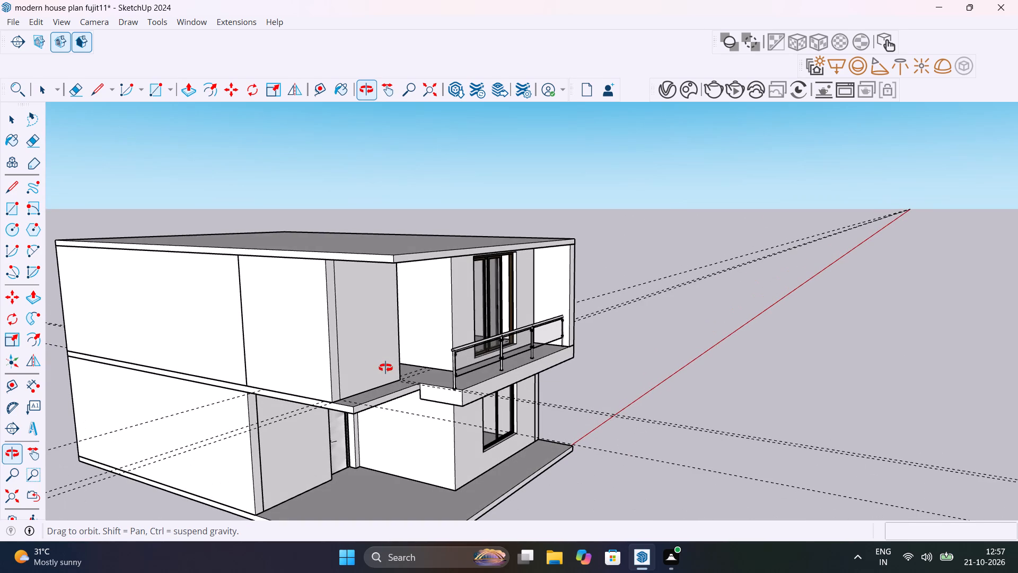
middle_click_drag(385, 368, 323, 420, "shift")
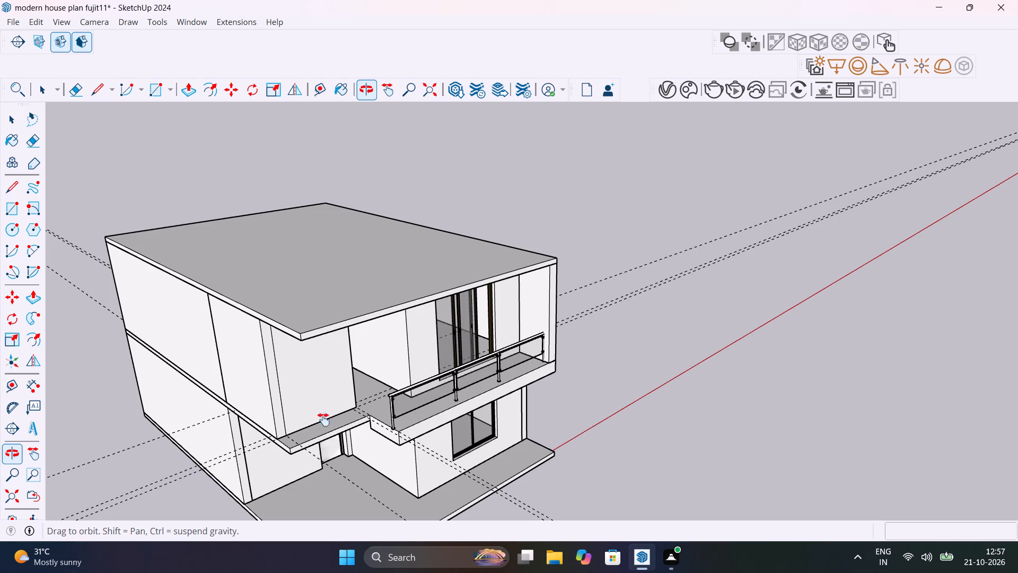
middle_click_drag(323, 420, 412, 395, "shift")
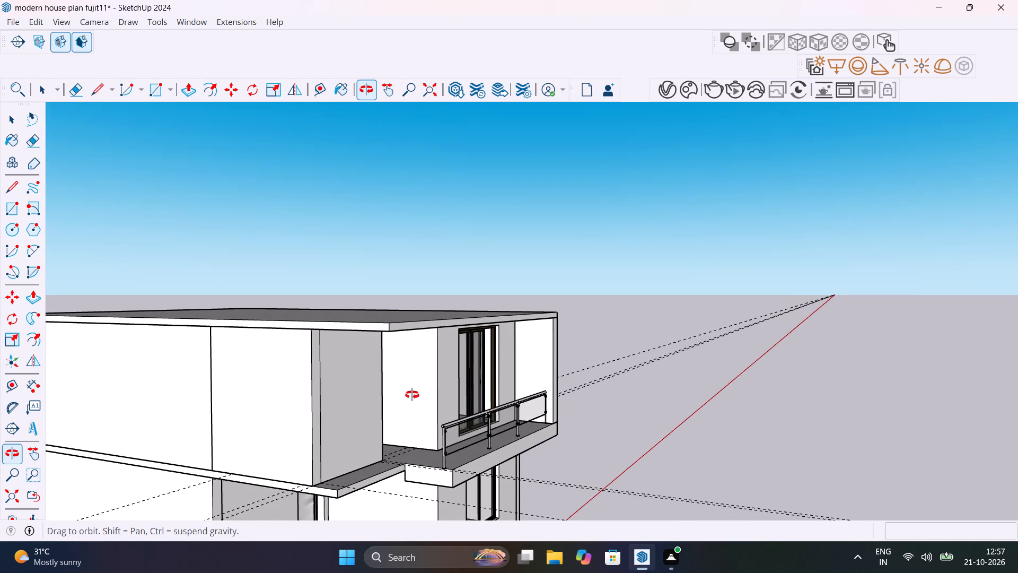
middle_click_drag(412, 395, 396, 439, "shift")
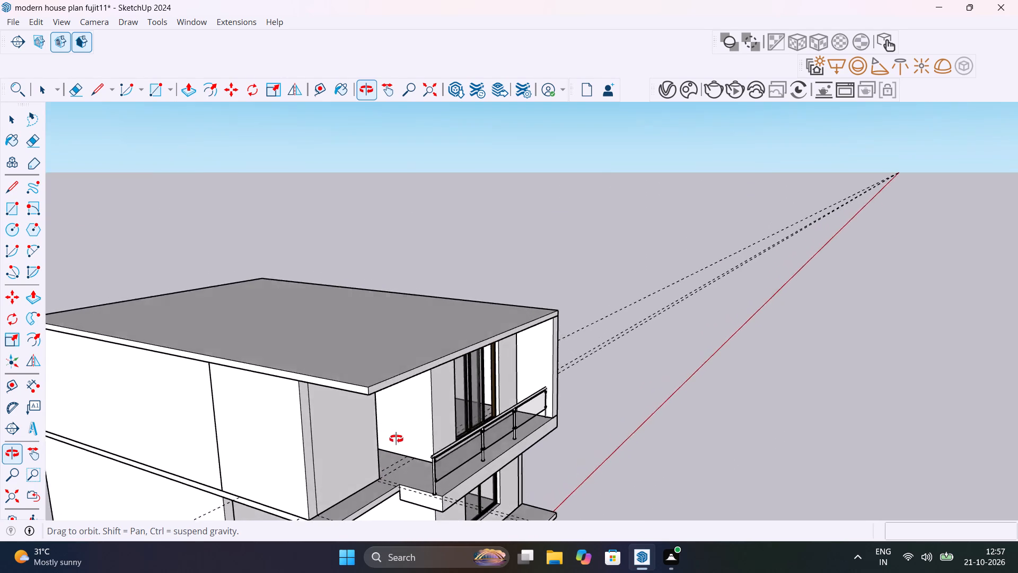
middle_click_drag(396, 439, 437, 387, "shift")
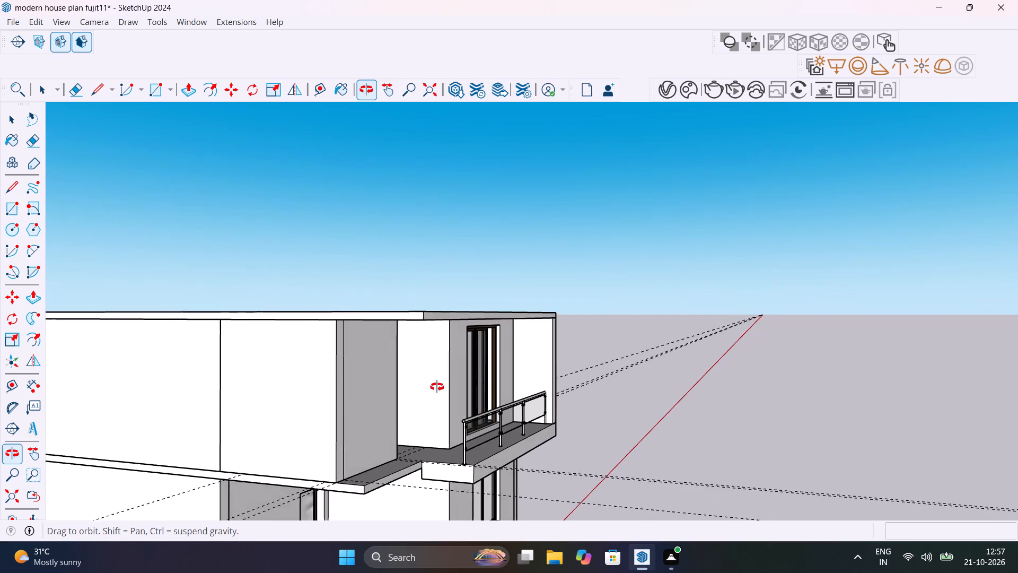
middle_click_drag(437, 387, 352, 387, "shift")
middle_click_drag(318, 394, 322, 457)
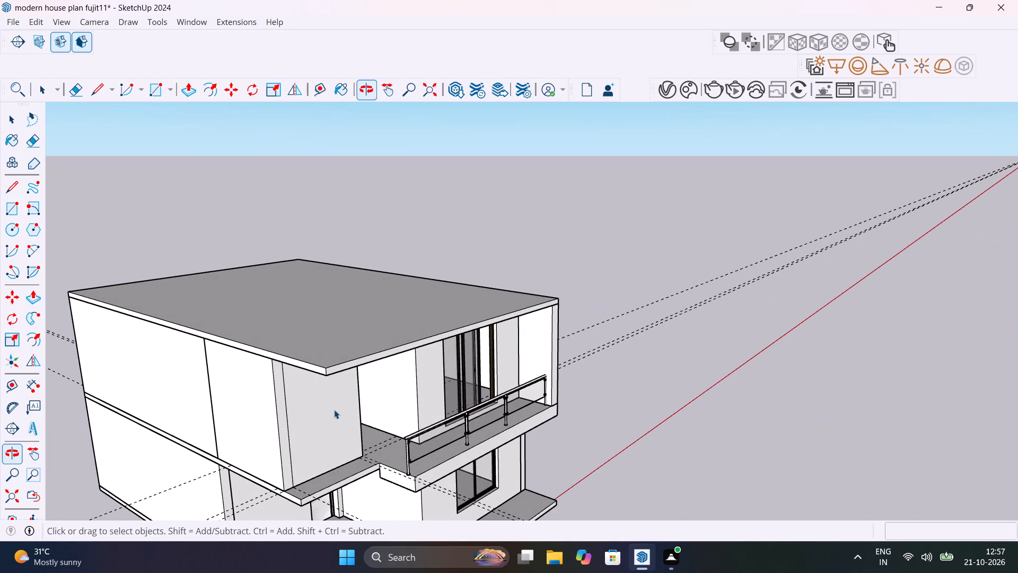
Hide the roof slab group so the first-floor walls are exposed.
left_click(345, 366)
right_click(345, 367)
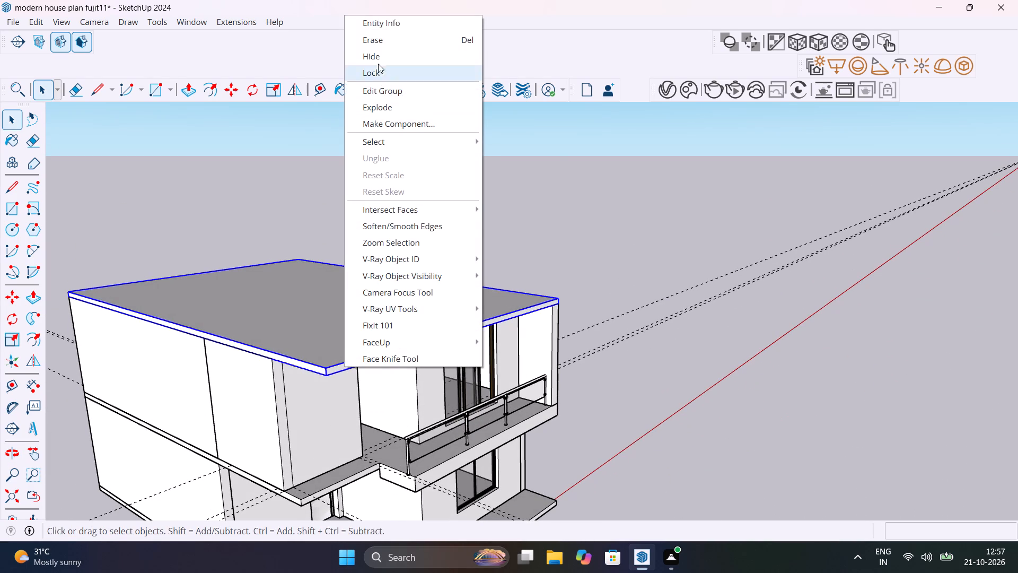
left_click(378, 62)
Delete the leftover vertical edge near the outer corner on the front face of the projecting first-floor wall block.
middle_click_drag(308, 466, 408, 371, "shift")
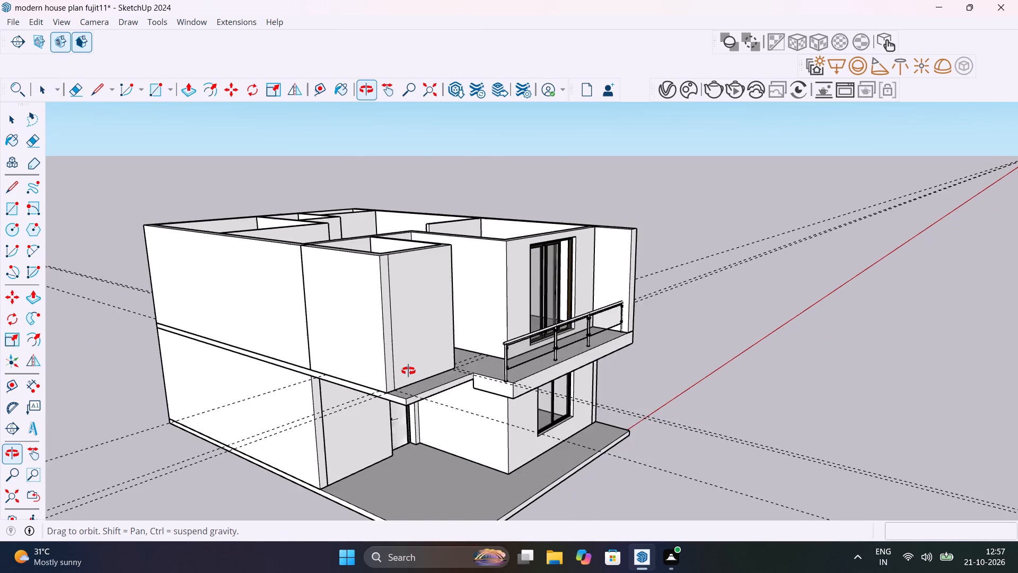
middle_click_drag(408, 371, 313, 407, "shift")
scroll(366, 267, "up", 11)
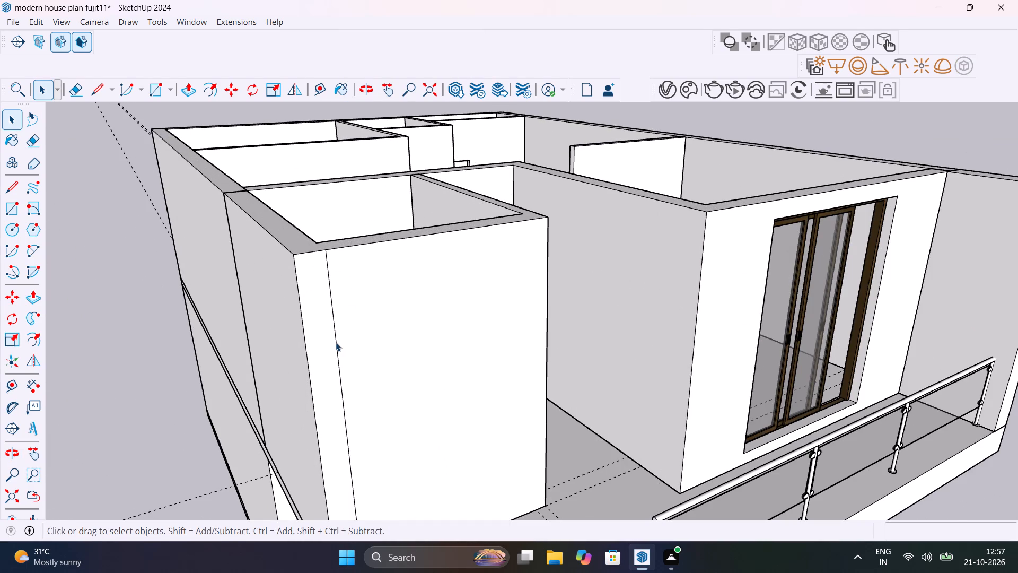
left_click(336, 342)
key("Delete")
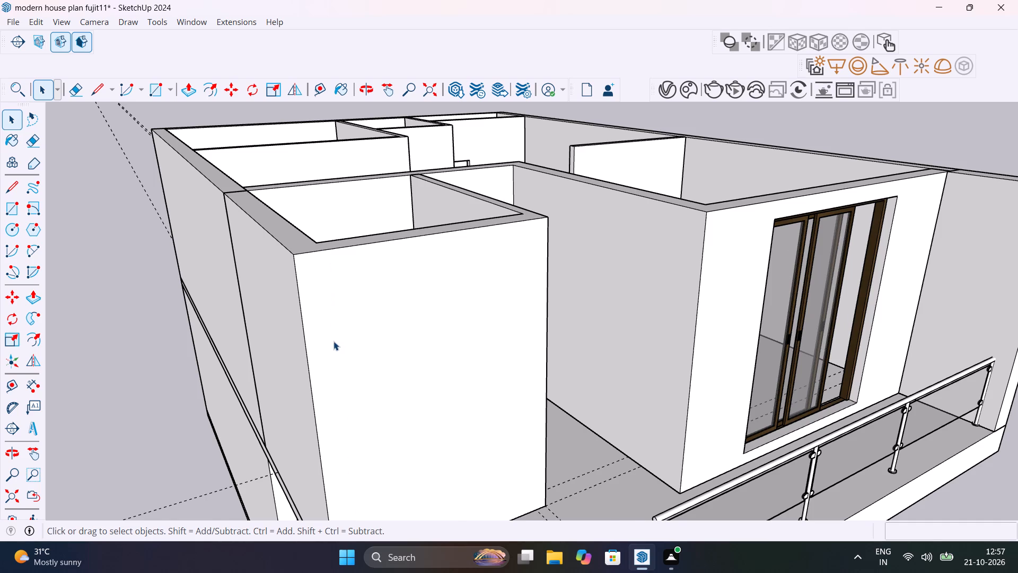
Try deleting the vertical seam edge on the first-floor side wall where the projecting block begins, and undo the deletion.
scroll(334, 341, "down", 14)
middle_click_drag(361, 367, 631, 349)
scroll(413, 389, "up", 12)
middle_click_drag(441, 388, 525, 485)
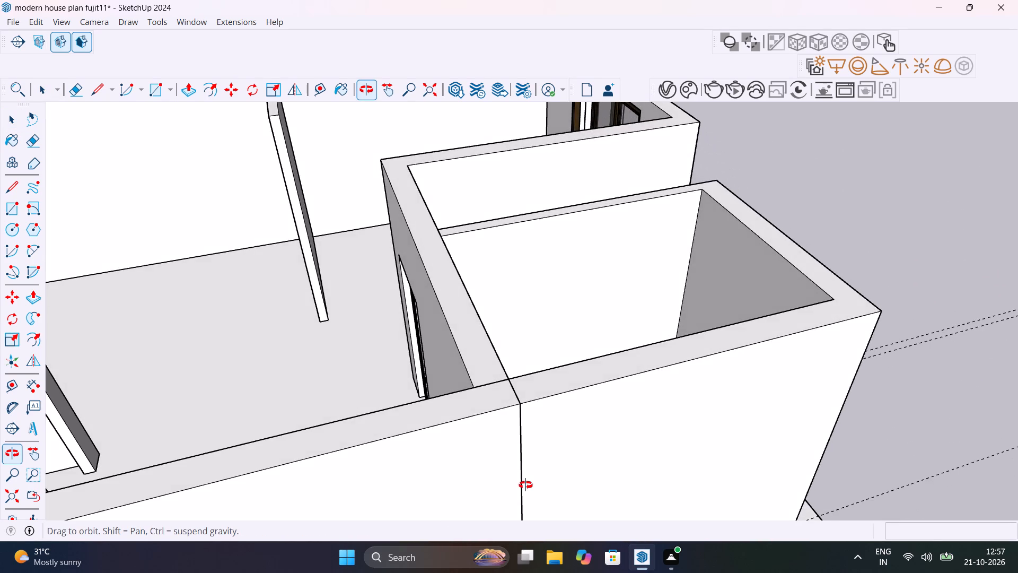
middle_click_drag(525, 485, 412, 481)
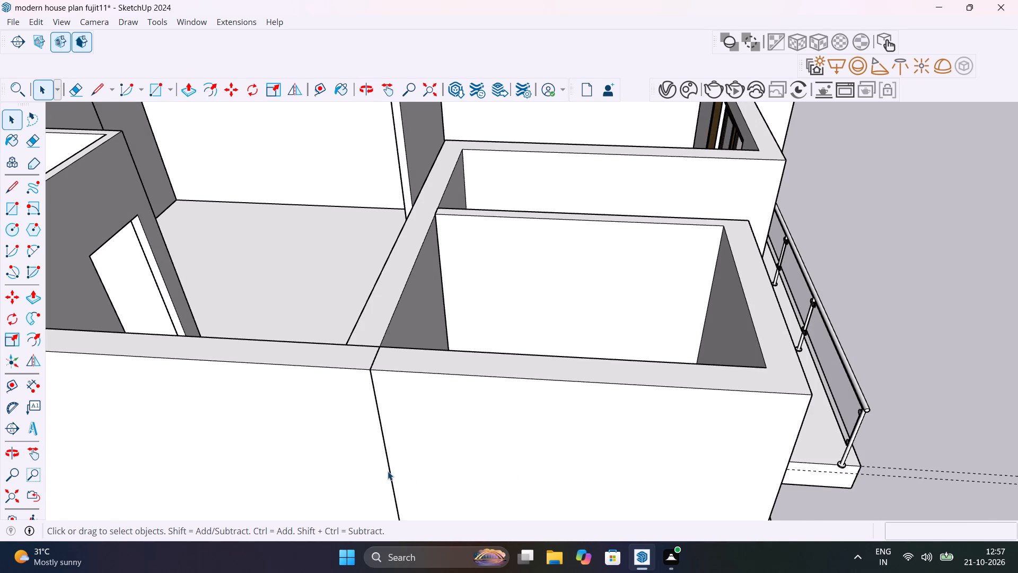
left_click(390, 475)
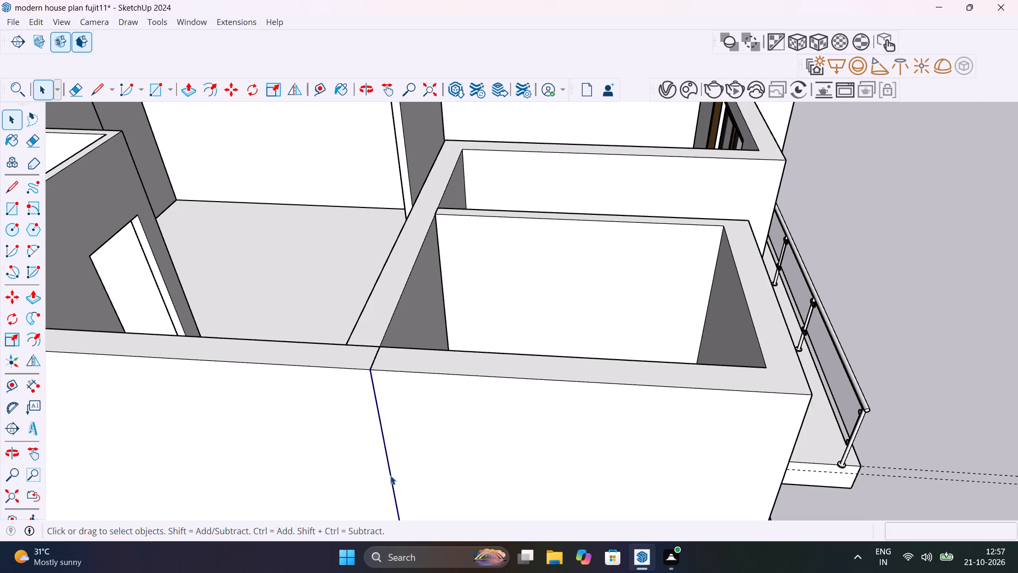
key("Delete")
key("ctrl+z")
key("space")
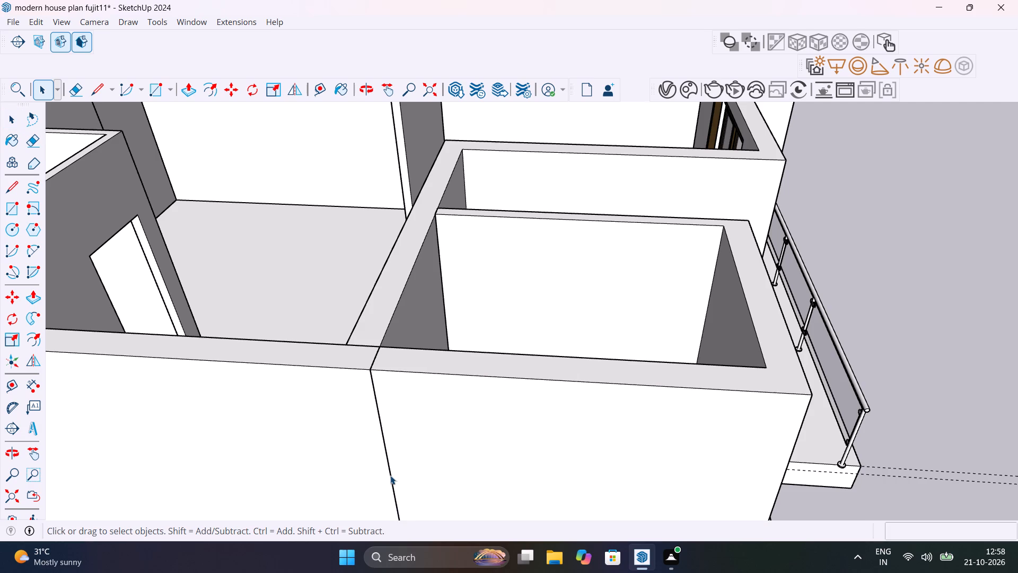
Create a vertical guide 3' in from the outer edge on the front face of the projecting first-floor wall block.
scroll(390, 475, "down", 6)
left_click(729, 394)
scroll(462, 393, "down", 1)
middle_click_drag(755, 388, 470, 367)
scroll(739, 387, "down", 1)
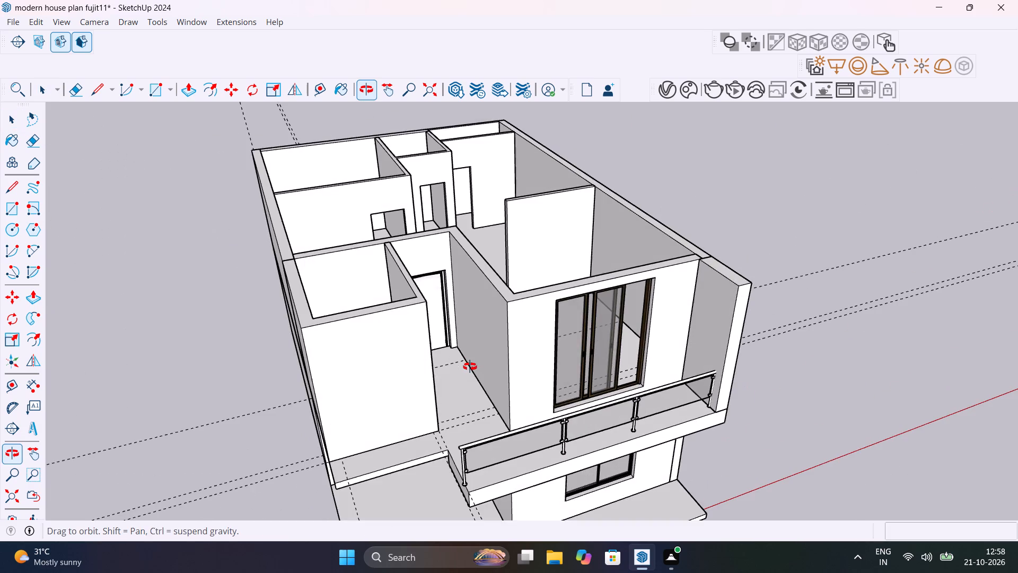
middle_click_drag(470, 367, 492, 266)
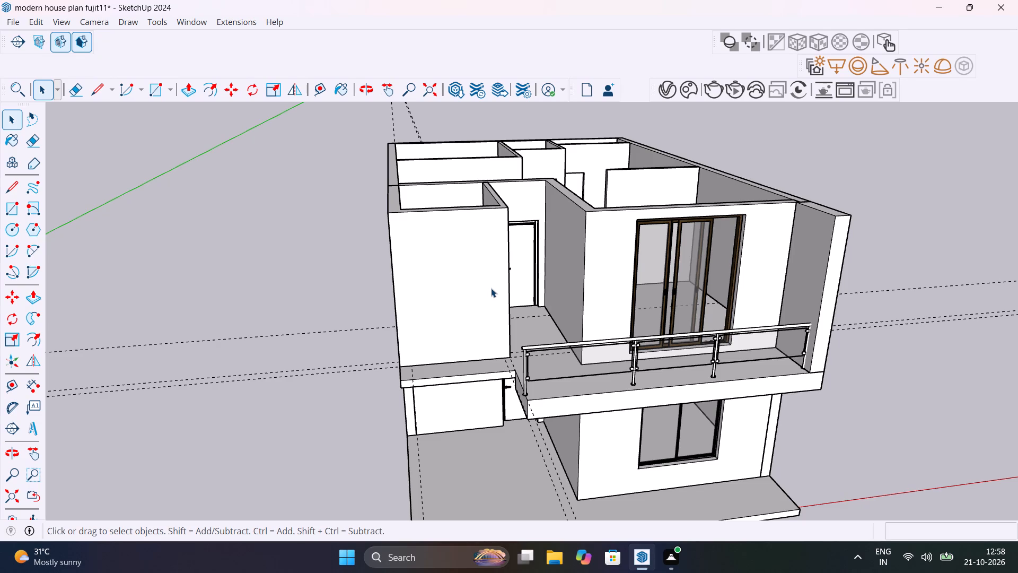
key("t")
left_click(399, 310)
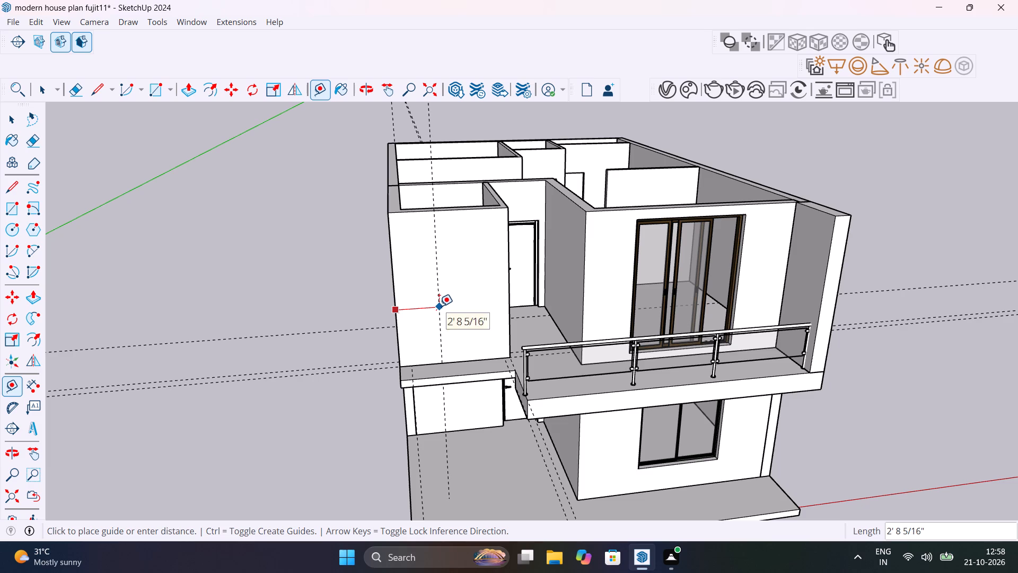
type("3'")
key("Return")
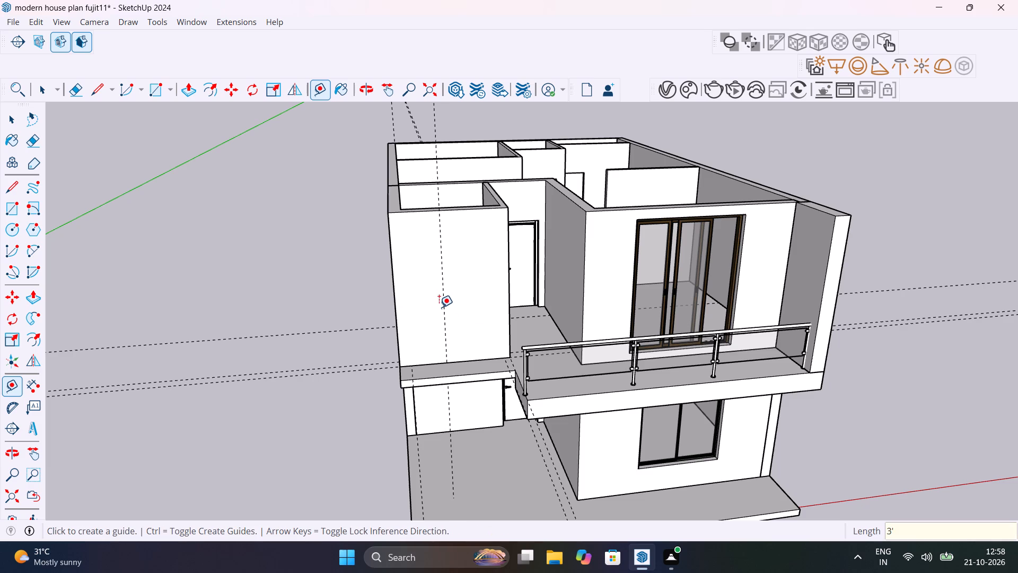
Select all connected geometry of the projecting first-floor wall block, make it a group, and clear the selection.
scroll(446, 338, "up", 10)
middle_click_drag(464, 397, 536, 399)
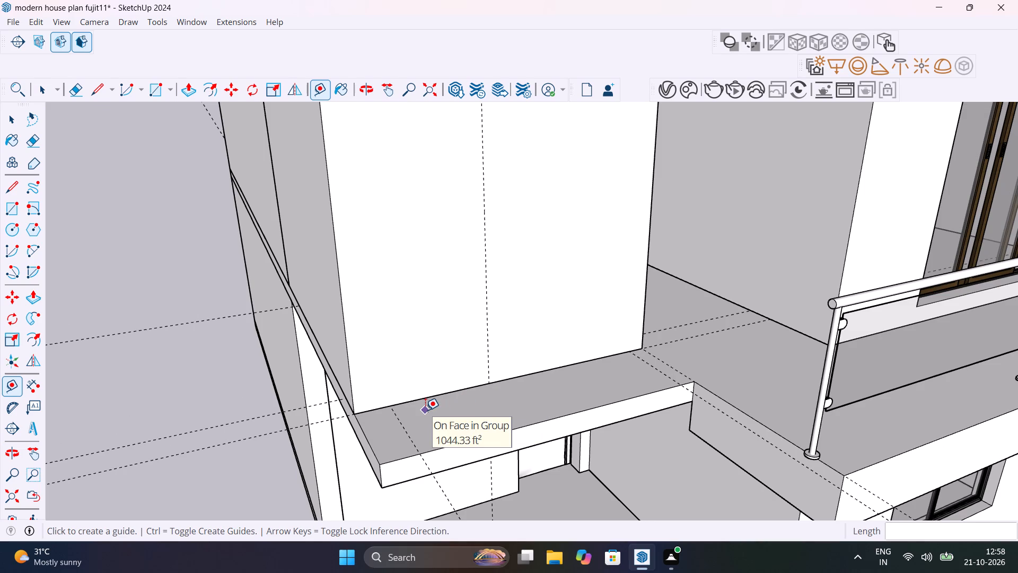
key("space")
triple_click(415, 377)
scroll(415, 376, "down", 5)
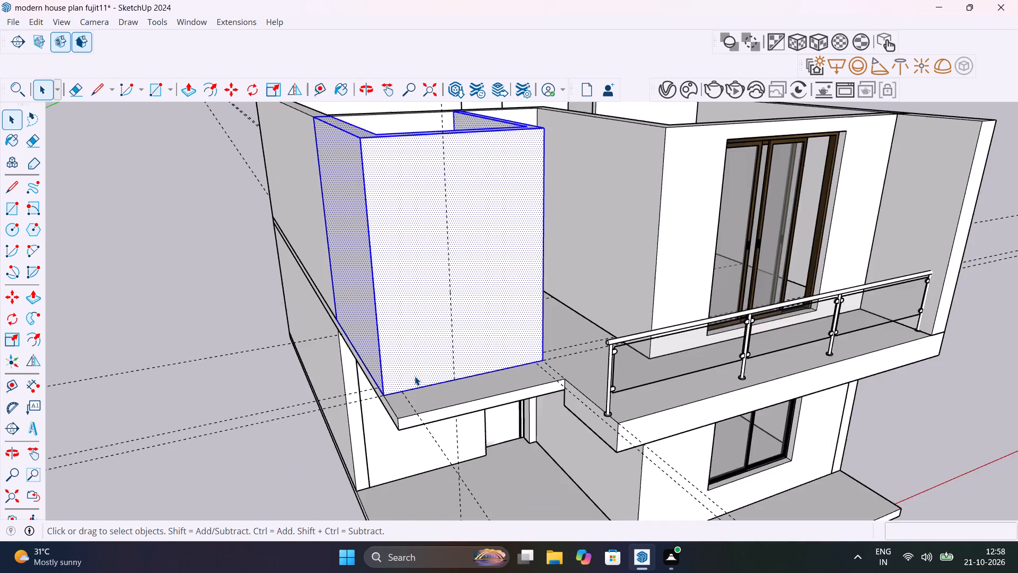
scroll(415, 376, "down", 9)
middle_click_drag(415, 376, 457, 420)
right_click(440, 376)
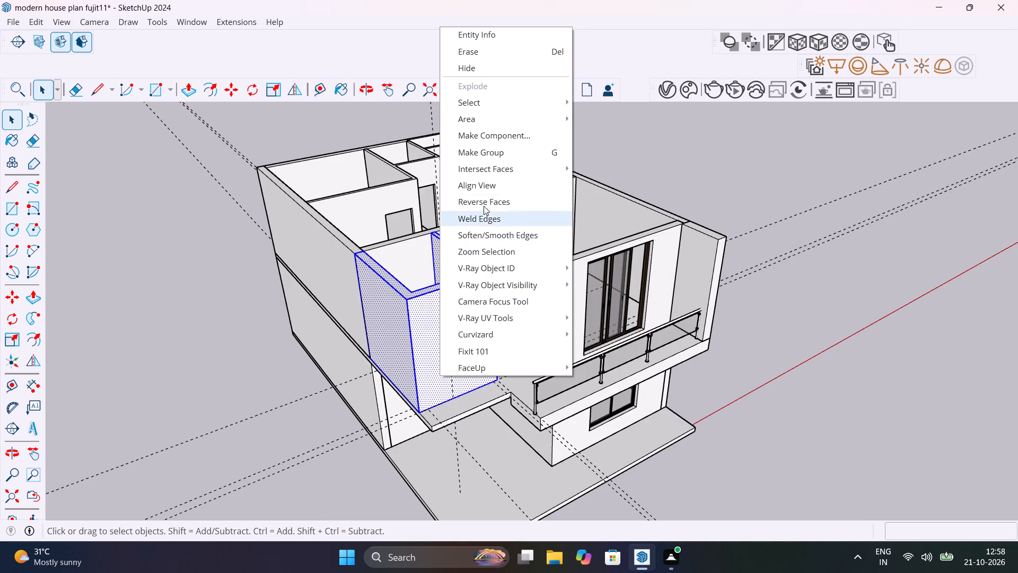
left_click(497, 149)
left_click(701, 159)
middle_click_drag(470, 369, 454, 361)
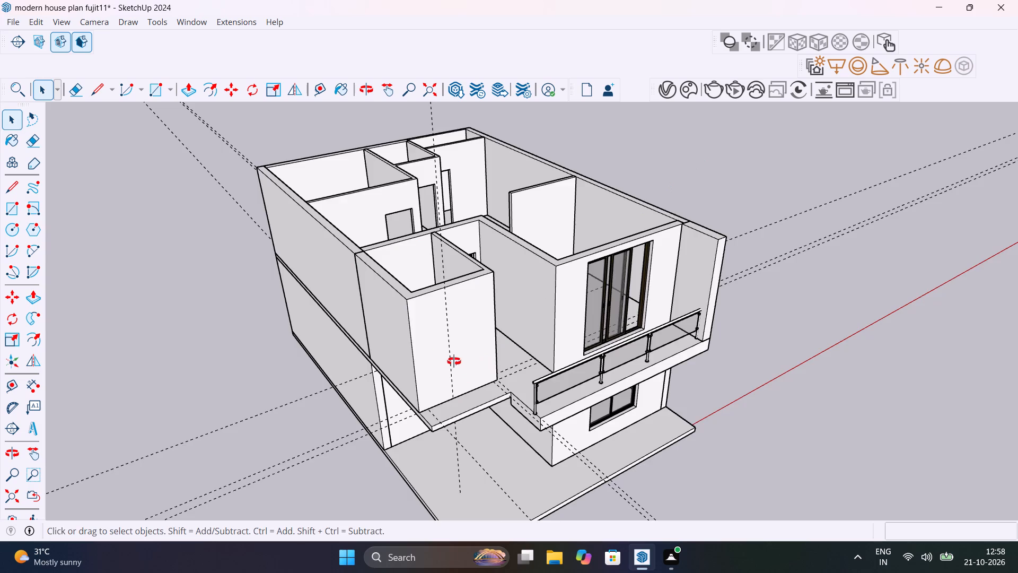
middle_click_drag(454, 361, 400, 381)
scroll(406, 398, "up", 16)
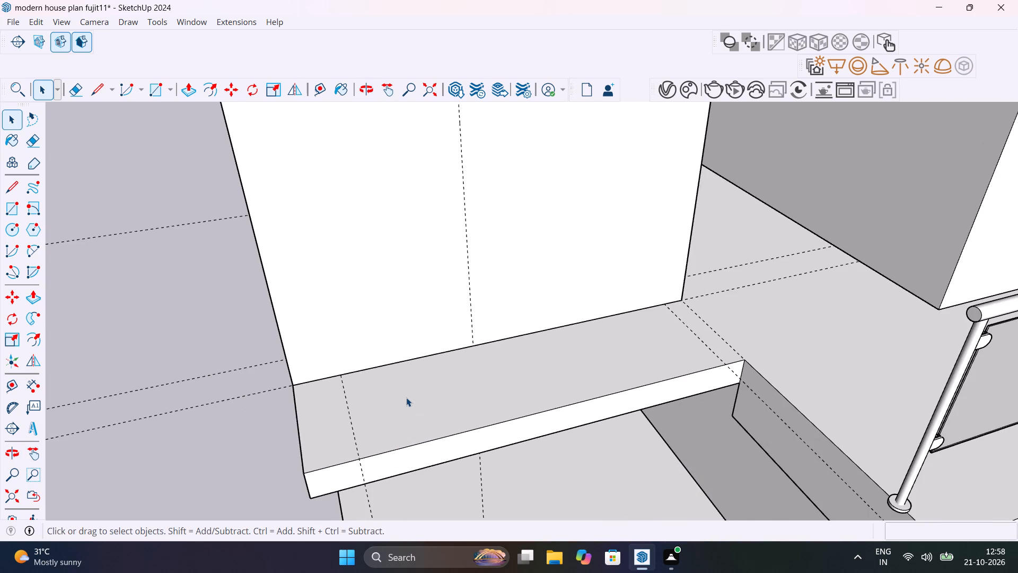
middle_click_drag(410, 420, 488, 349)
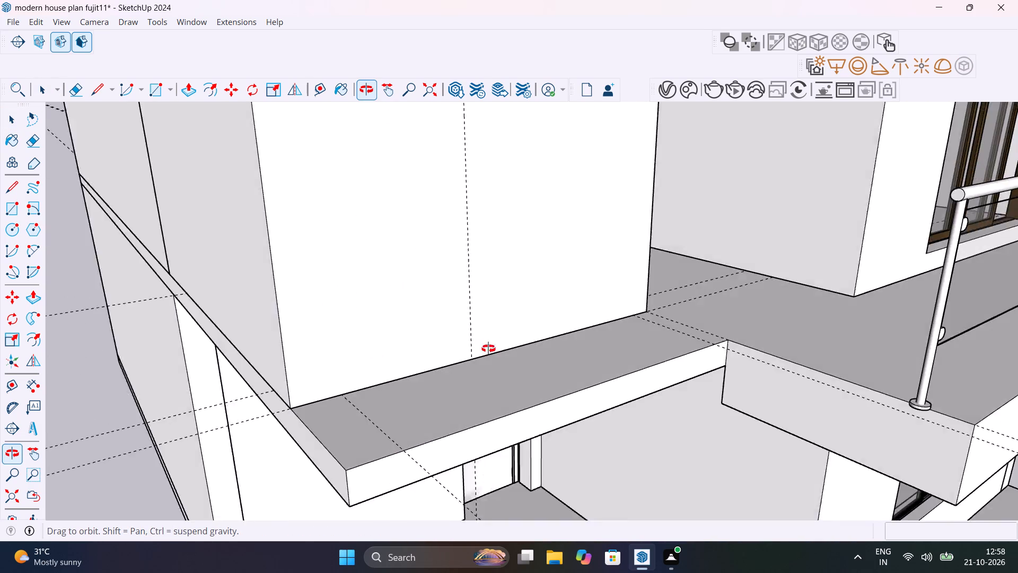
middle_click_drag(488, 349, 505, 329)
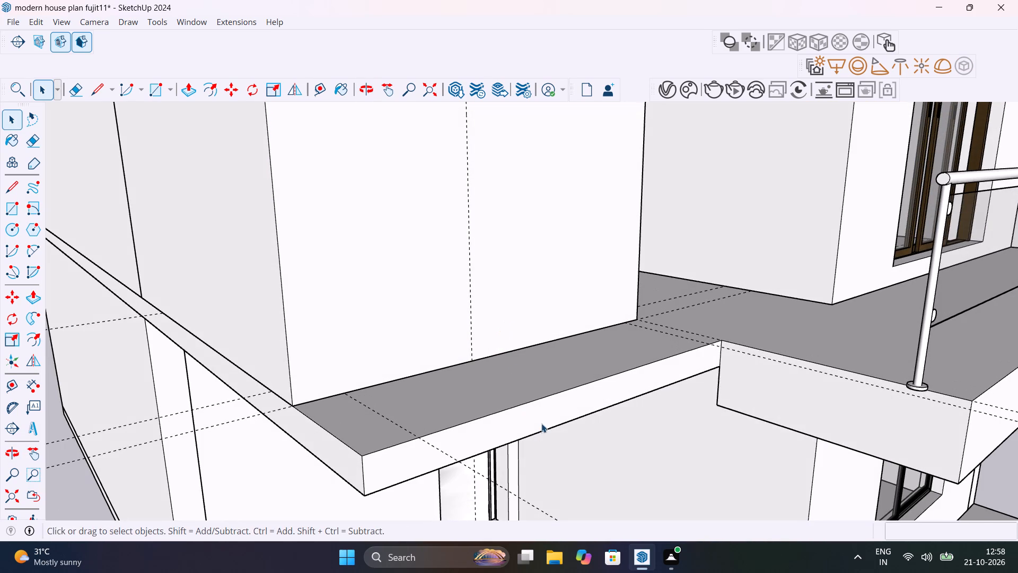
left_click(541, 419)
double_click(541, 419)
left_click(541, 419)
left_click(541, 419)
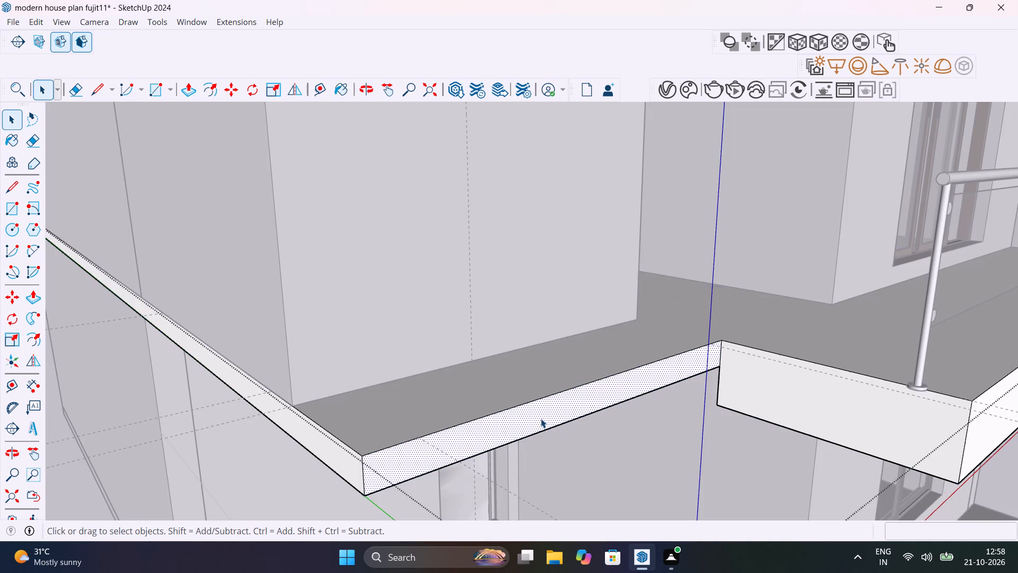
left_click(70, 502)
Draw a rectangle about 3' by 7" on the slab ledge along the projecting wall's base, from its outer corner to the 3' guide.
scroll(71, 501, "down", 7)
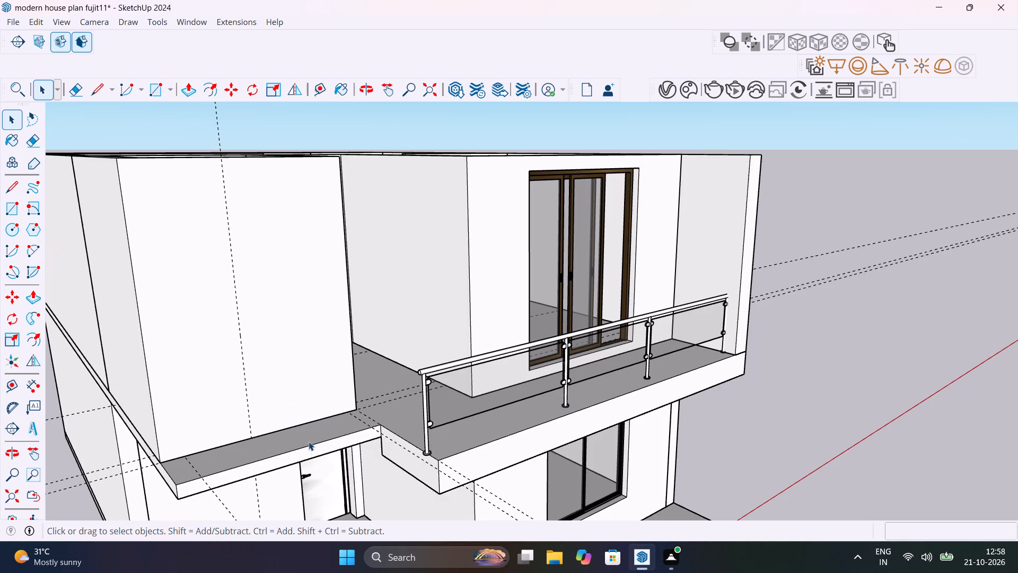
middle_click_drag(309, 441, 387, 455, "shift")
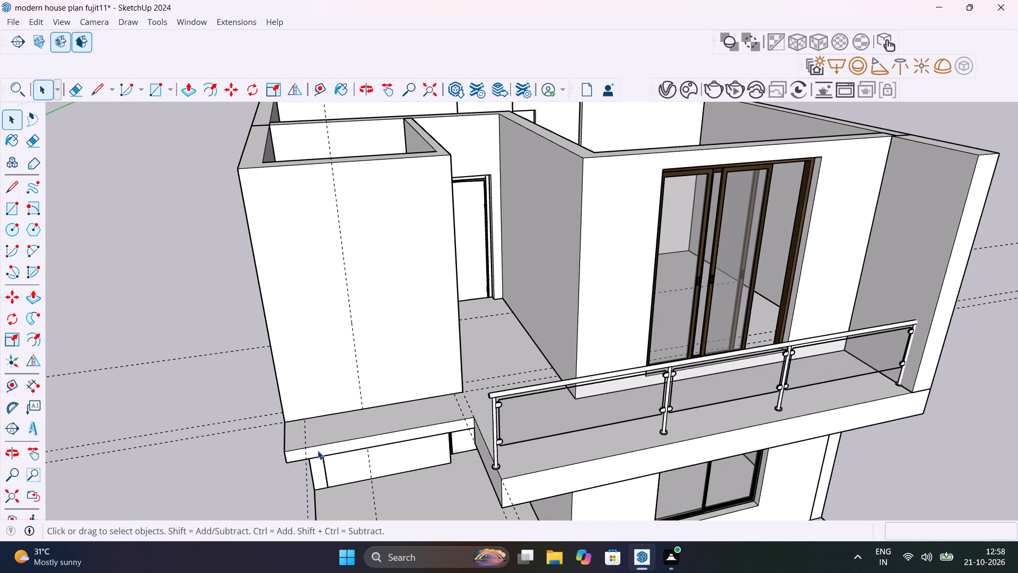
scroll(276, 432, "up", 9)
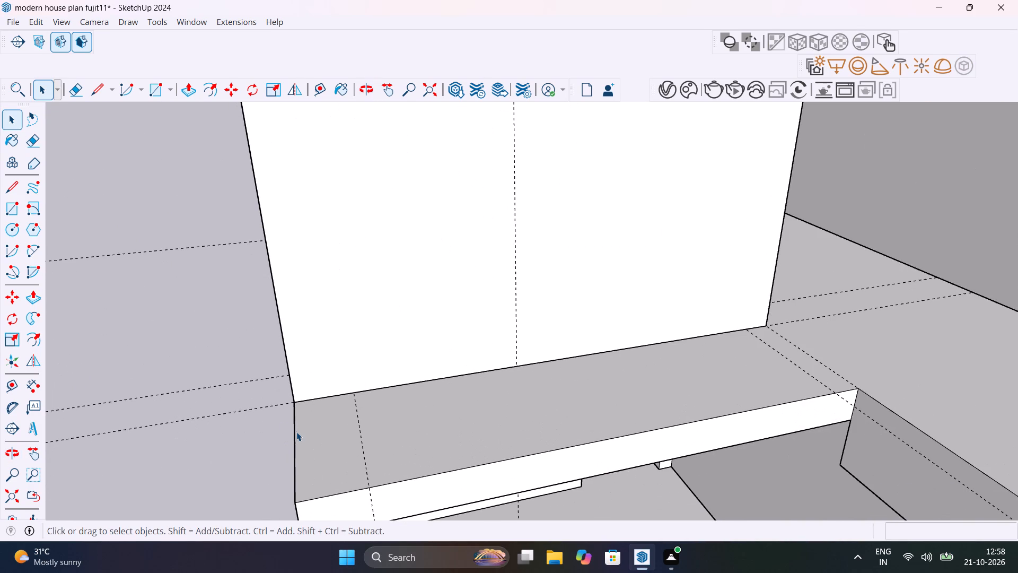
key("r")
left_click(295, 405)
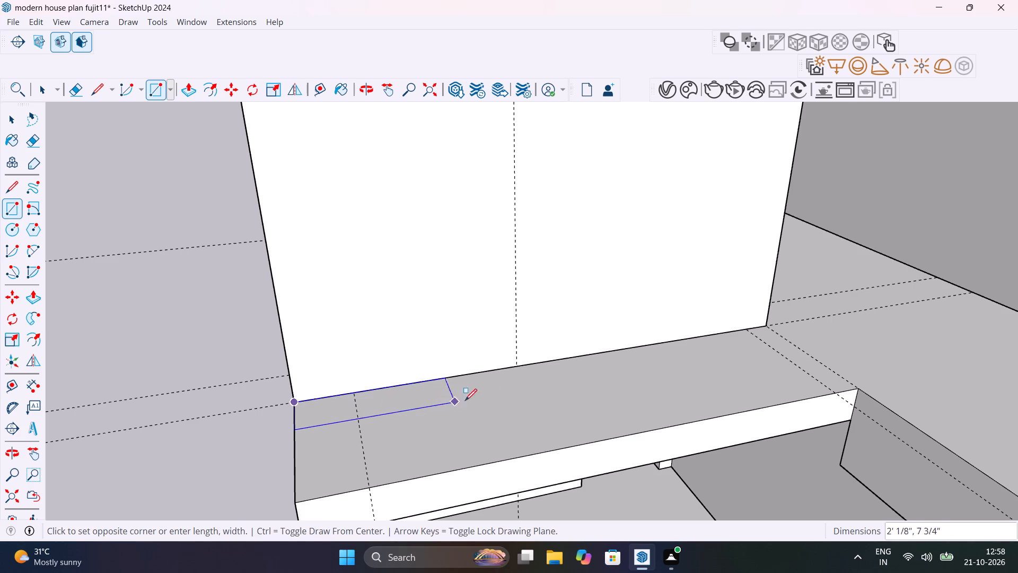
left_click(529, 387)
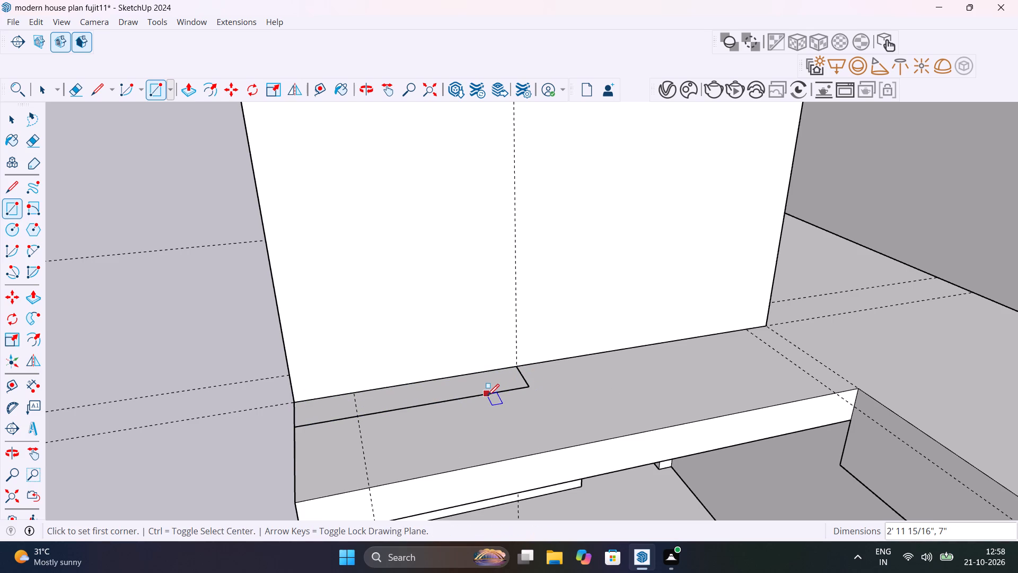
Push/Pull the 3' by 7" rectangle on the slab ledge up to the top corner of the projecting wall.
key("space")
left_click(468, 385)
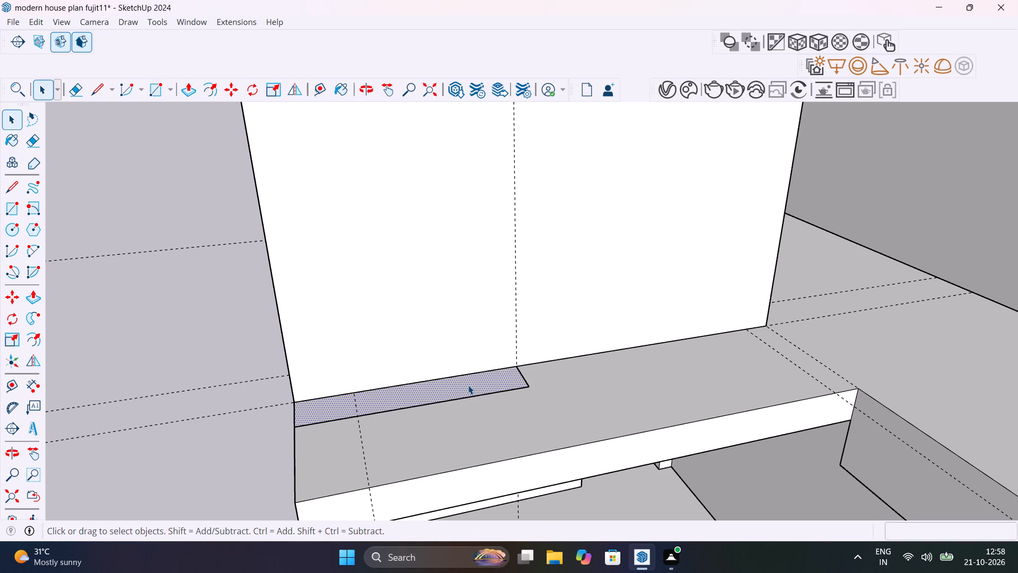
key("p")
left_click(468, 385)
scroll(480, 328, "down", 20)
scroll(480, 328, "down", 1)
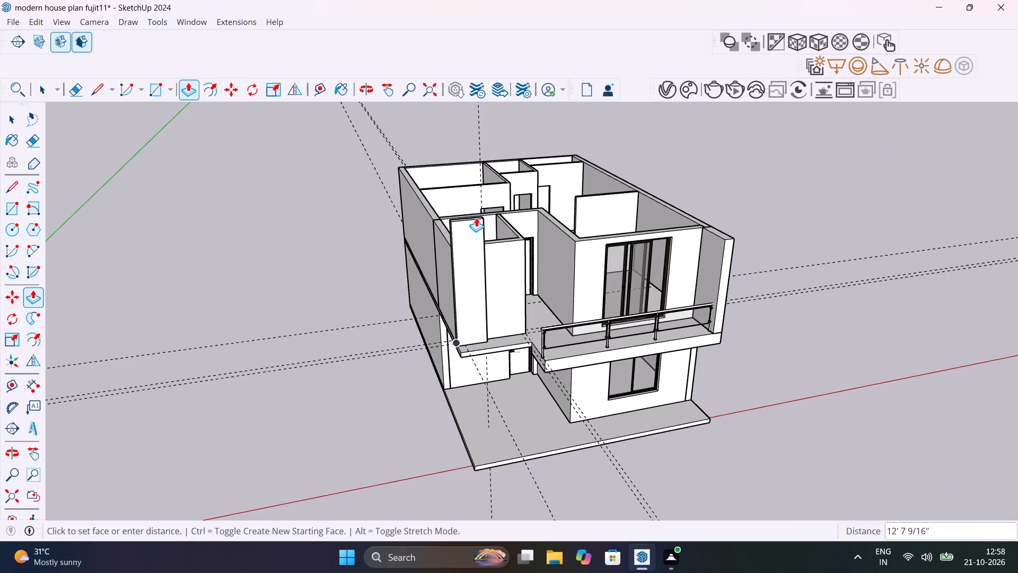
middle_click_drag(486, 224, 554, 341)
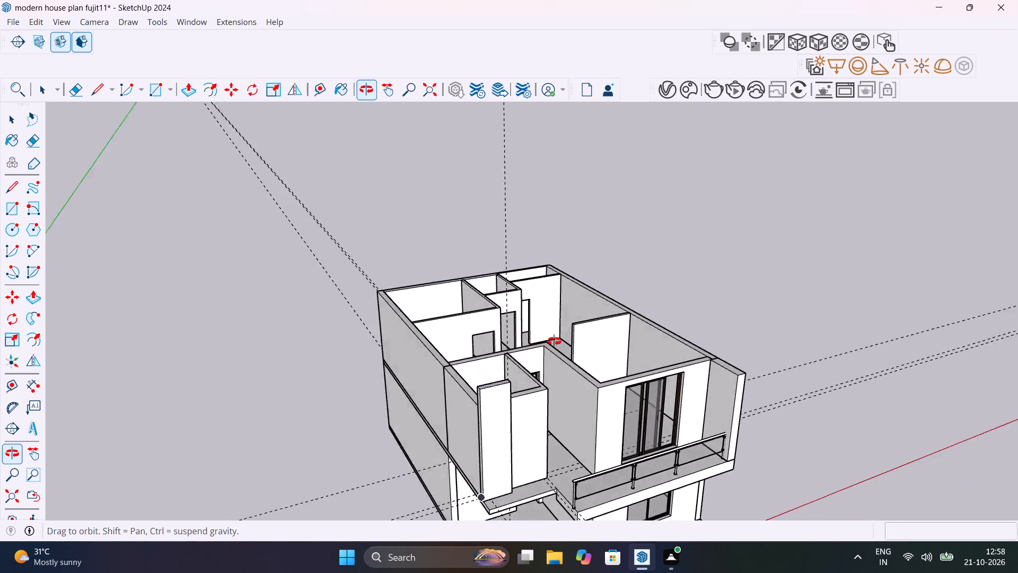
middle_click_drag(554, 341, 638, 334)
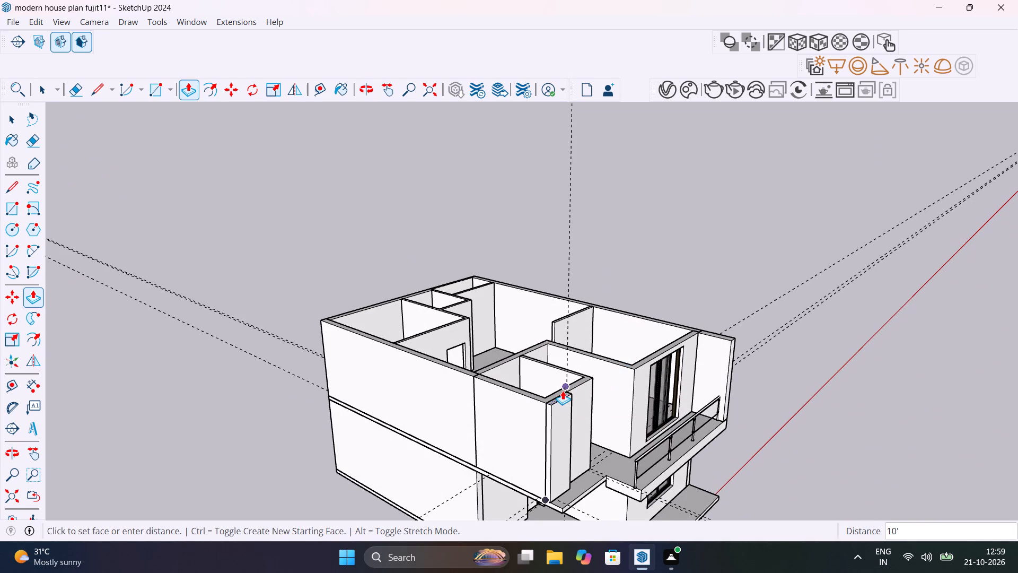
scroll(563, 390, "up", 16)
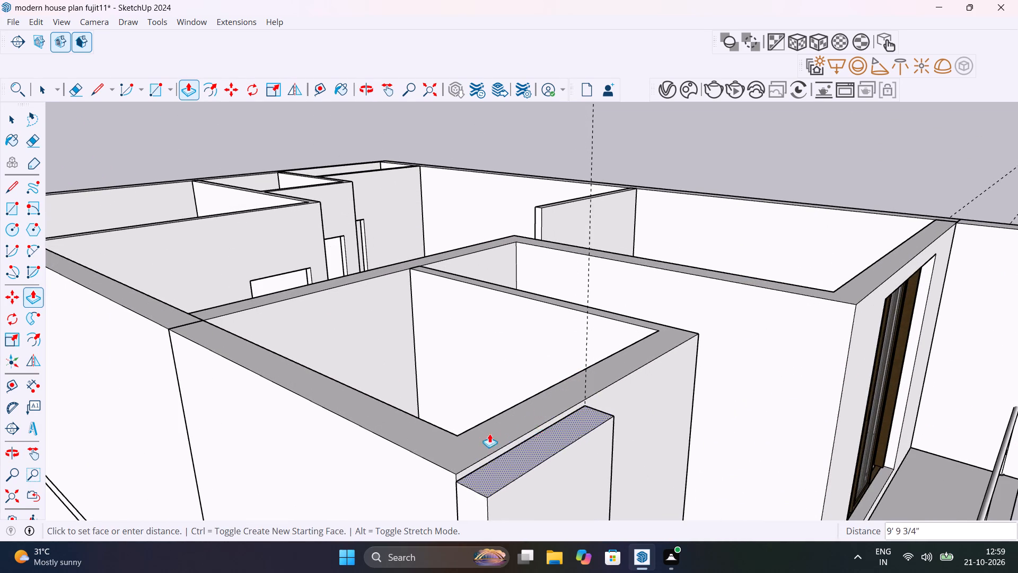
left_click(457, 470)
Extend the thin pillar's top face upward past the wall top, trying 3' first and settling on 5'.
left_click(503, 464)
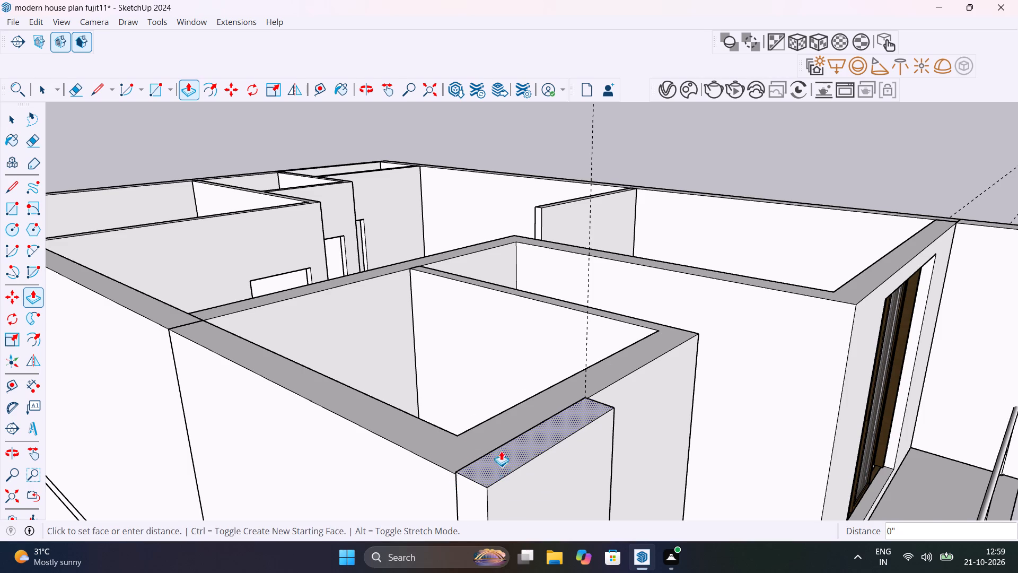
scroll(507, 404, "down", 6)
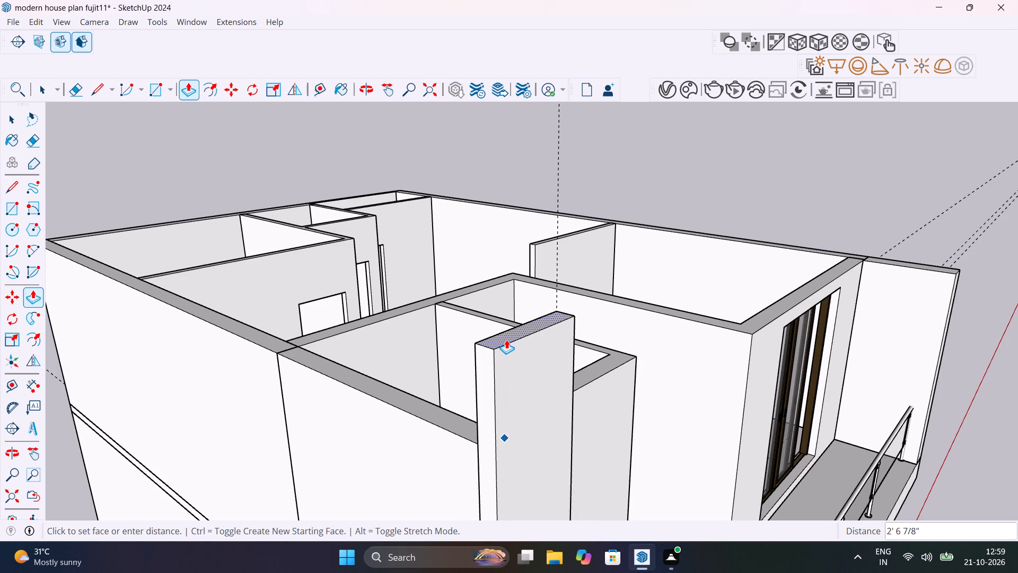
type("3'")
key("Return")
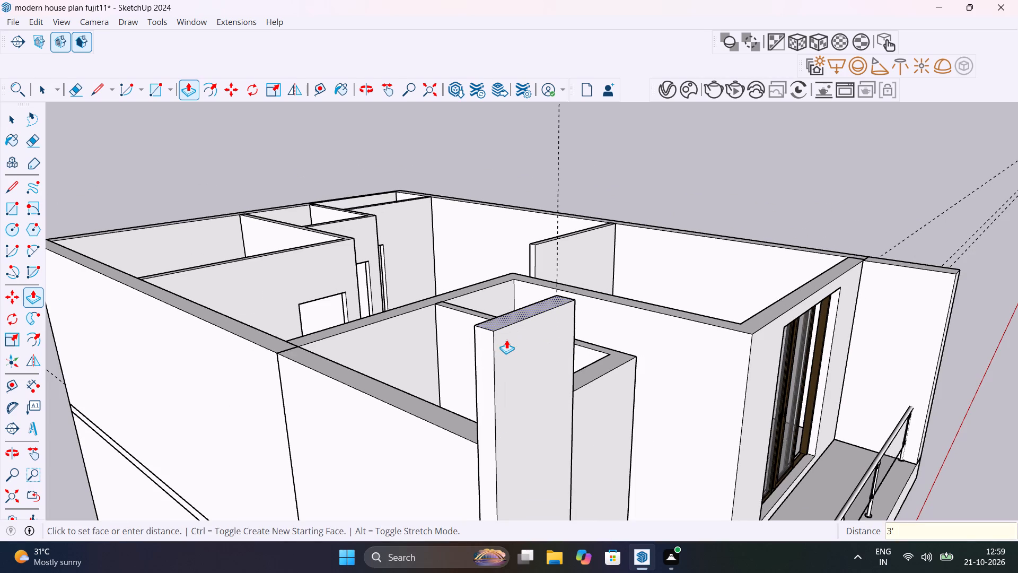
type("5'")
key("Return")
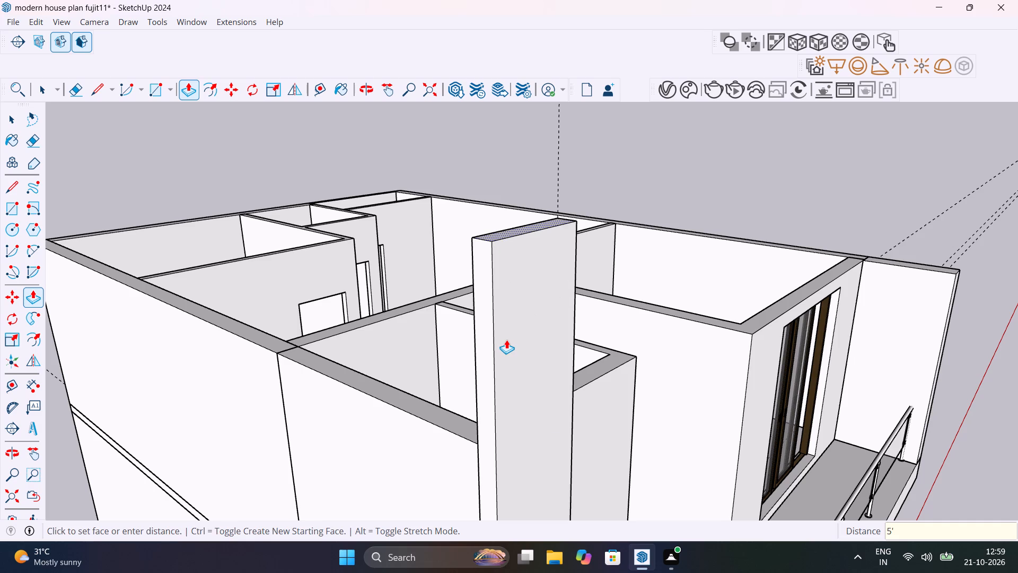
key("space")
Unhide the roof slab.
scroll(506, 338, "down", 9)
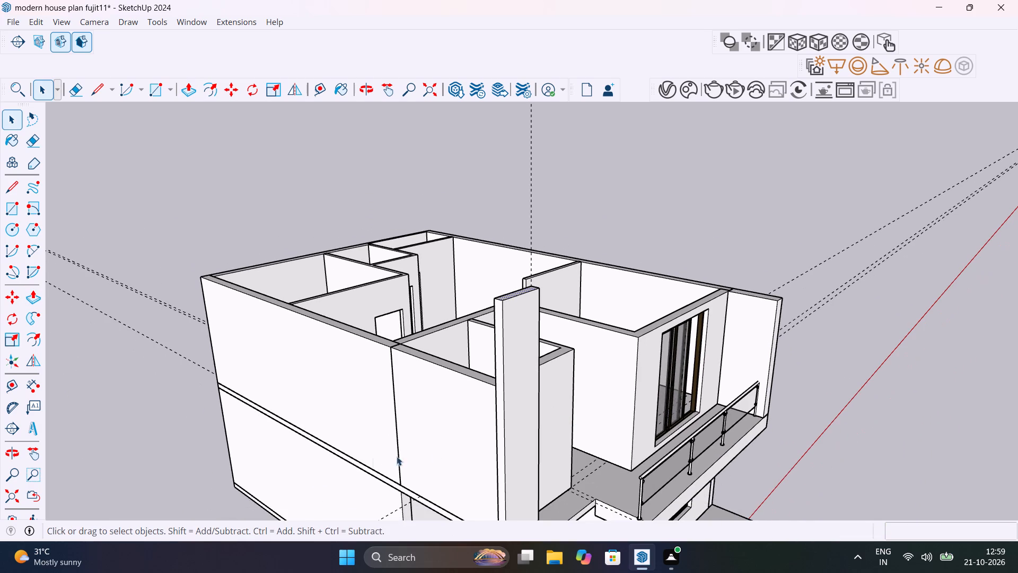
middle_click_drag(401, 444, 376, 470)
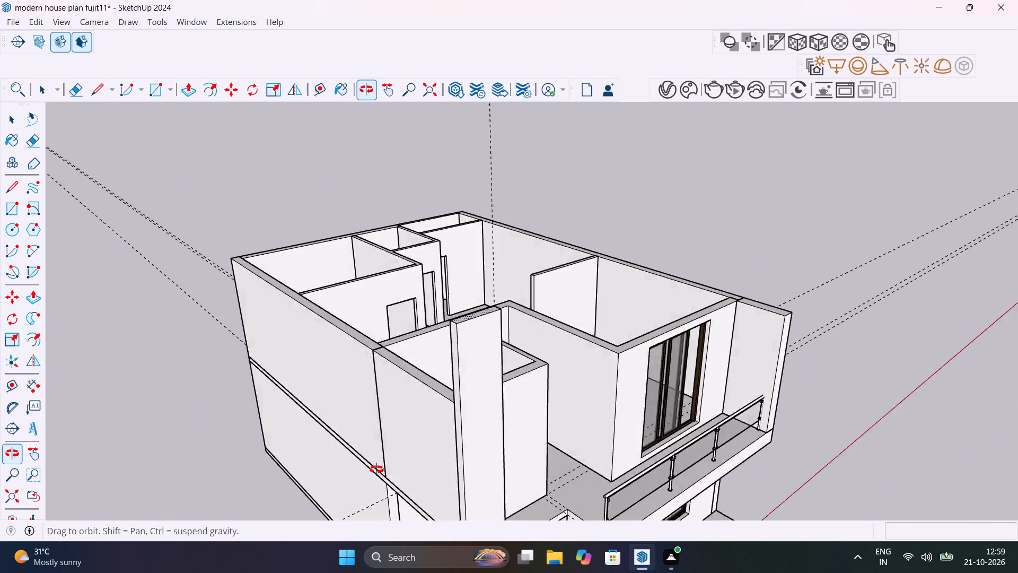
middle_click_drag(376, 470, 633, 513)
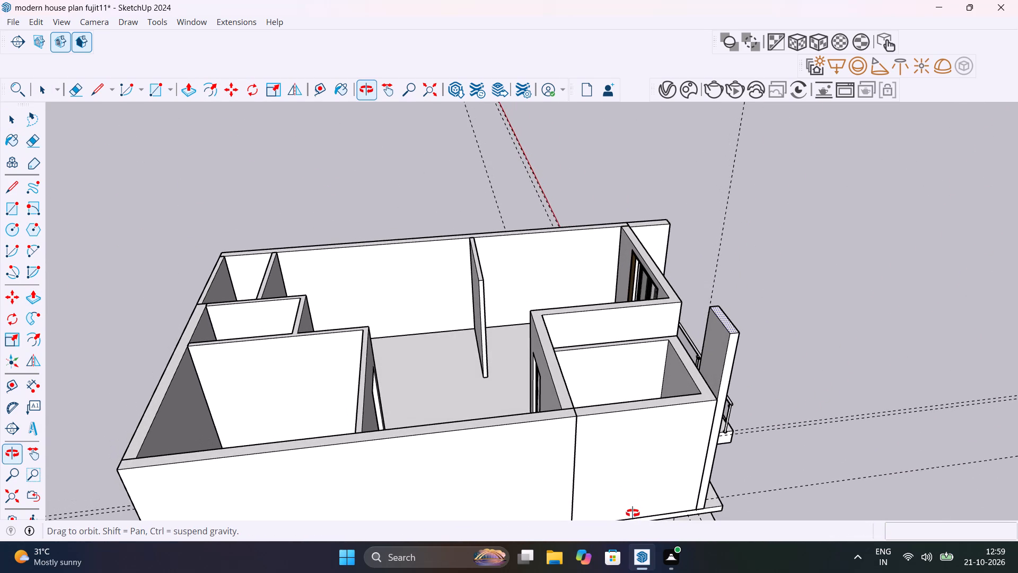
middle_click_drag(633, 513, 175, 483)
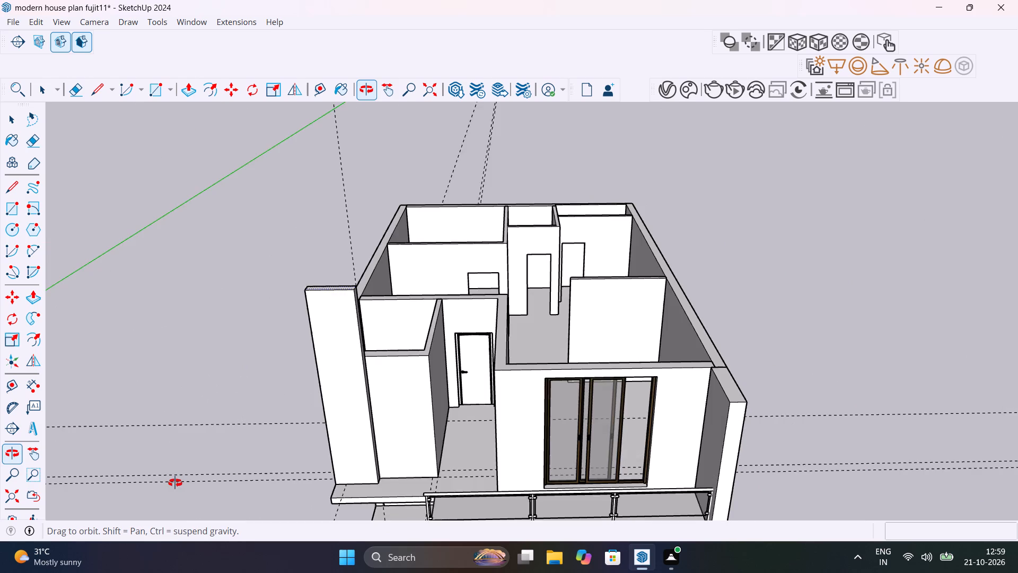
middle_click_drag(175, 483, 222, 445)
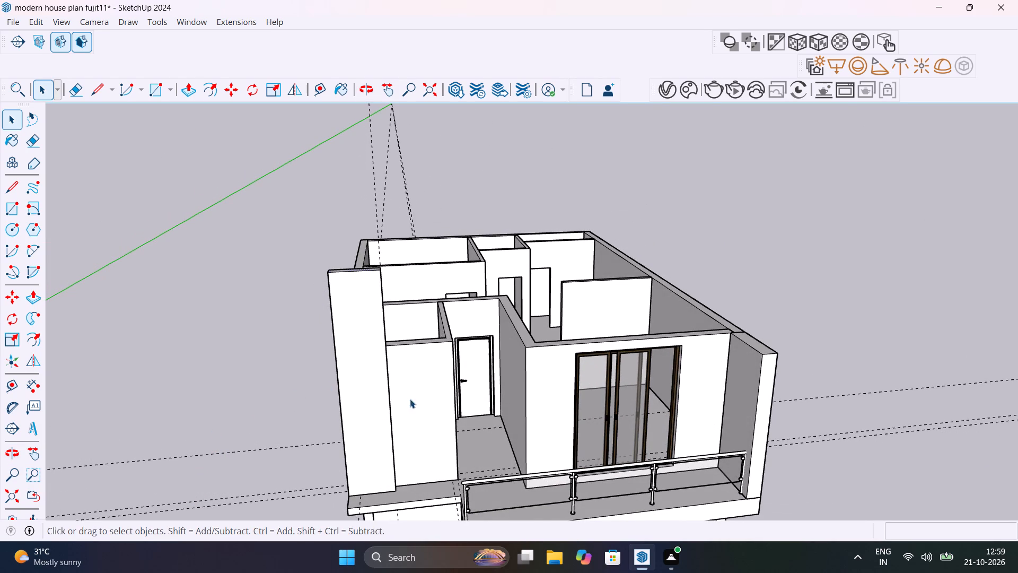
scroll(426, 361, "down", 7)
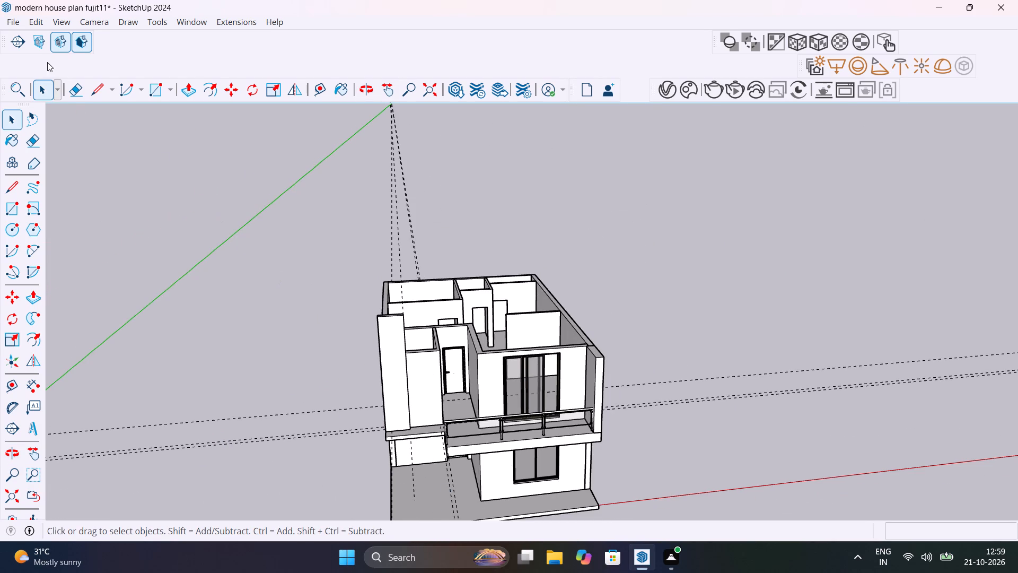
left_click(37, 20)
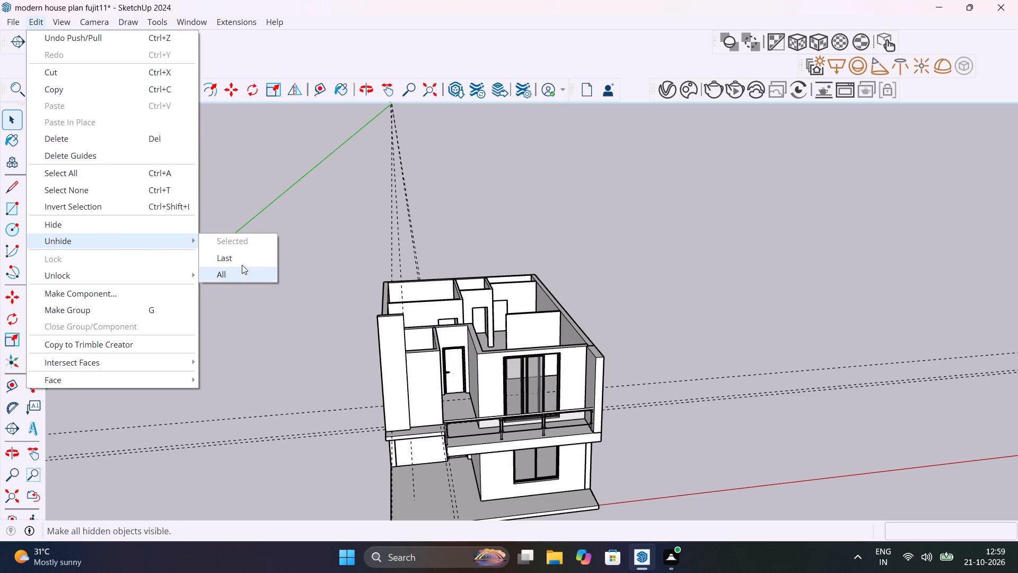
left_click(242, 263)
Select all connected geometry of the tall pillar that crosses the roof slab and make it a group.
middle_click_drag(324, 355, 525, 351)
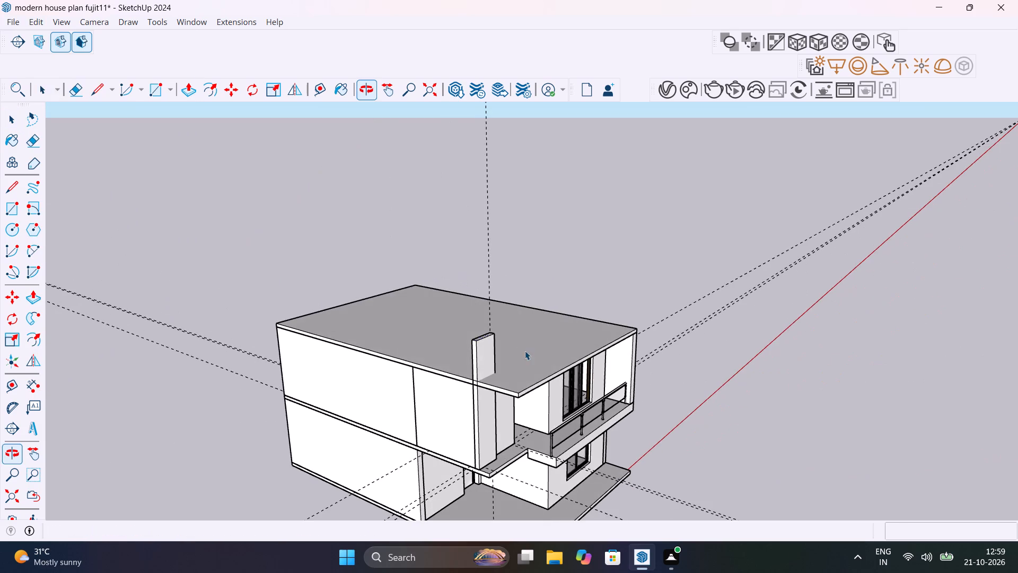
scroll(519, 409, "up", 6)
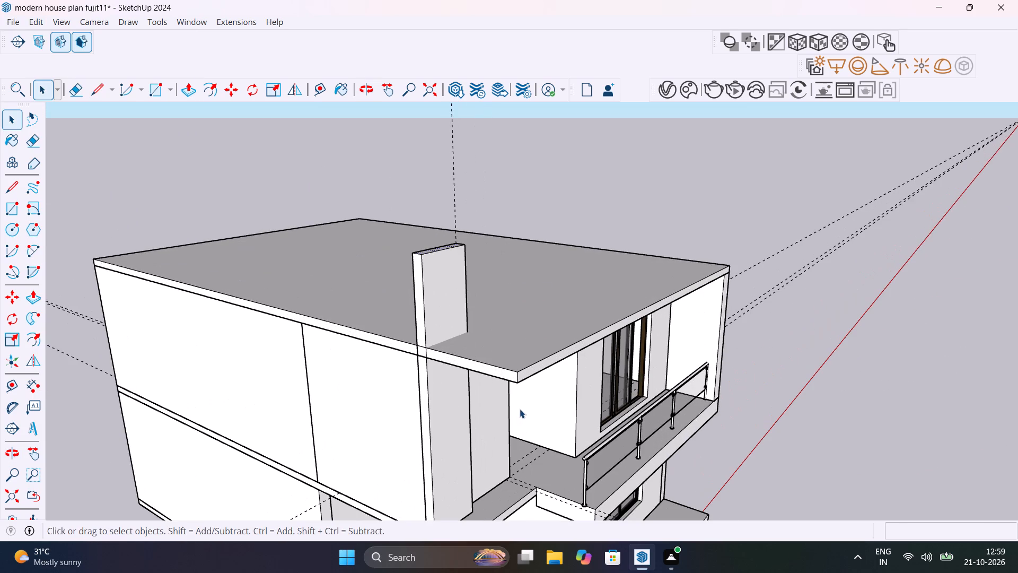
scroll(420, 350, "up", 11)
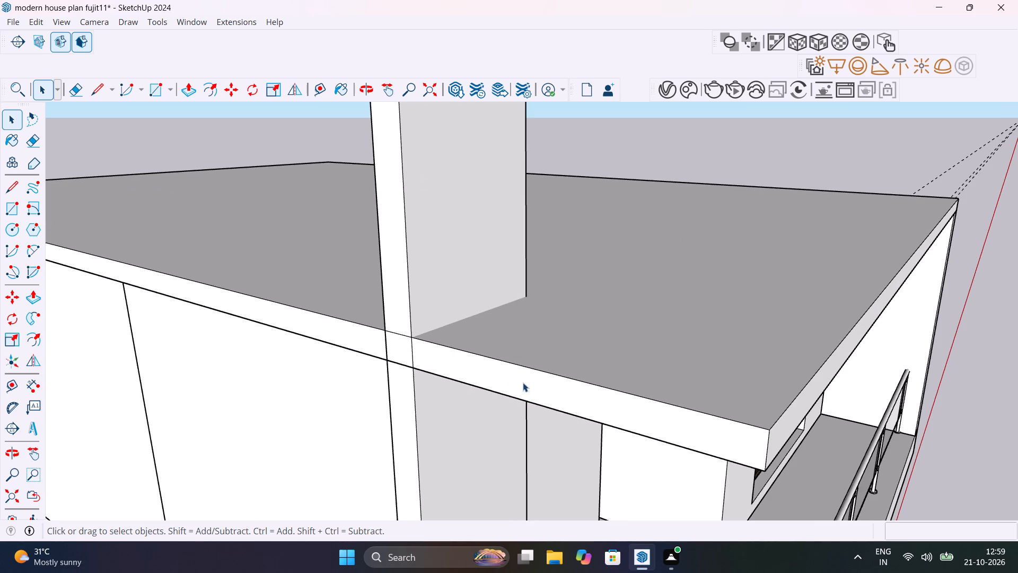
left_click(414, 389)
triple_click(434, 407)
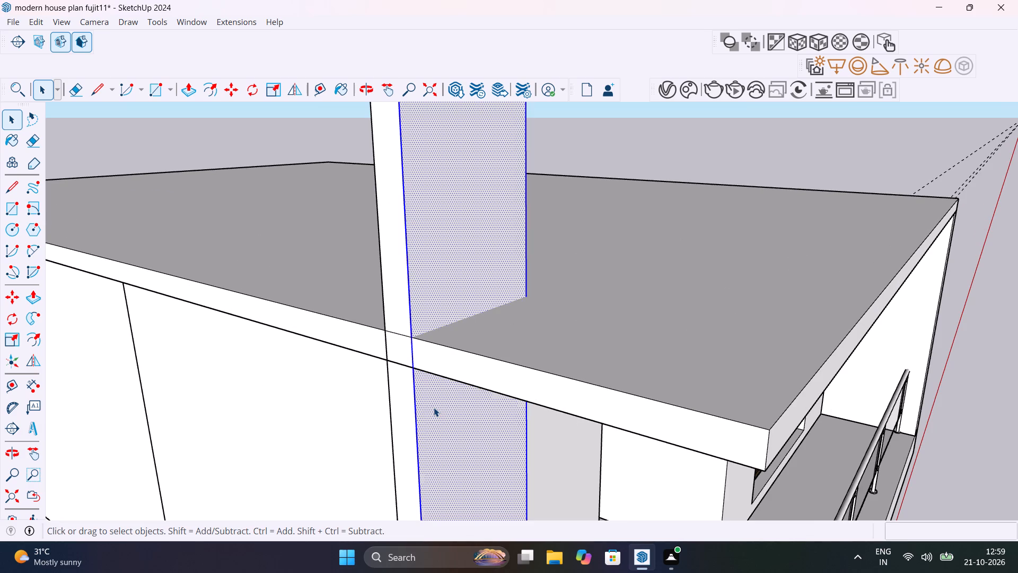
right_click(434, 407)
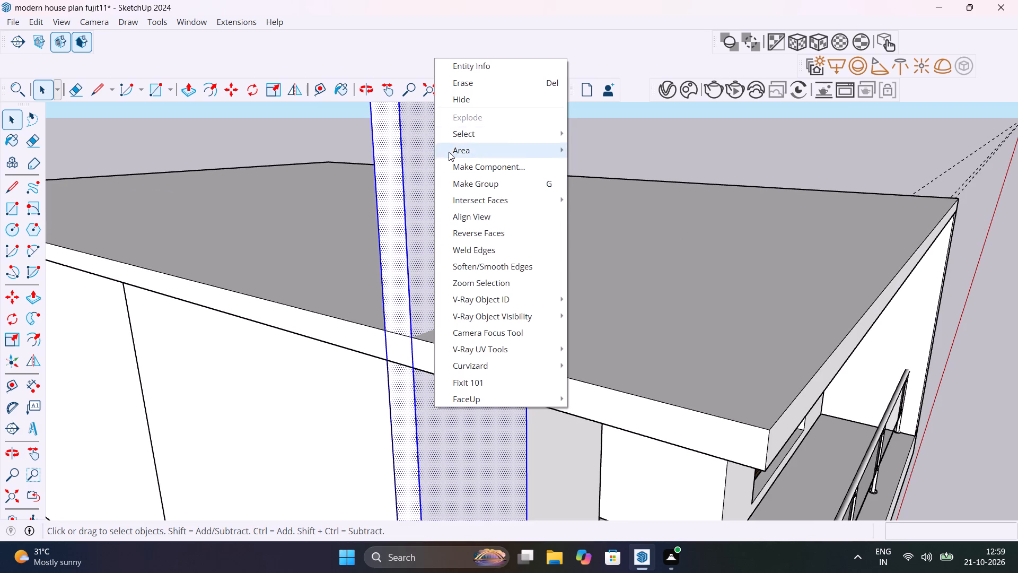
left_click(496, 179)
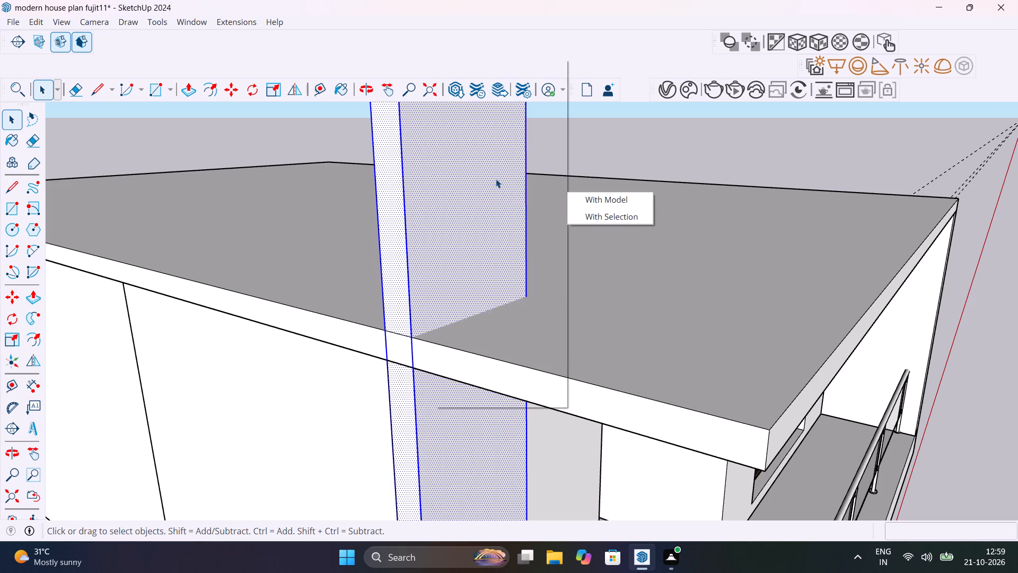
Hide the pillar group.
right_click(443, 416)
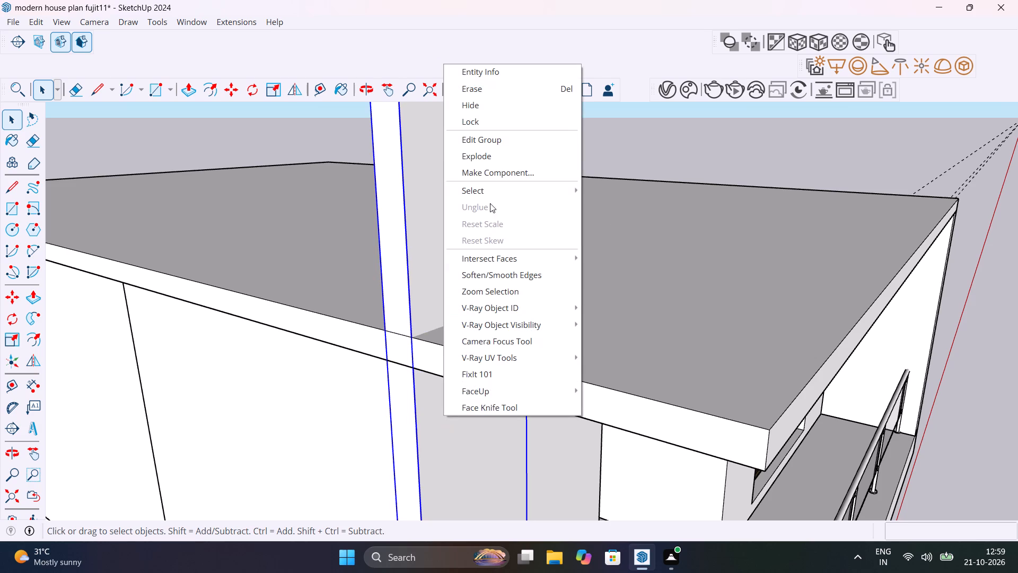
left_click(476, 105)
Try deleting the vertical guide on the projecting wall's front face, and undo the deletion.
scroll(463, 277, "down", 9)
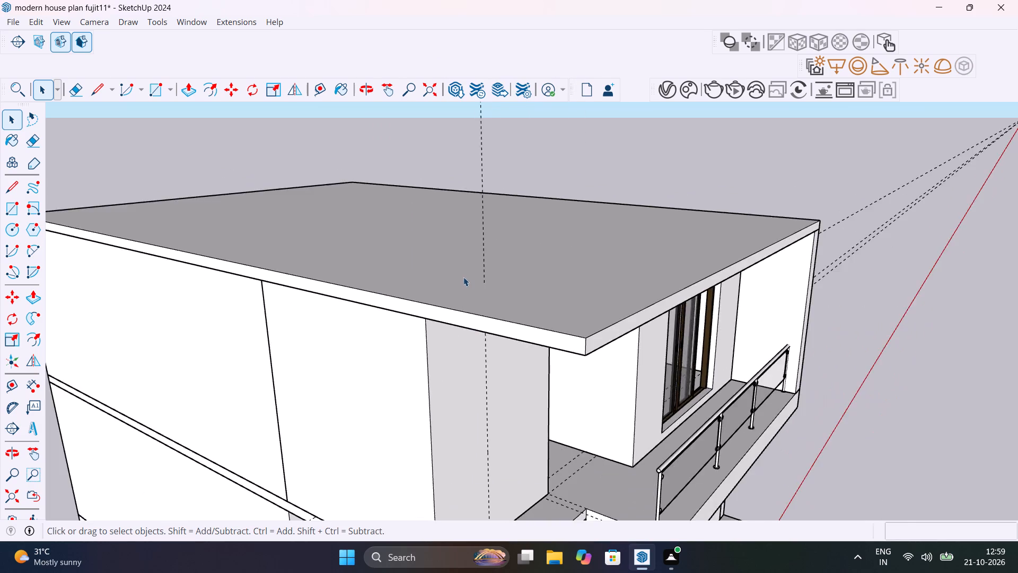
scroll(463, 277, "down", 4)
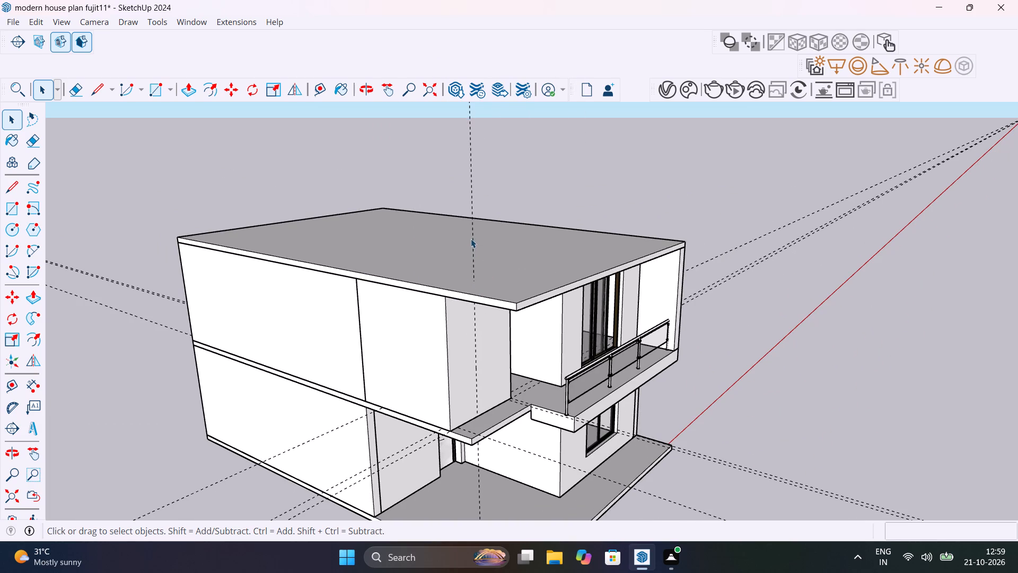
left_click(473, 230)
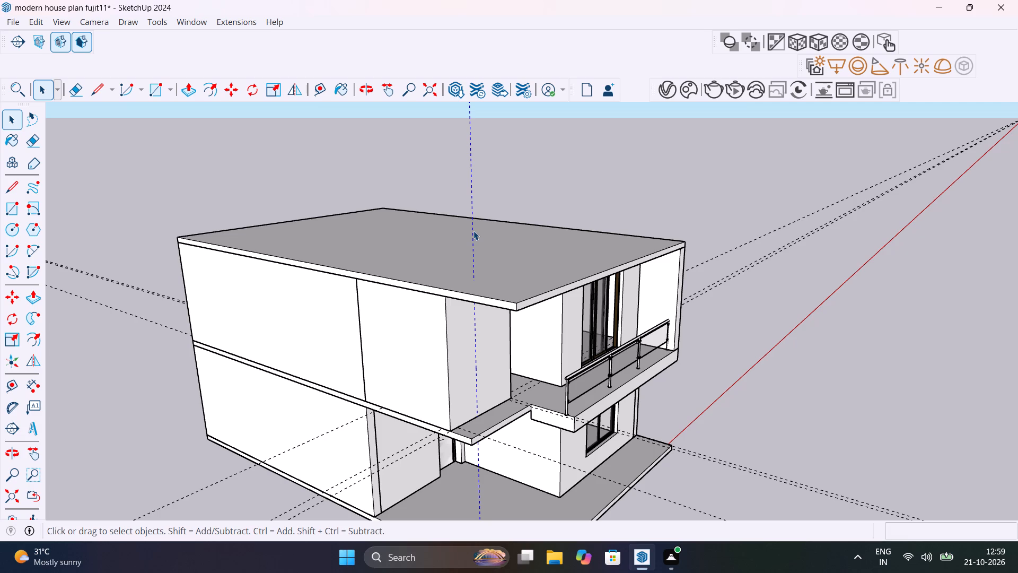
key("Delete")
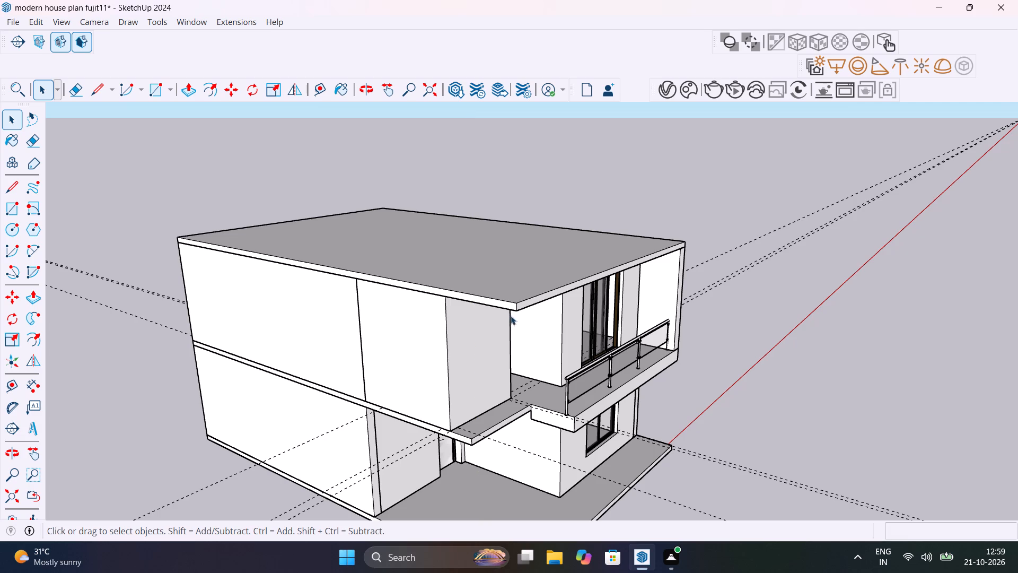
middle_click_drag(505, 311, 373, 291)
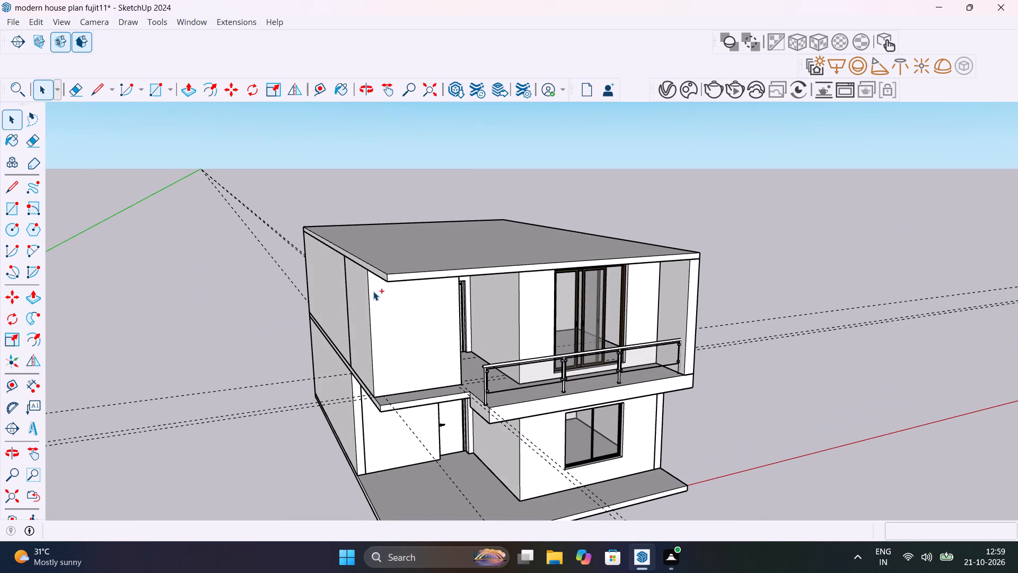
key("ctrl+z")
Open the roof slab for editing and draw a 6" vertical line across its side face at the projecting wall's front corner.
middle_click_drag(446, 325, 458, 308)
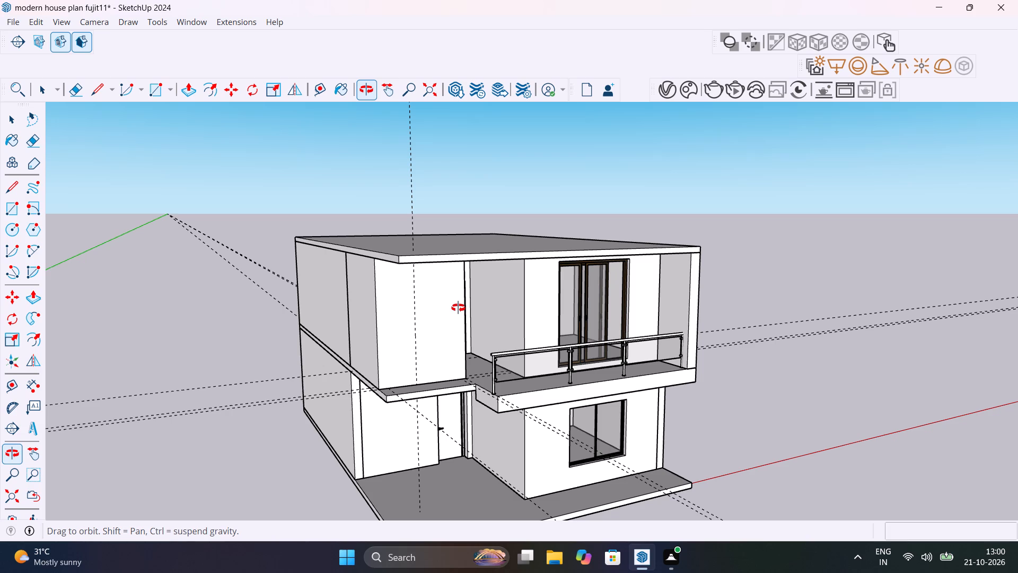
middle_click_drag(458, 308, 569, 355)
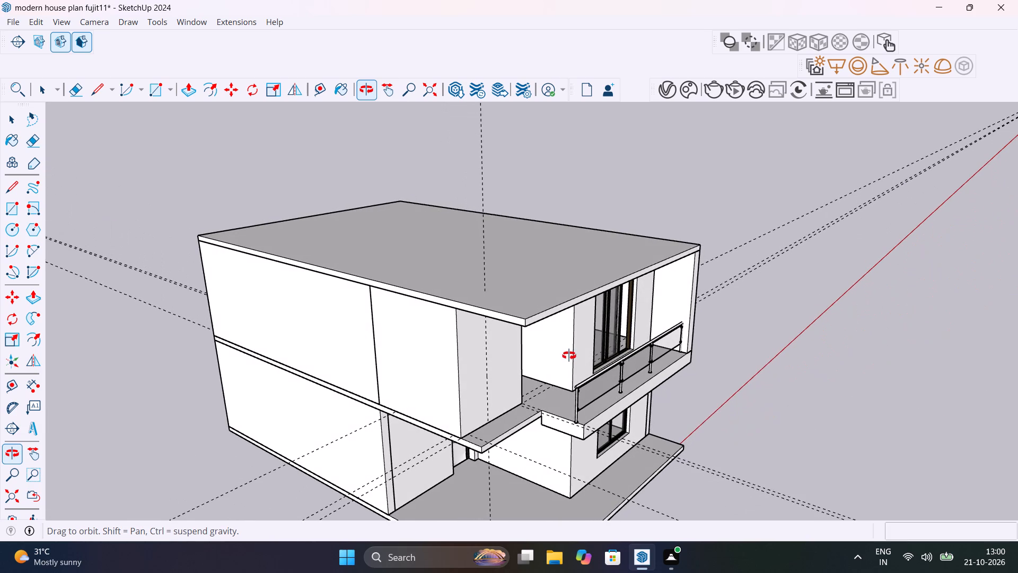
middle_click_drag(569, 355, 532, 386)
scroll(410, 343, "up", 6)
left_click(410, 343)
triple_click(435, 341)
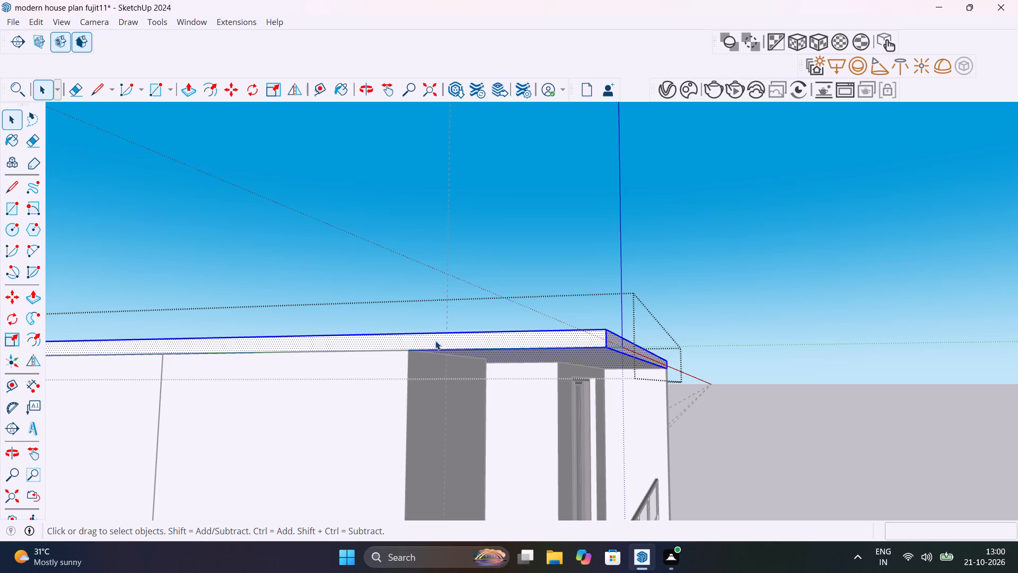
key("l")
left_click(409, 347)
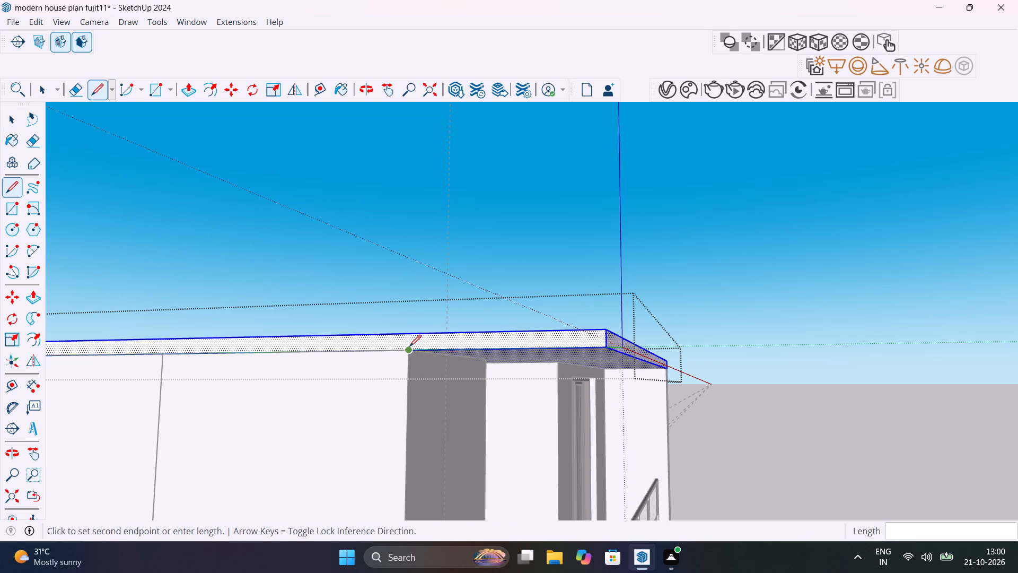
left_click(408, 335)
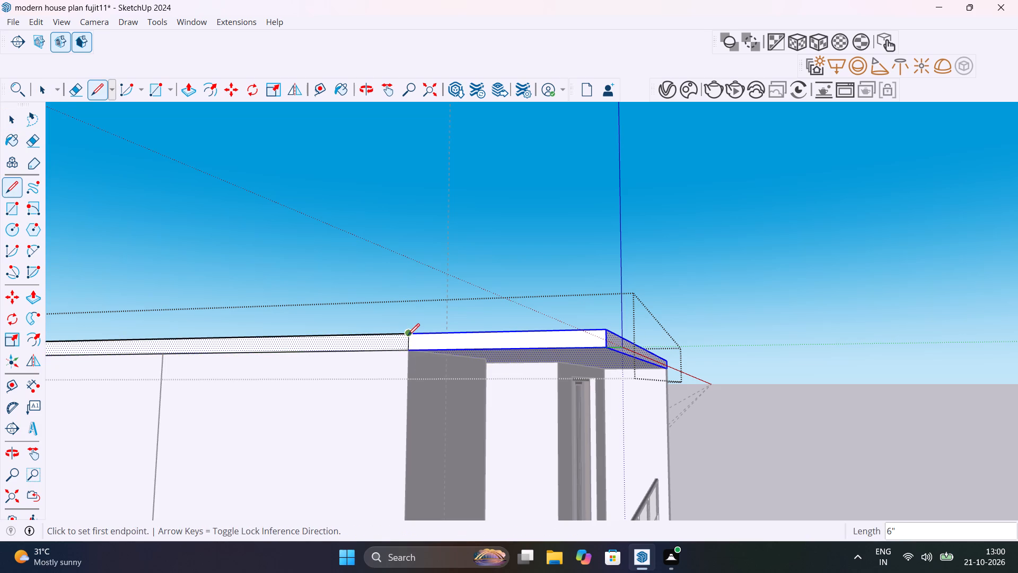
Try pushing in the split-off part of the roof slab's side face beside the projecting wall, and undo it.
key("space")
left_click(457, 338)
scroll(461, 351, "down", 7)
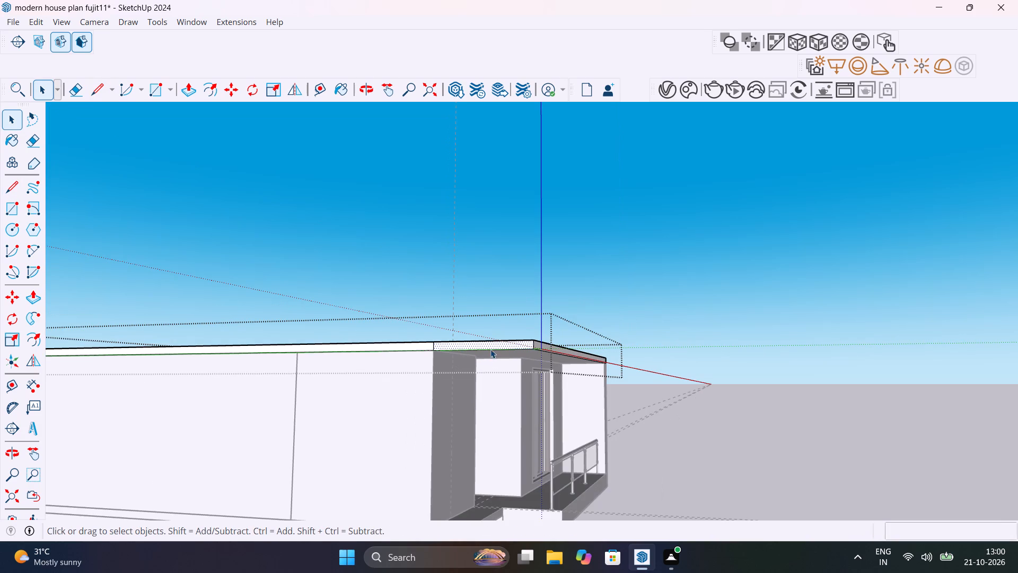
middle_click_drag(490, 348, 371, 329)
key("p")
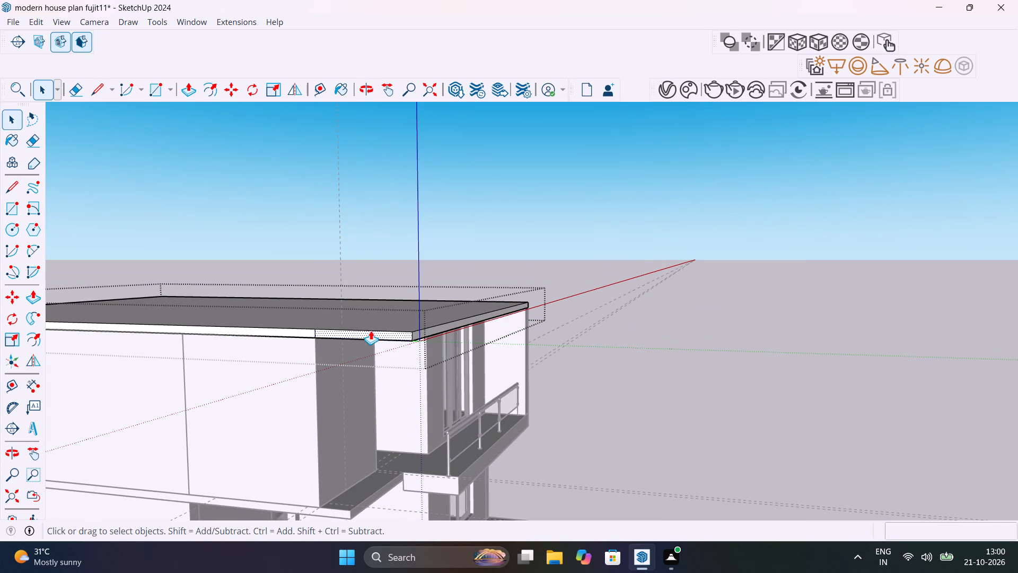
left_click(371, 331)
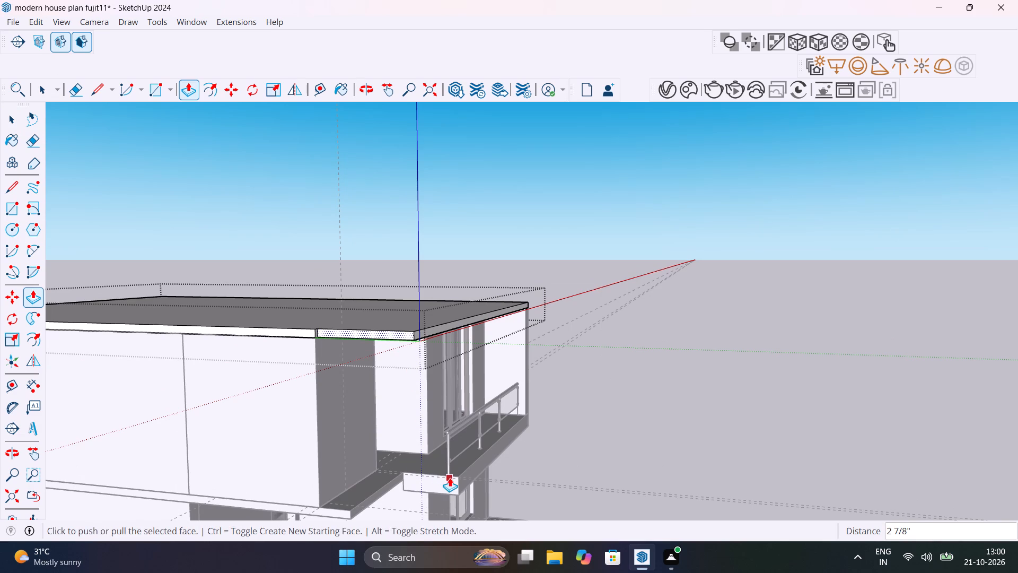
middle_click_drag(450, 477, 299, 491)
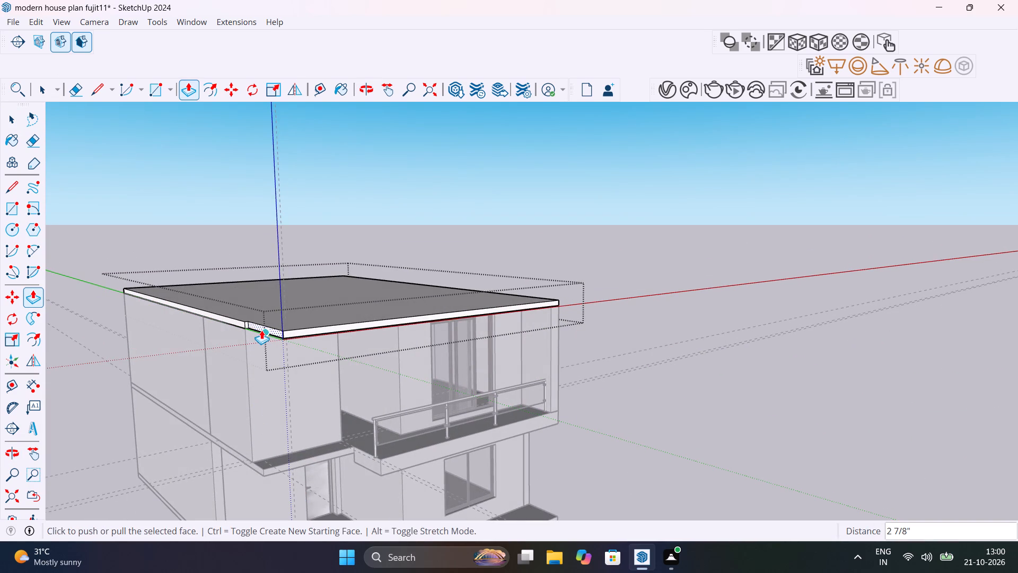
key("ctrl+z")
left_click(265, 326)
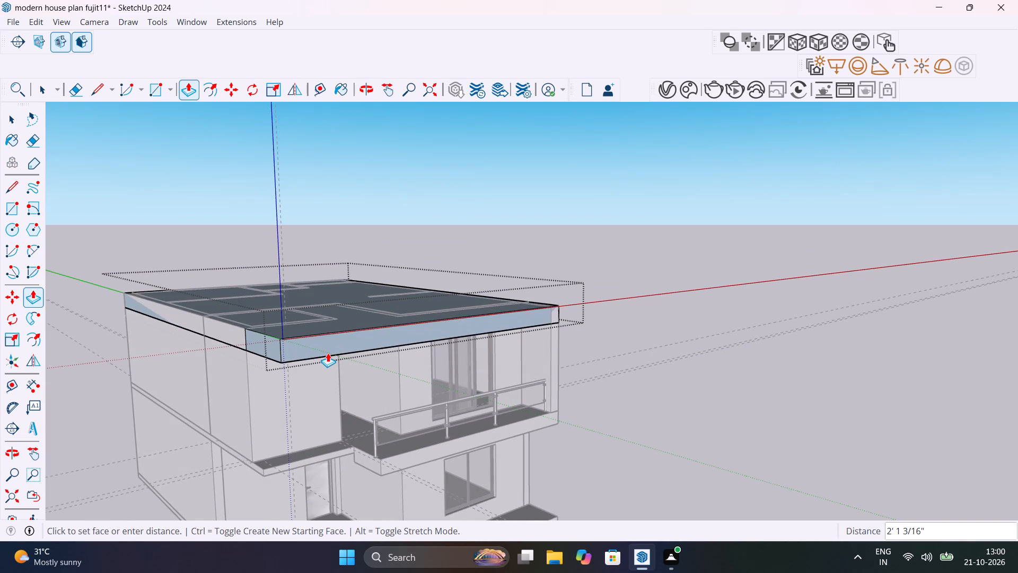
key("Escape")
Push the split-off part of the slab's side face inward about 6' 9 7/16" to notch the roof beside the projecting wall, and leave slab editing.
scroll(268, 327, "up", 11)
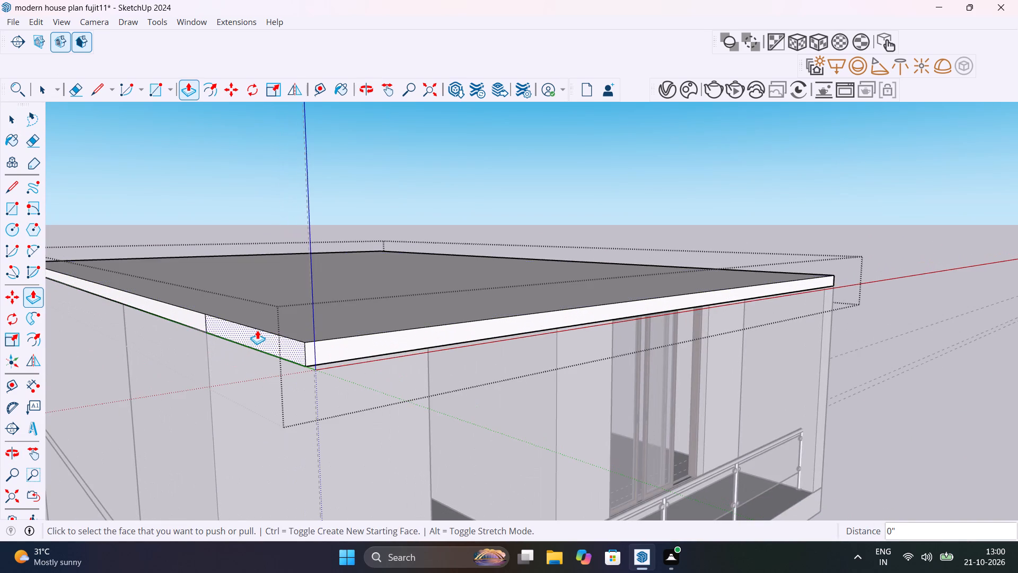
left_click(261, 333)
scroll(390, 351, "down", 15)
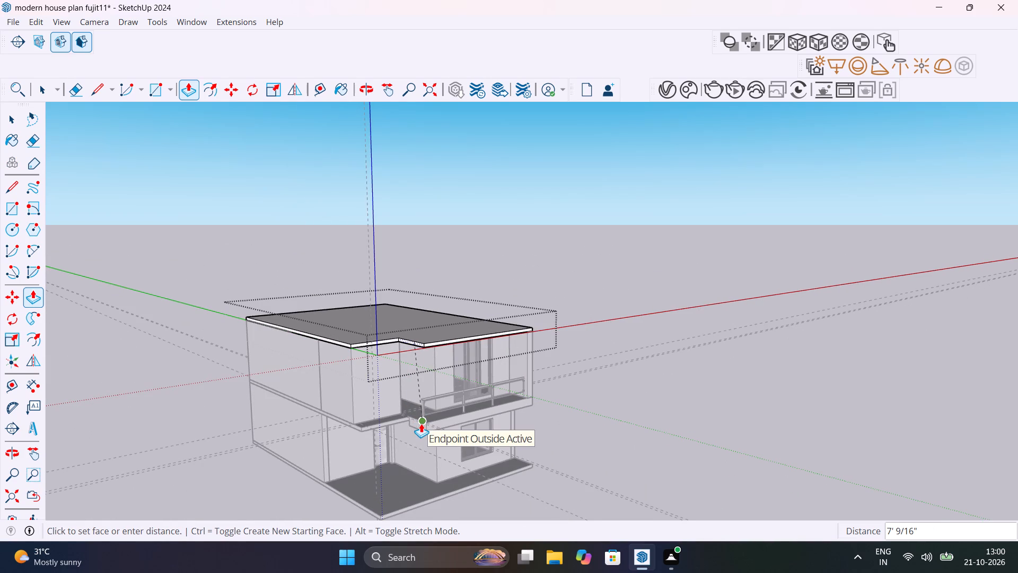
scroll(421, 423, "up", 11)
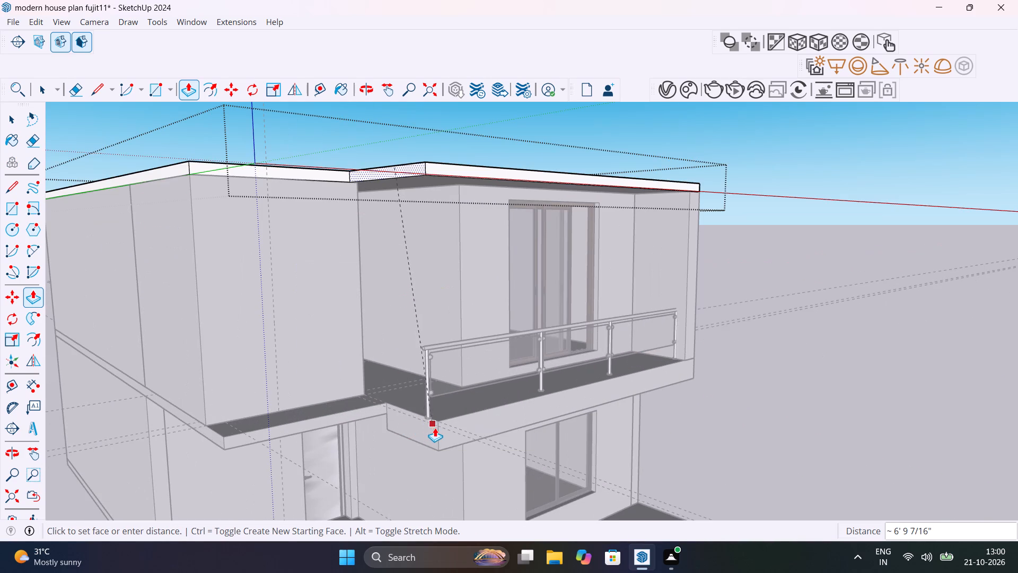
left_click(407, 418)
key("space")
left_click(800, 358)
Examine the notched roof slab and the balcony side of the house from above and below.
scroll(324, 278, "up", 1)
middle_click_drag(326, 297, 330, 316)
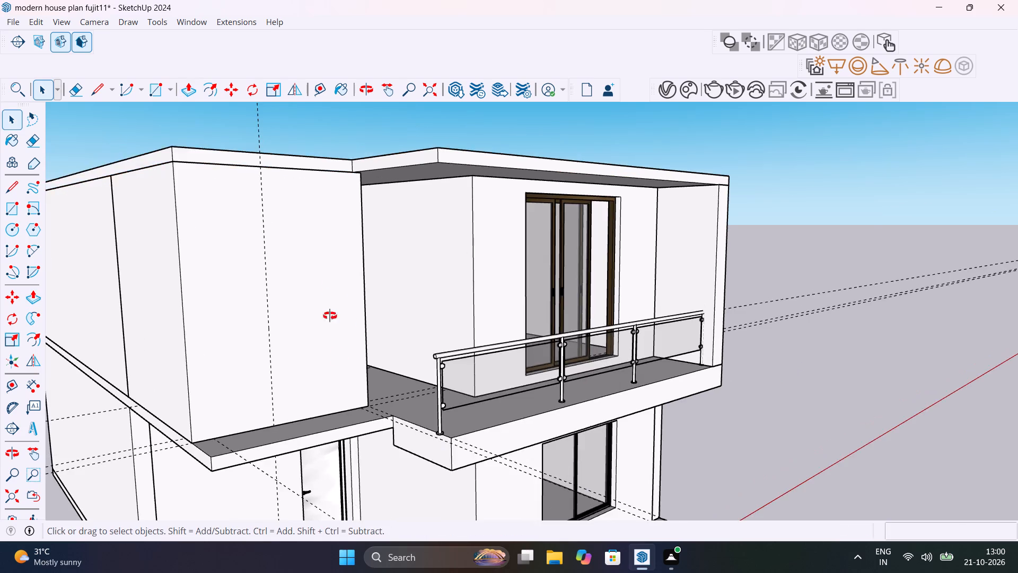
middle_click_drag(330, 316, 356, 428)
scroll(356, 429, "down", 1)
scroll(345, 351, "up", 1)
scroll(345, 351, "down", 7)
middle_click_drag(359, 370, 328, 202, "shift")
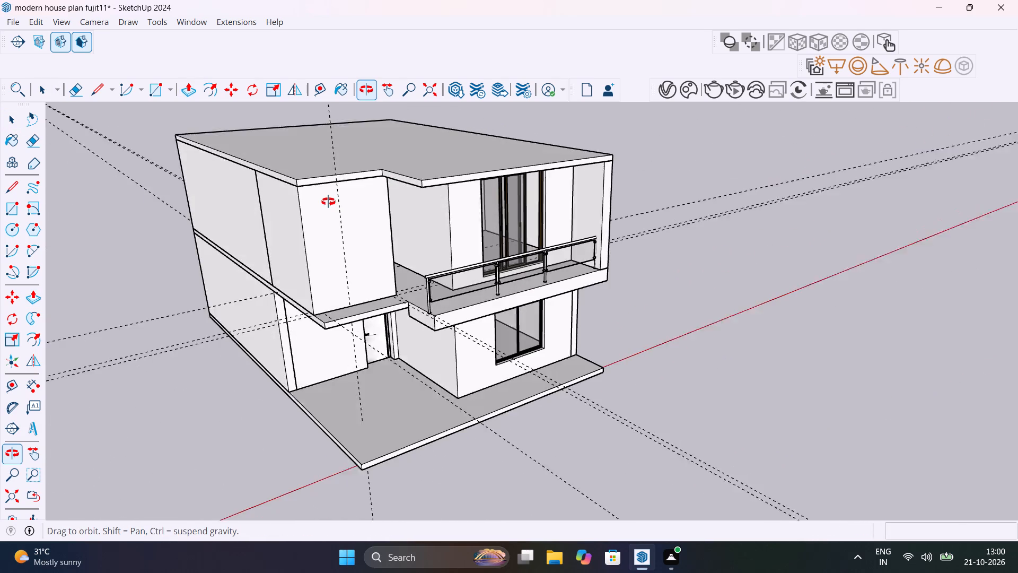
middle_click_drag(328, 202, 264, 309, "shift")
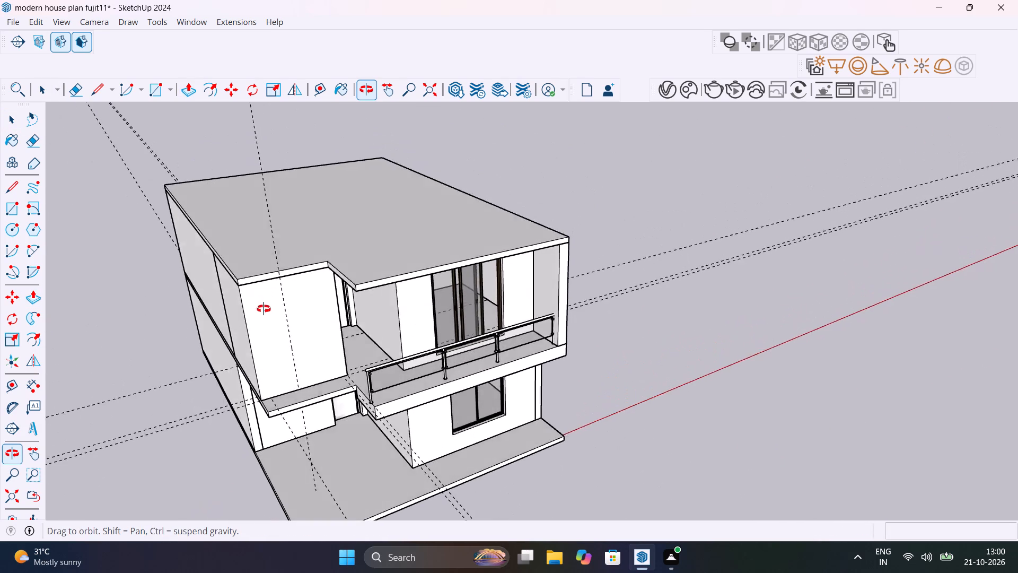
middle_click_drag(264, 309, 228, 180, "shift")
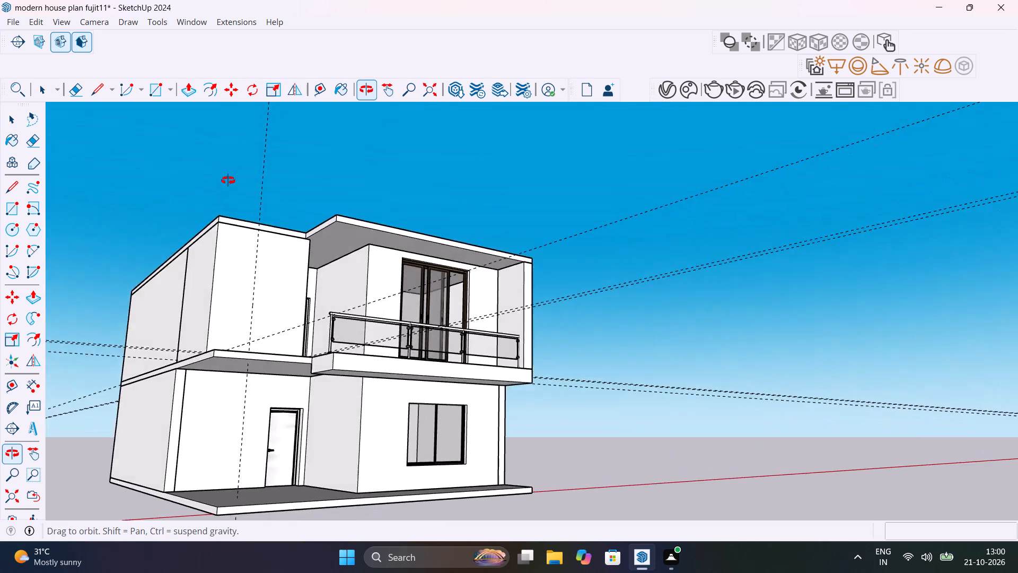
middle_click_drag(228, 180, 334, 301, "shift")
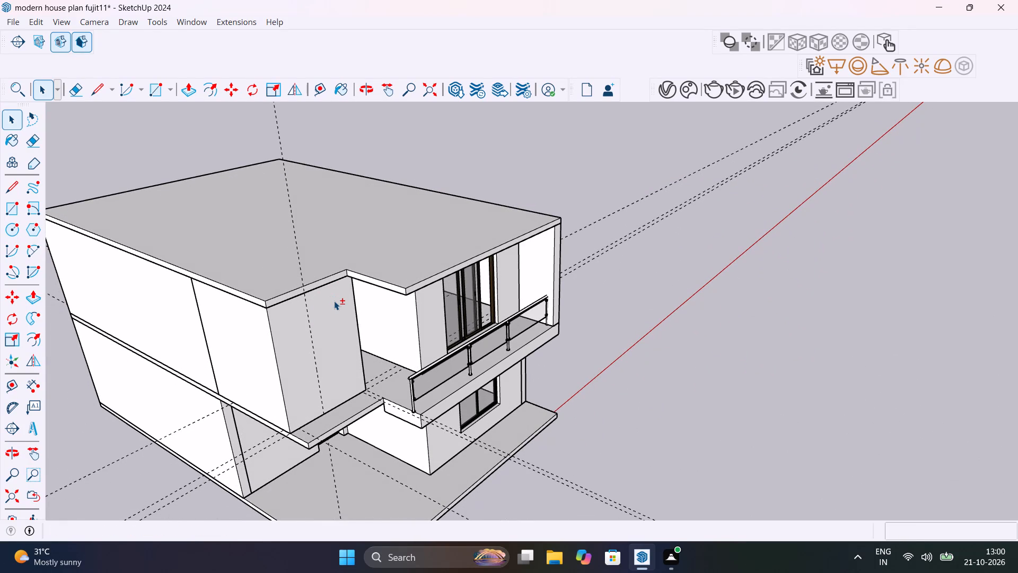
Unhide the last hidden object, the tall pillar group.
left_click(32, 23)
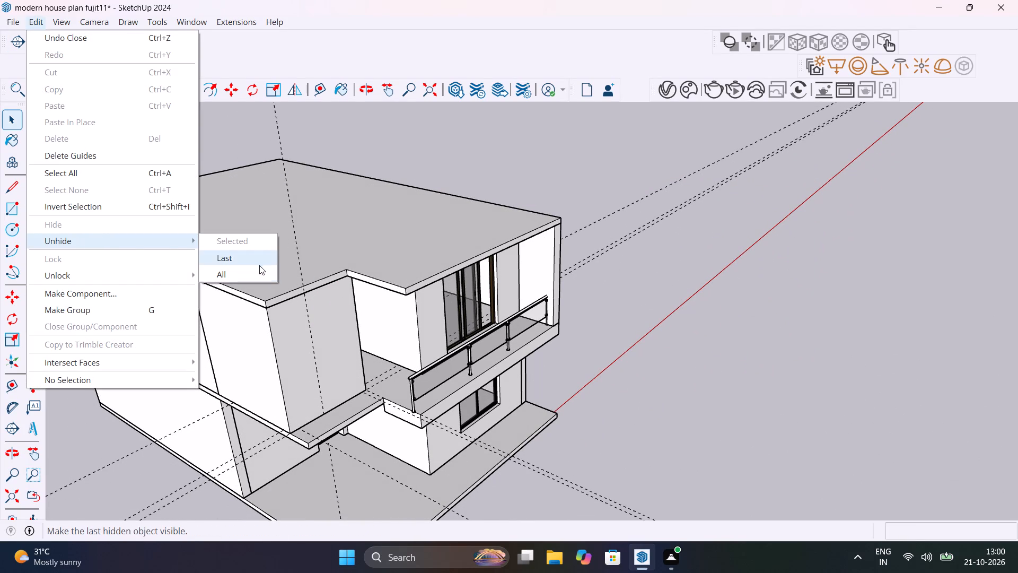
left_click(257, 261)
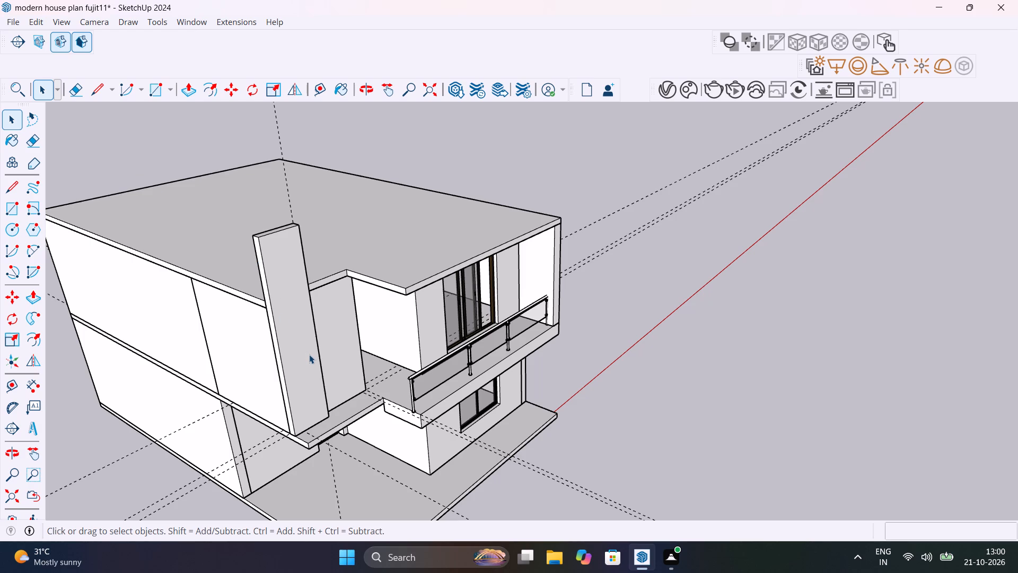
Examine how the tall pillar meets the notched roof slab and the front facade from several angles.
middle_click_drag(392, 369, 230, 316)
scroll(230, 316, "down", 1)
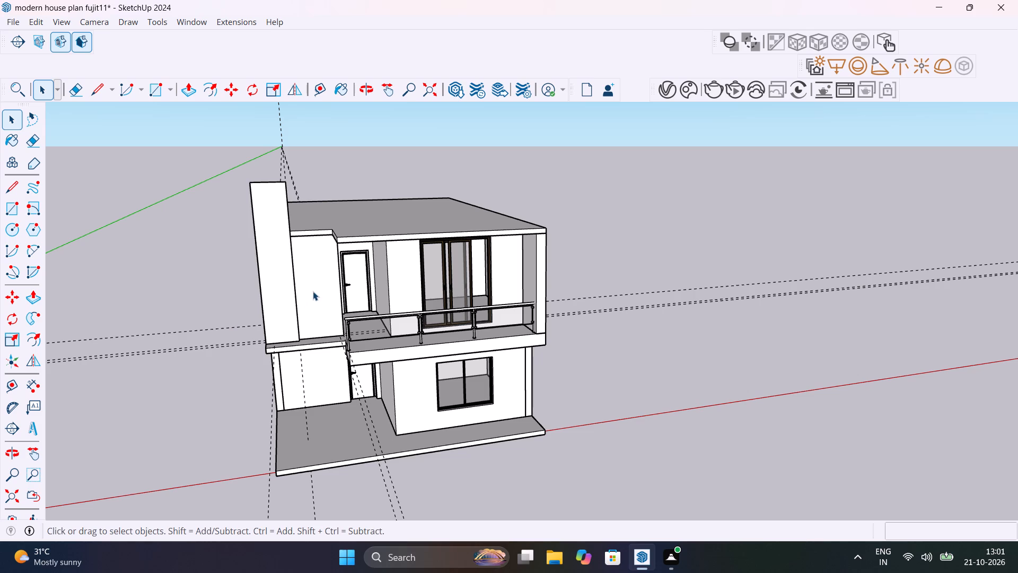
middle_click_drag(313, 291, 254, 325)
scroll(230, 316, "up", 10)
middle_click_drag(283, 327, 375, 371)
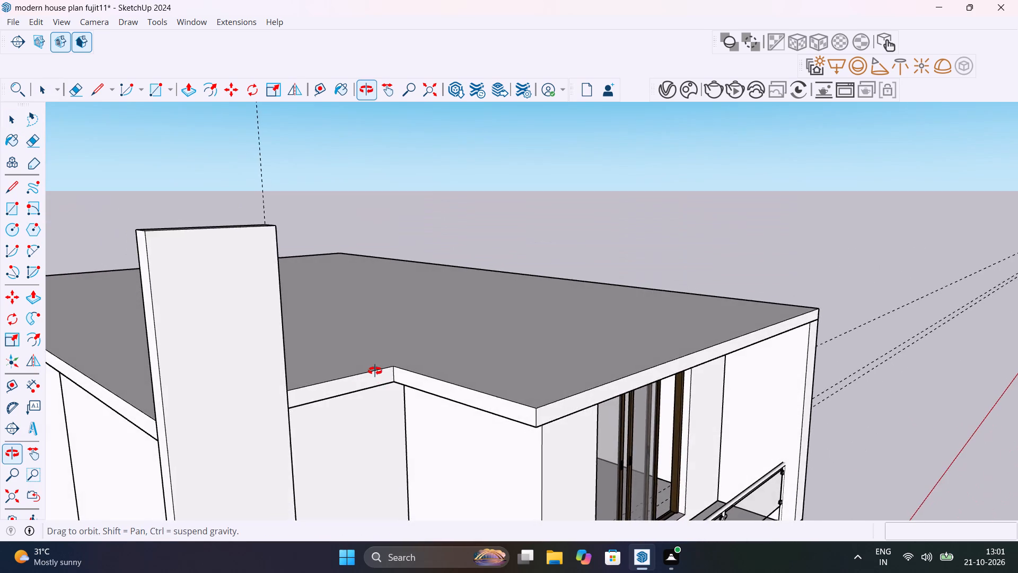
middle_click_drag(375, 371, 392, 309)
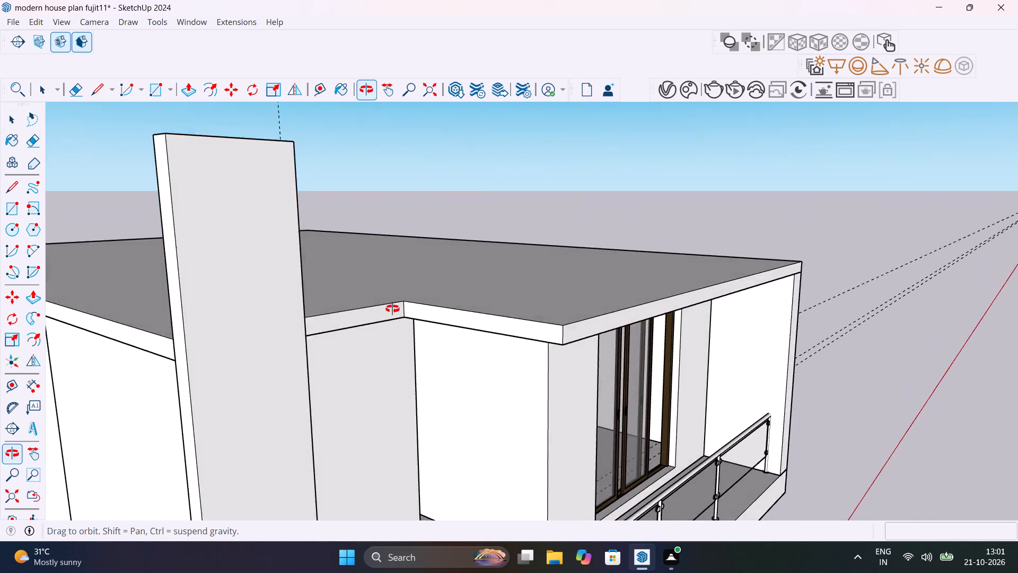
middle_click_drag(392, 309, 291, 369)
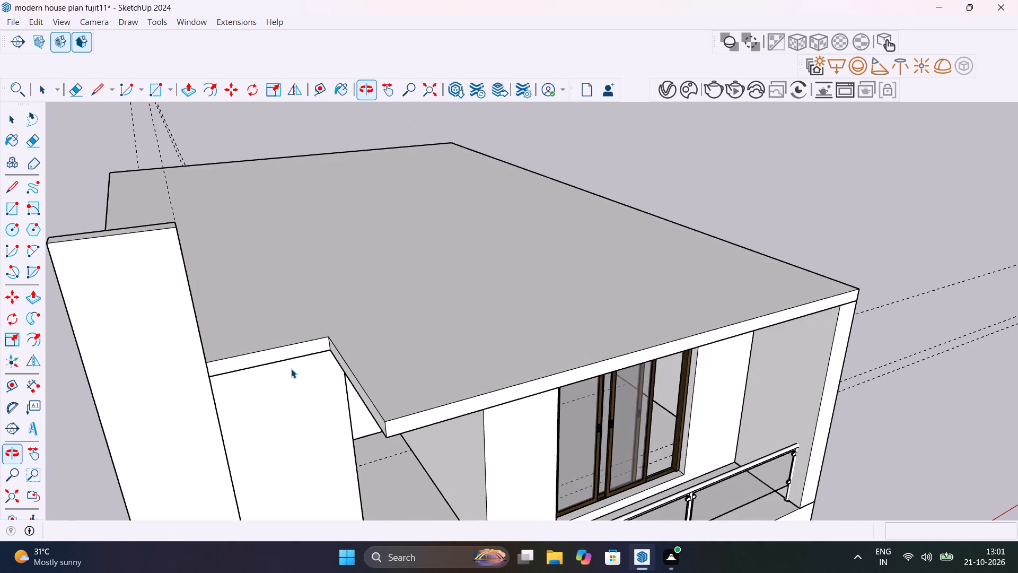
scroll(291, 369, "down", 7)
middle_click_drag(403, 427, 419, 340)
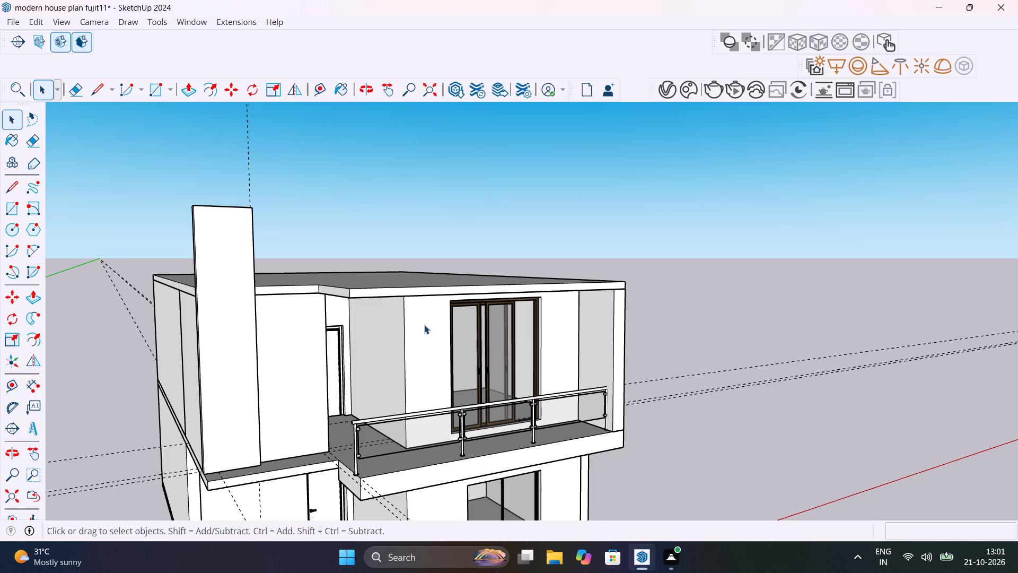
scroll(424, 331, "up", 1)
middle_click_drag(424, 329, 268, 431)
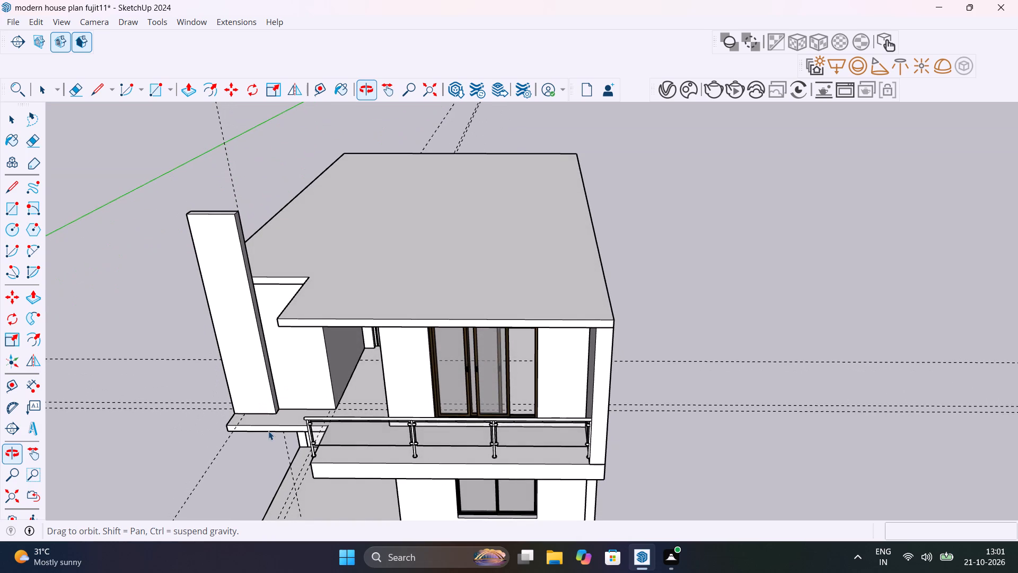
Draw a 2 1/8" by 7" rectangle on the first-floor slab, in the corner between the pillar and the projecting wall.
scroll(283, 405, "up", 10)
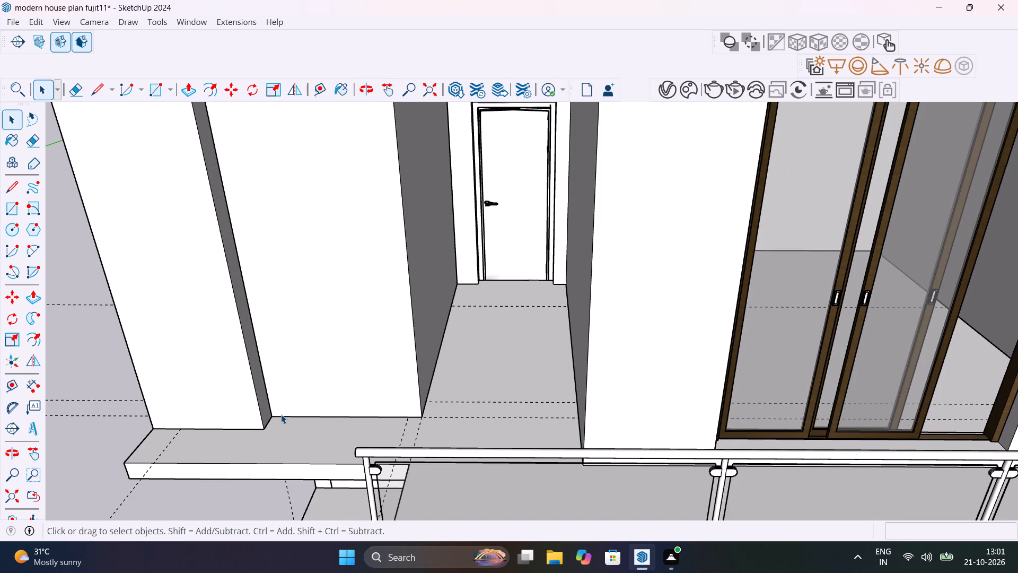
scroll(282, 426, "up", 13)
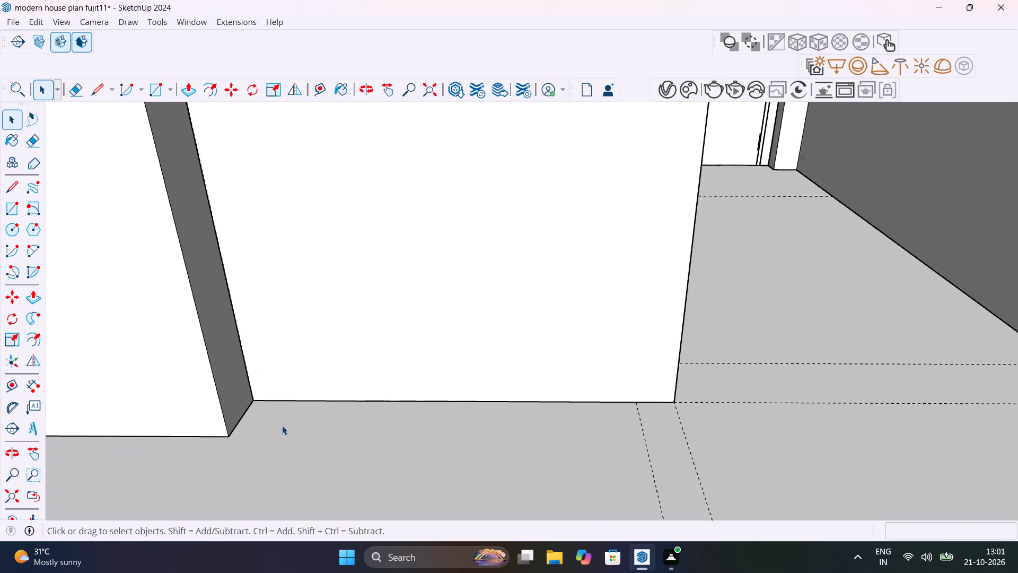
scroll(282, 426, "up", 3)
key("r")
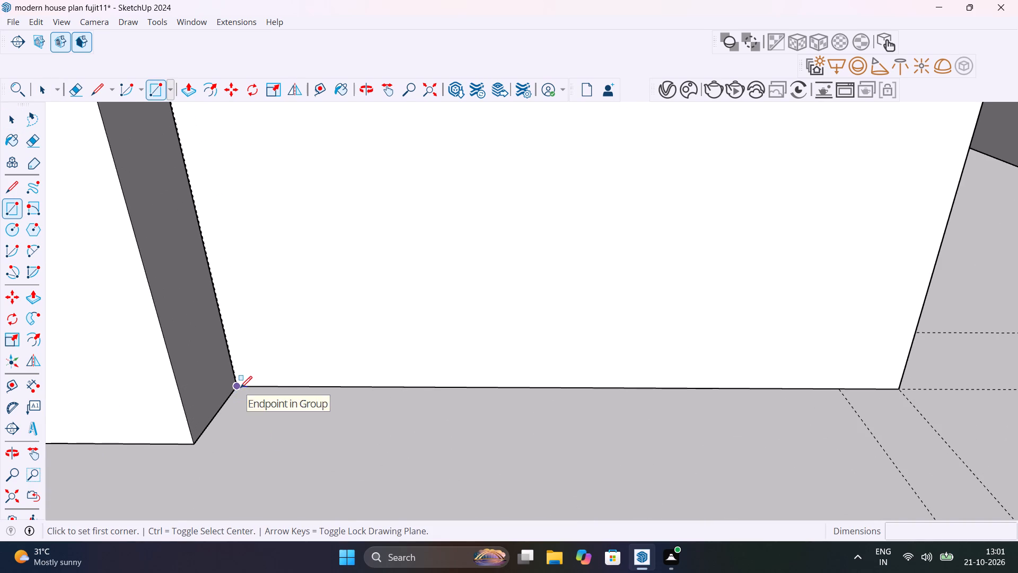
left_click(240, 386)
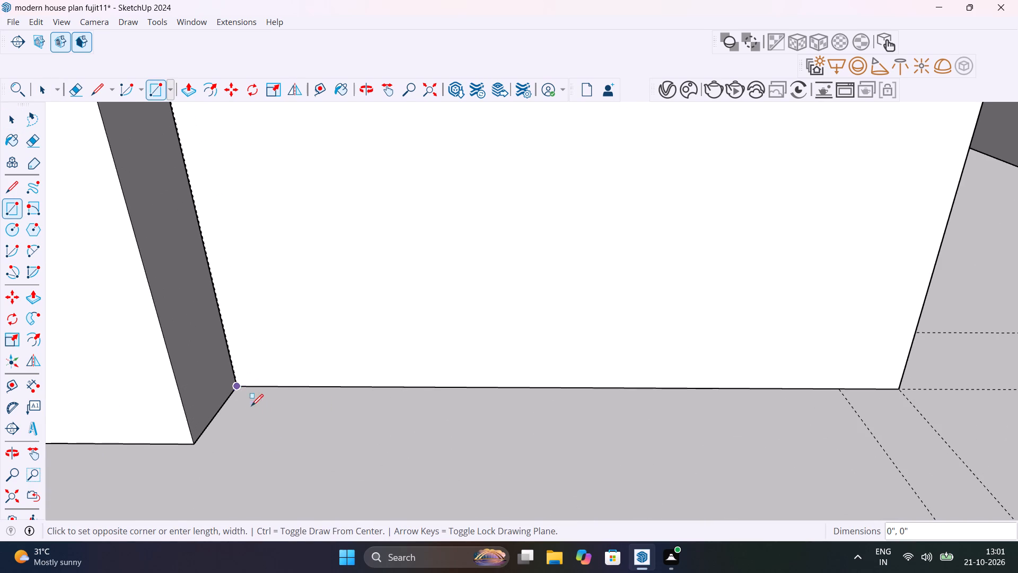
left_click(226, 445)
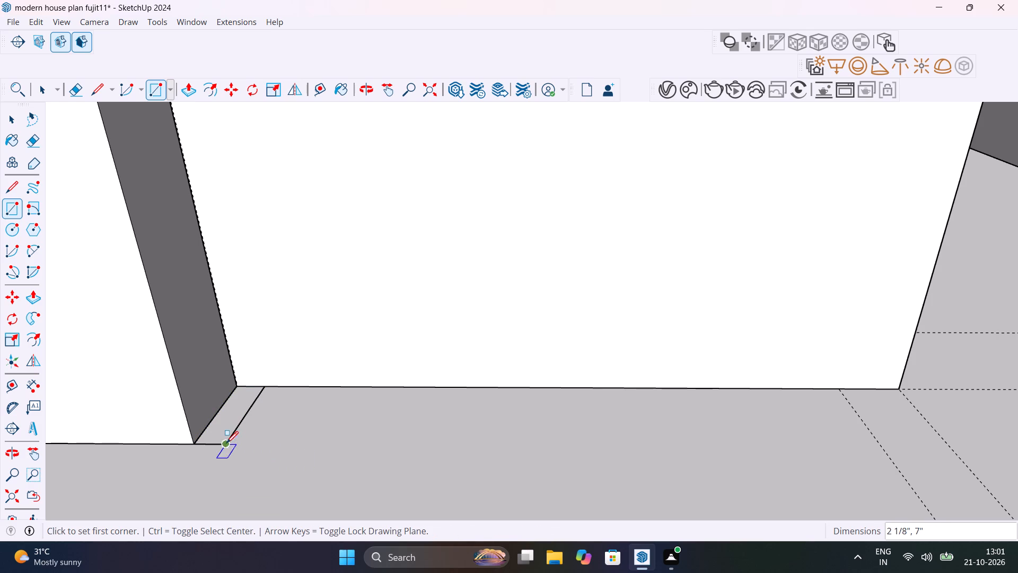
key("space")
Select the small rectangle with its edges and make it a component.
middle_click_drag(232, 445, 383, 516)
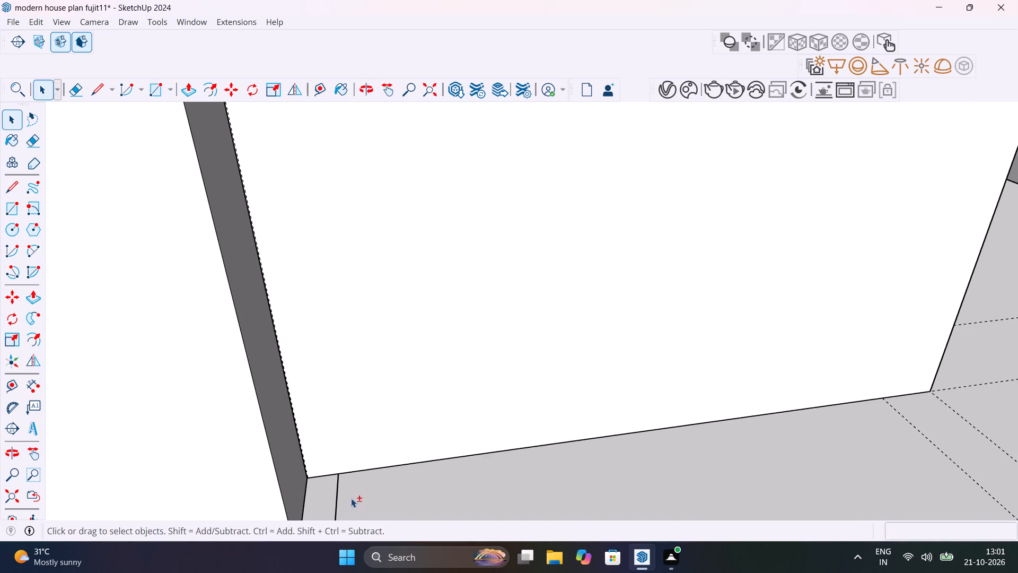
middle_click_drag(351, 497, 367, 421, "shift")
scroll(367, 421, "up", 1)
left_click(336, 449)
double_click(336, 449)
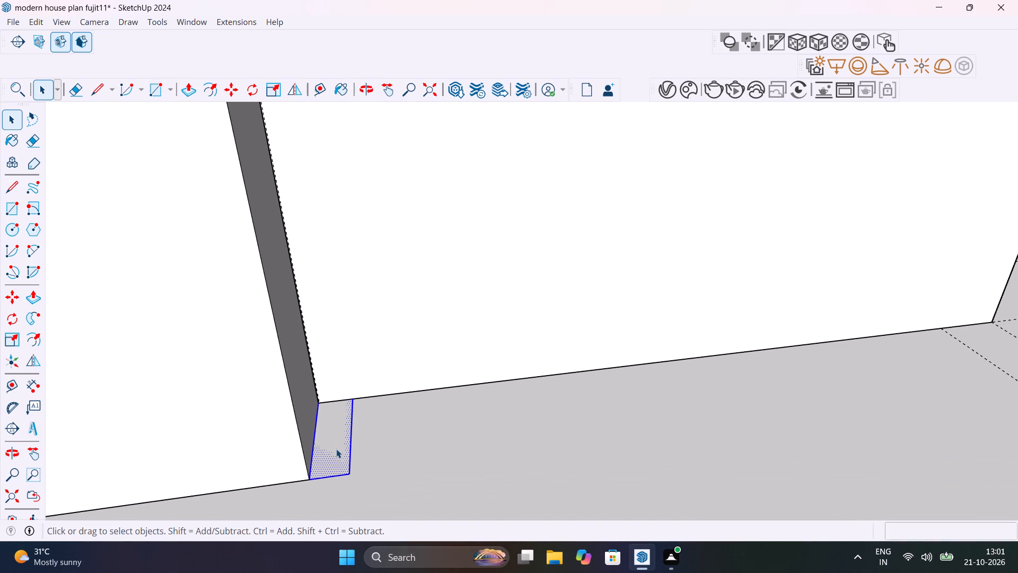
right_click(336, 449)
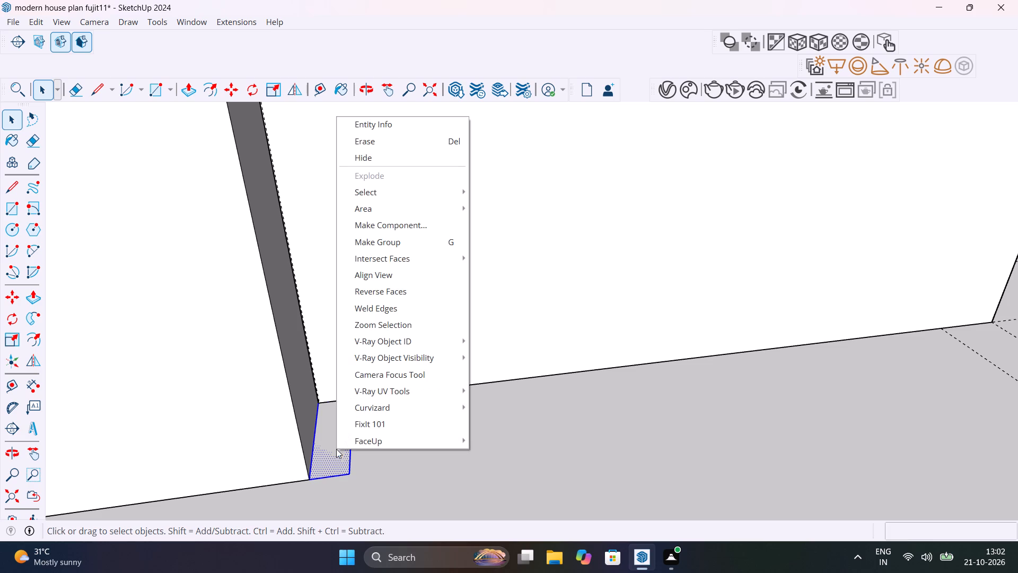
left_click(403, 233)
left_click(509, 443)
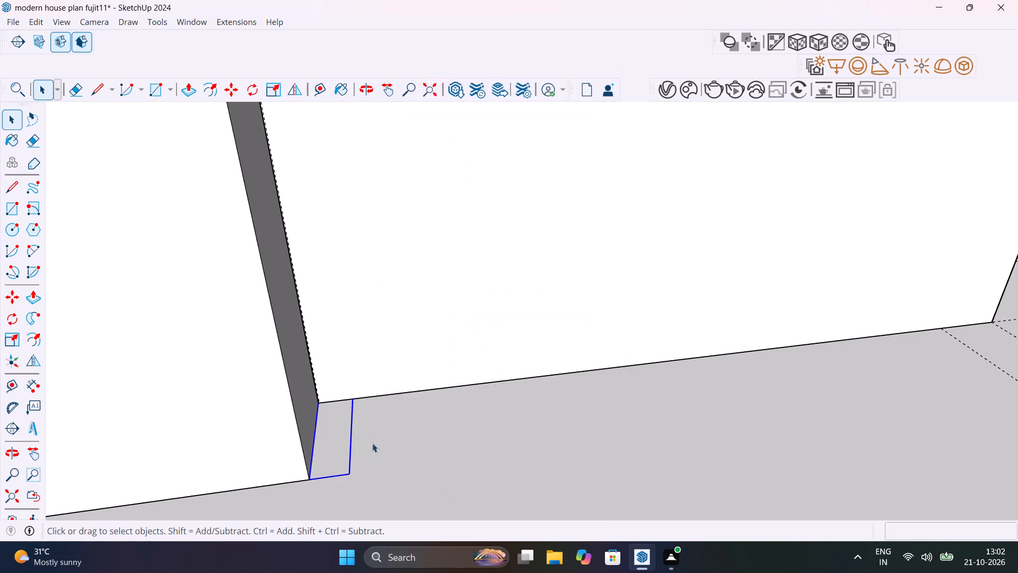
Copy the small rectangle about 3' 7 3/8" along the projecting wall's base and divide the distance into 15 evenly spaced copies.
key("m")
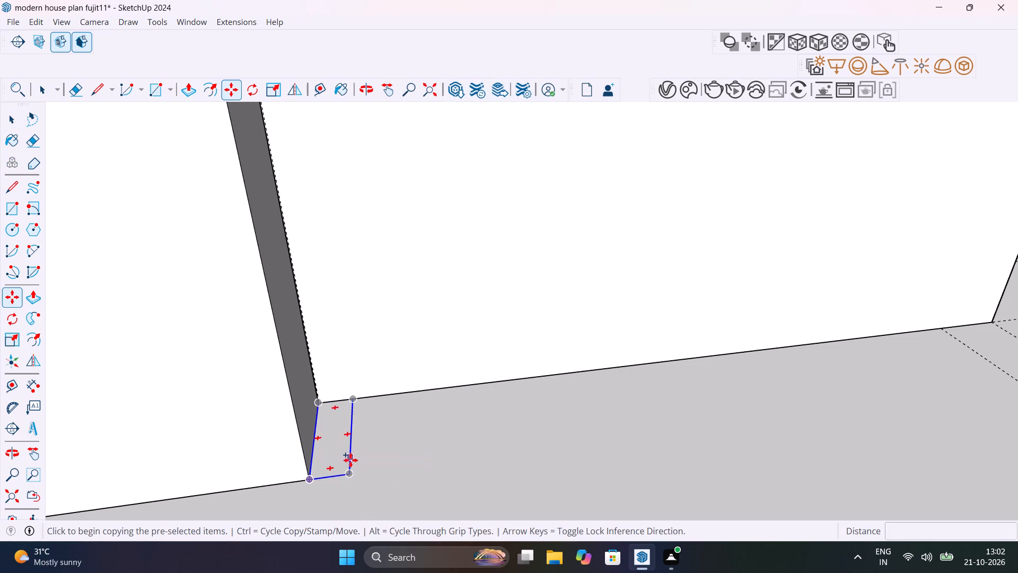
left_click(350, 472)
scroll(525, 458, "down", 15)
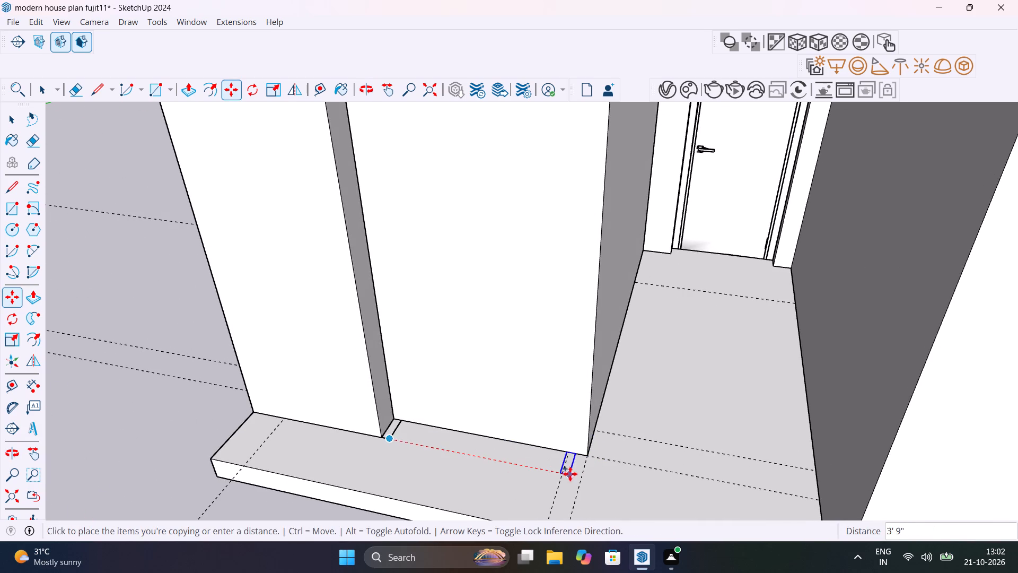
left_click(559, 477)
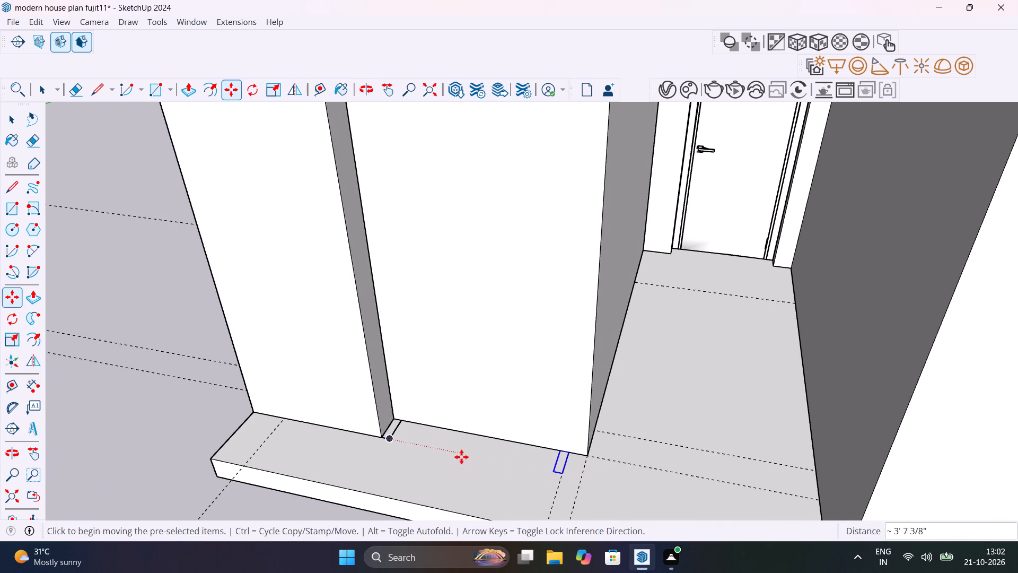
middle_click_drag(503, 464, 575, 487)
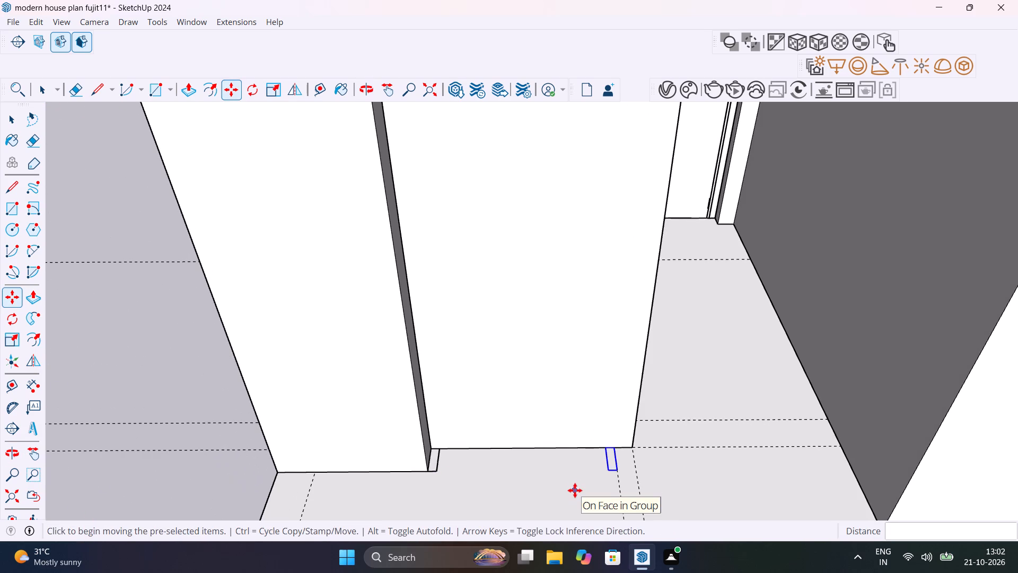
type("15/")
key("Return")
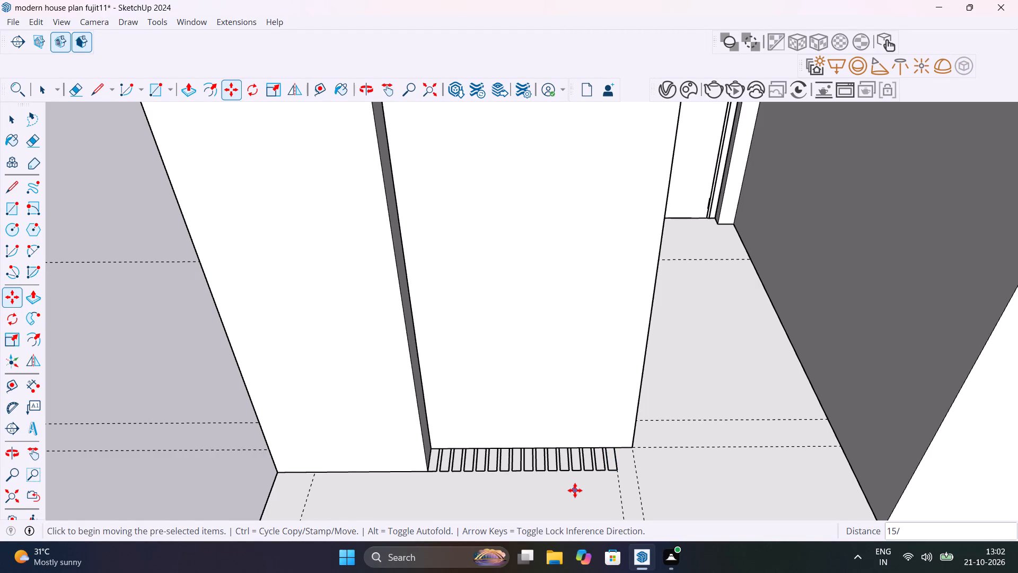
Extrude the first small rectangle component up 15' to the pillar's top, so all its copies become full-height vertical slats.
key("space")
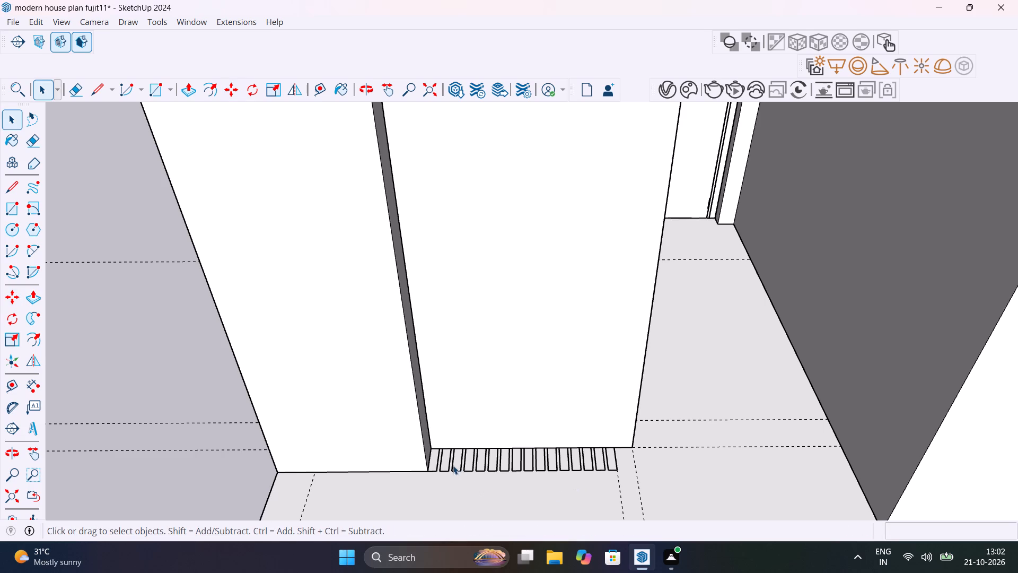
scroll(453, 462, "up", 10)
double_click(401, 466)
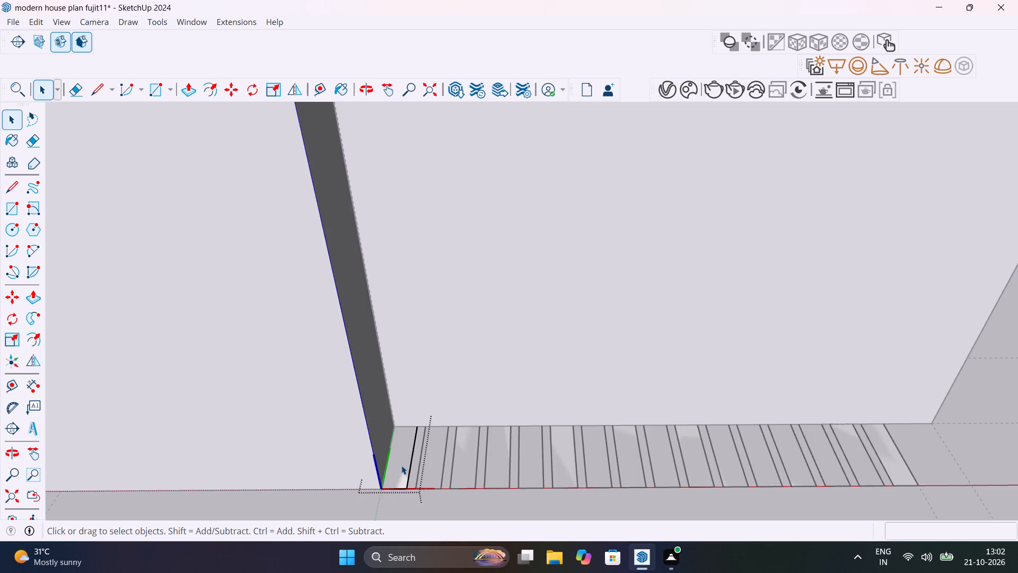
key("p")
left_click(401, 465)
scroll(416, 434, "down", 20)
scroll(416, 434, "down", 5)
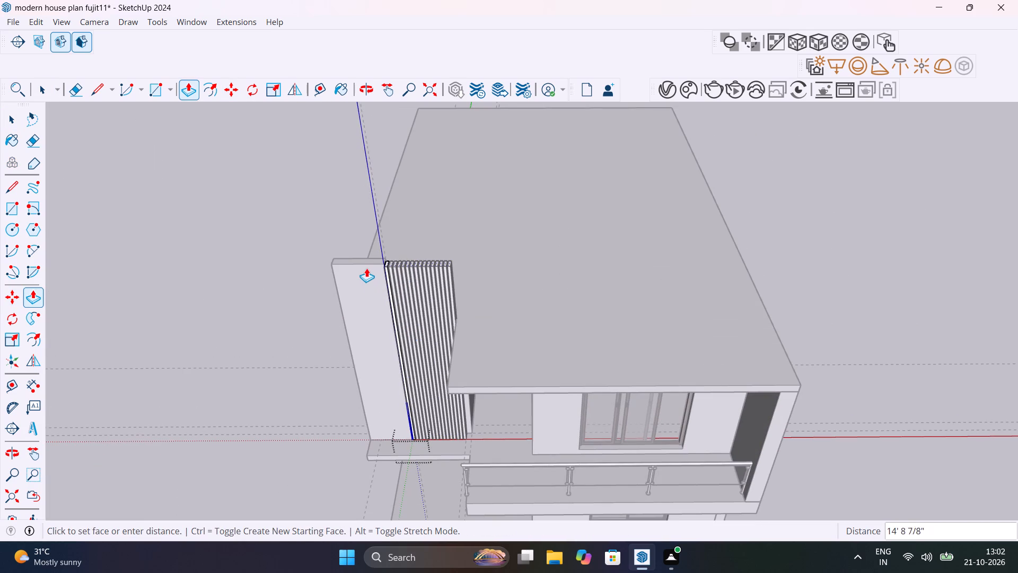
scroll(368, 267, "up", 6)
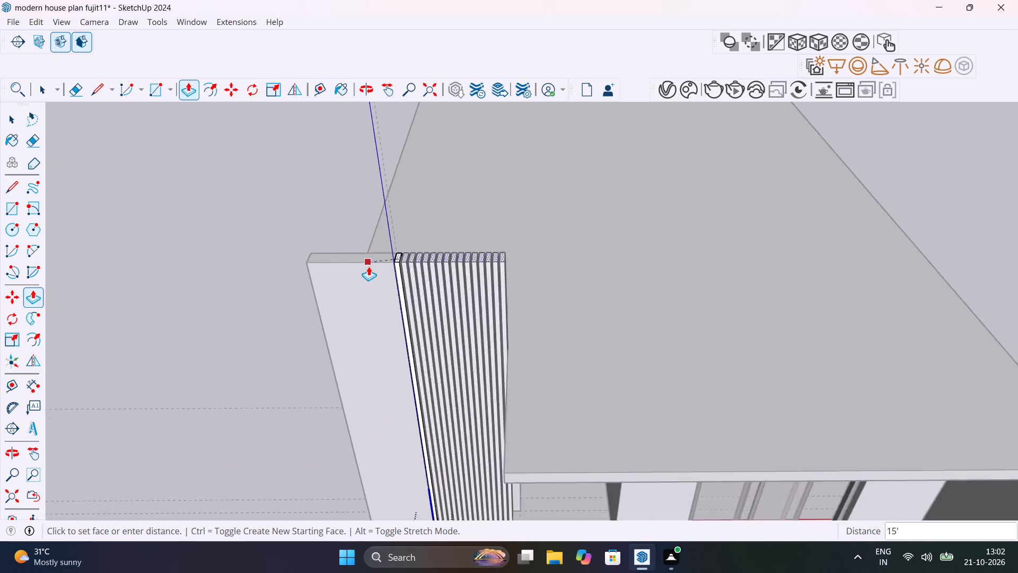
scroll(368, 266, "up", 5)
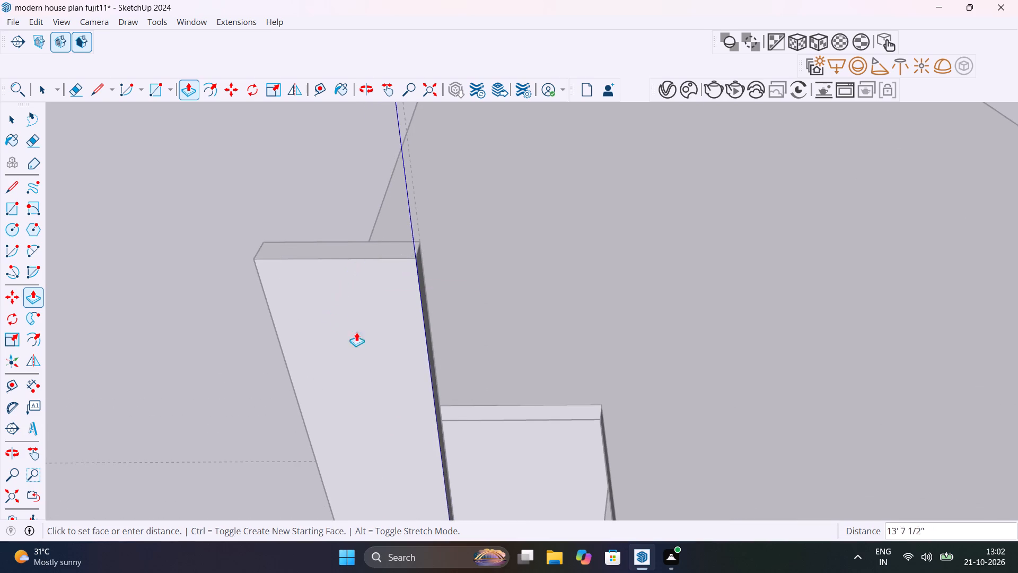
scroll(406, 257, "down", 8)
left_click(407, 256)
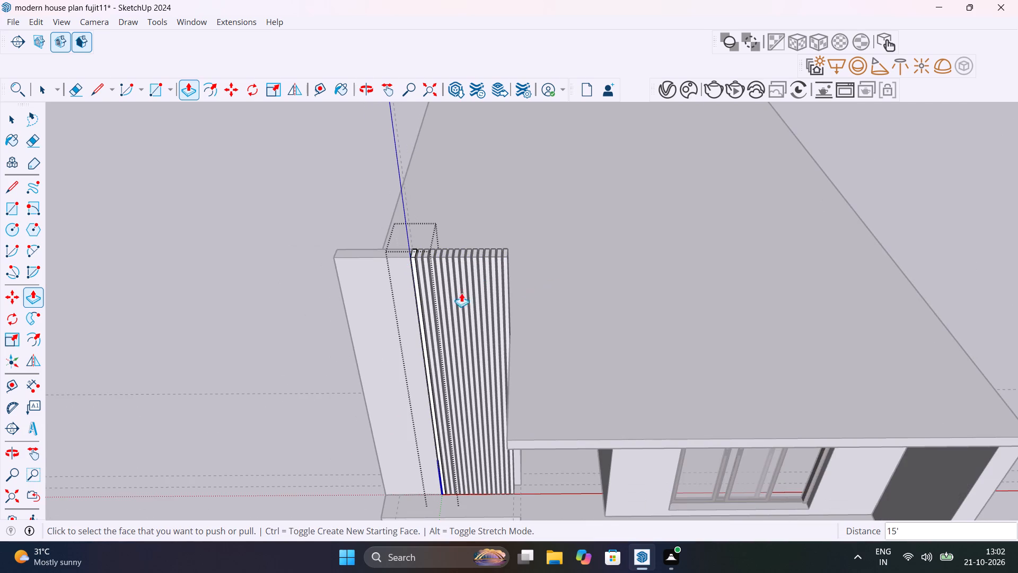
key("space")
left_click(267, 266)
Examine the row of vertical slats beside the pillar and how it meets the roof slab from several angles.
middle_click_drag(295, 303, 464, 210)
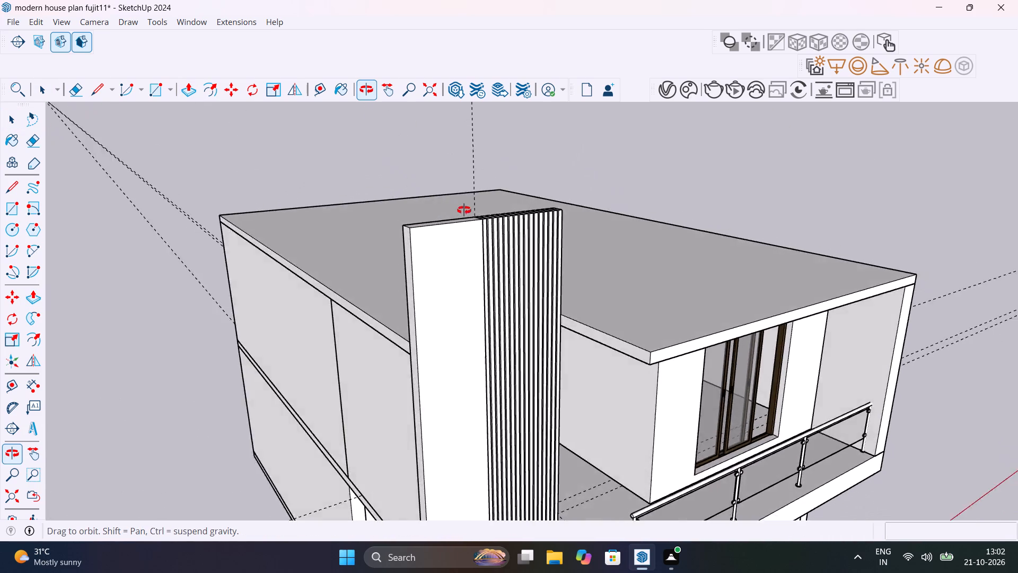
middle_click_drag(464, 210, 197, 246)
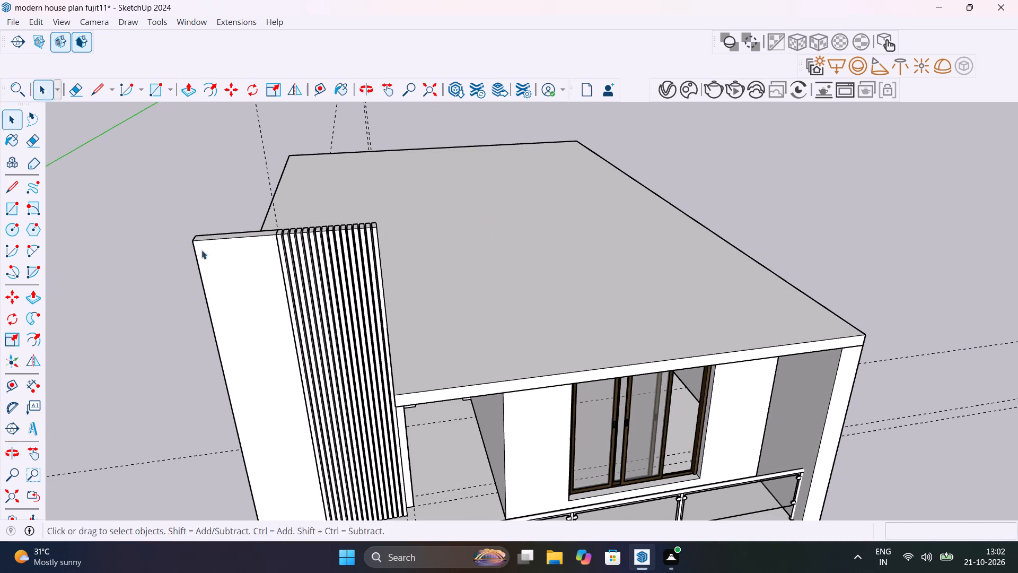
left_click(249, 279)
left_click(357, 277)
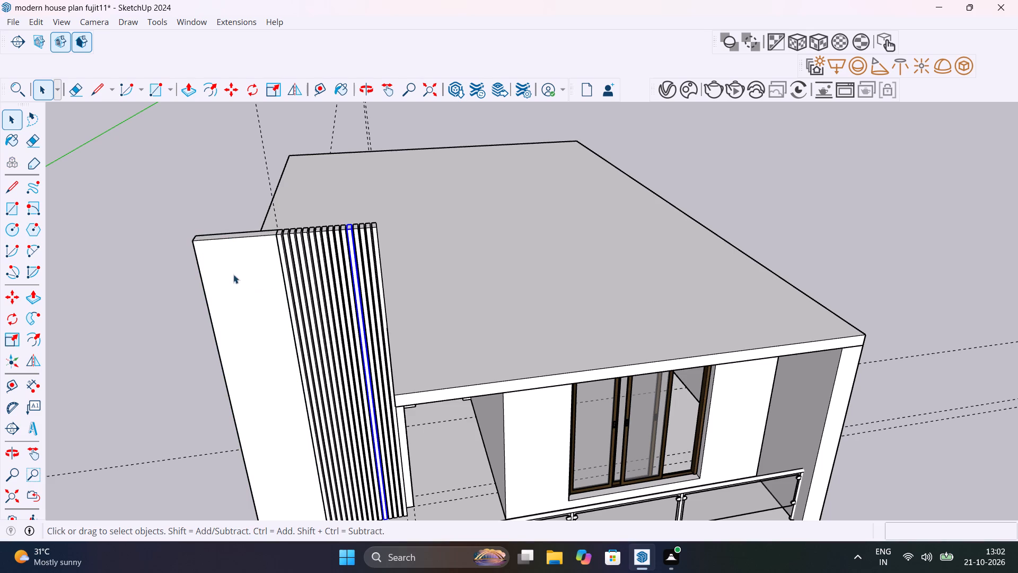
left_click(171, 257)
middle_click_drag(416, 348, 529, 303)
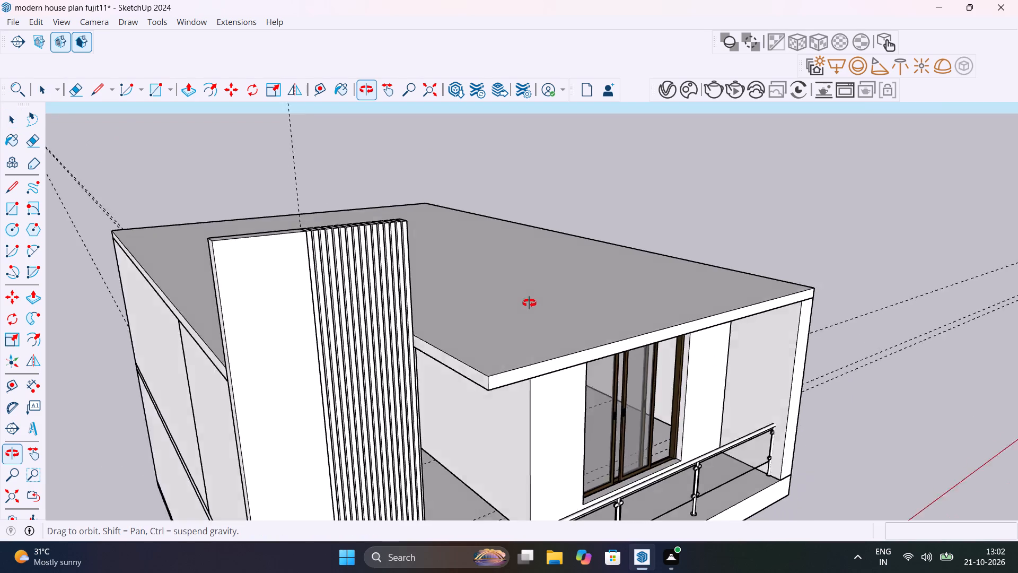
middle_click_drag(529, 303, 548, 302)
middle_click_drag(519, 342, 475, 184)
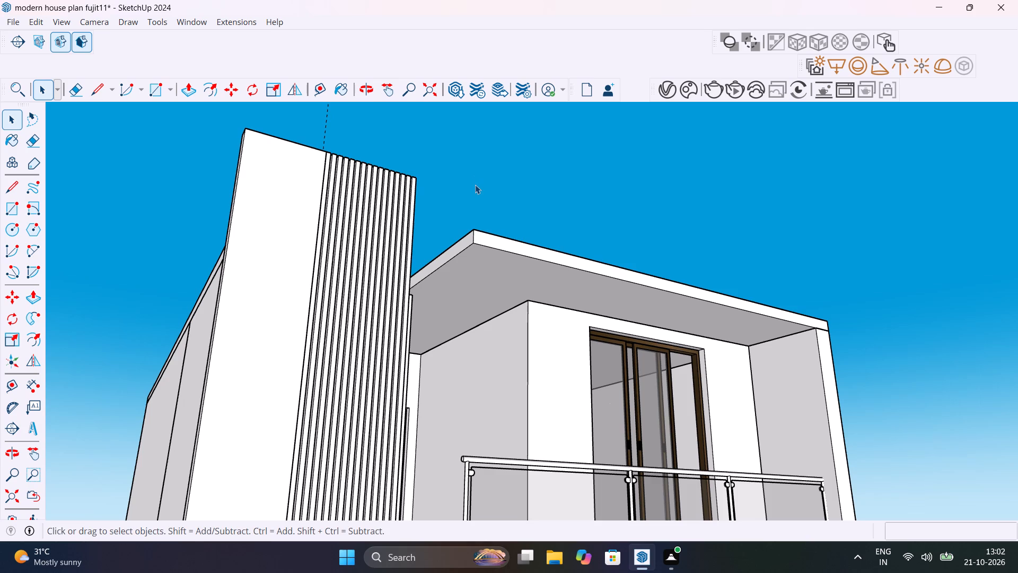
middle_click_drag(501, 240, 413, 509)
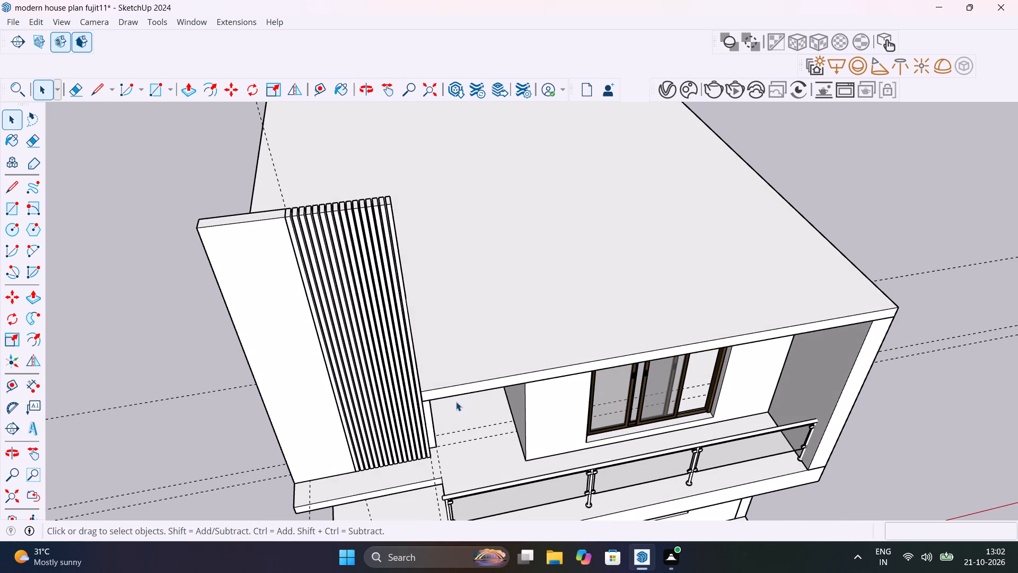
middle_click_drag(462, 395, 687, 293)
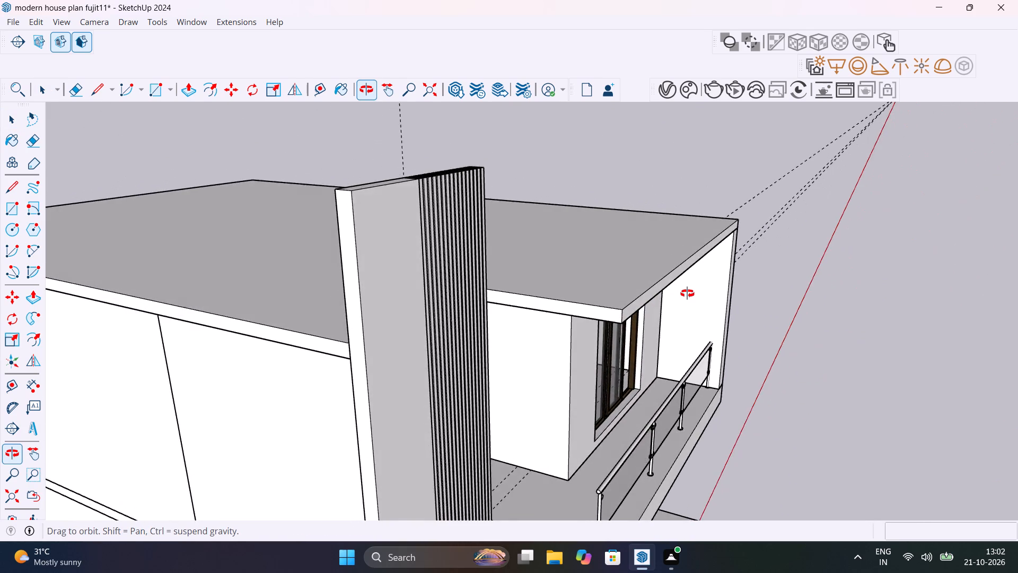
middle_click_drag(687, 293, 428, 274)
Push the first-floor slab's front face below the pillar and slats back 1' 5", flush with the pillar's front.
scroll(457, 399, "down", 6)
middle_click_drag(400, 477, 536, 446)
scroll(536, 446, "up", 1)
scroll(374, 481, "up", 11)
left_click(493, 487)
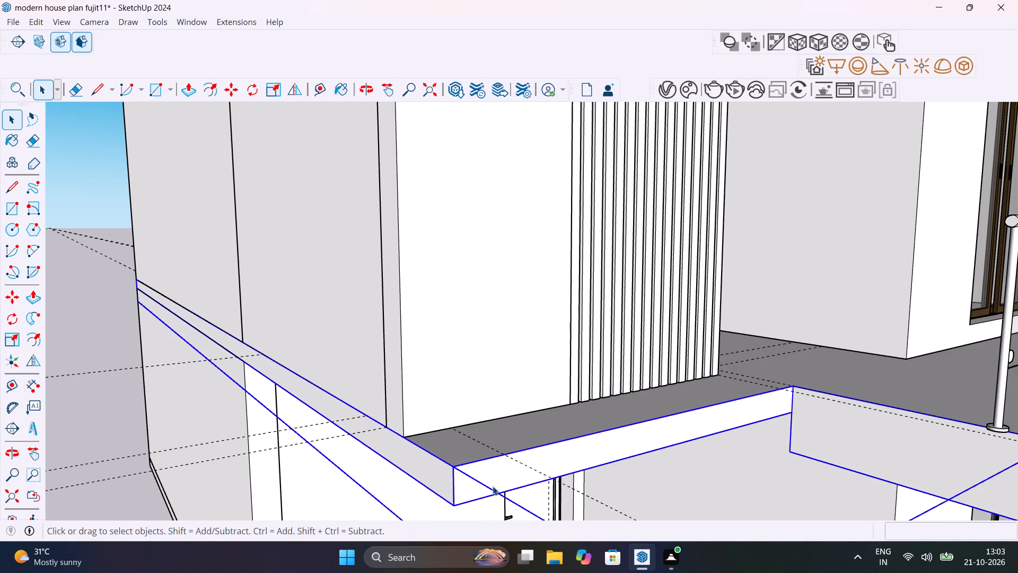
double_click(493, 487)
left_click(493, 486)
left_click(493, 485)
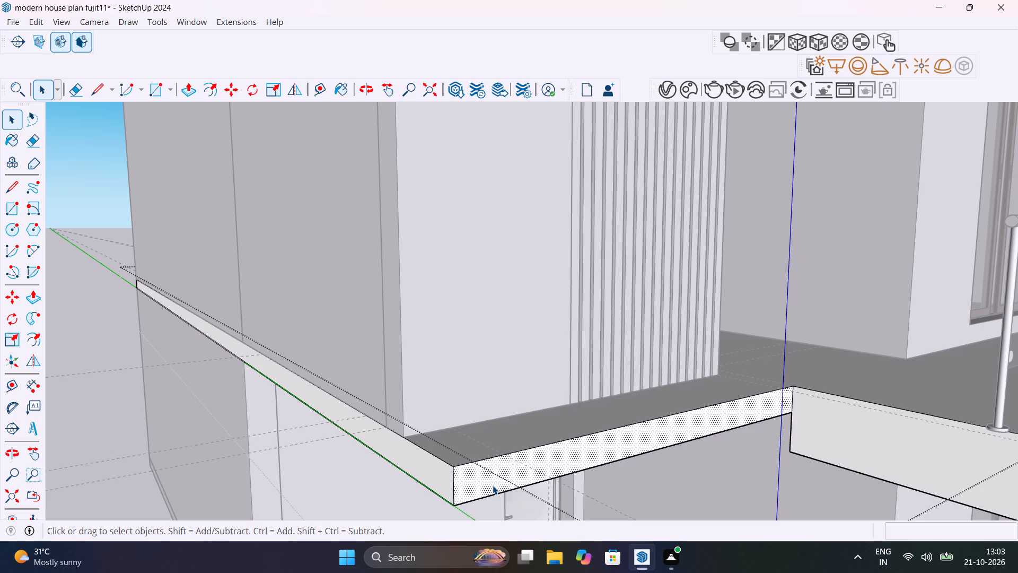
key("p")
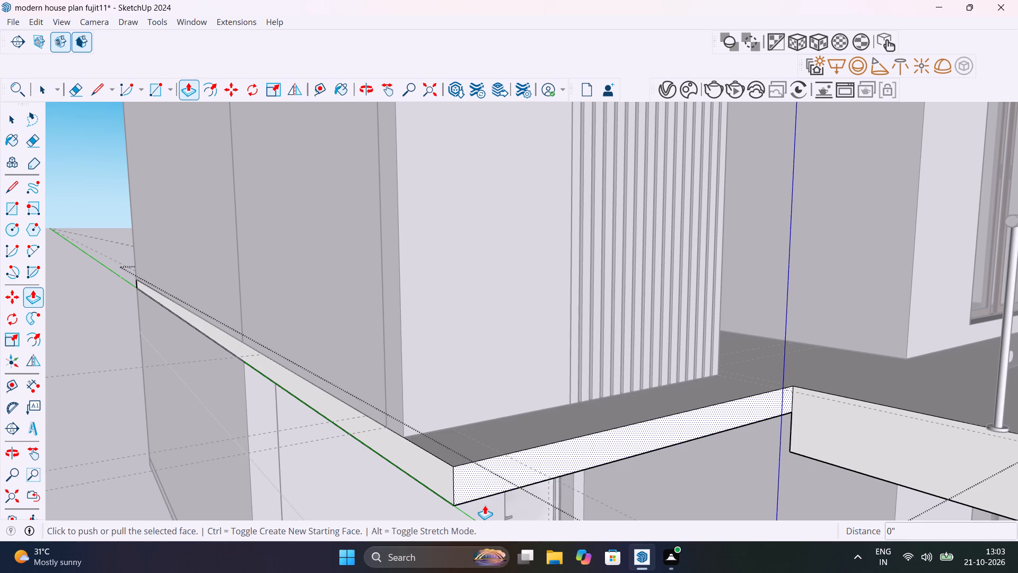
left_click(467, 480)
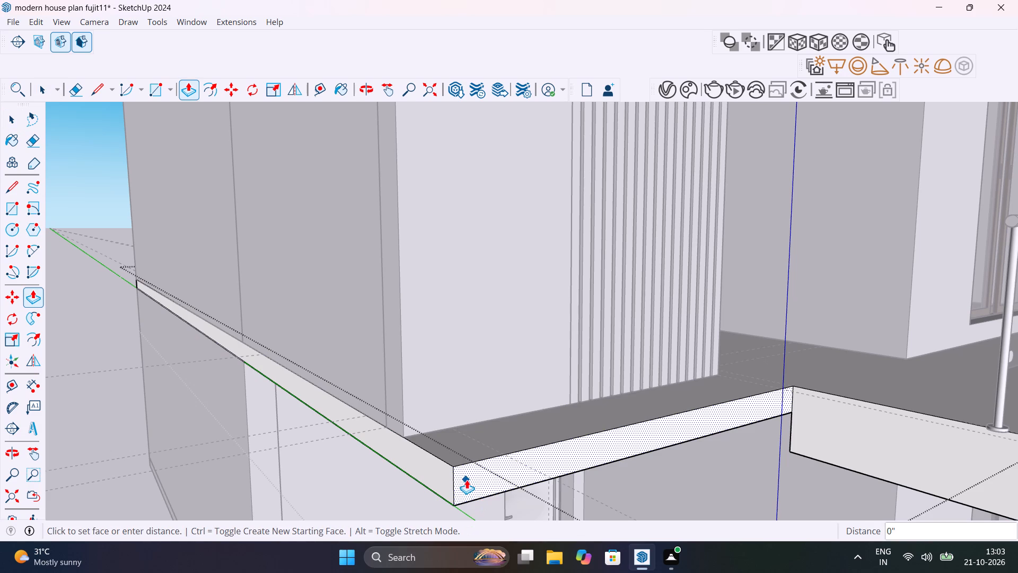
left_click(410, 432)
key("c")
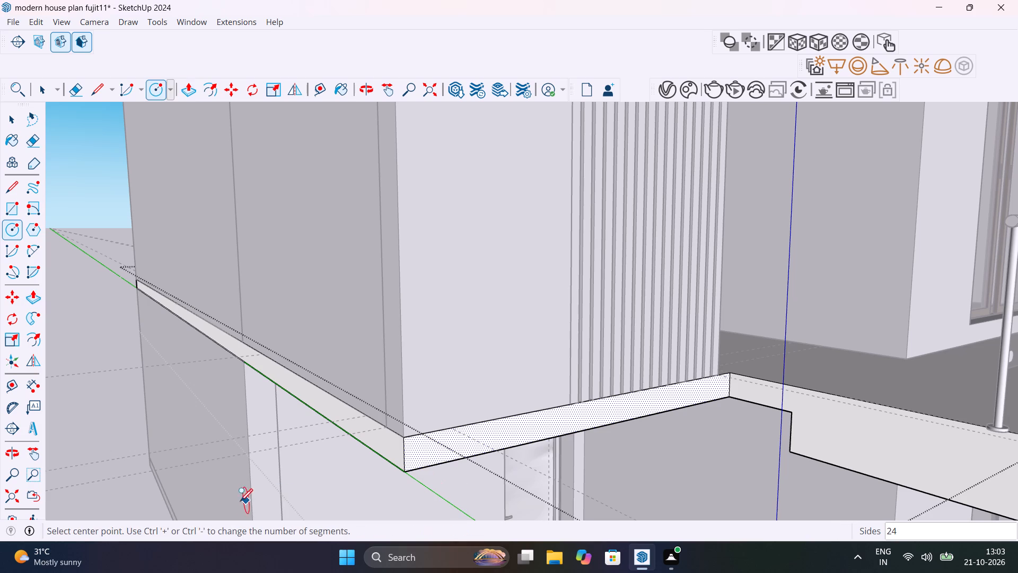
key("space")
left_click(109, 430)
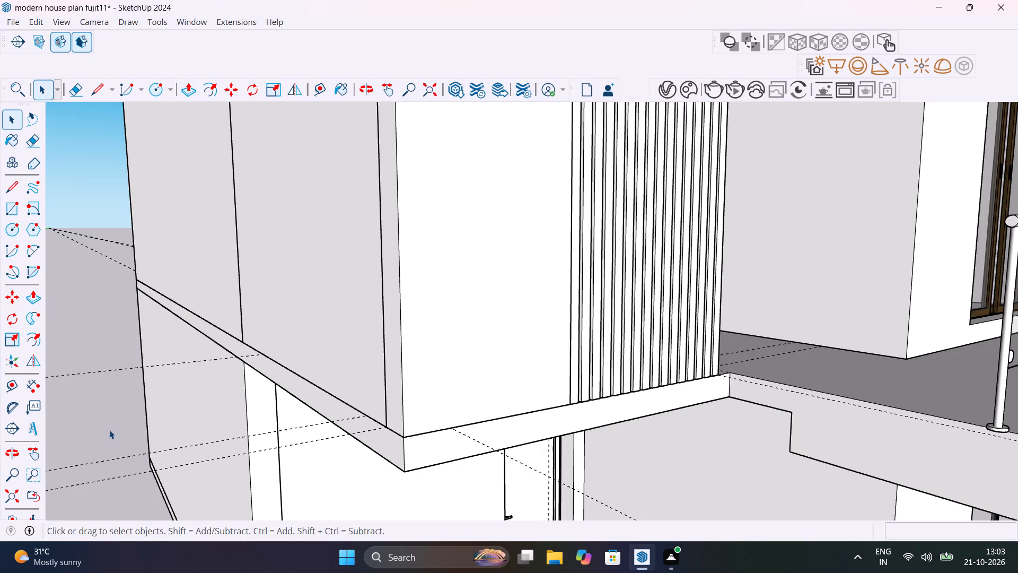
Examine the balcony, the slats' end and the adjoining wall and roof edge from several angles.
scroll(153, 374, "down", 12)
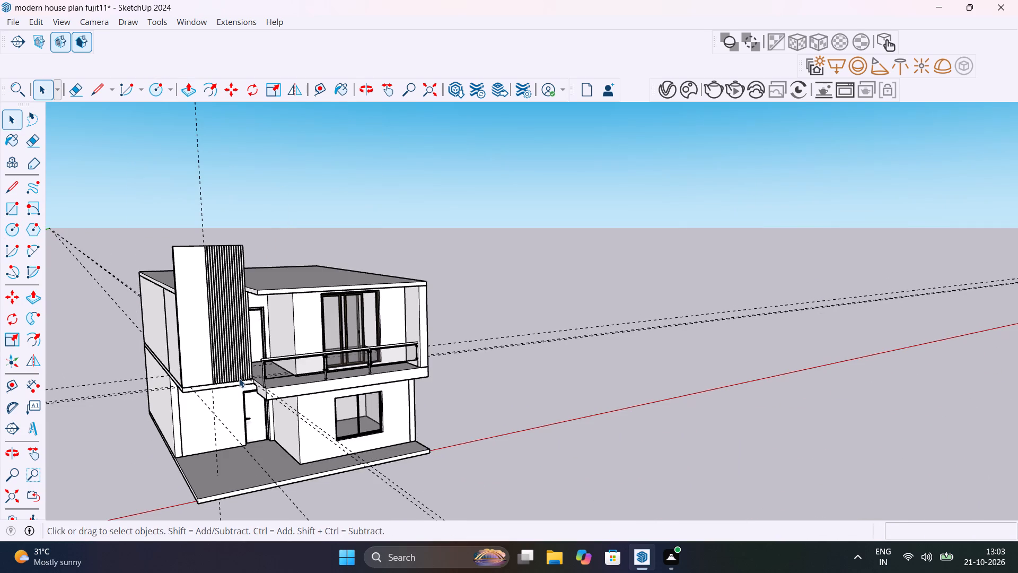
middle_click_drag(234, 377, 365, 438)
scroll(409, 359, "up", 13)
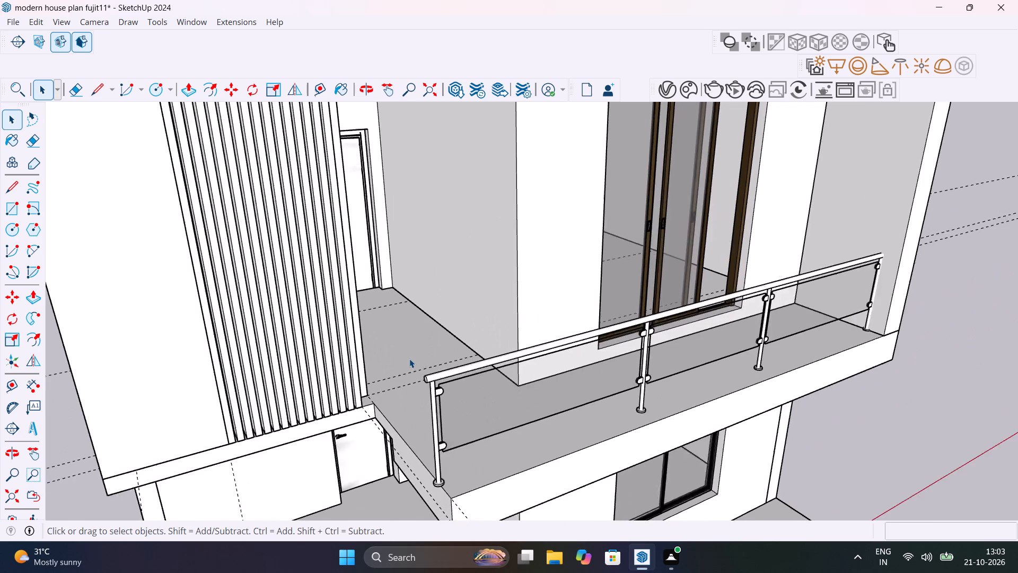
scroll(409, 359, "up", 4)
middle_click_drag(333, 374, 277, 360)
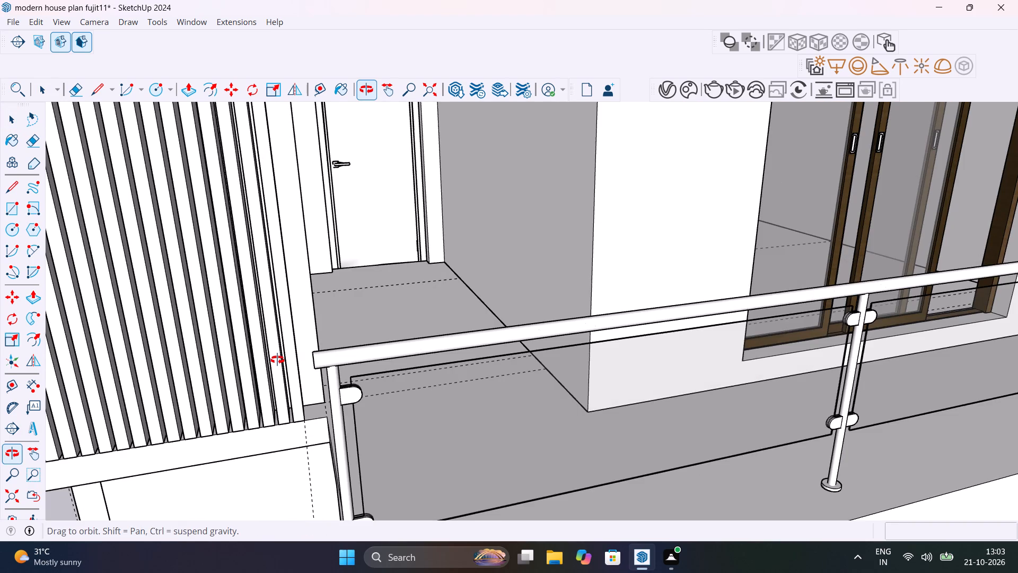
middle_click_drag(277, 360, 293, 434)
scroll(293, 433, "down", 3)
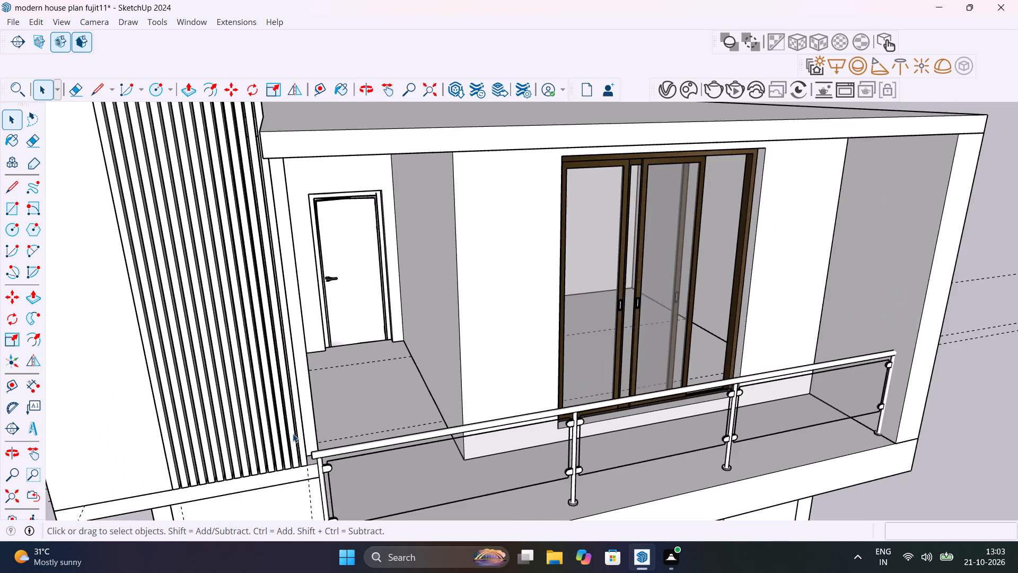
scroll(293, 433, "down", 7)
middle_click_drag(304, 397, 337, 363)
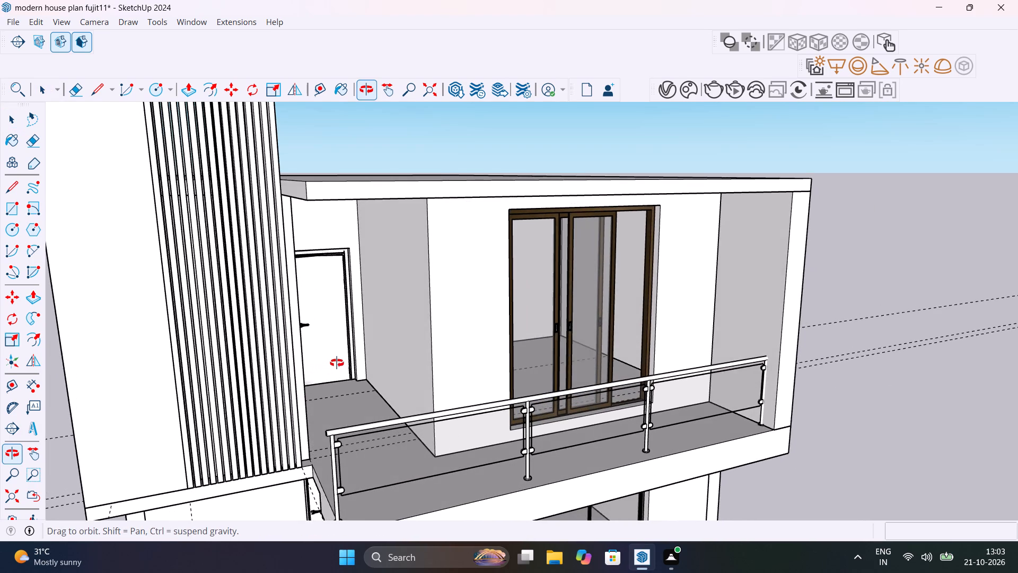
middle_click_drag(337, 363, 338, 464)
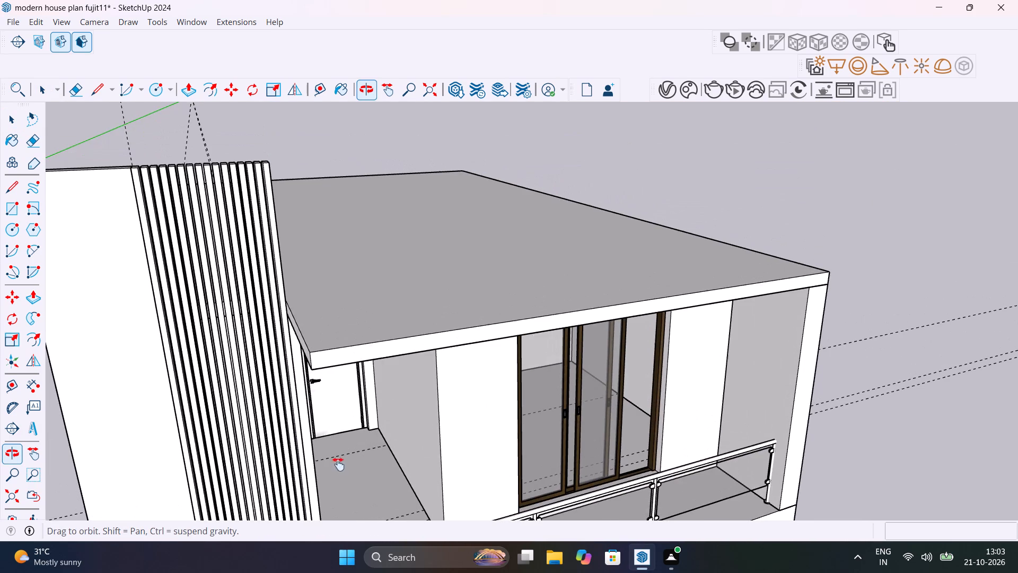
middle_click_drag(338, 464, 331, 454)
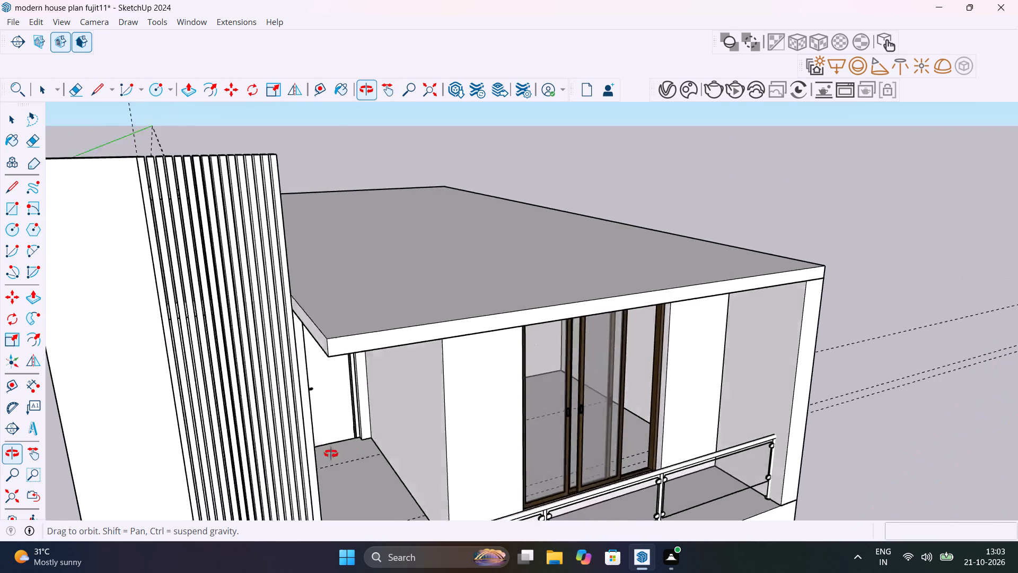
middle_click_drag(331, 454, 229, 463)
Copy the last slat about 3 3/16" along the slab edge to add another slat at the row's balcony end.
scroll(289, 487, "up", 11)
scroll(348, 492, "up", 1, "shift")
middle_click_drag(344, 489, 337, 479, "shift")
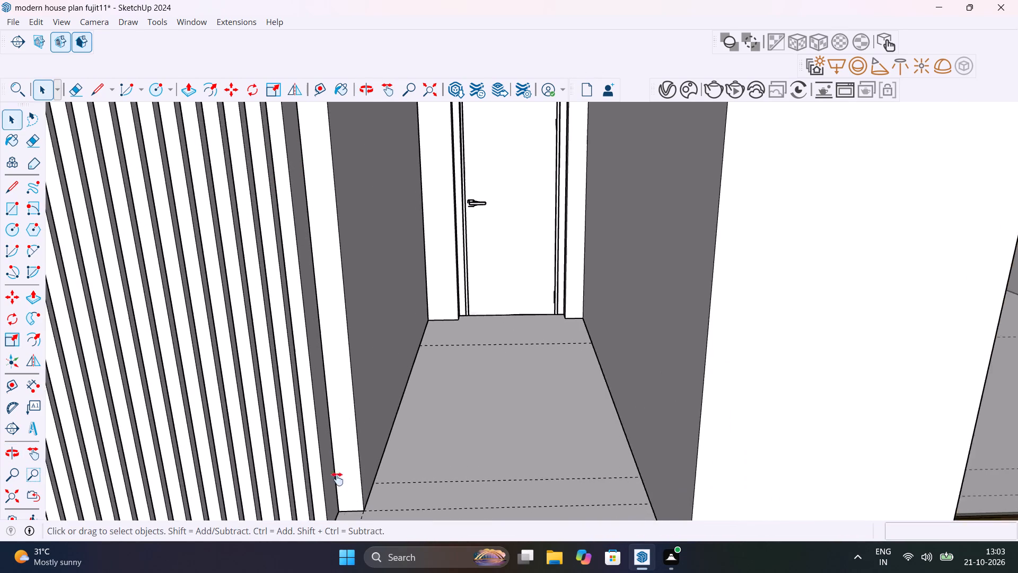
middle_click_drag(337, 479, 362, 492, "shift")
scroll(277, 348, "up", 6)
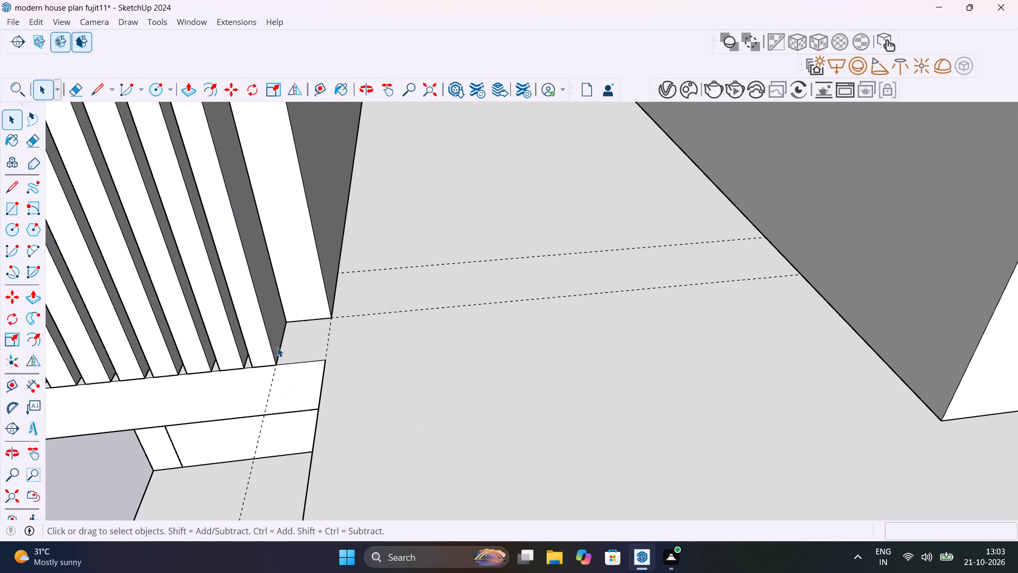
left_click(271, 354)
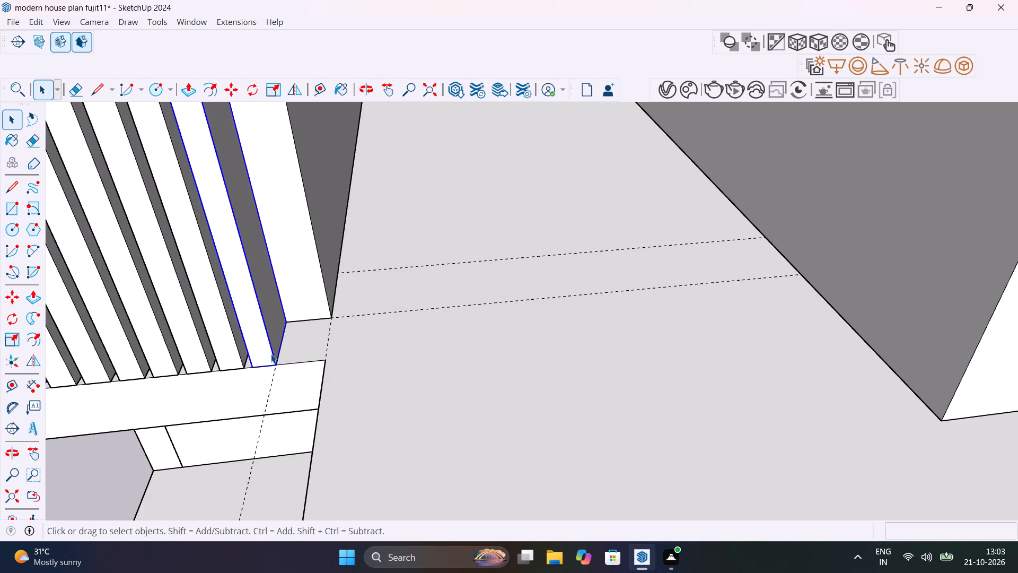
key("m")
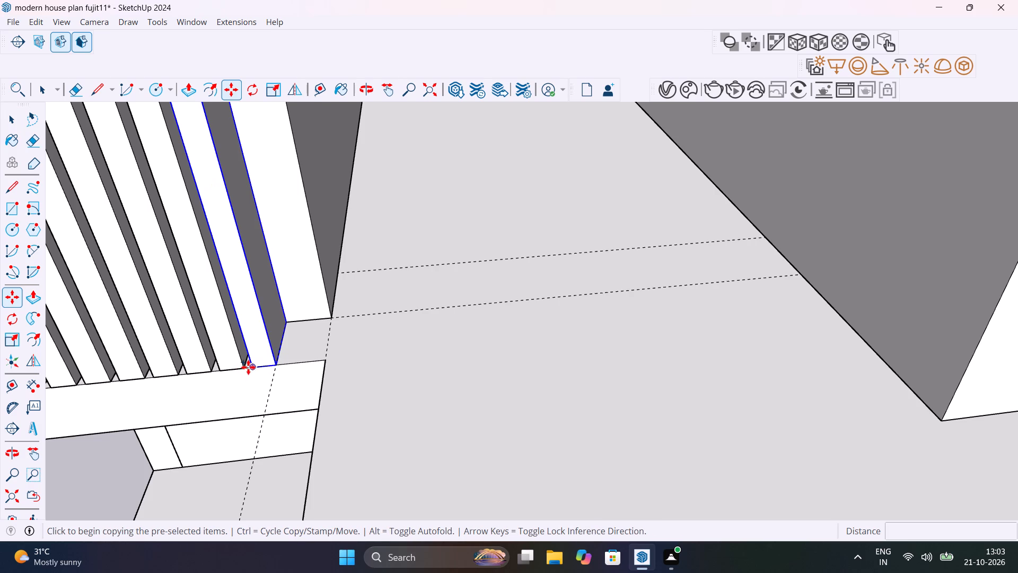
left_click(248, 366)
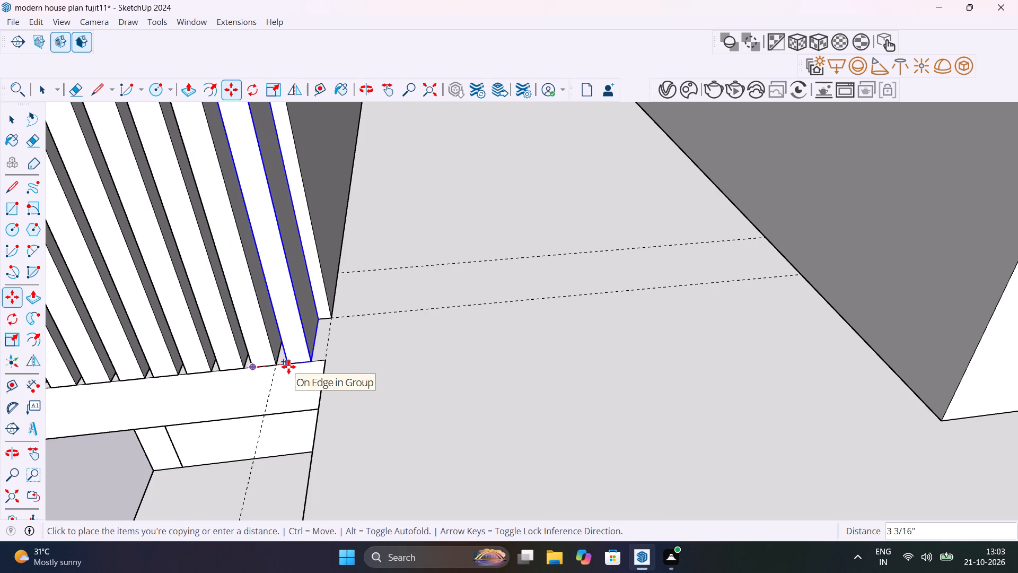
left_click(287, 367)
scroll(296, 387, "down", 7)
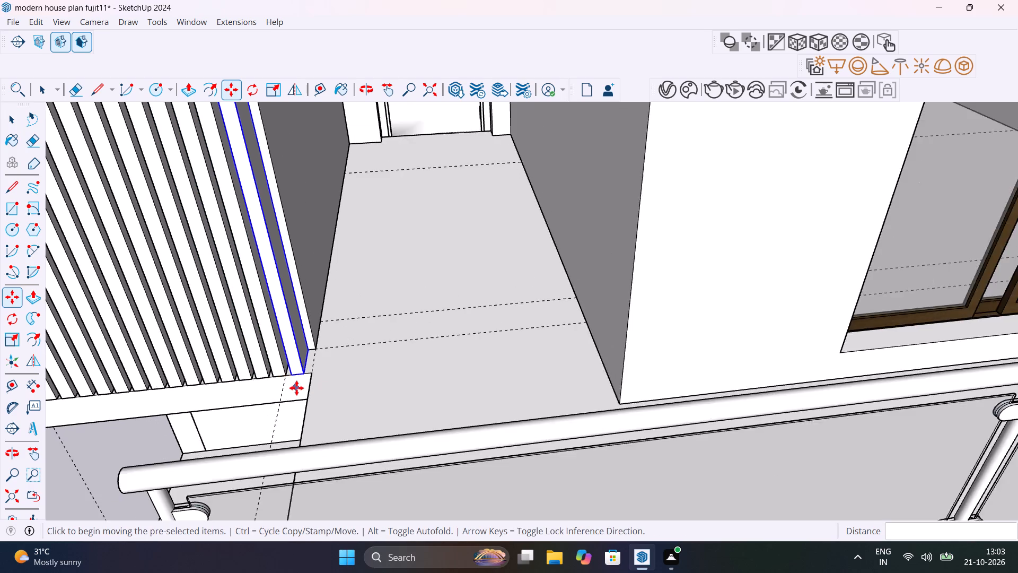
scroll(296, 388, "down", 14)
middle_click_drag(314, 387, 385, 337)
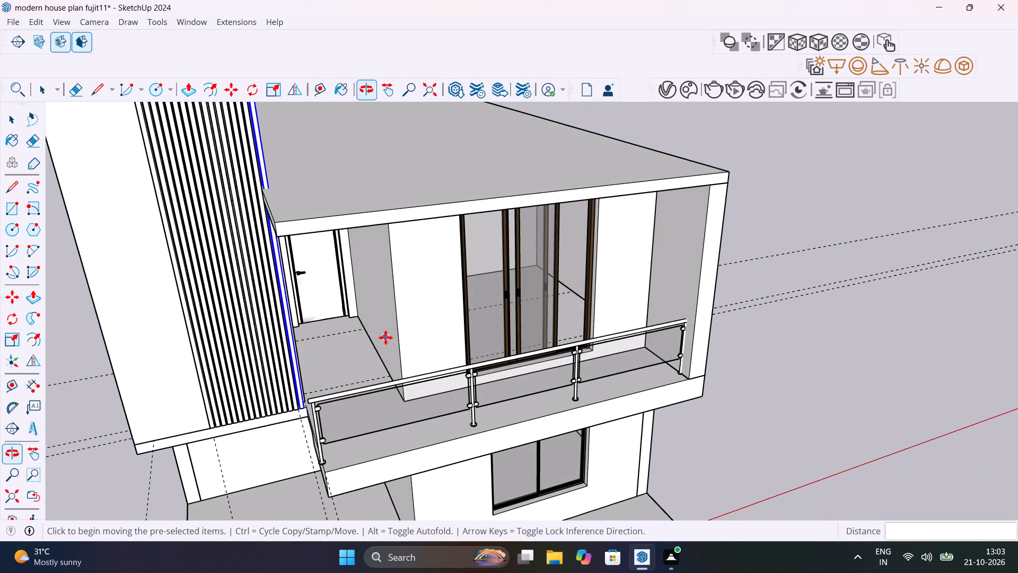
key("space")
left_click(781, 195)
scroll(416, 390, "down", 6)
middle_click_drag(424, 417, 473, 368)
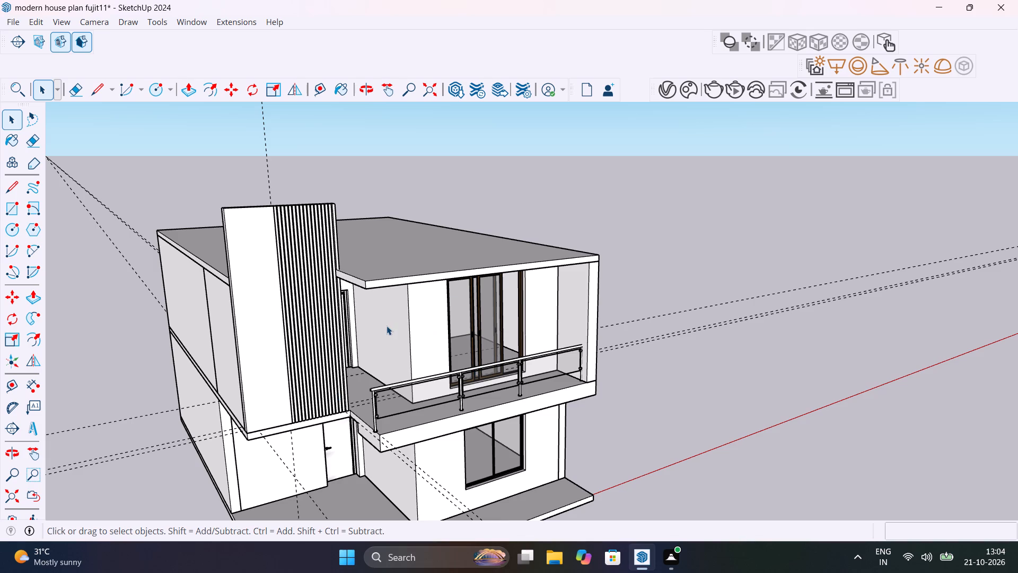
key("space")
Examine the front facade and how the roof slab's balcony overhang meets the slats from several angles.
scroll(403, 379, "down", 5)
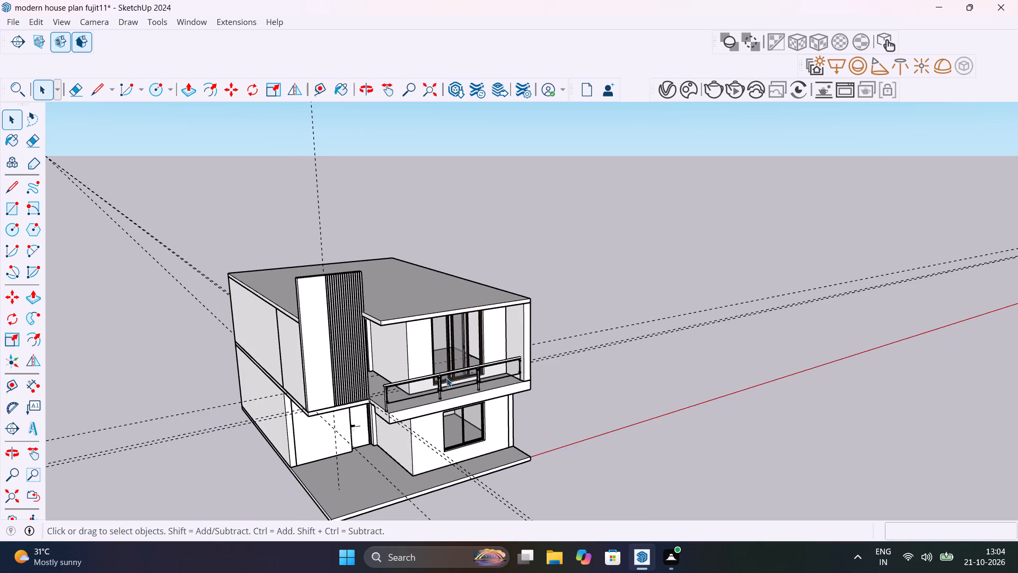
middle_click_drag(445, 375, 271, 388)
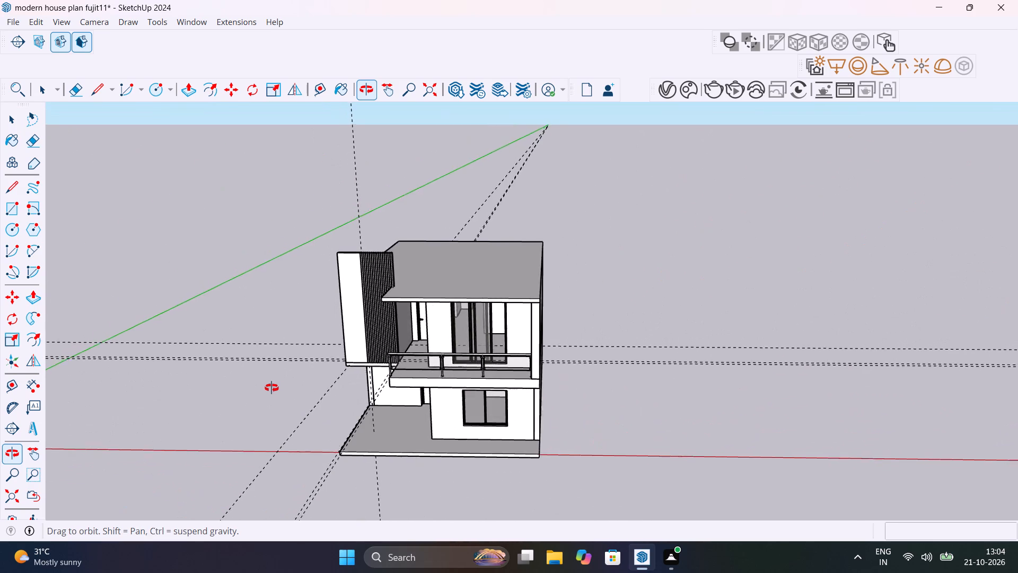
middle_click_drag(271, 388, 405, 386)
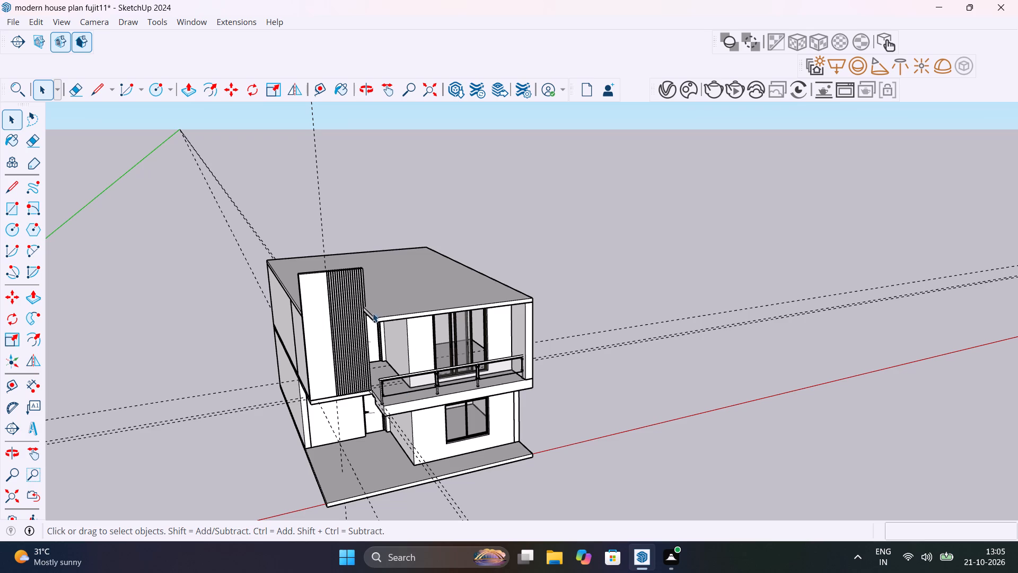
scroll(339, 277, "up", 8)
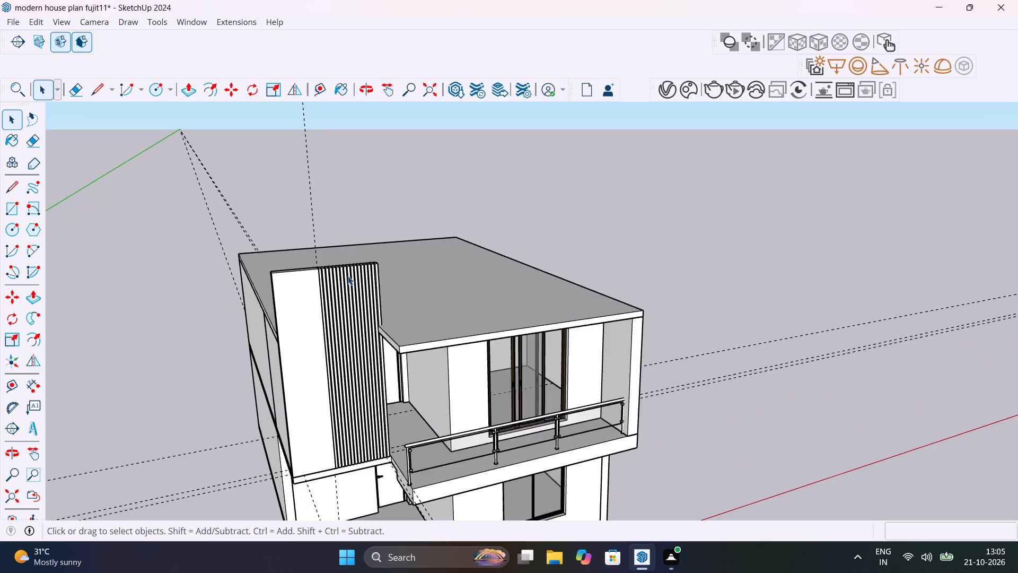
scroll(348, 276, "up", 2)
middle_click_drag(421, 340, 798, 418)
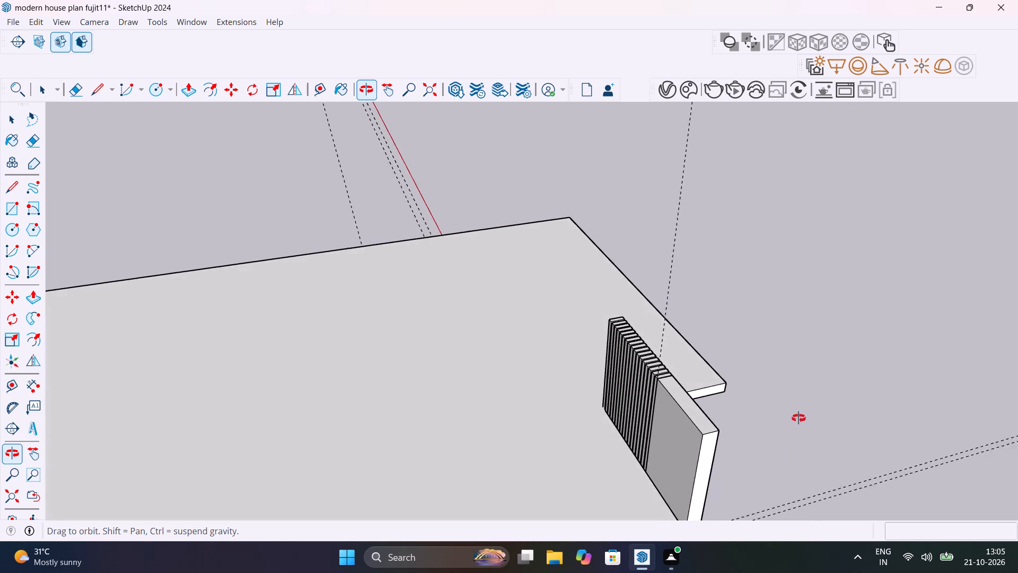
middle_click_drag(798, 418, 640, 347)
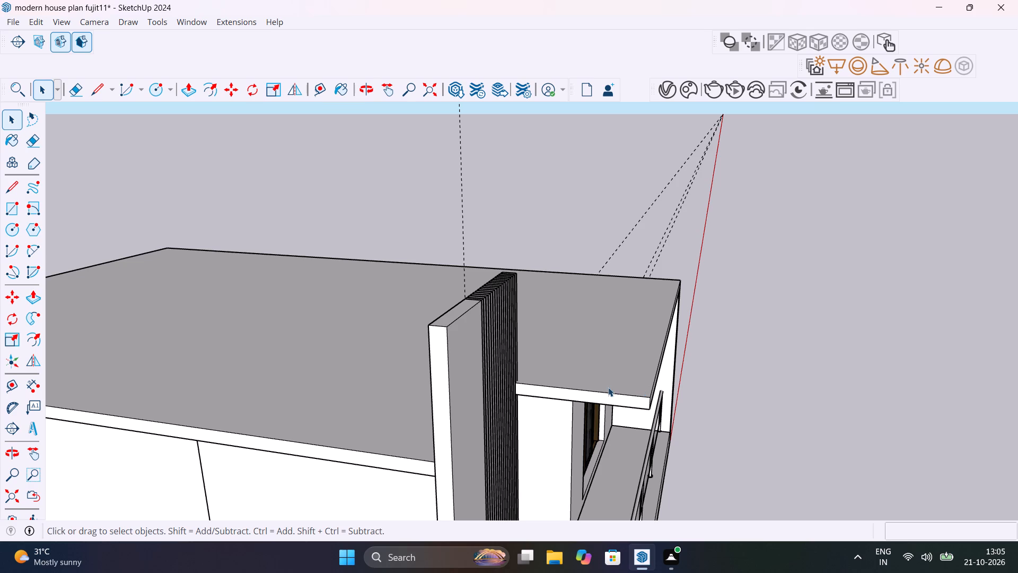
Open the roof slab and draw a 6" vertical line on the overhang's end face where it meets the slats.
scroll(600, 387, "up", 6)
middle_click_drag(589, 394, 580, 371)
left_click(593, 419)
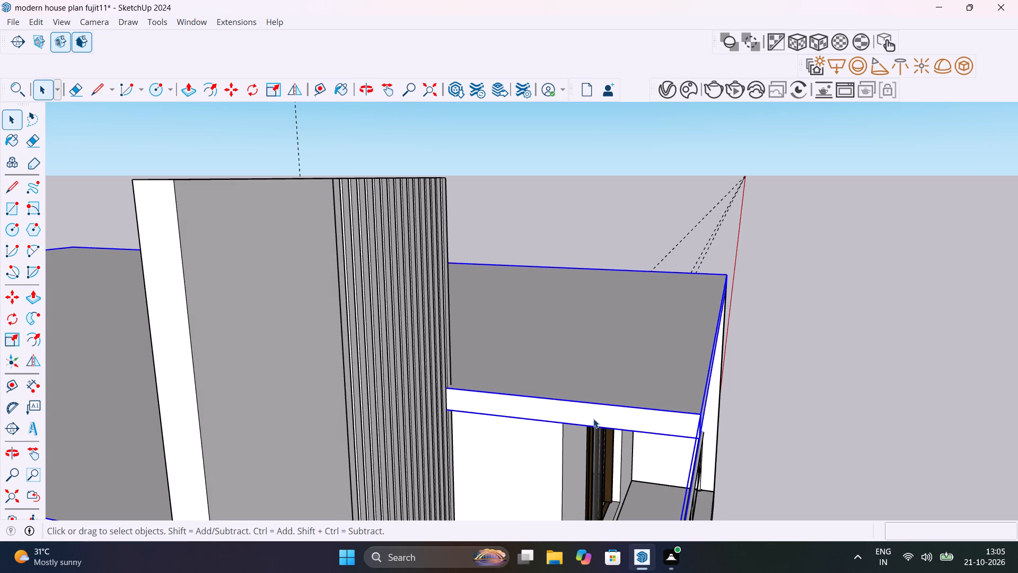
double_click(593, 419)
scroll(460, 404, "up", 5)
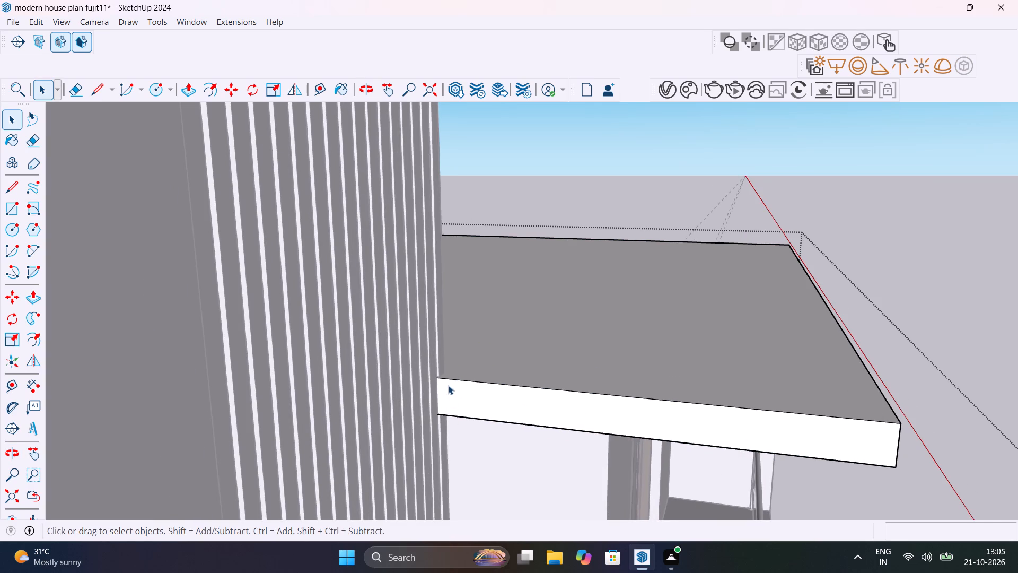
key("l")
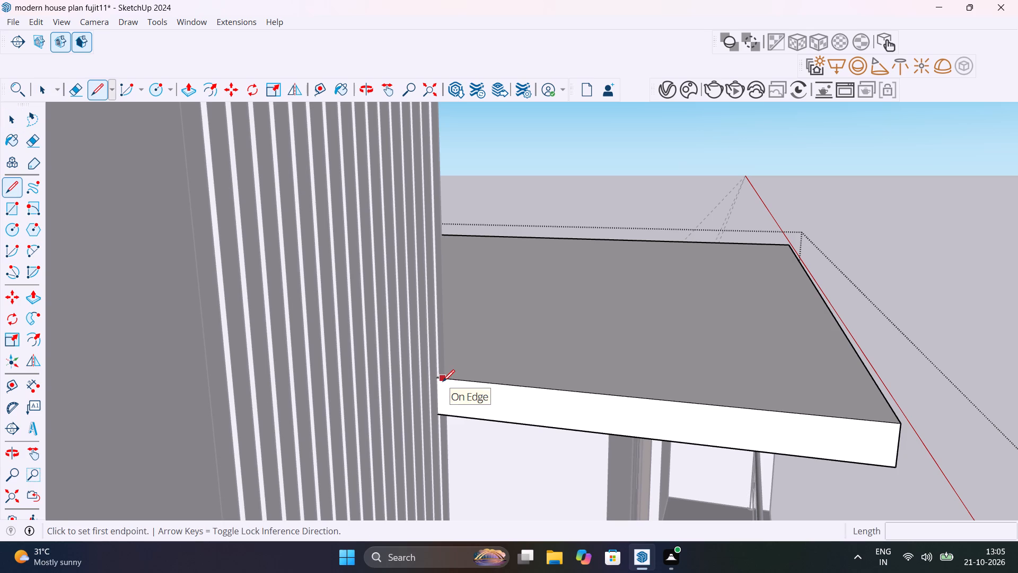
scroll(440, 381, "up", 10)
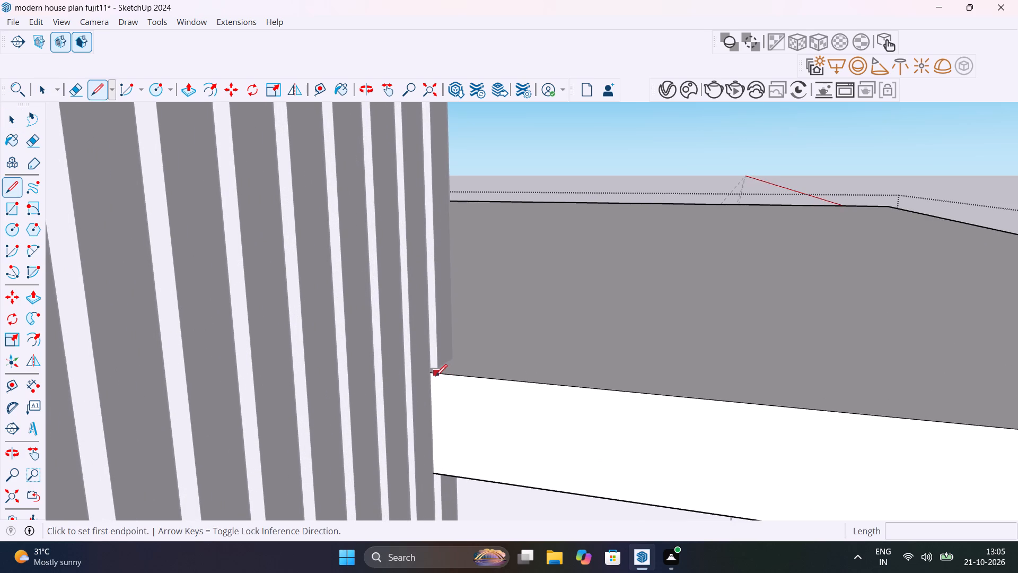
left_click(433, 375)
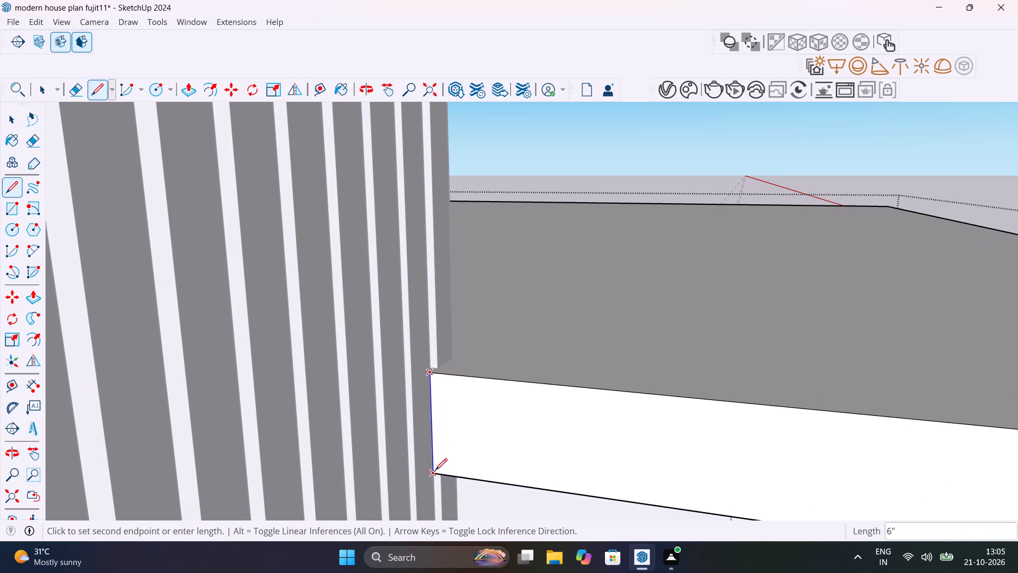
left_click(435, 472)
key("space")
Pull the roof overhang's end face beside the slats out about 1' 8" so the slab extends across the slats' front.
left_click(488, 444)
scroll(488, 443, "down", 8)
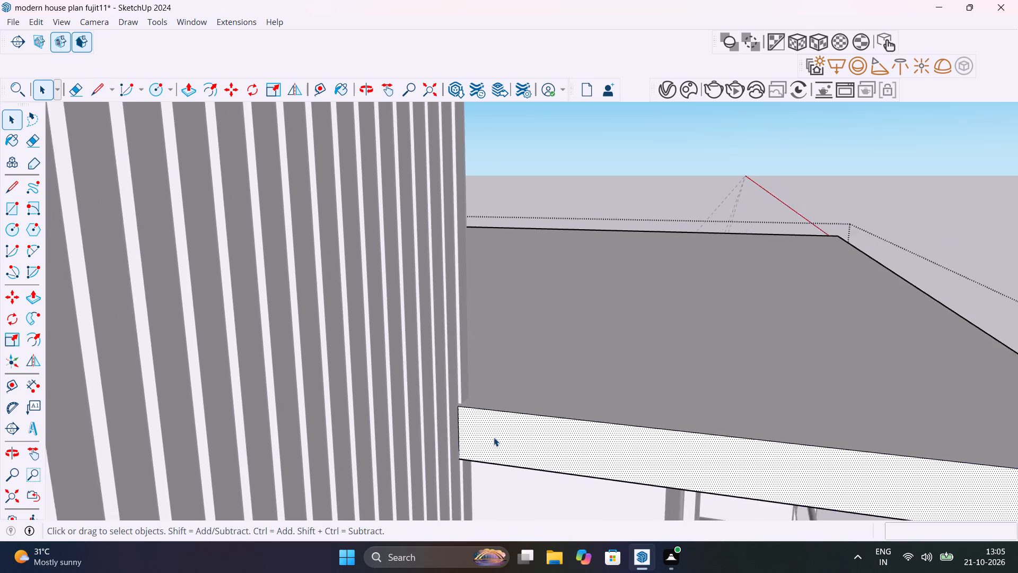
scroll(494, 437, "down", 13)
key("p")
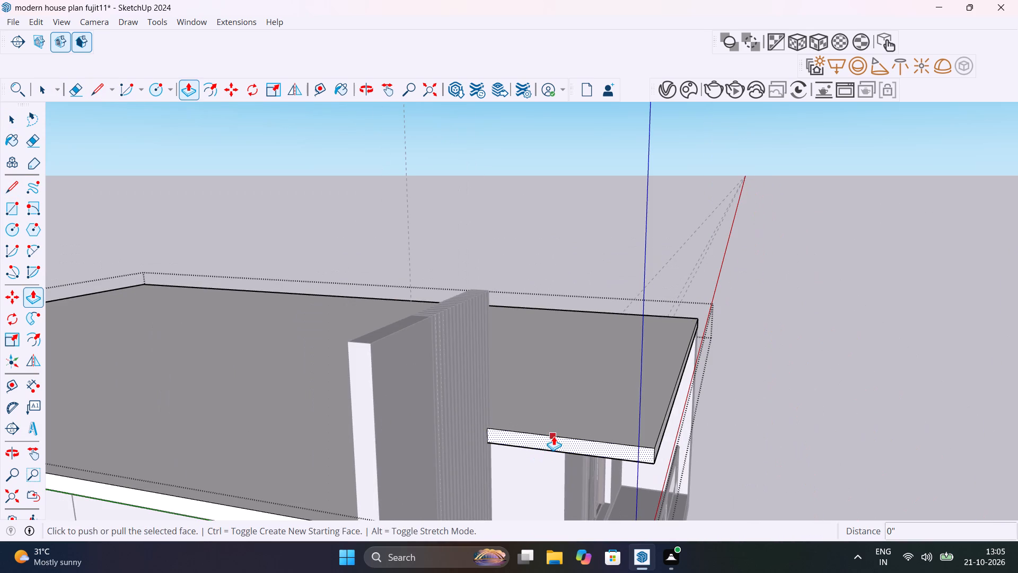
left_click(561, 442)
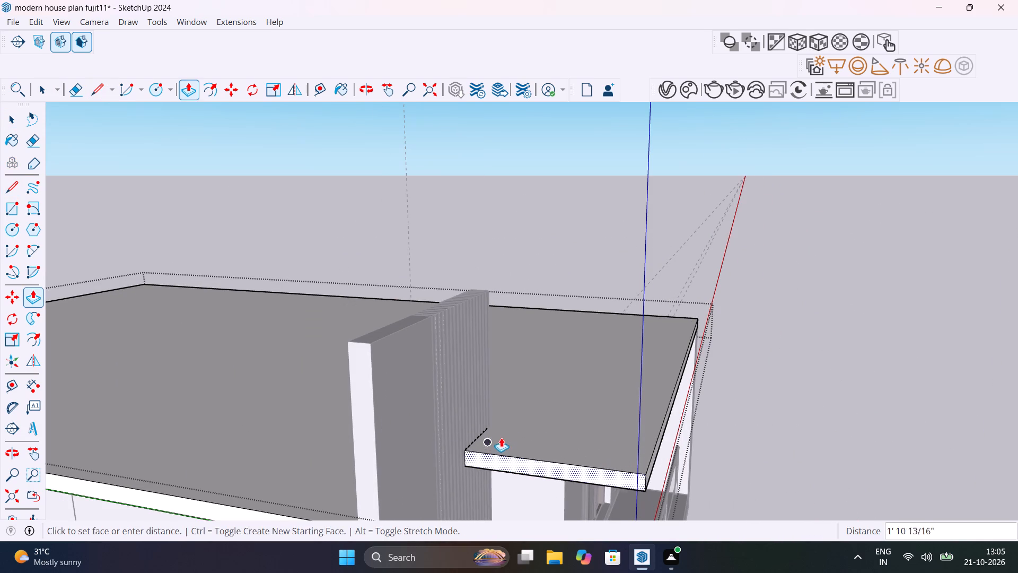
scroll(476, 420, "down", 1)
middle_click_drag(468, 416, 220, 389)
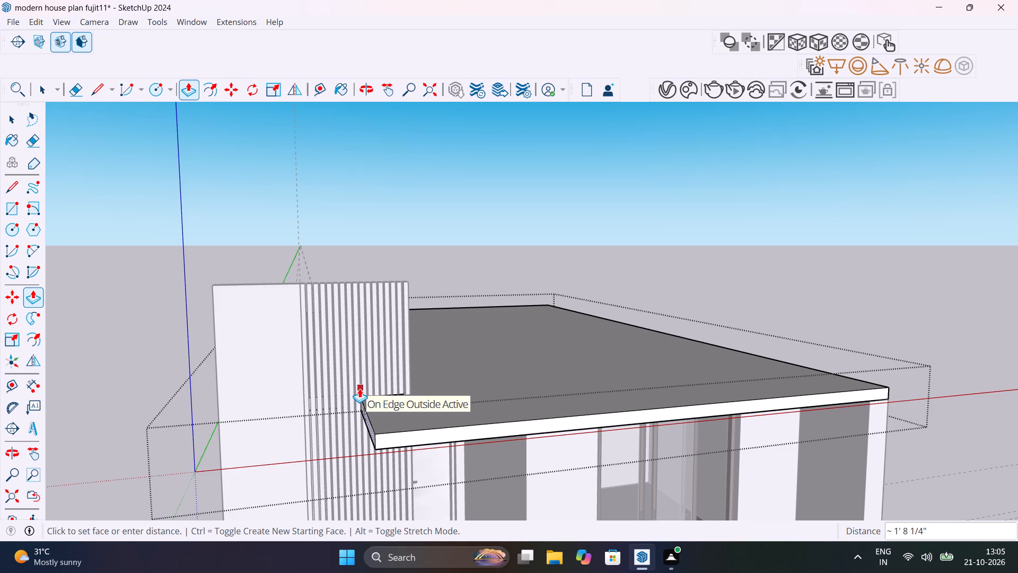
left_click(356, 393)
scroll(452, 456, "down", 6)
key("space")
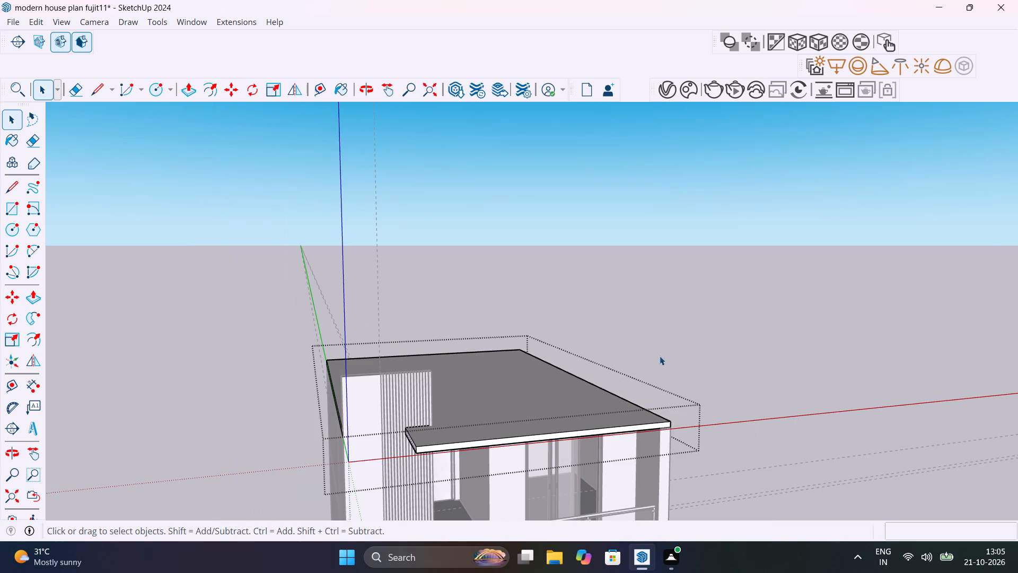
left_click(672, 345)
Examine the extended roof overhang in front of the slats from above, below and the front.
middle_click_drag(594, 439, 745, 312)
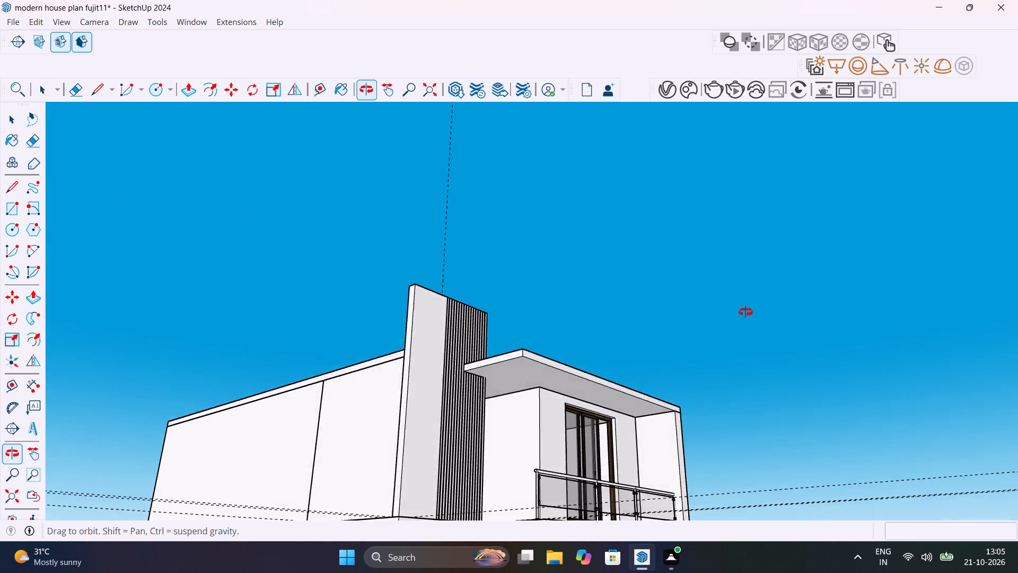
middle_click_drag(745, 312, 467, 408)
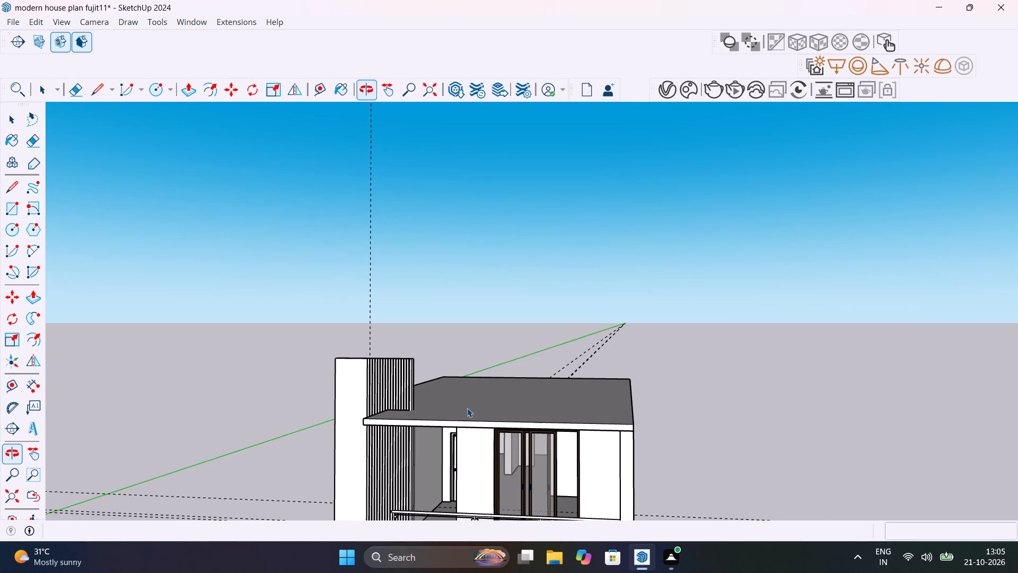
middle_click_drag(472, 442, 577, 502)
scroll(550, 464, "down", 6)
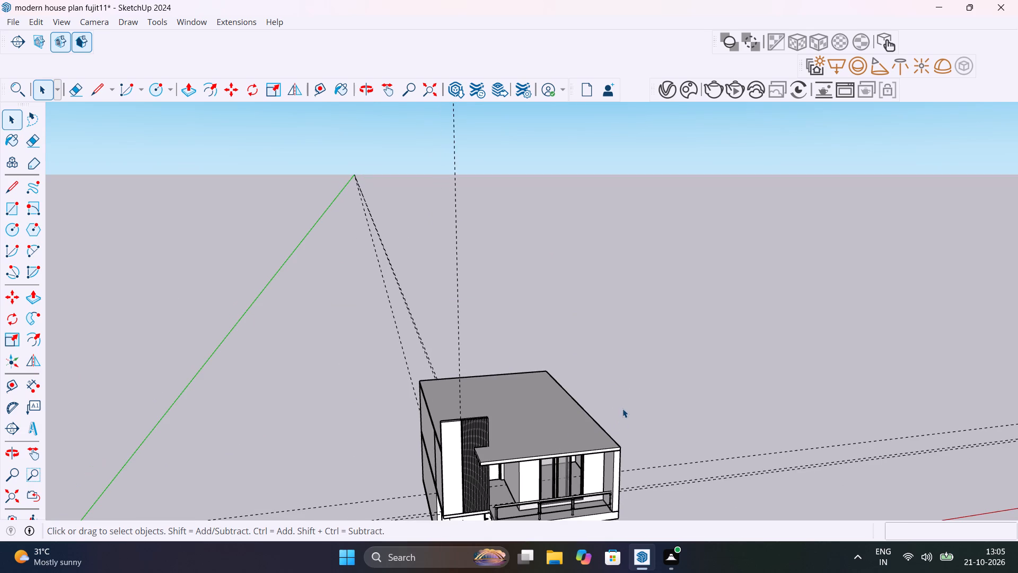
middle_click_drag(552, 471, 517, 322)
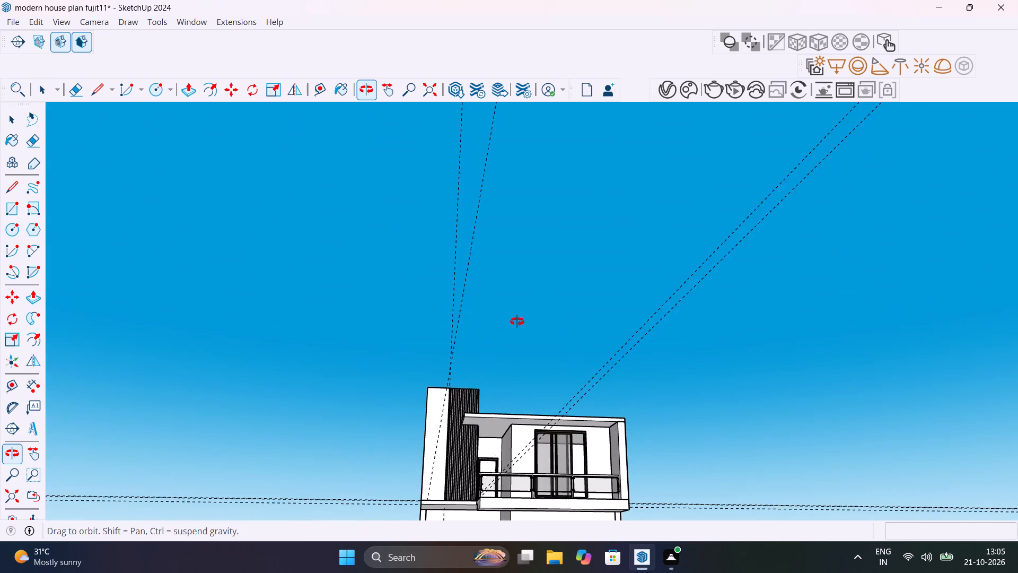
middle_click_drag(517, 322, 501, 322)
scroll(468, 439, "up", 4)
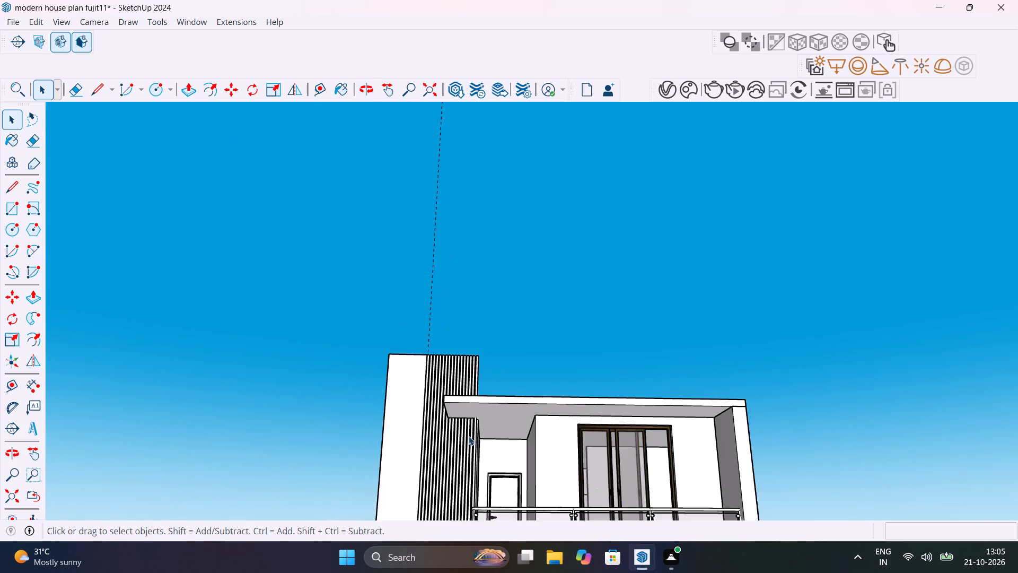
scroll(469, 436, "up", 5)
middle_click_drag(516, 449, 645, 394)
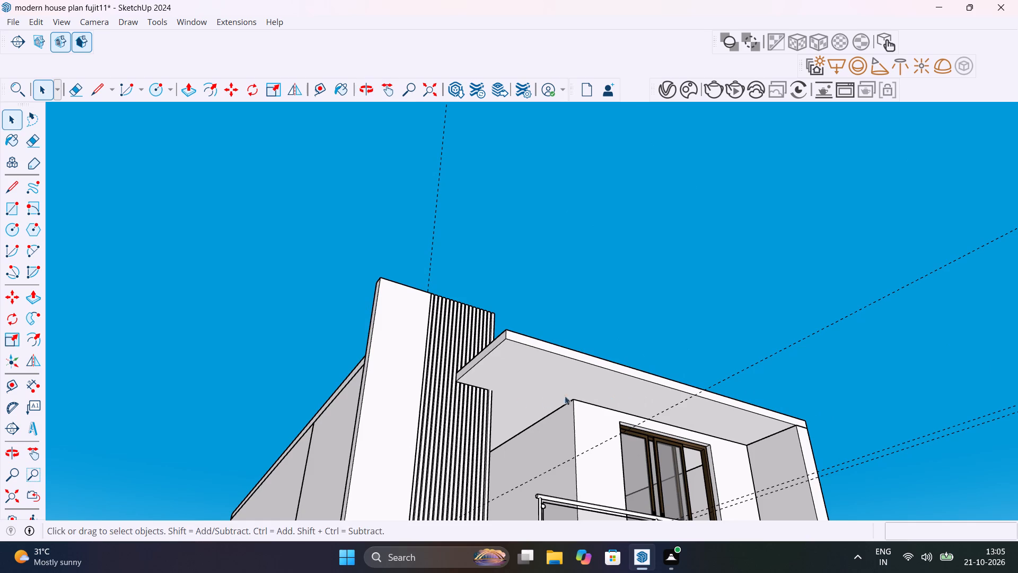
middle_click_drag(521, 400, 521, 572)
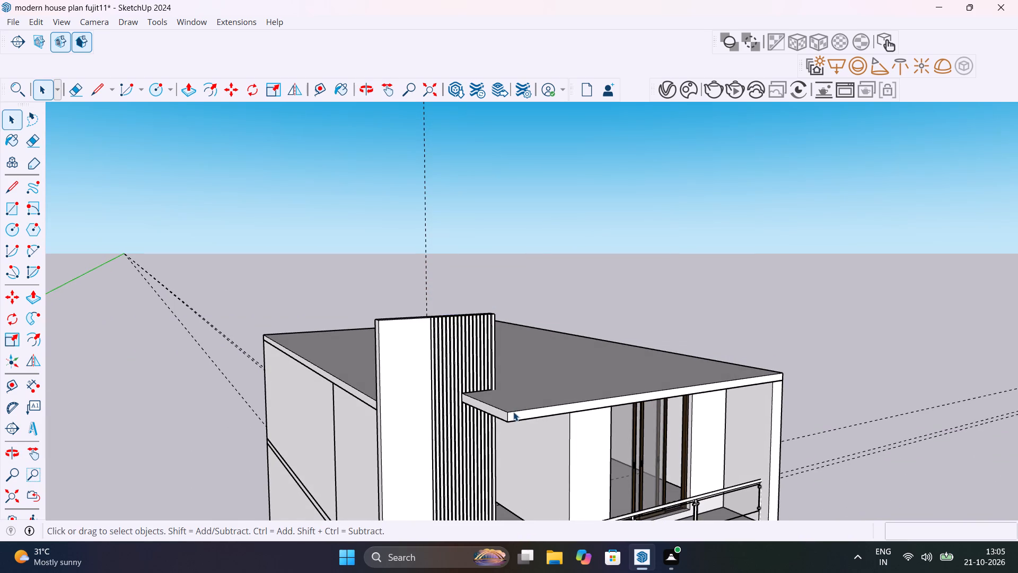
middle_click_drag(509, 410, 475, 349)
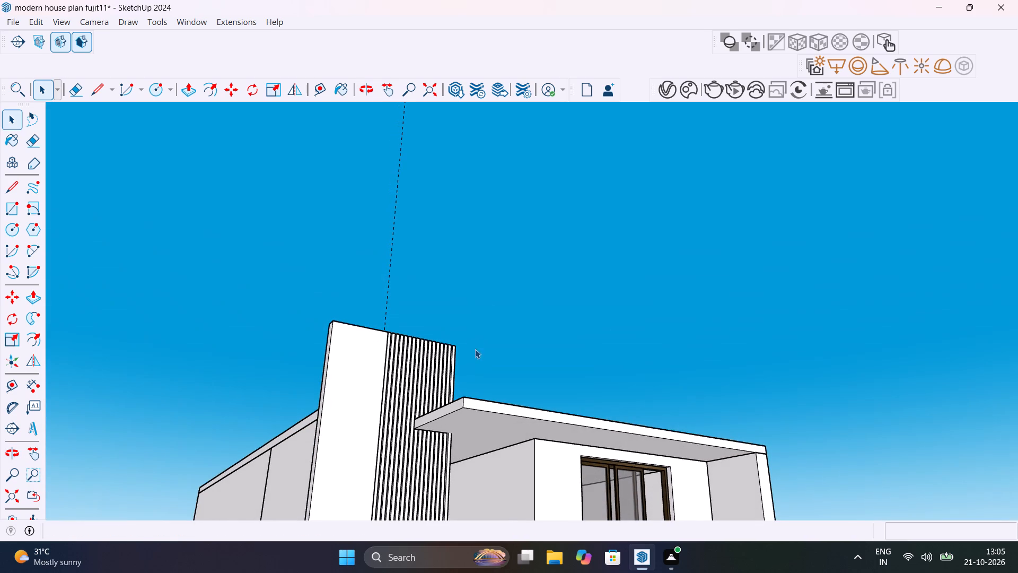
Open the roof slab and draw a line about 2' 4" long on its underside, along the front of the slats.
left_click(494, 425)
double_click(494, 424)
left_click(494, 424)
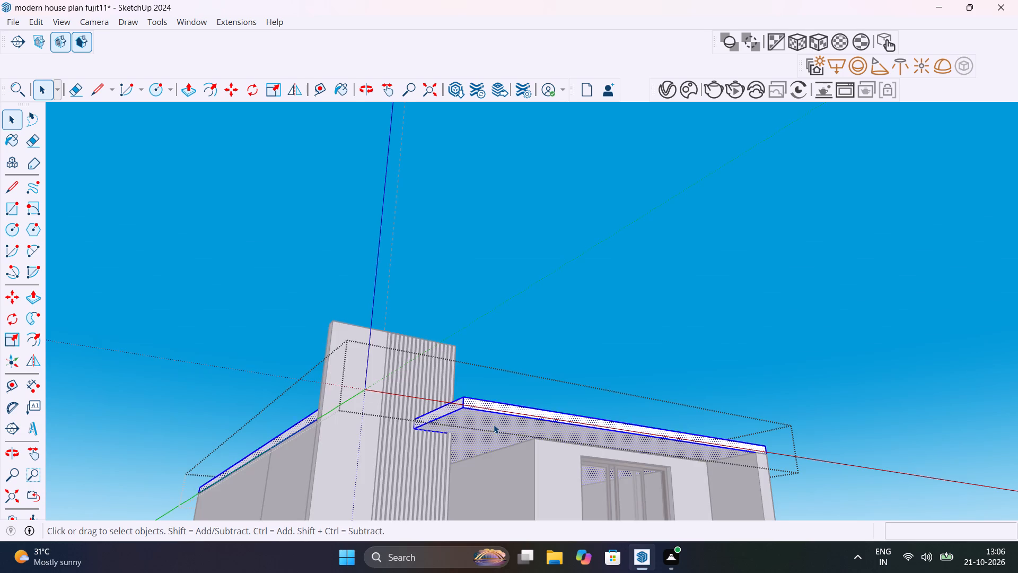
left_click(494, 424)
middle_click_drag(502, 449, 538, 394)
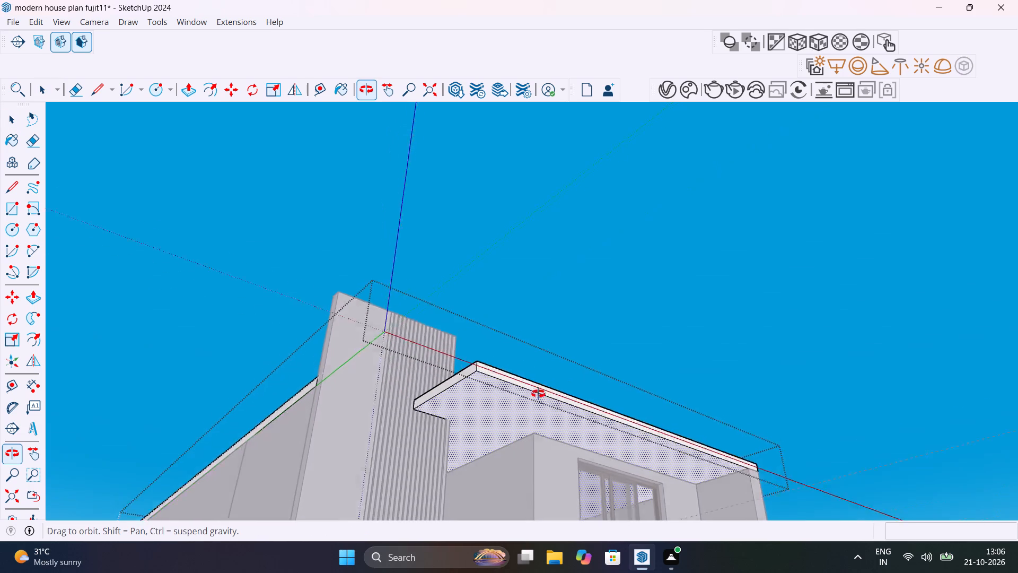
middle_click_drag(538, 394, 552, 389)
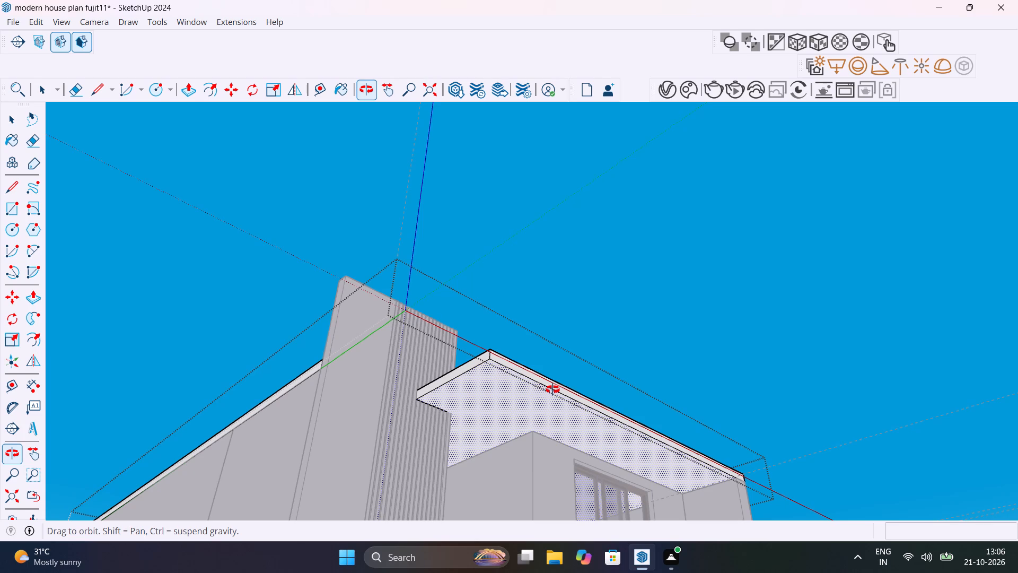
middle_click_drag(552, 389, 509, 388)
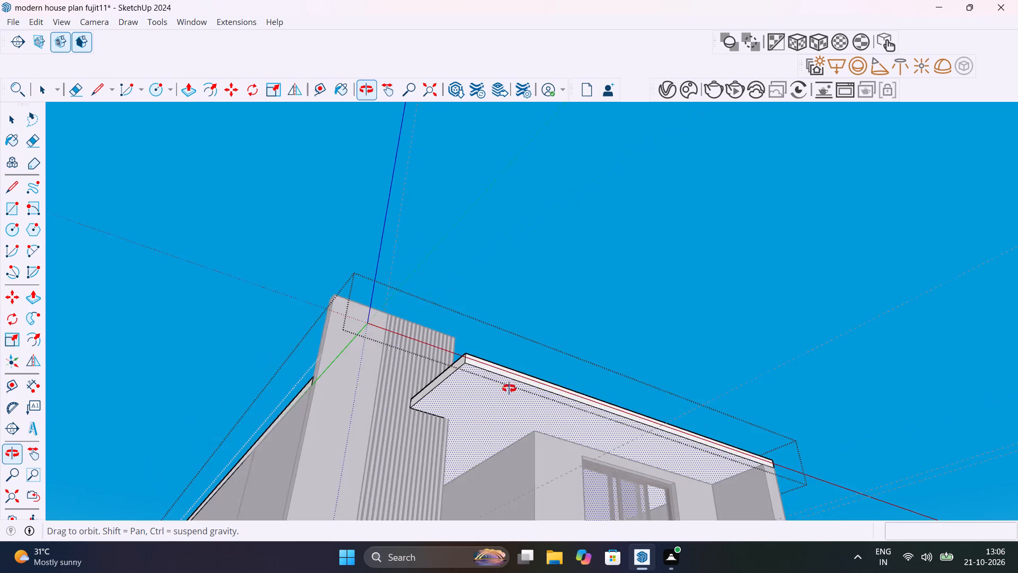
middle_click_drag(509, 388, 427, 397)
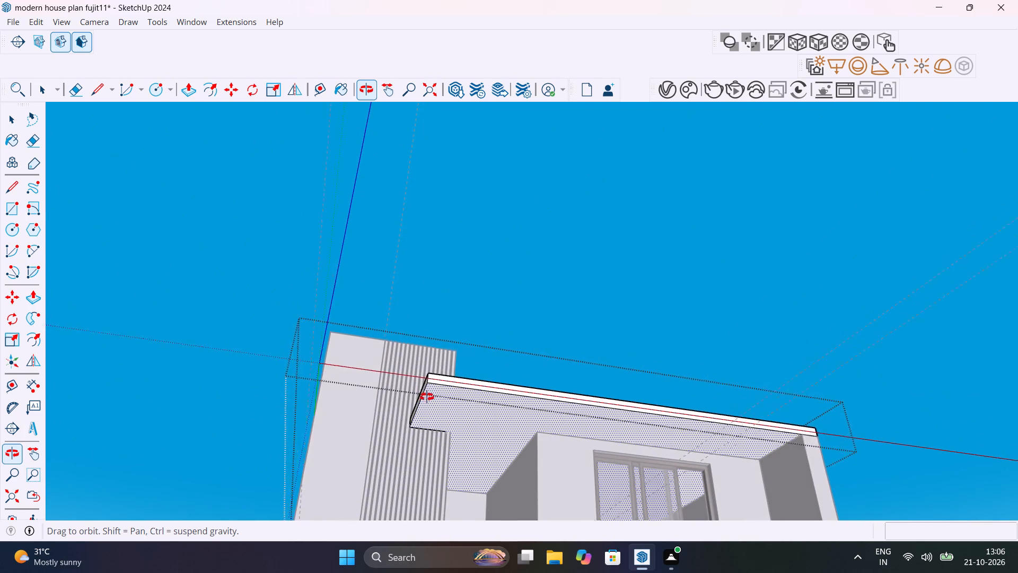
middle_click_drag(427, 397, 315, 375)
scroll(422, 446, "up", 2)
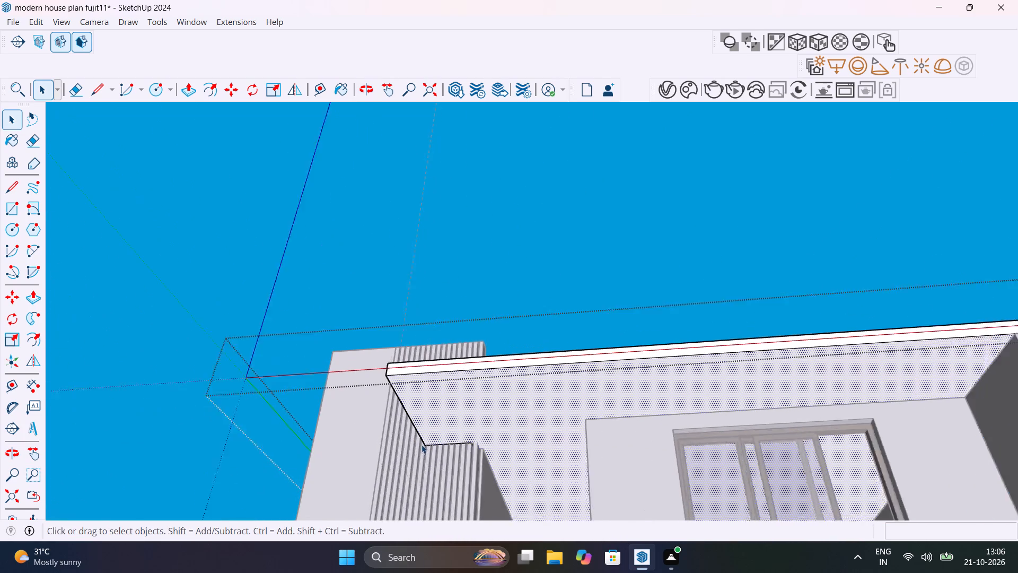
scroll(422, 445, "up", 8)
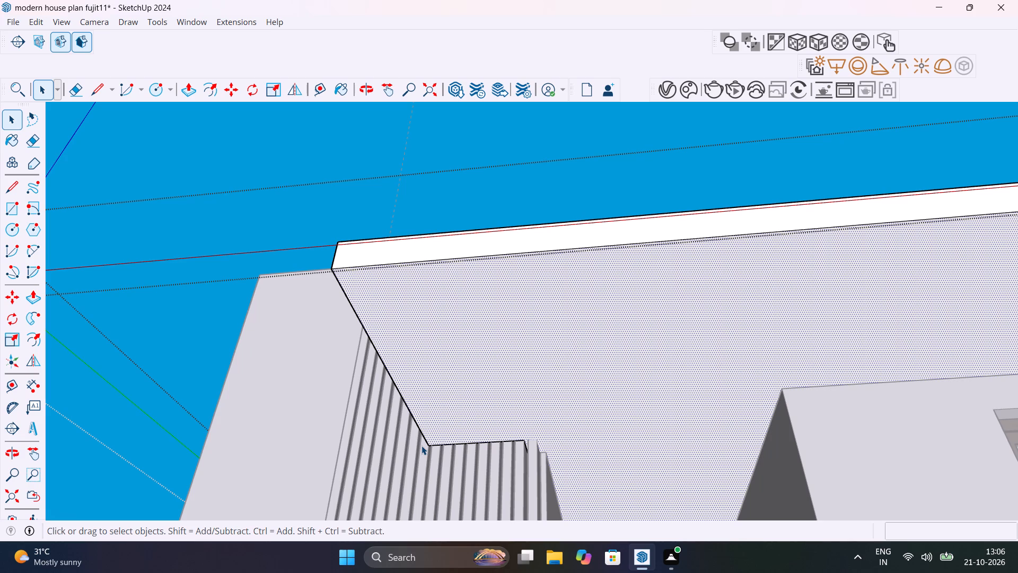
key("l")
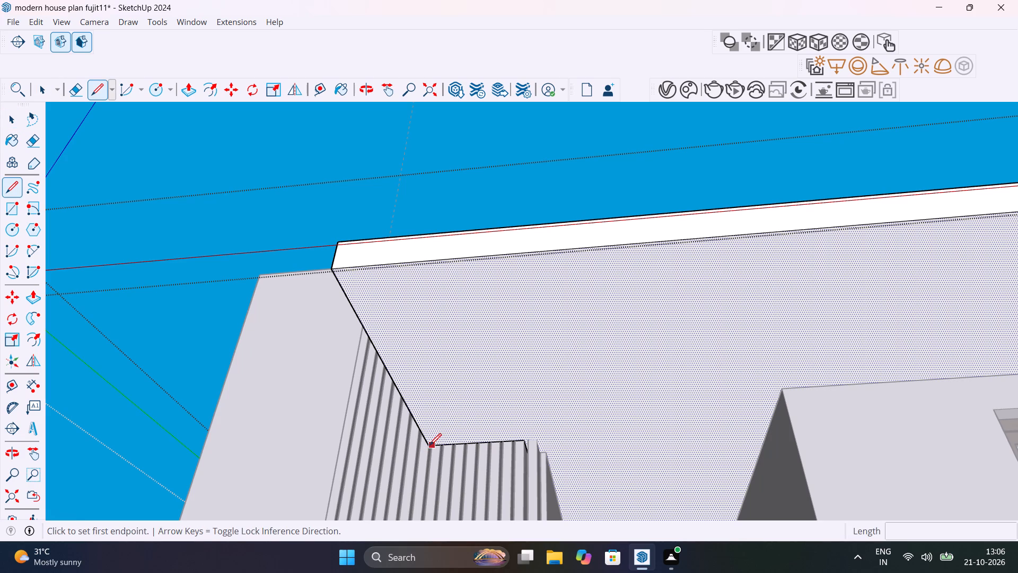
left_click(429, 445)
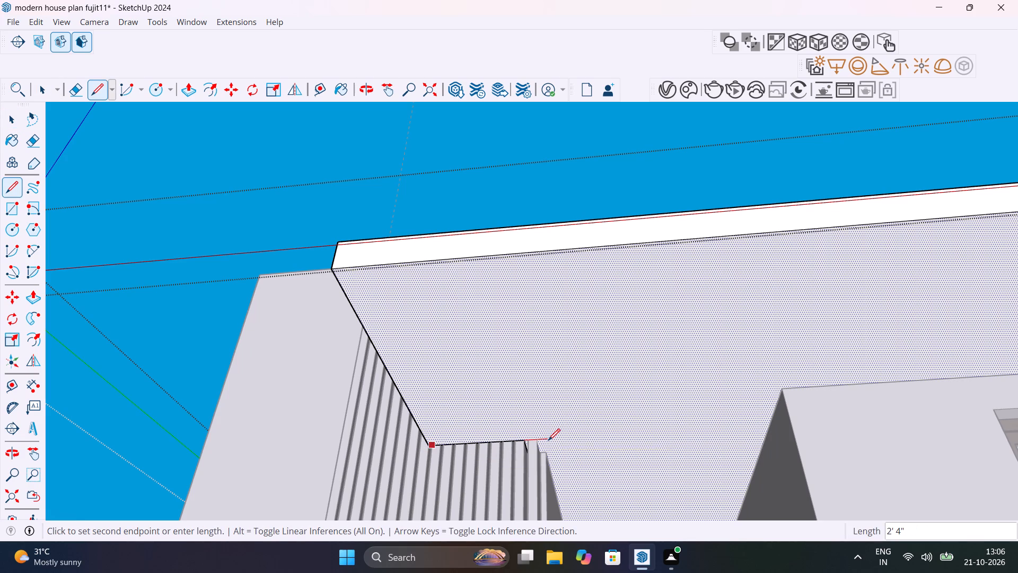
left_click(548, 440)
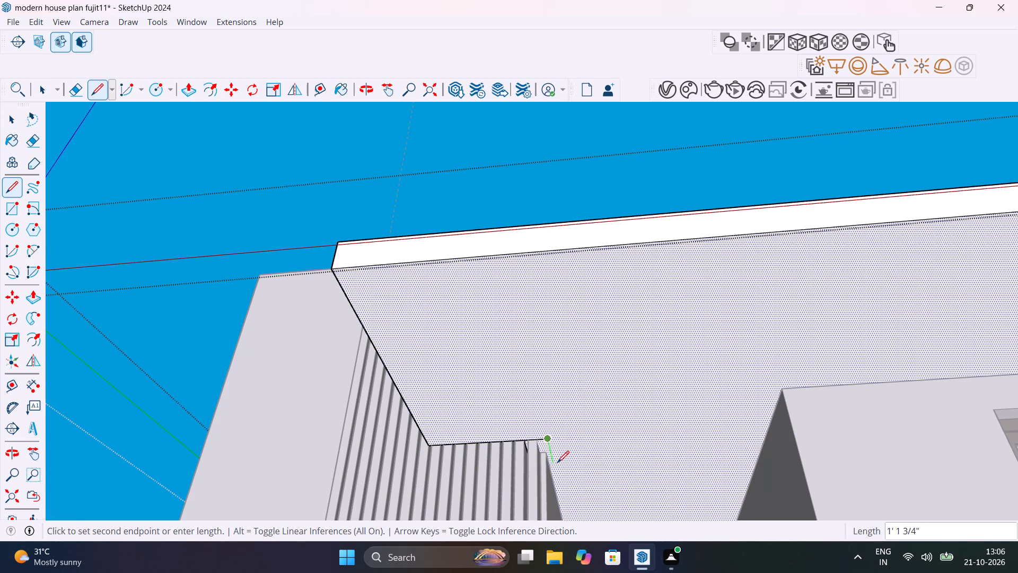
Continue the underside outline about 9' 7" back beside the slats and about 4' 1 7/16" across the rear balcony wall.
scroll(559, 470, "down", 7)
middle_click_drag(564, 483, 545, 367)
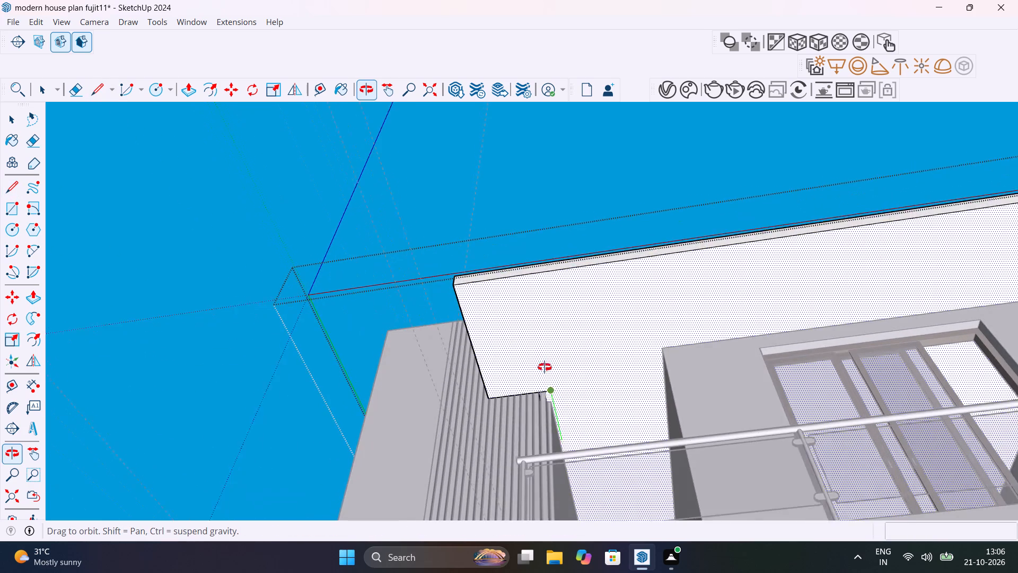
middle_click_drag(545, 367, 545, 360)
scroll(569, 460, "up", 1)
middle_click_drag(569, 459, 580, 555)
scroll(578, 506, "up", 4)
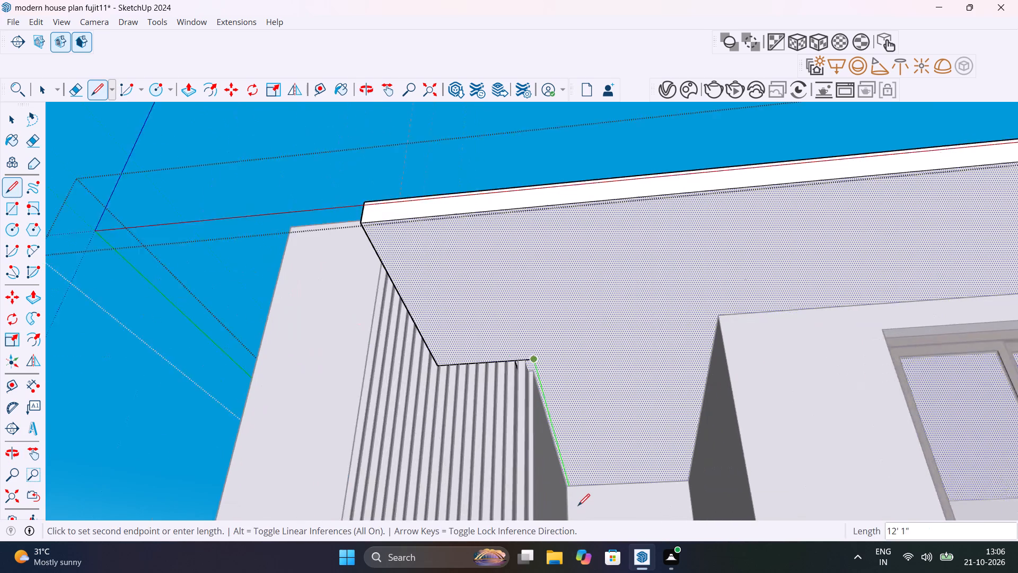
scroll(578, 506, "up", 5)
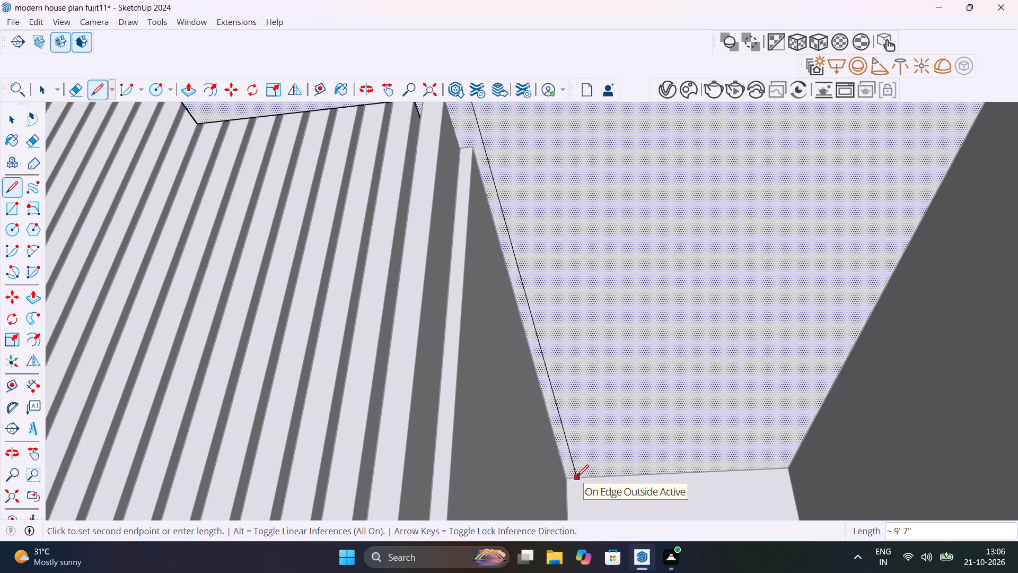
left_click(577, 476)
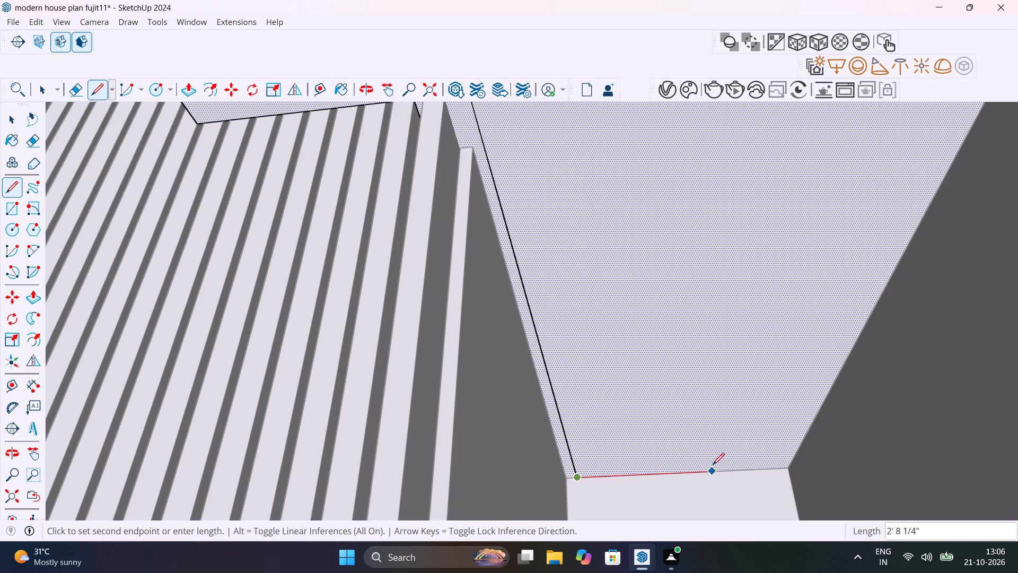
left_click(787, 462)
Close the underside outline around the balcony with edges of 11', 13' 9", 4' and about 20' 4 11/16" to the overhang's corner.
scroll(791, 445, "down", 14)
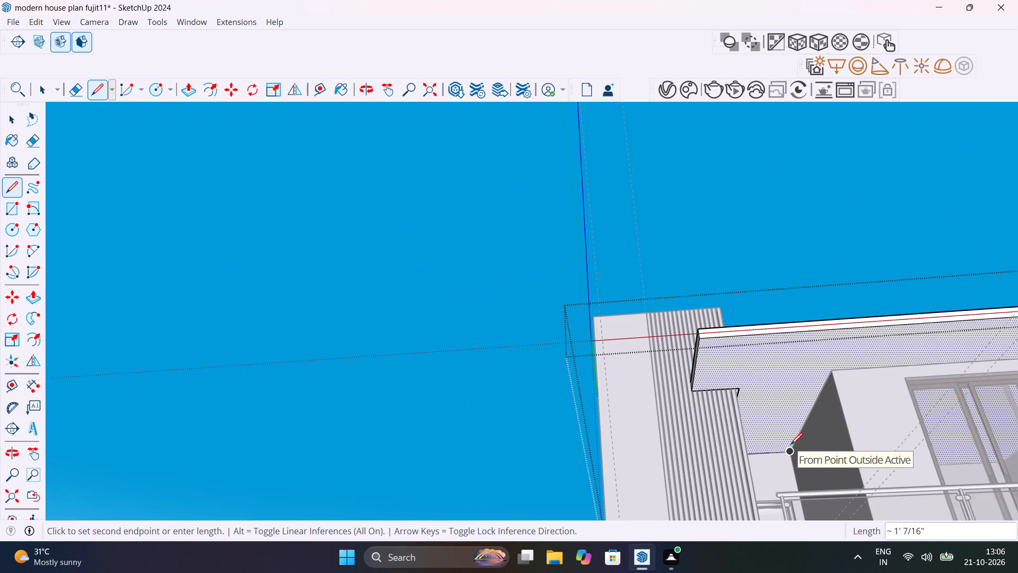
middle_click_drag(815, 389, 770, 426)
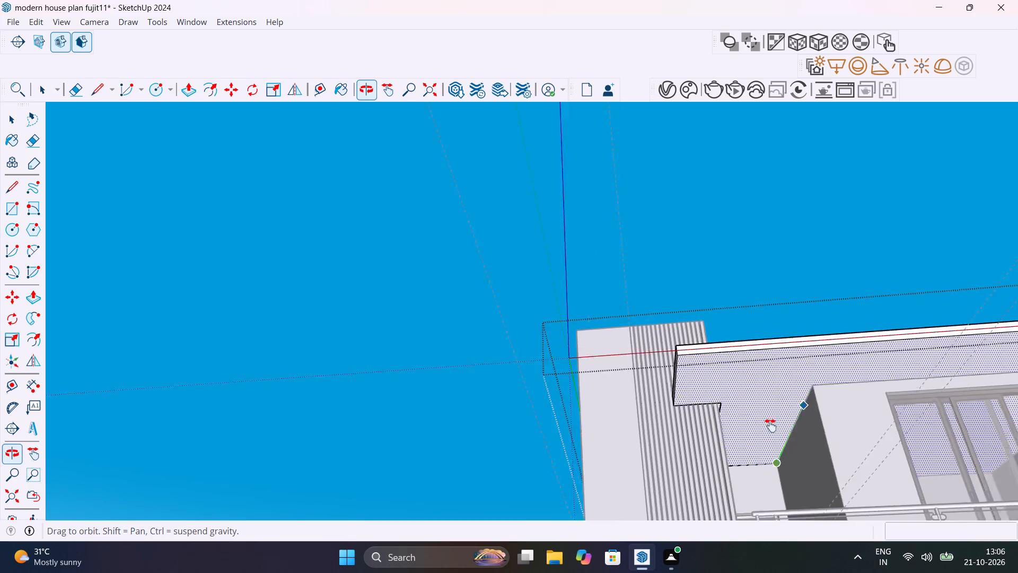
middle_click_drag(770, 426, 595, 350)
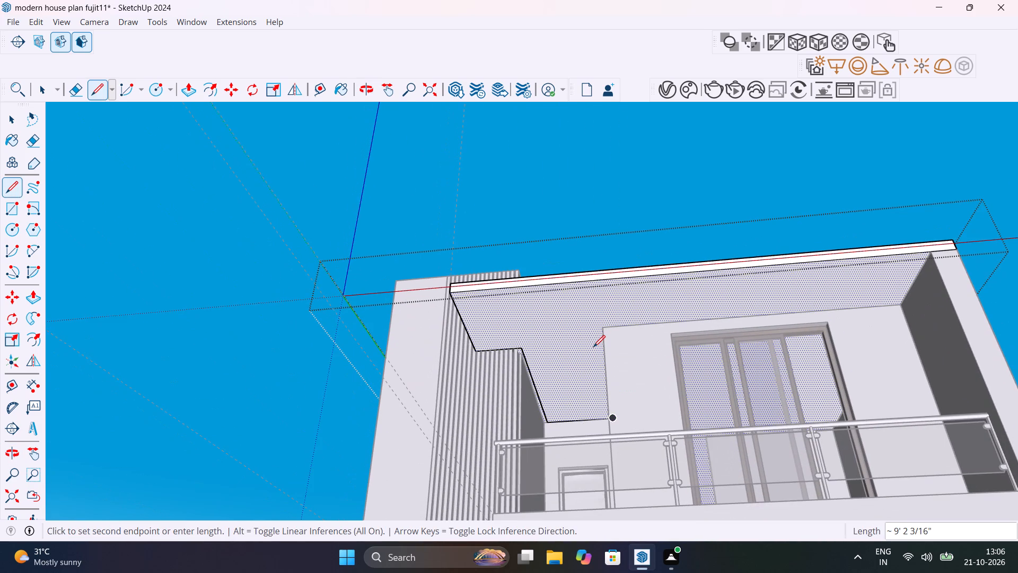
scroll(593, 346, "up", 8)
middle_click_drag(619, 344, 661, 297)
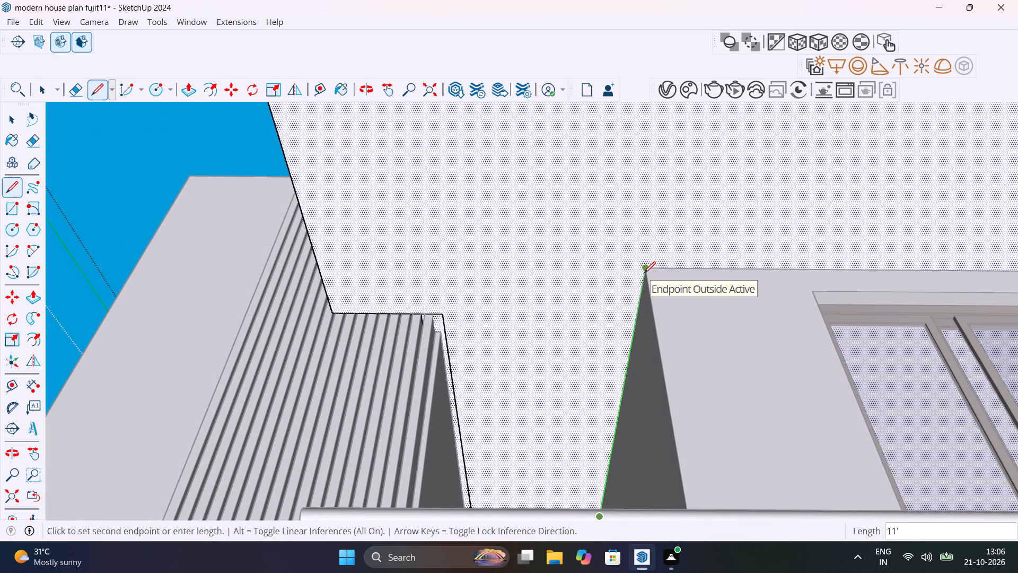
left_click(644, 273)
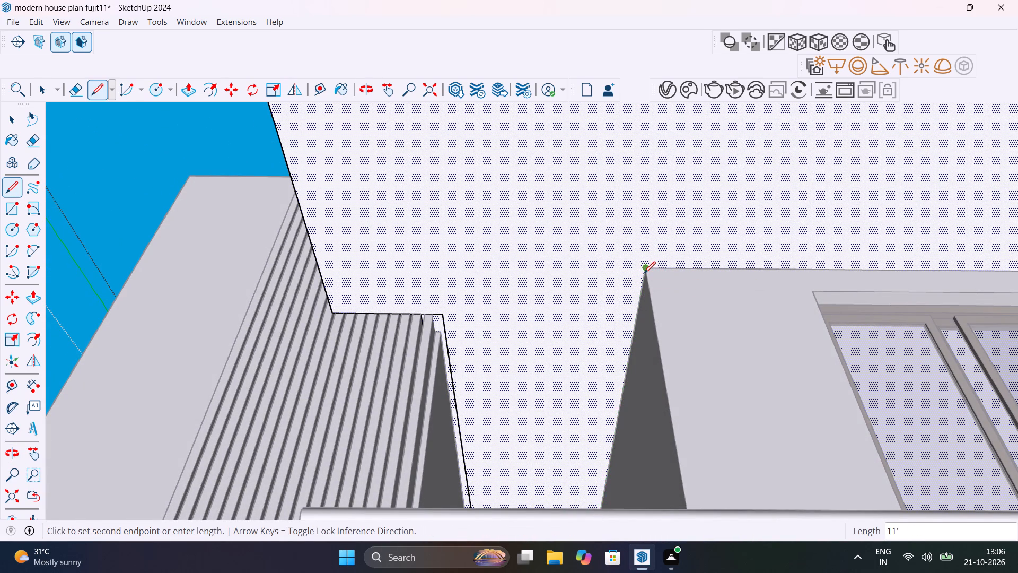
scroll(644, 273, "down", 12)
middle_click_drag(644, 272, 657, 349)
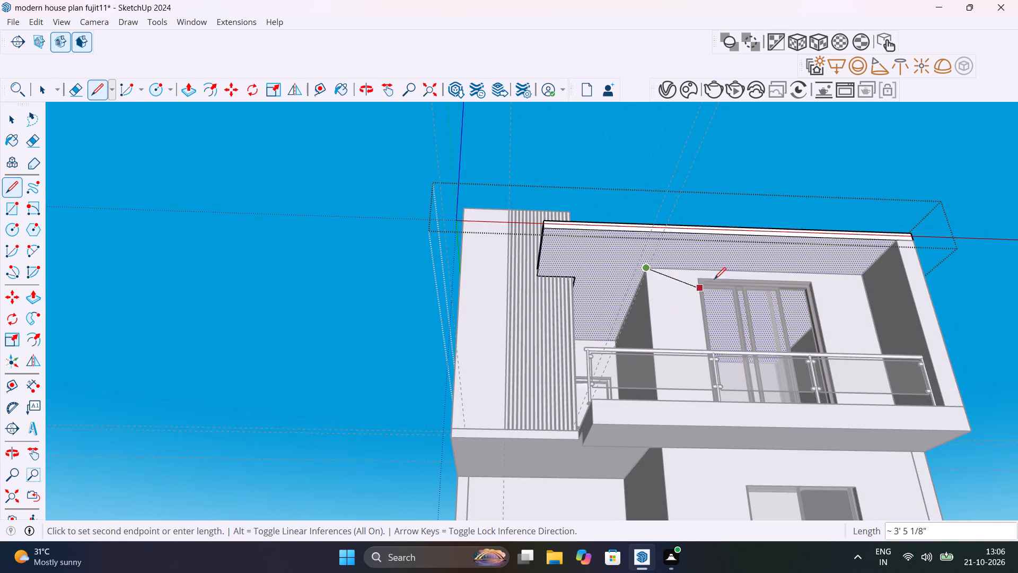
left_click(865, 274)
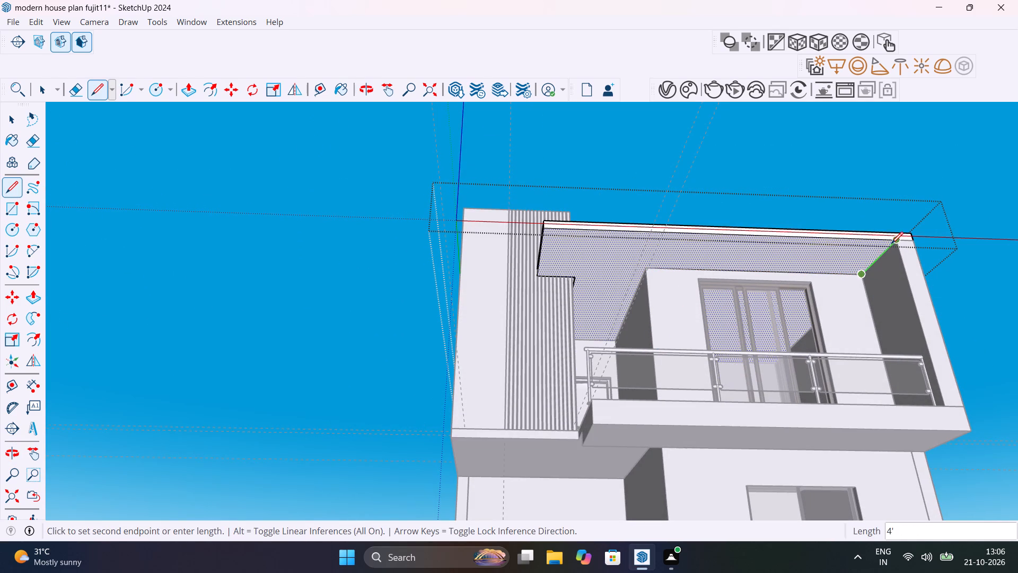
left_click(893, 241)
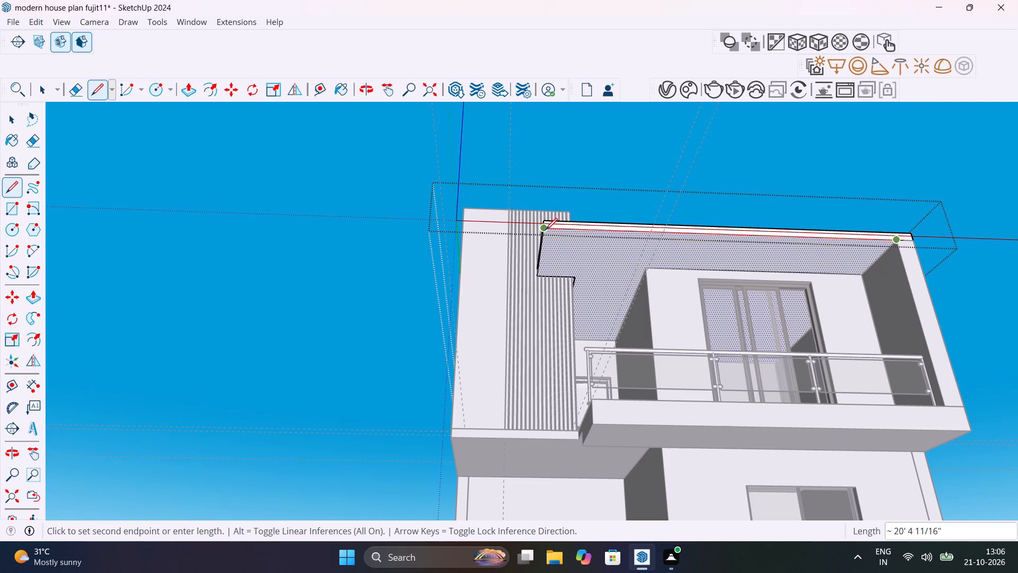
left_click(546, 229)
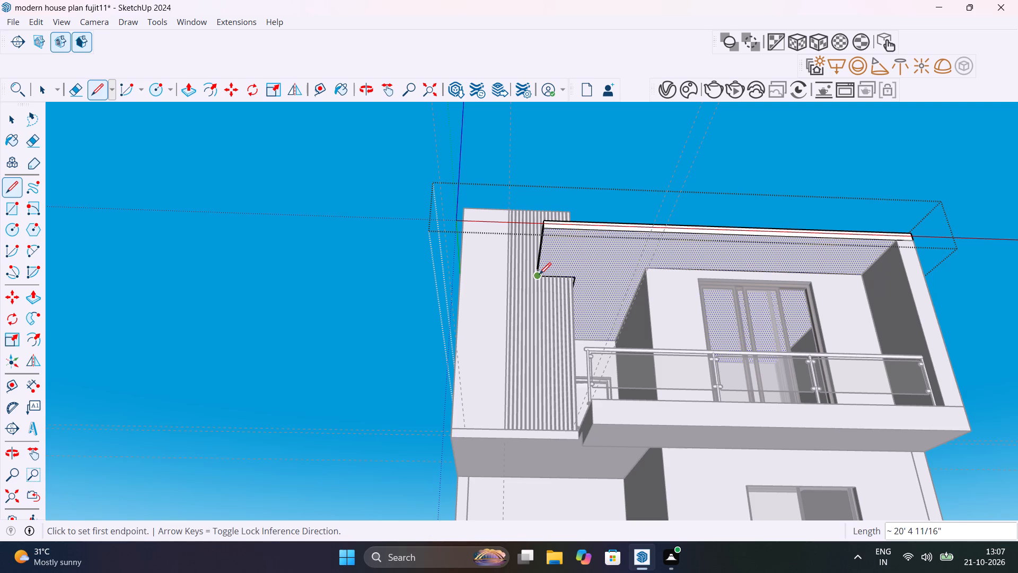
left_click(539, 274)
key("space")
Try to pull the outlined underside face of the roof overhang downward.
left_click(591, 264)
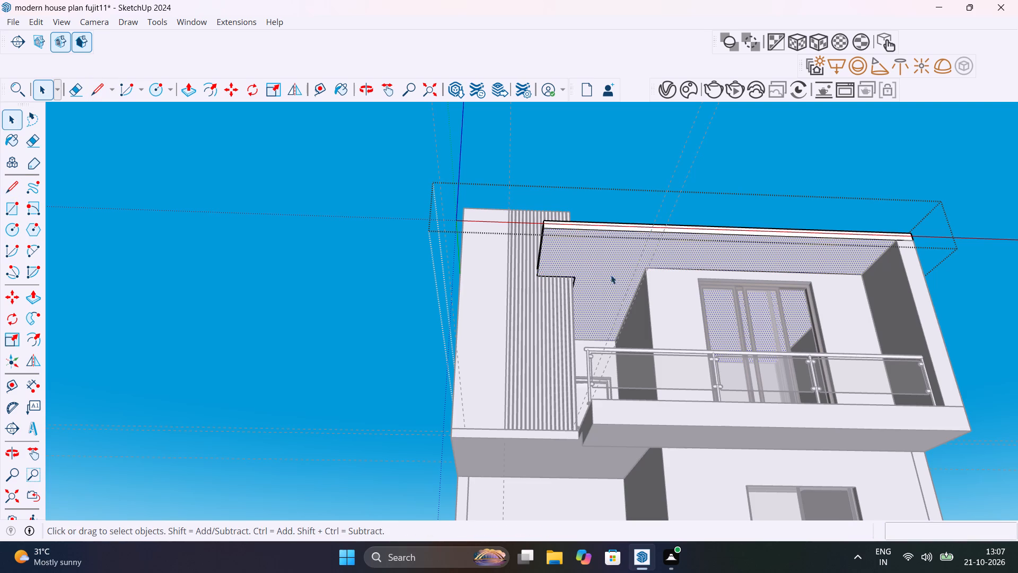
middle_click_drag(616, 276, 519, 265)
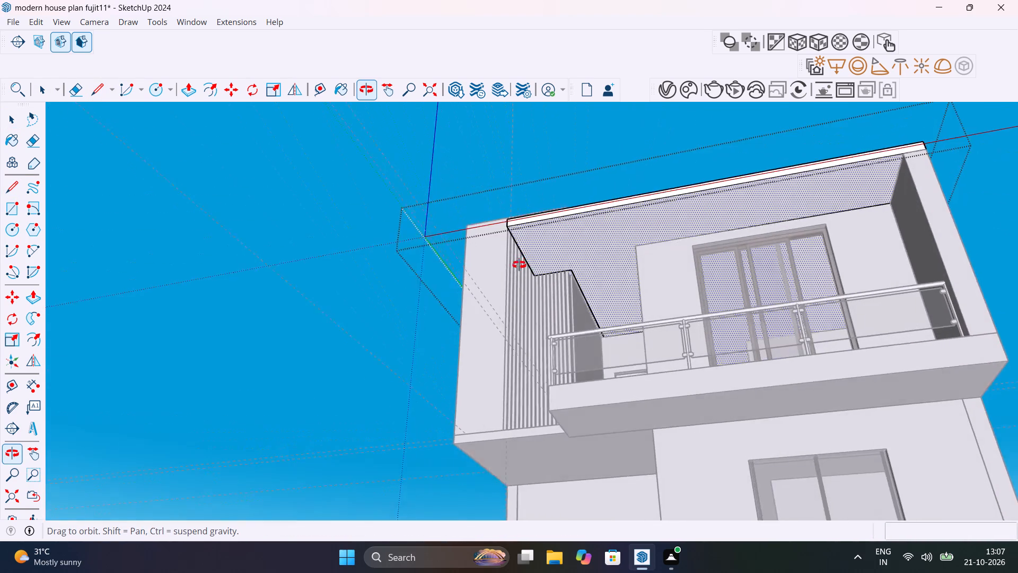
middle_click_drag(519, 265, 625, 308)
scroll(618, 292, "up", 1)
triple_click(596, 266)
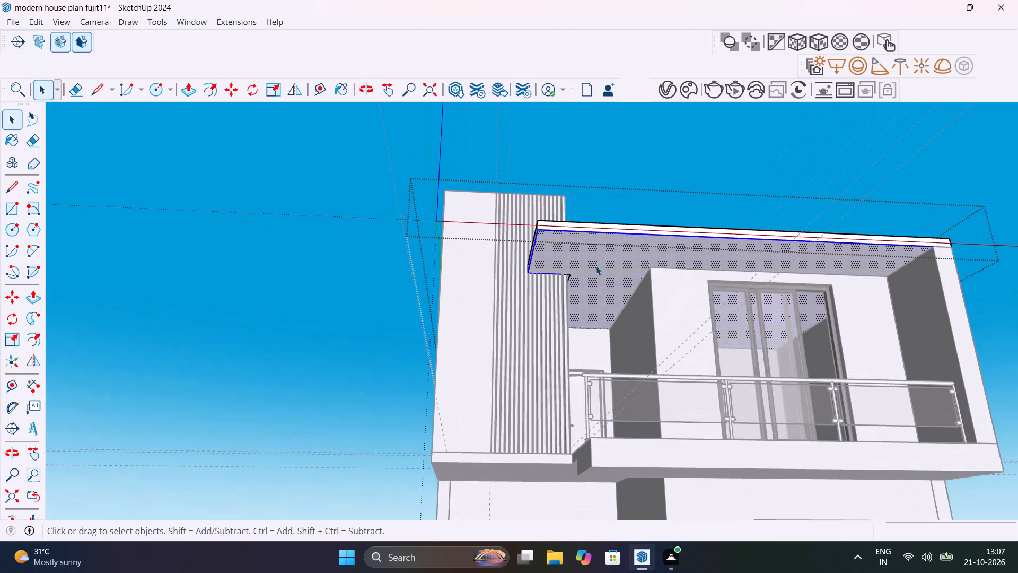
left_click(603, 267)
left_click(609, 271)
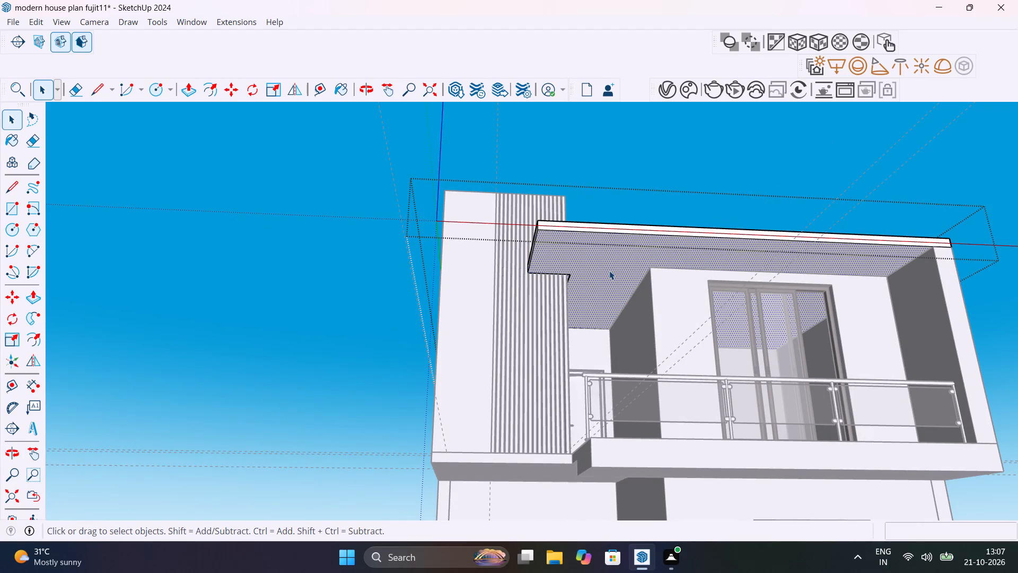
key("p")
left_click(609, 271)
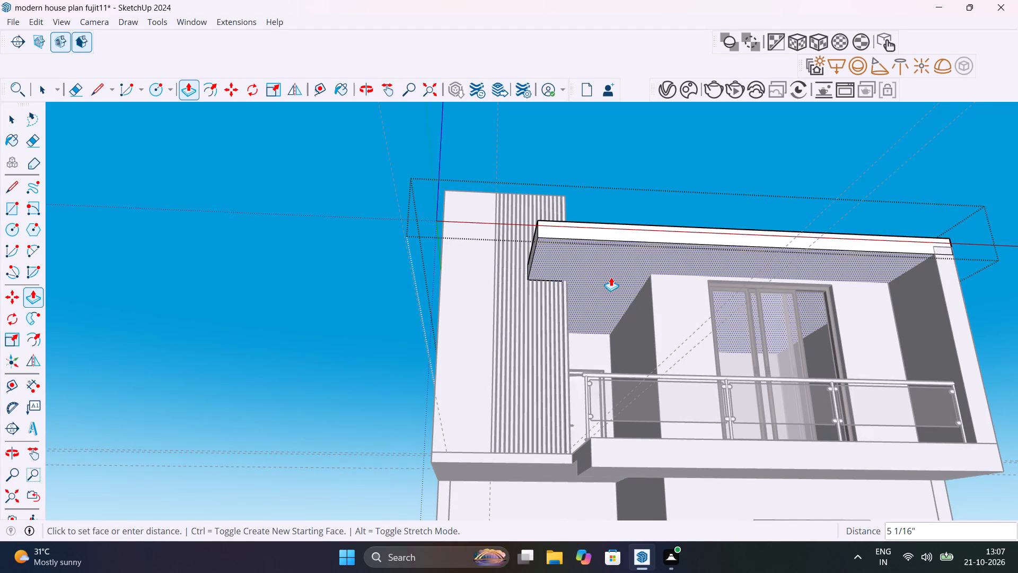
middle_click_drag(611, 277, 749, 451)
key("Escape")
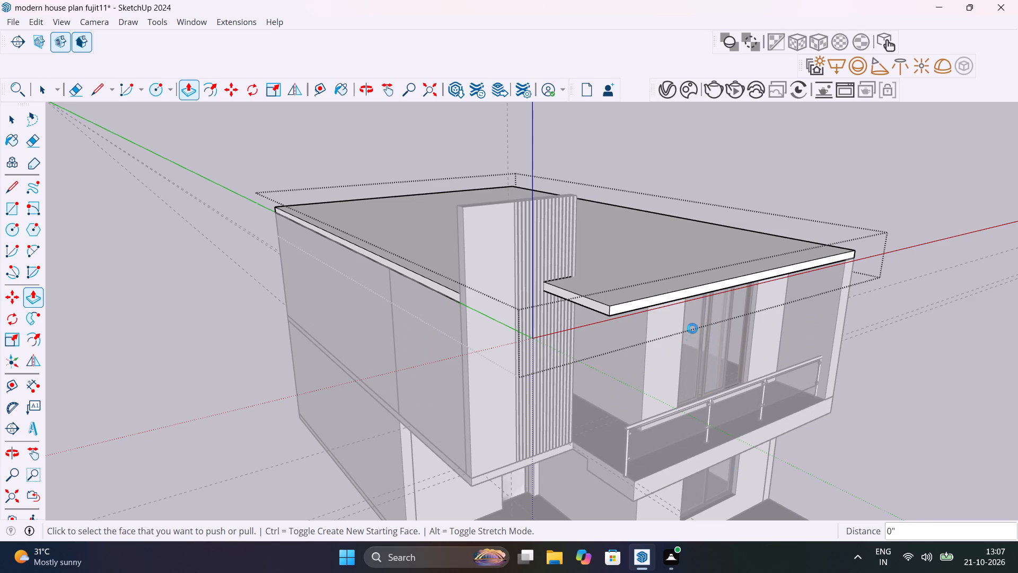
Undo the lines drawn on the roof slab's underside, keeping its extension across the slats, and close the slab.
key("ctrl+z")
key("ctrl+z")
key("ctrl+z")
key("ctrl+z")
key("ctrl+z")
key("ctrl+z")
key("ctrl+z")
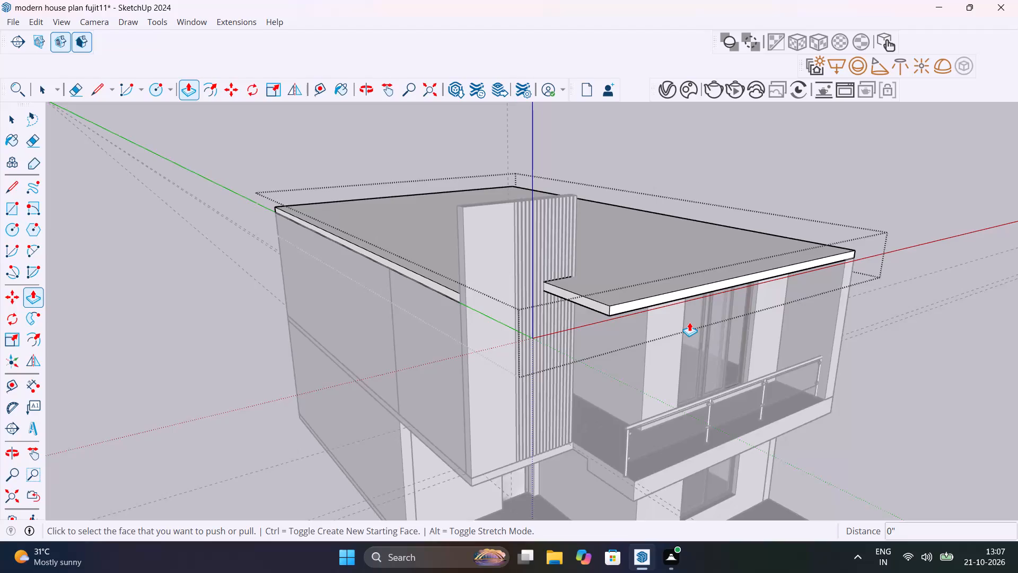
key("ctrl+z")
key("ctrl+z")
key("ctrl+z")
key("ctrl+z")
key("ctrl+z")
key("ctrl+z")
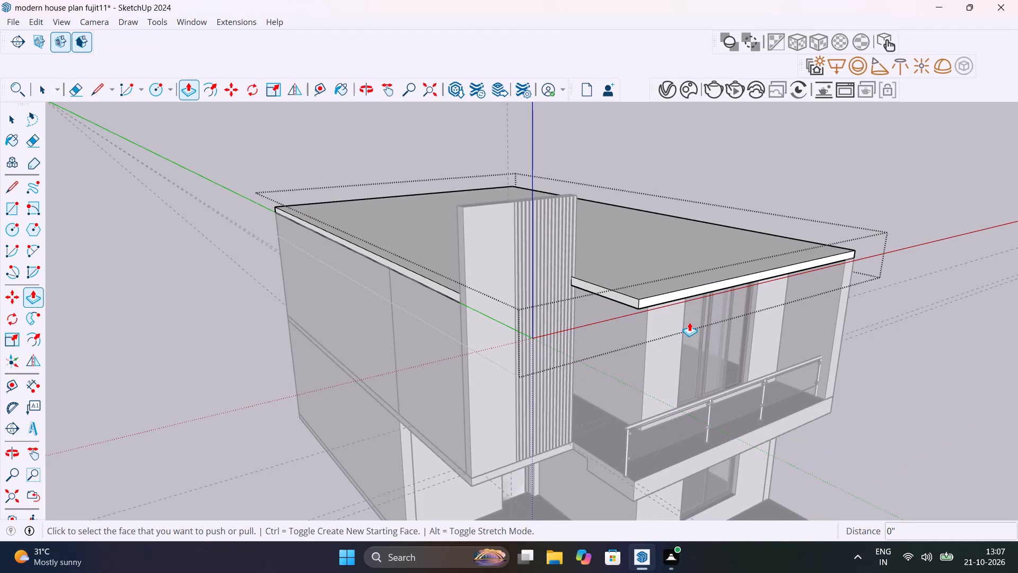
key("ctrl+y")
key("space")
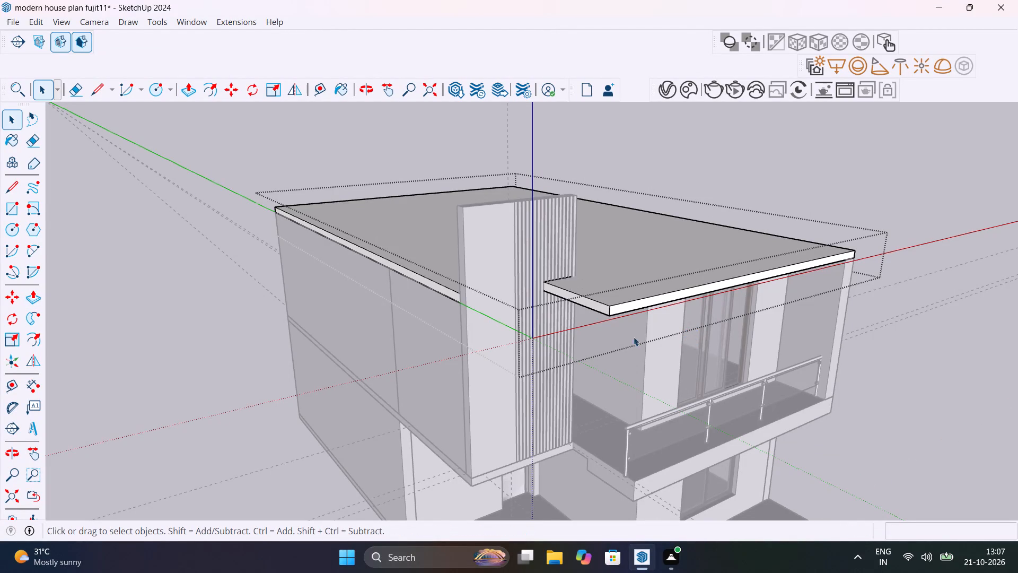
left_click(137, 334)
Raise the roof slab's top face about 7 7/16" with Push/Pull to thicken the slab.
middle_click_drag(204, 360, 200, 360, "shift")
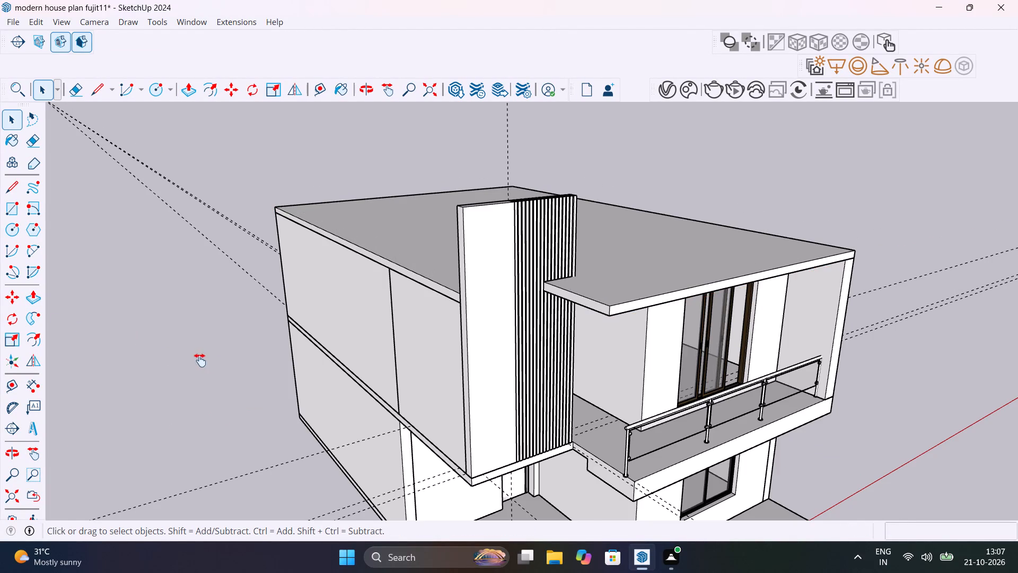
middle_click_drag(200, 360, 110, 190, "shift")
scroll(110, 190, "up", 1)
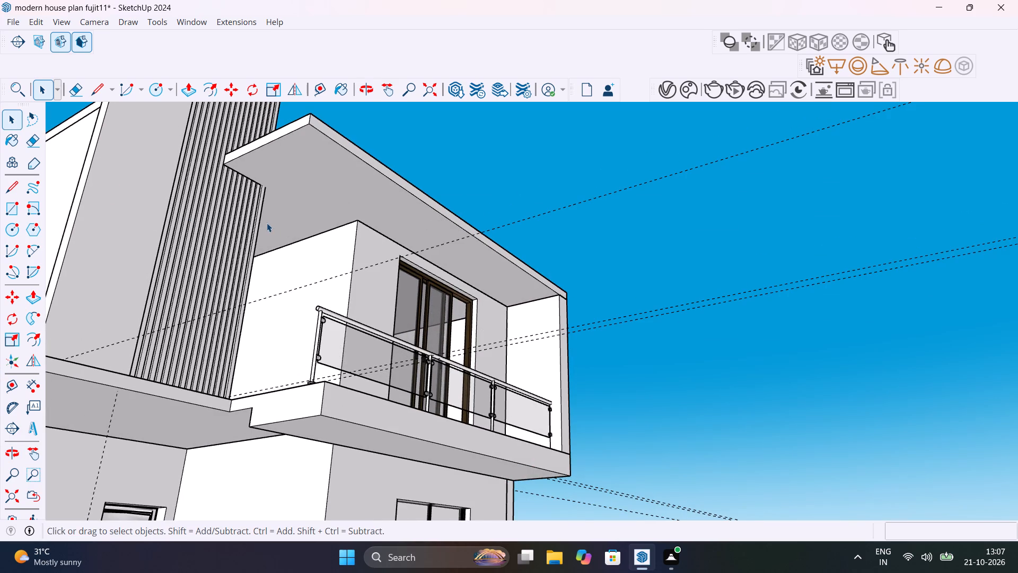
middle_click_drag(267, 221, 222, 432)
middle_click_drag(263, 253, 257, 410)
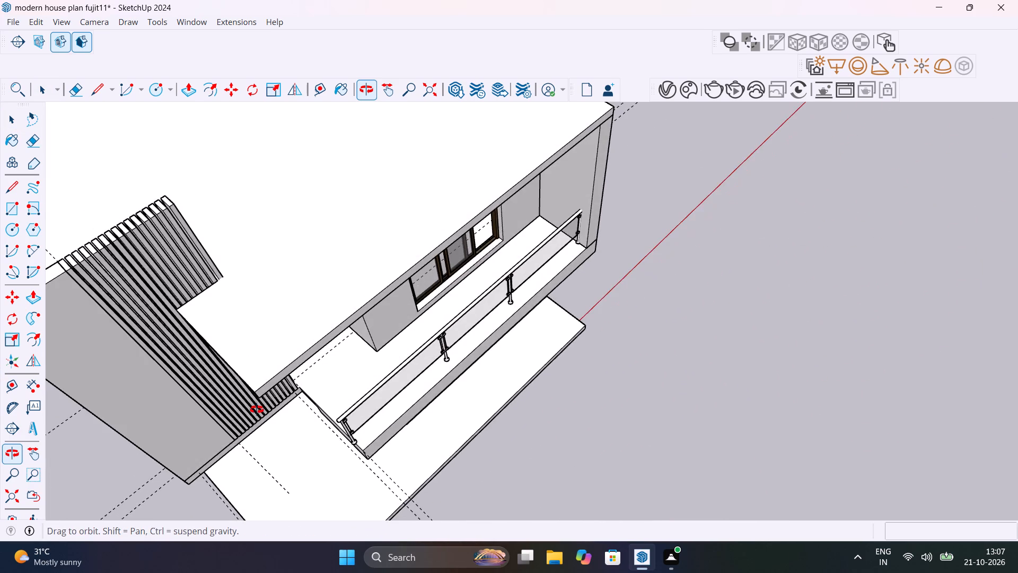
middle_click_drag(257, 410, 425, 170)
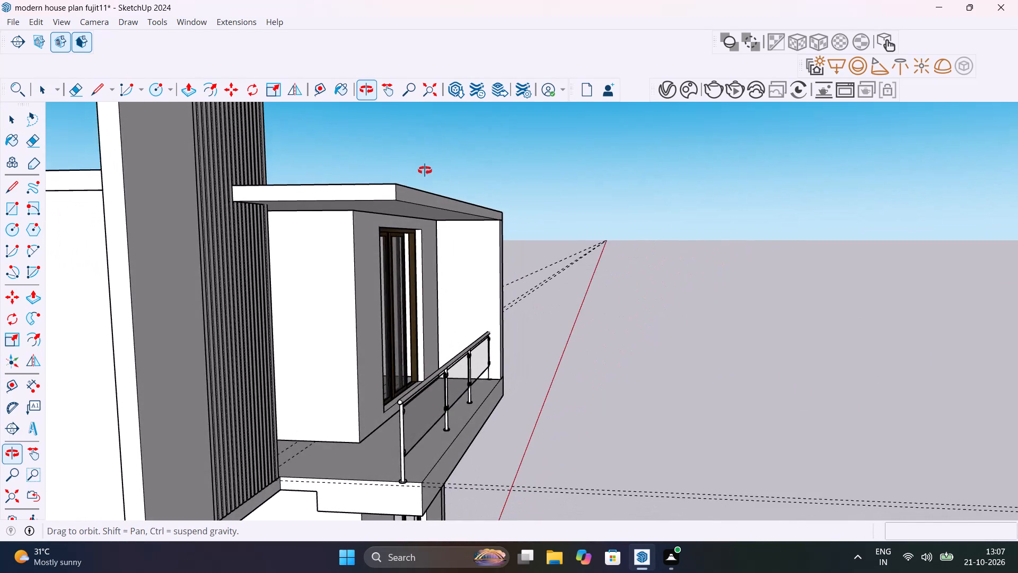
middle_click_drag(425, 170, 311, 422)
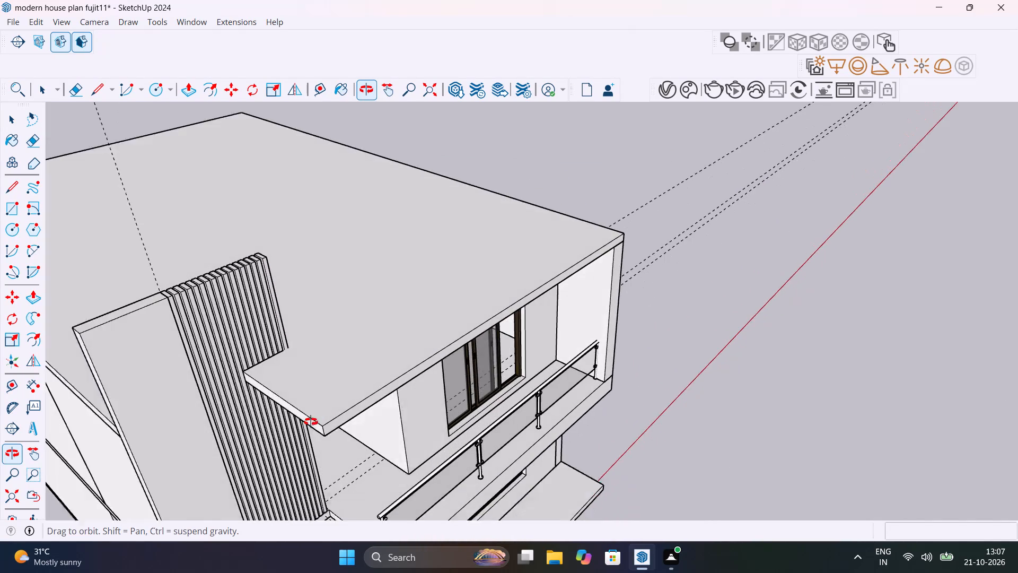
middle_click_drag(311, 422, 311, 422)
left_click(326, 402)
double_click(326, 398)
left_click(326, 398)
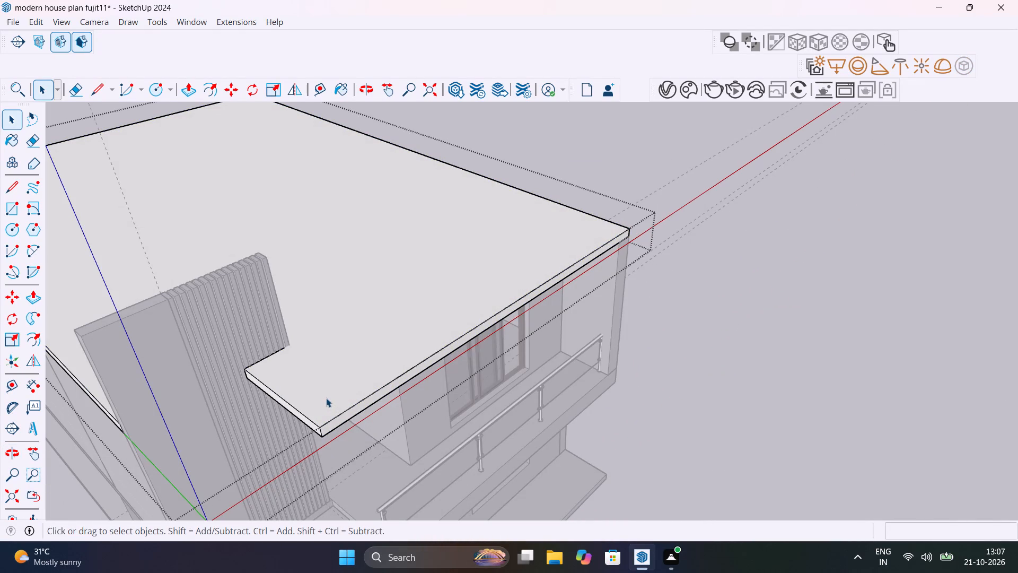
key("p")
left_click(326, 398)
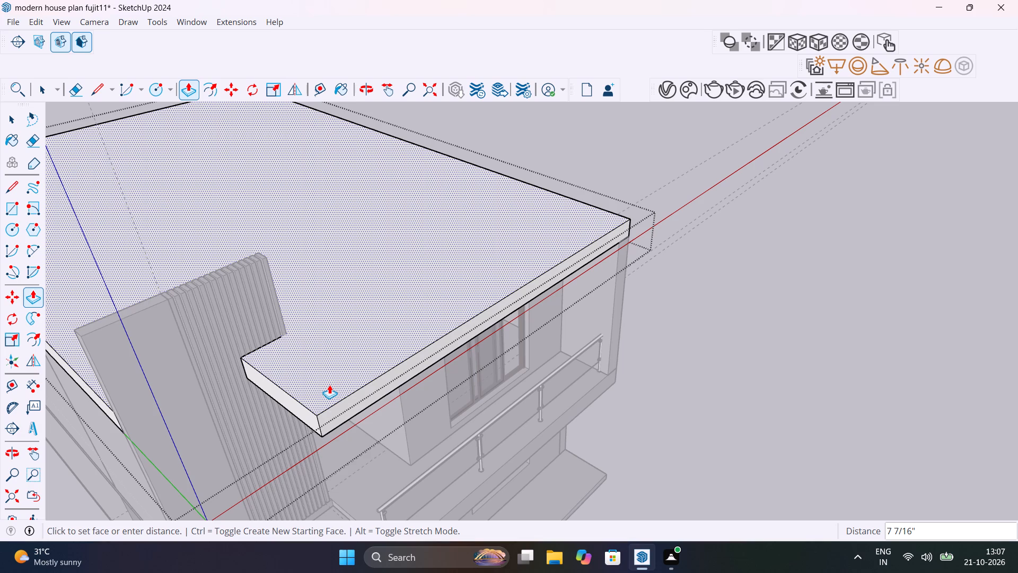
left_click(329, 385)
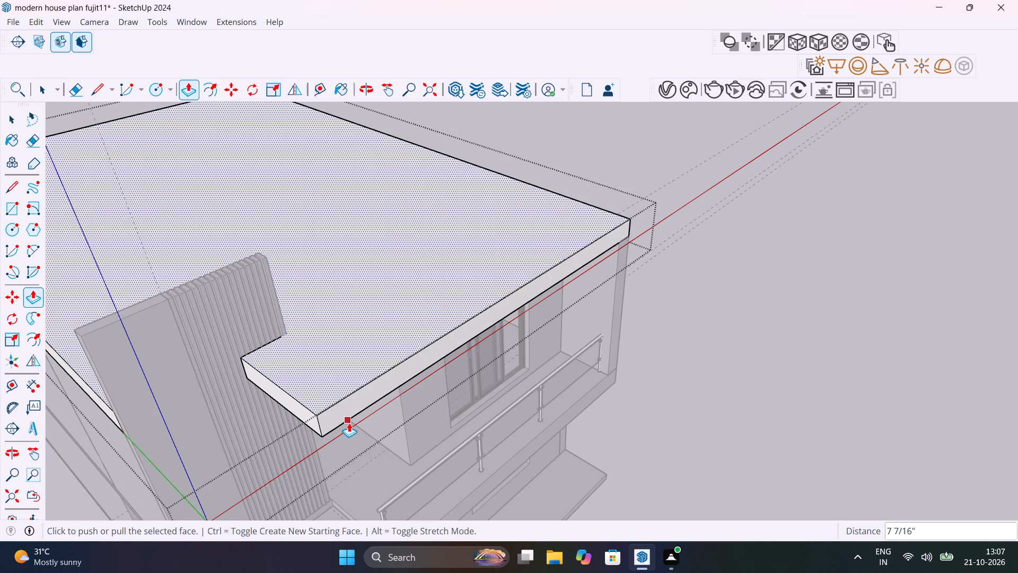
key("space")
left_click(679, 370)
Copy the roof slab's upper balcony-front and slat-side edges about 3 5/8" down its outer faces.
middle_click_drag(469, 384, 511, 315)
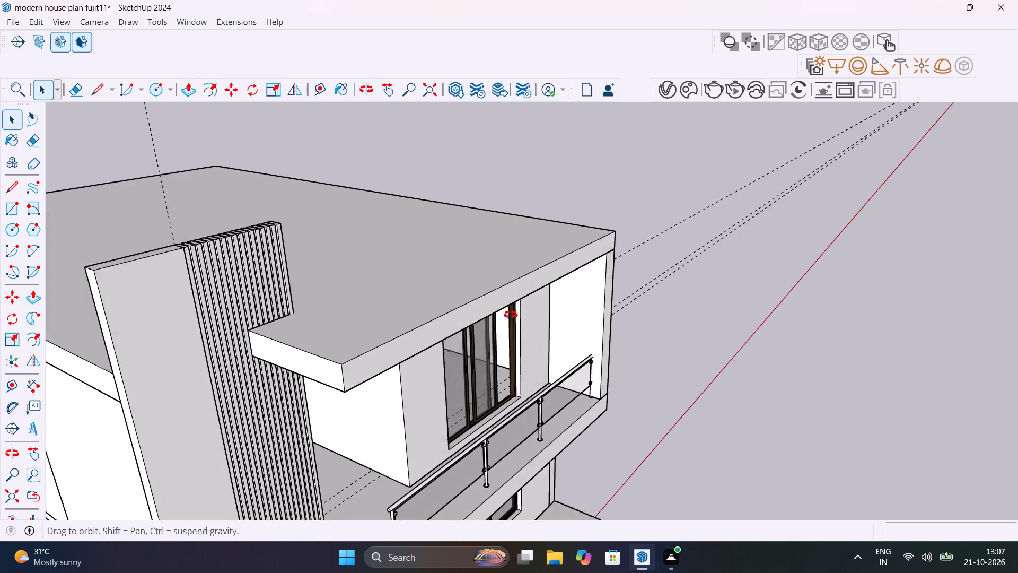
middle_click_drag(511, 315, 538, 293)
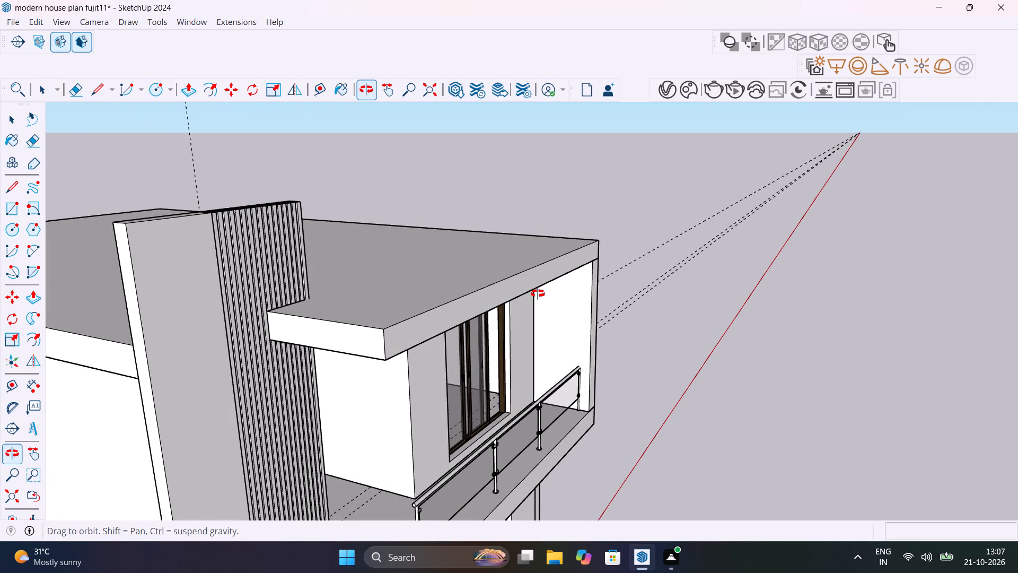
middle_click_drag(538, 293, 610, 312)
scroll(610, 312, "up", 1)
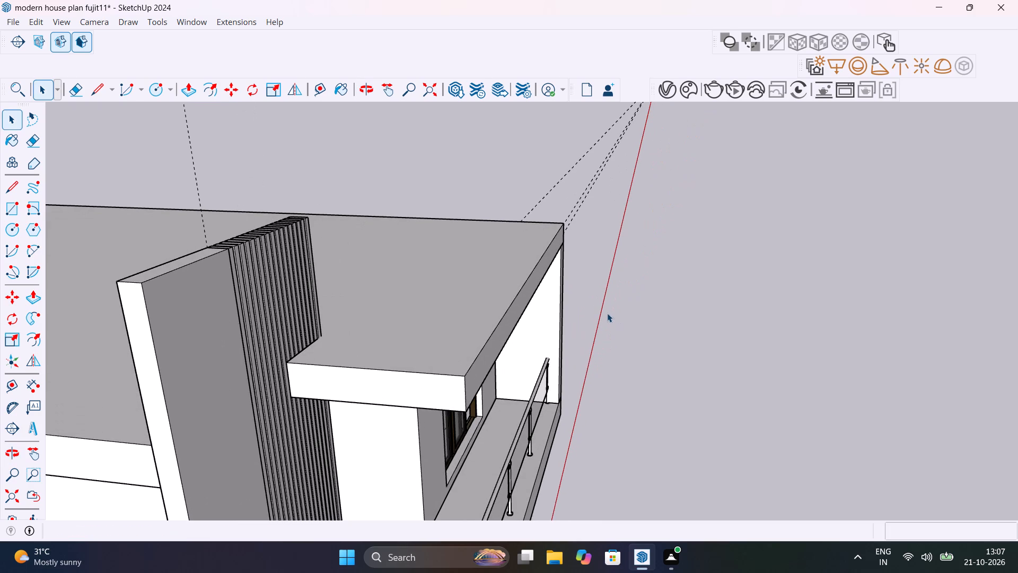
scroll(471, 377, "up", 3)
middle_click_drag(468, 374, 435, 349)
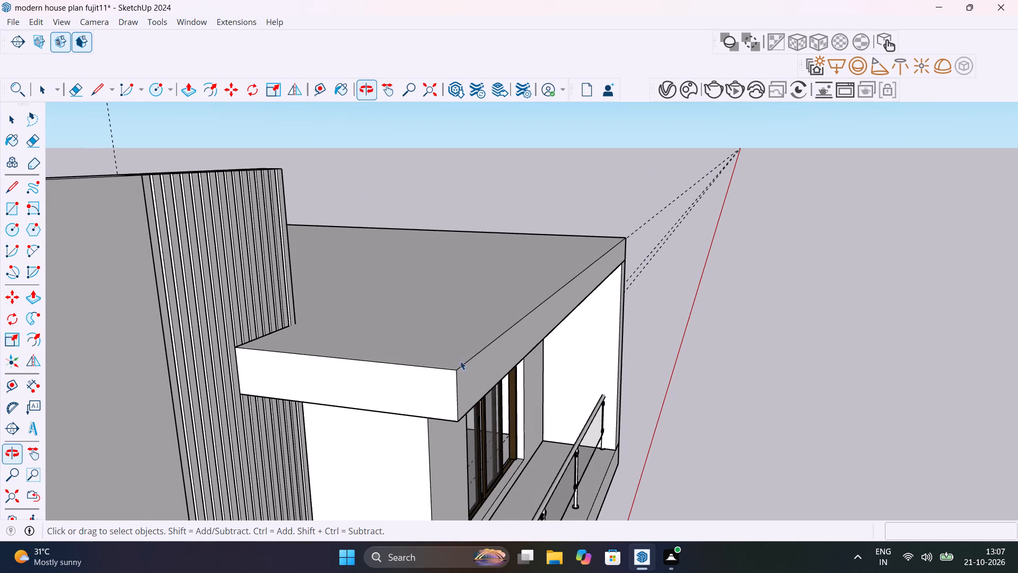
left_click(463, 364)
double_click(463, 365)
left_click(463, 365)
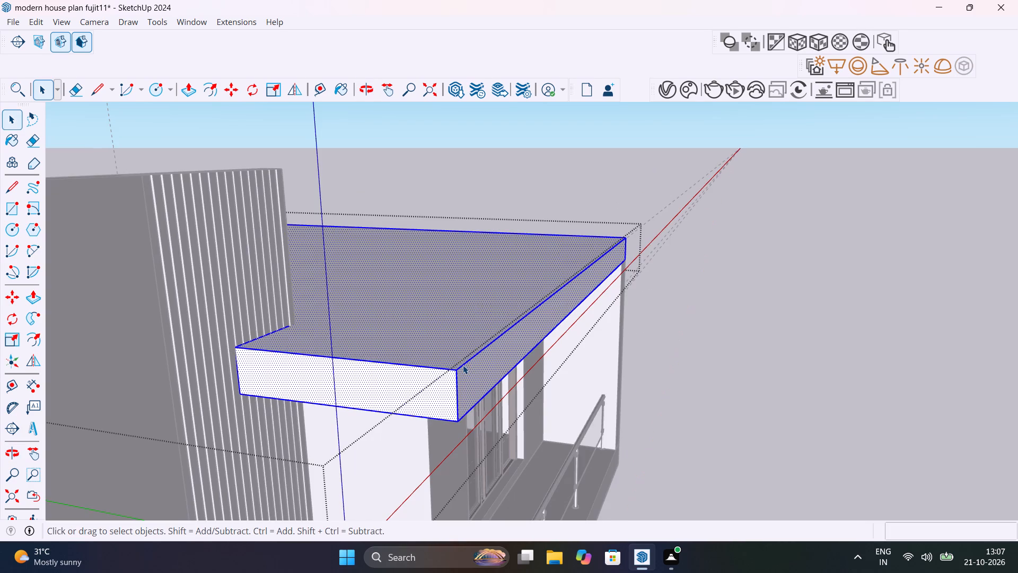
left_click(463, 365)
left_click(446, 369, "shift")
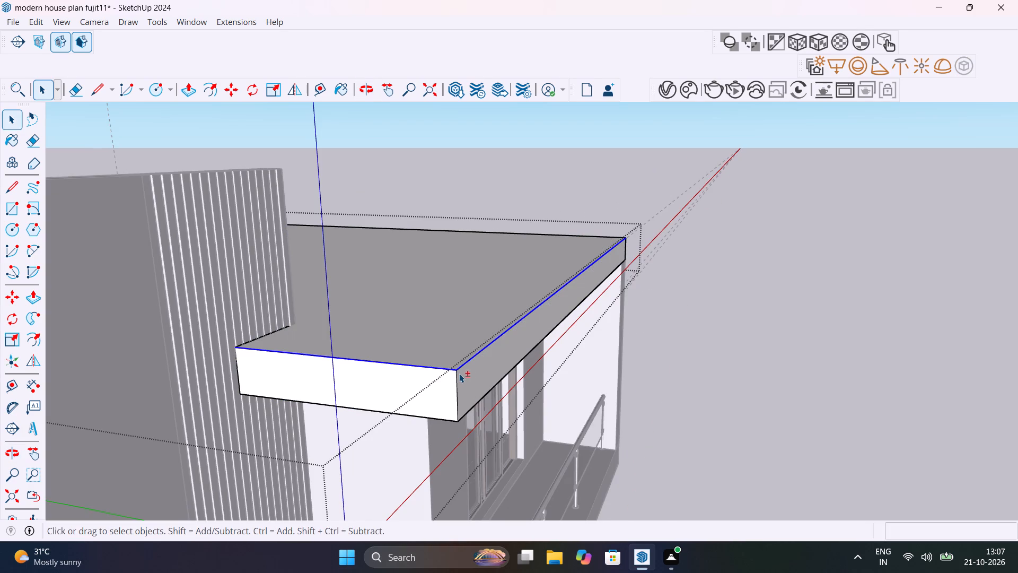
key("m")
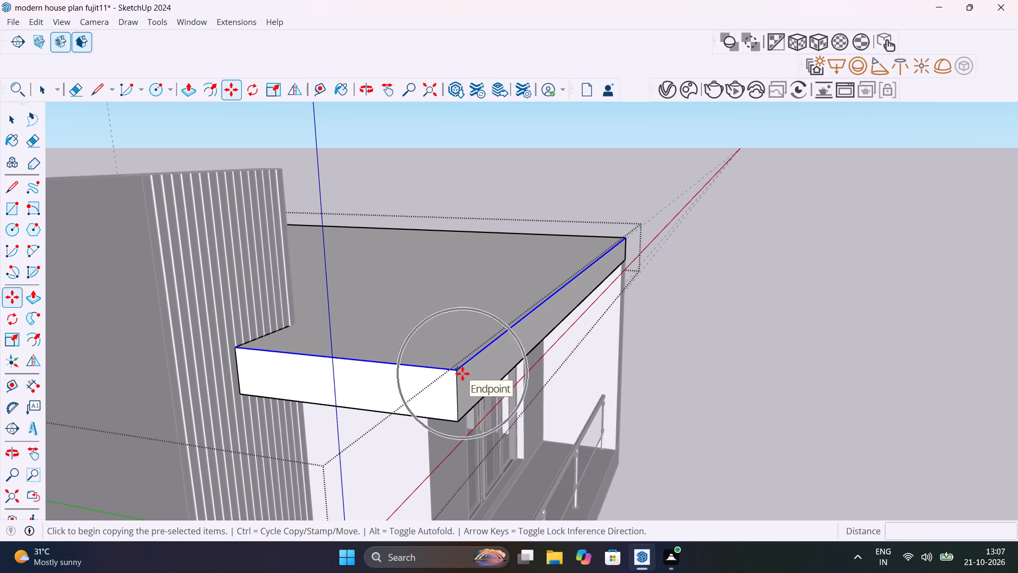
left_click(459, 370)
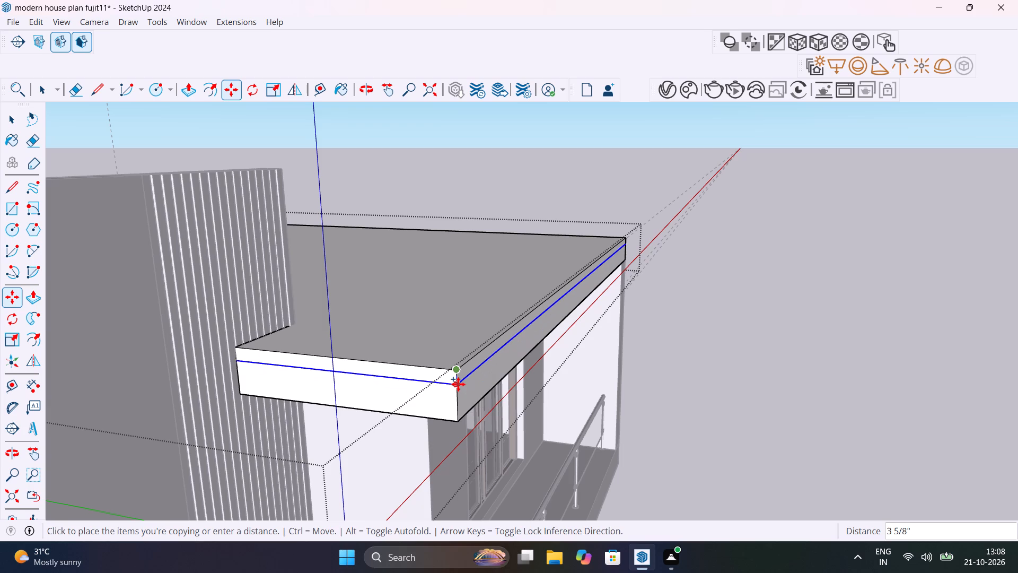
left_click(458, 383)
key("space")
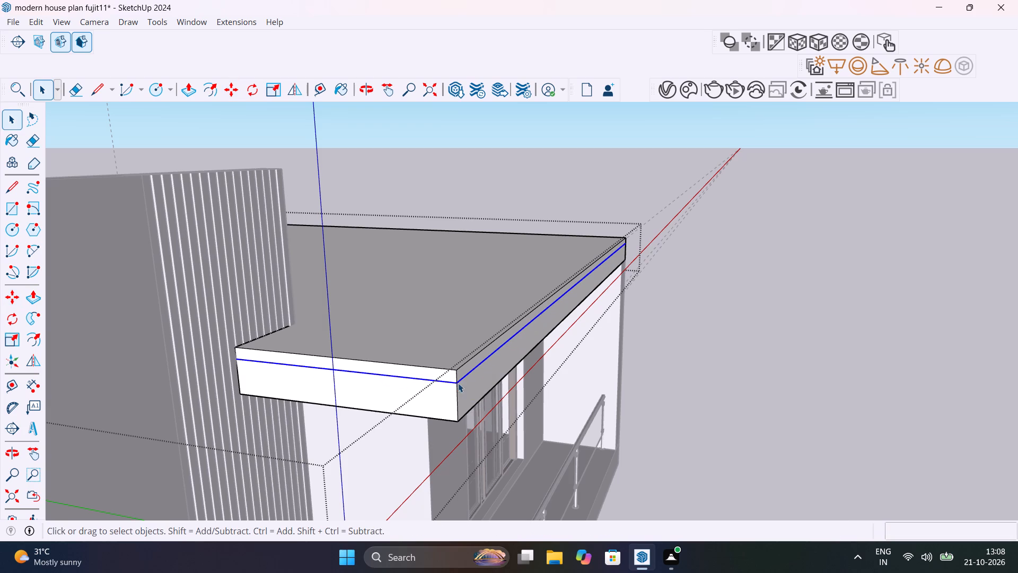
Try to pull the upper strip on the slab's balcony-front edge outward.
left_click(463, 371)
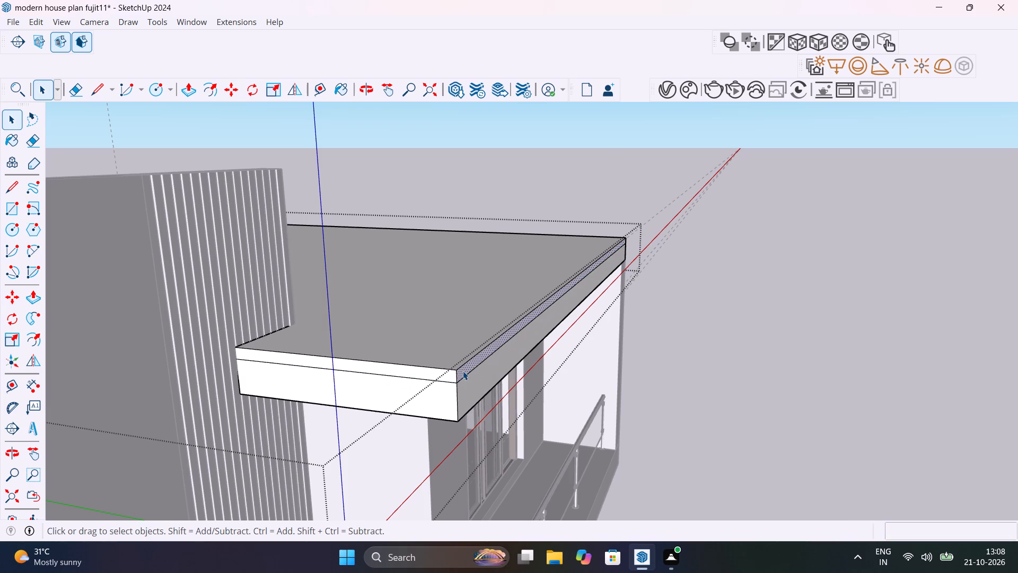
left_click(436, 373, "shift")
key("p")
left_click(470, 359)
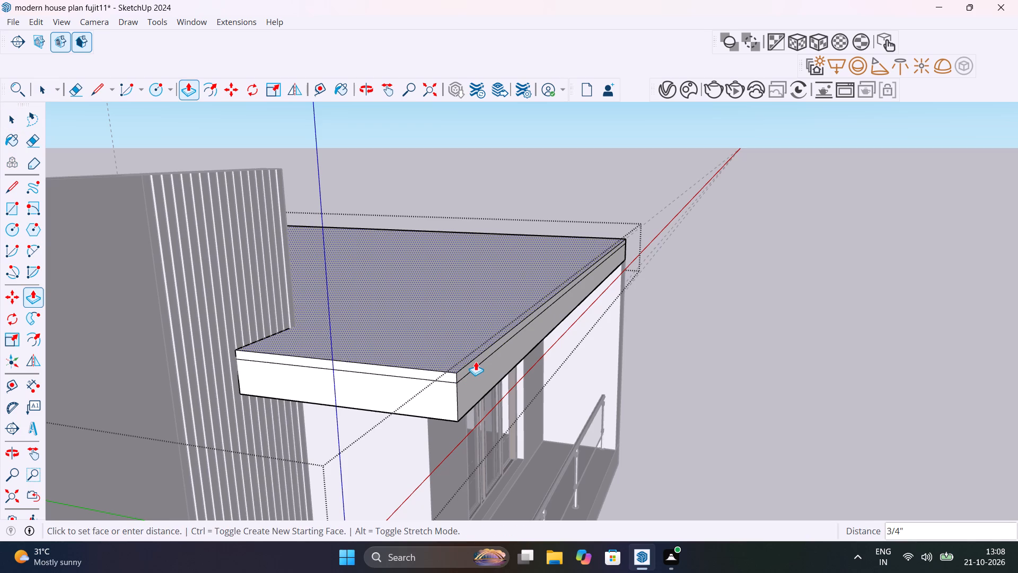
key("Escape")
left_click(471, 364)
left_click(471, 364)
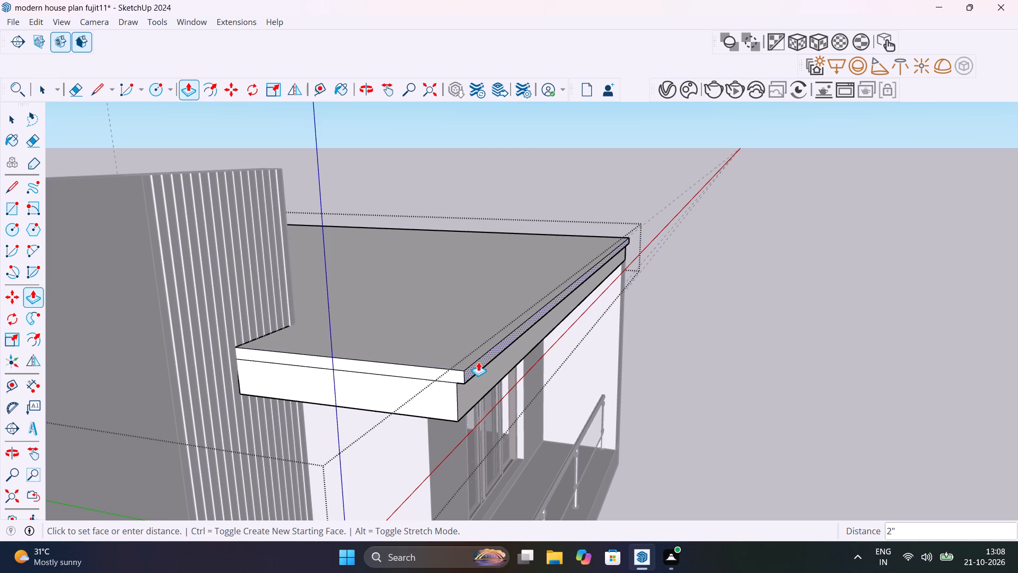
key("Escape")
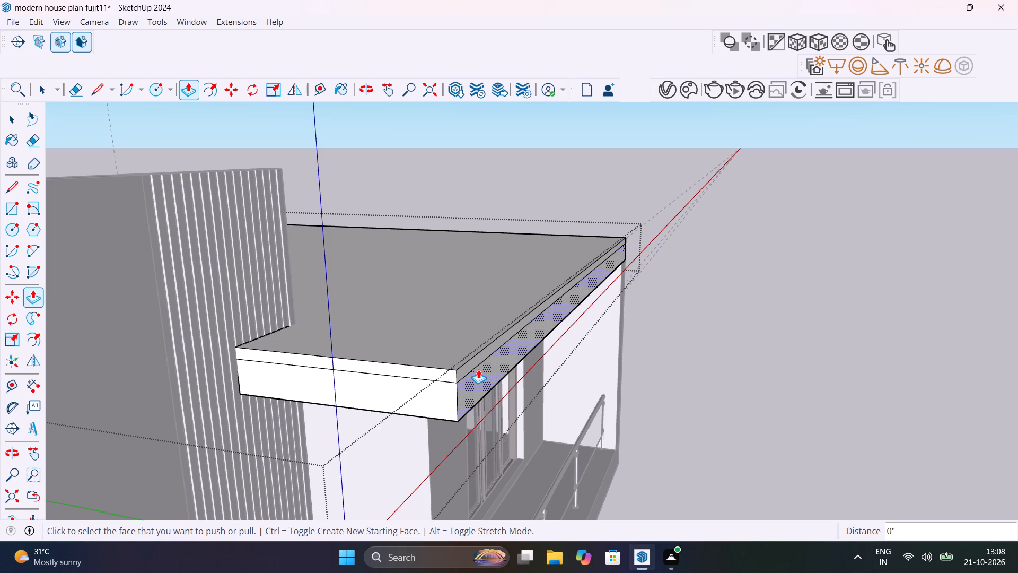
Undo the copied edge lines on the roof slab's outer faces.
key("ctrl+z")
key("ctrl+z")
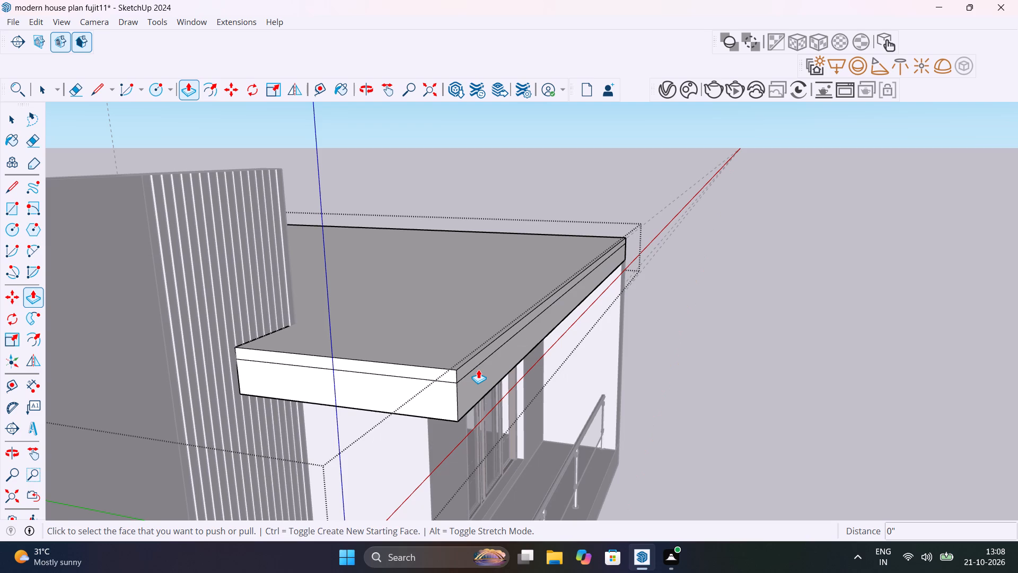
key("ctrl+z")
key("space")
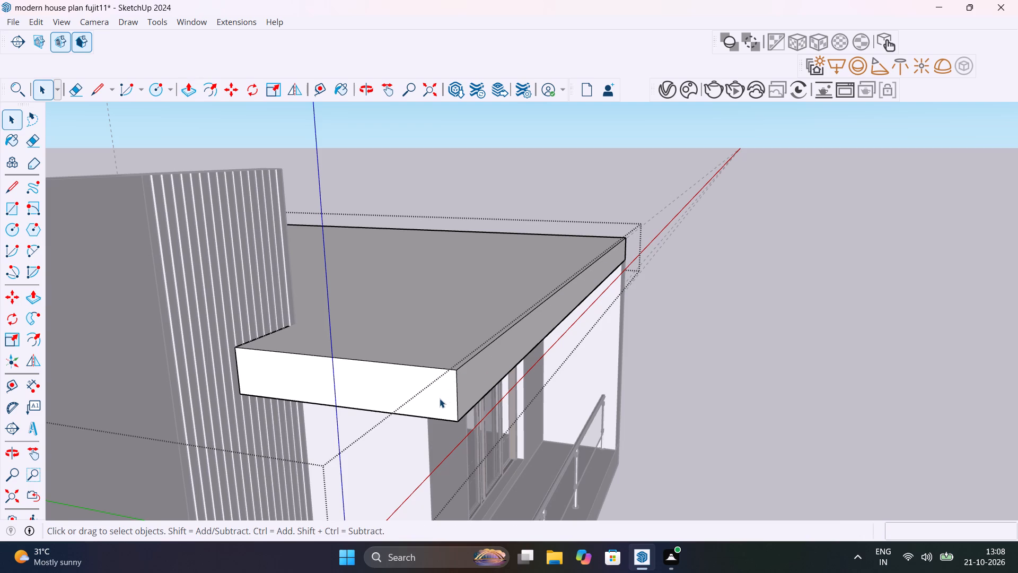
Copy the roof slab's upper balcony-front and slat-side edges about 5/16" down its outer faces.
scroll(444, 388, "up", 7)
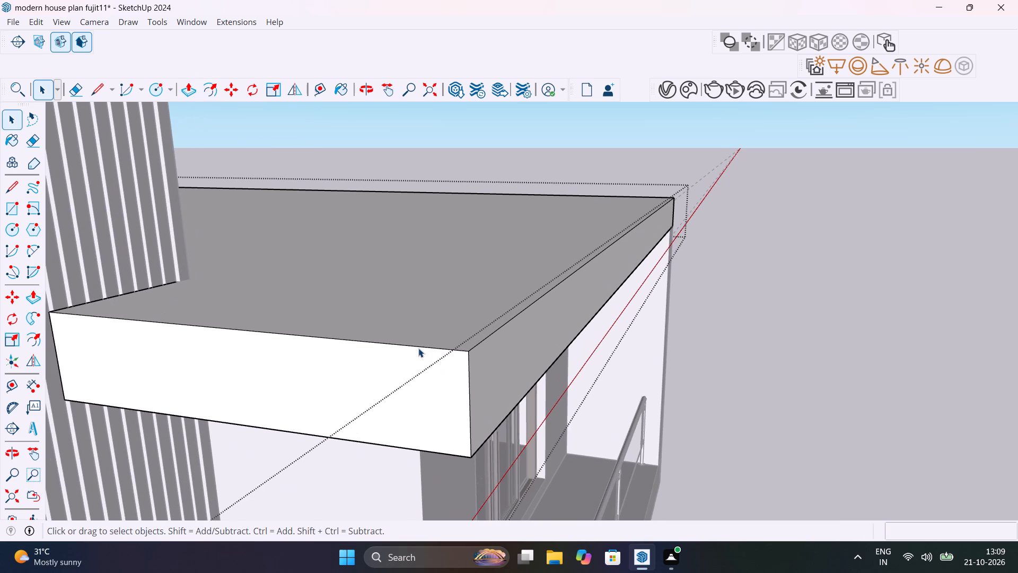
left_click(418, 348)
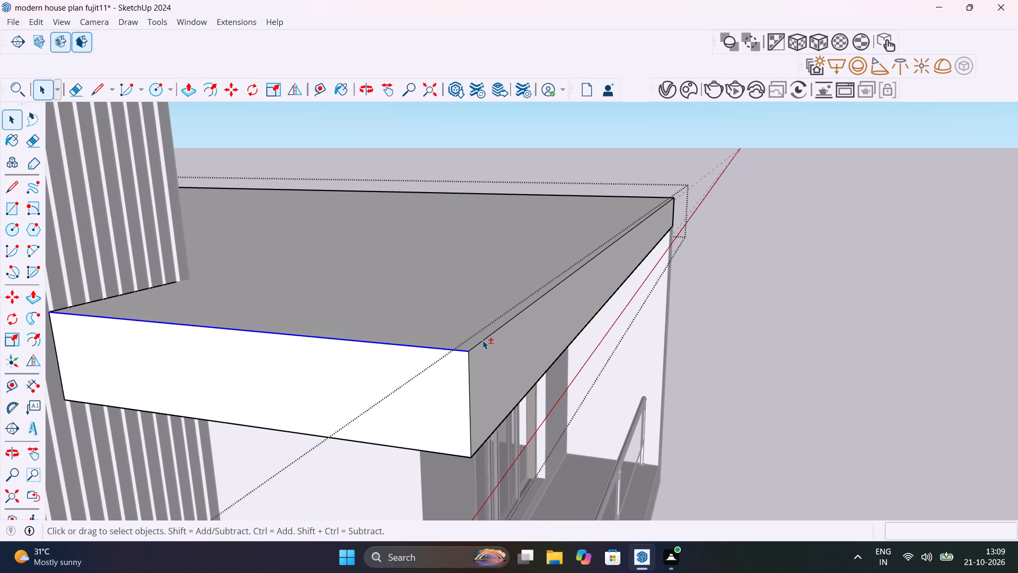
left_click(482, 341, "shift")
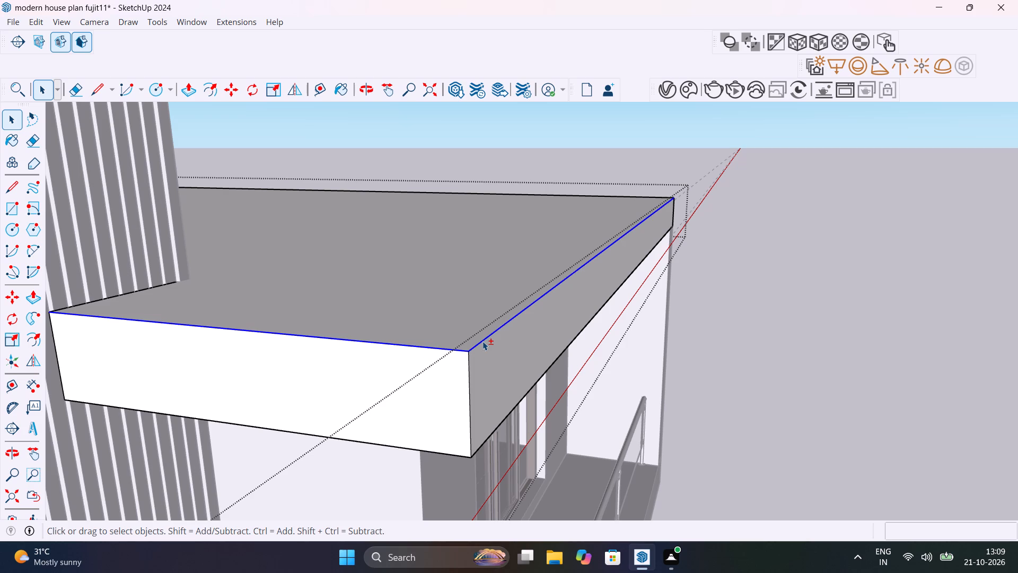
key("m")
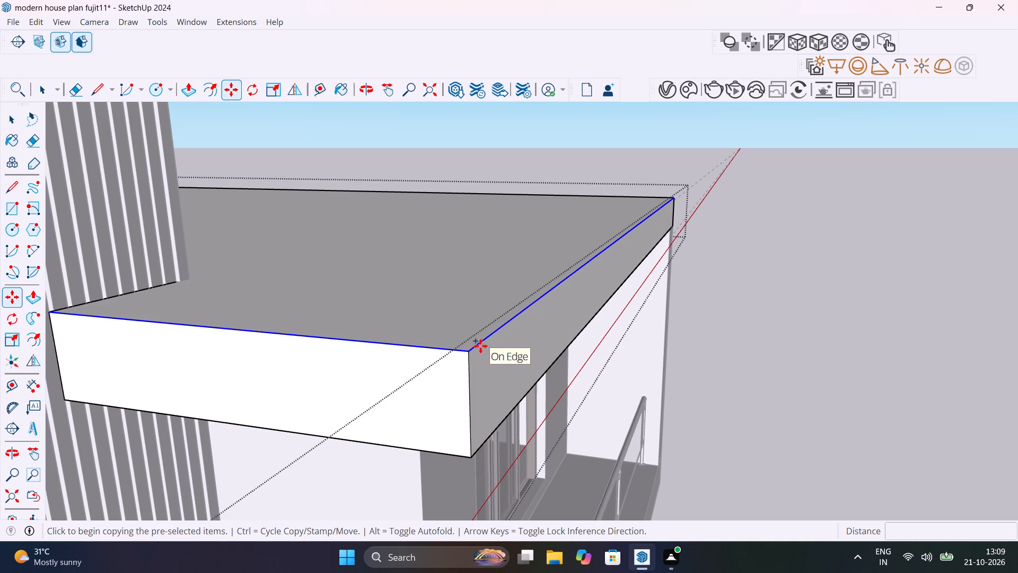
left_click(467, 353)
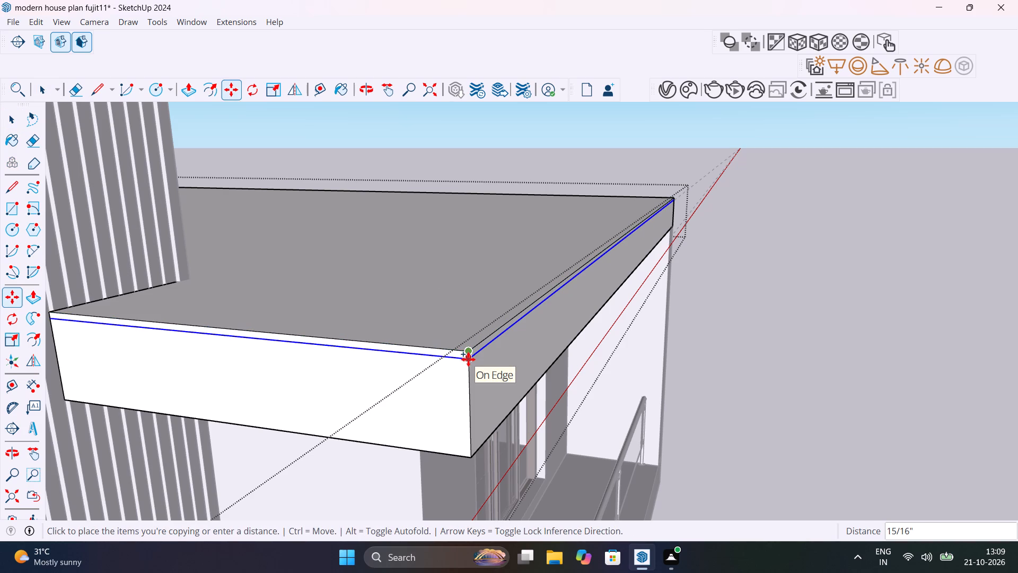
scroll(468, 359, "up", 19)
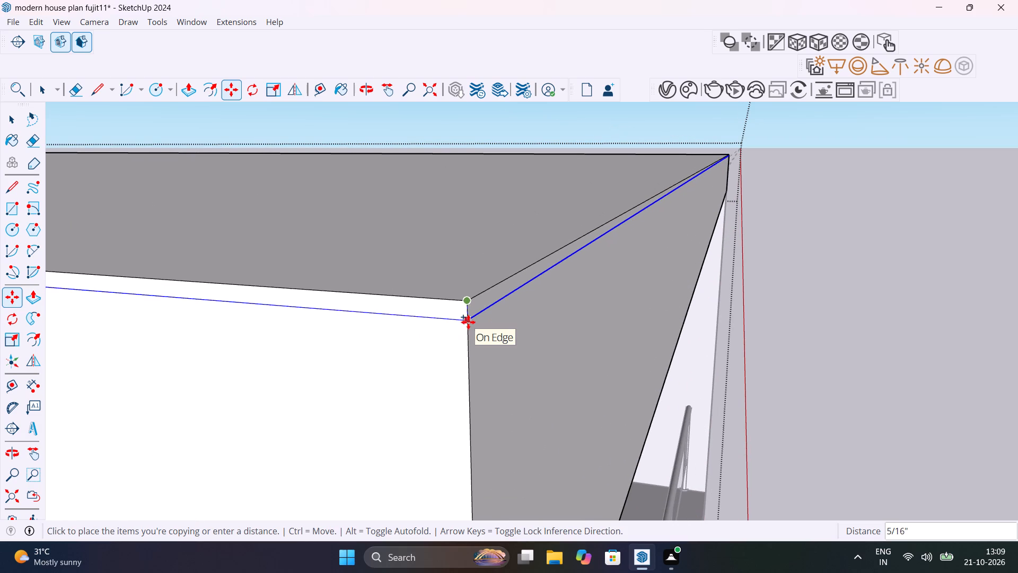
left_click(468, 322)
key("space")
Pull the thin upper strip on the slab's balcony-front edge outward about 3/16".
left_click(472, 304)
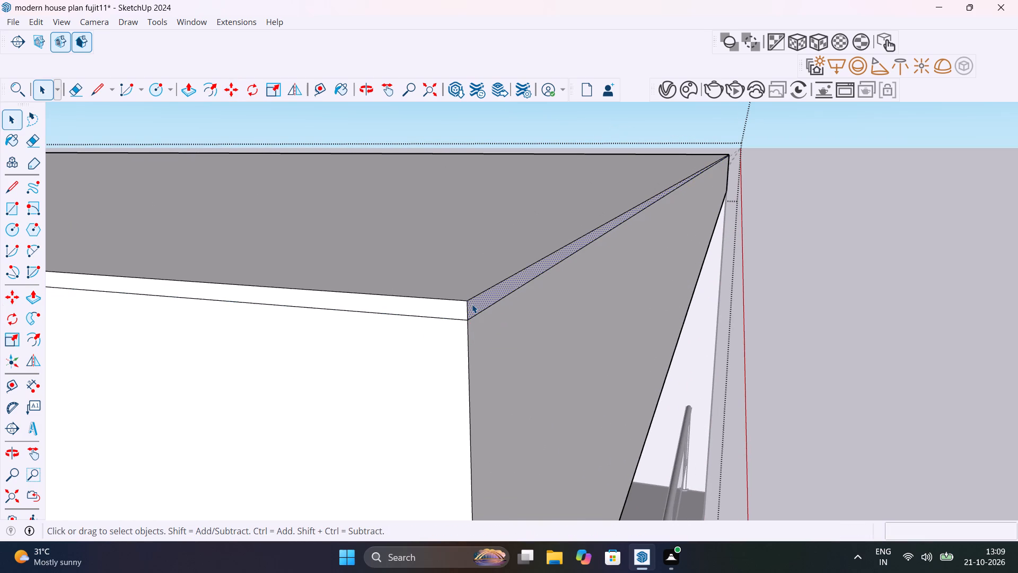
key("p")
left_click(472, 304)
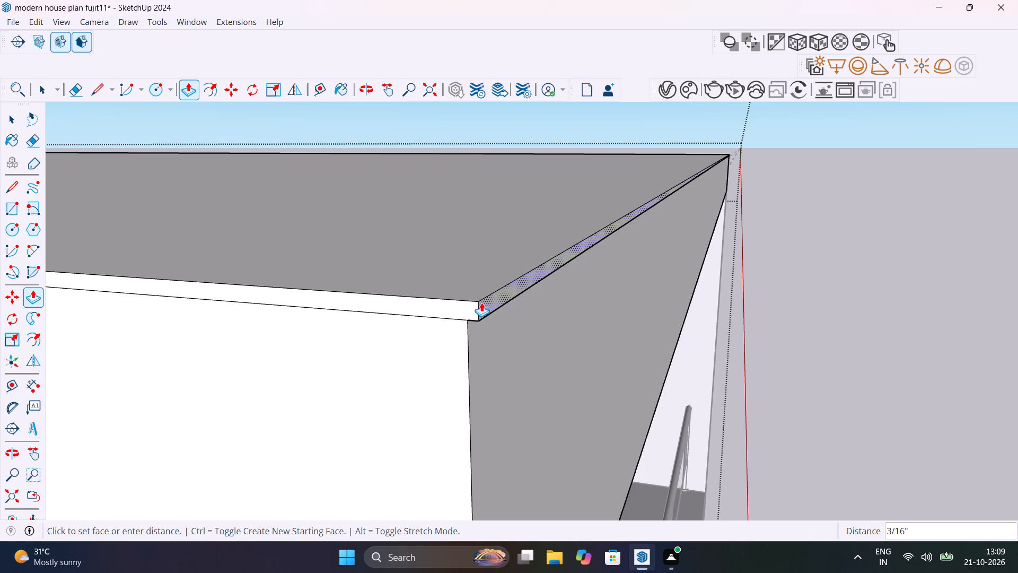
left_click(481, 302)
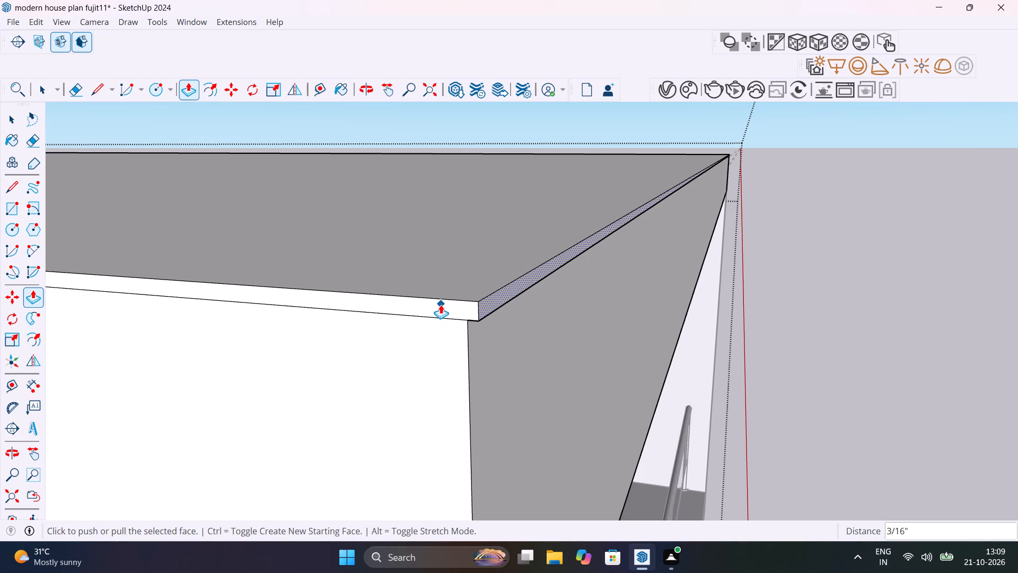
key("space")
Pull the thin upper strip on the roof slab's slat-side edge outward by the same 3/16" and exit the slab's group.
left_click(441, 305)
key("p")
double_click(441, 305)
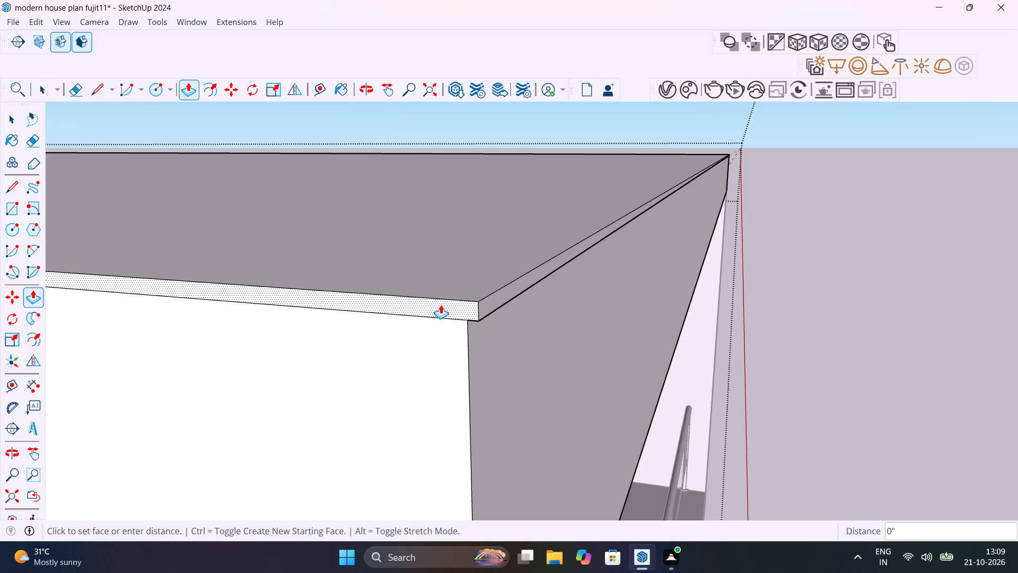
double_click(441, 305)
key("Escape")
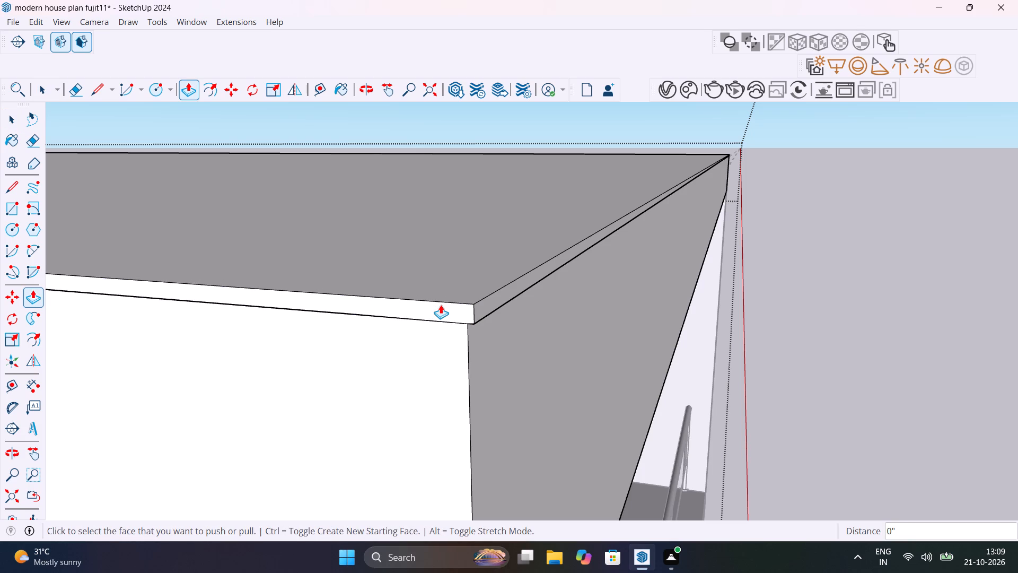
key("space")
scroll(442, 364, "down", 20)
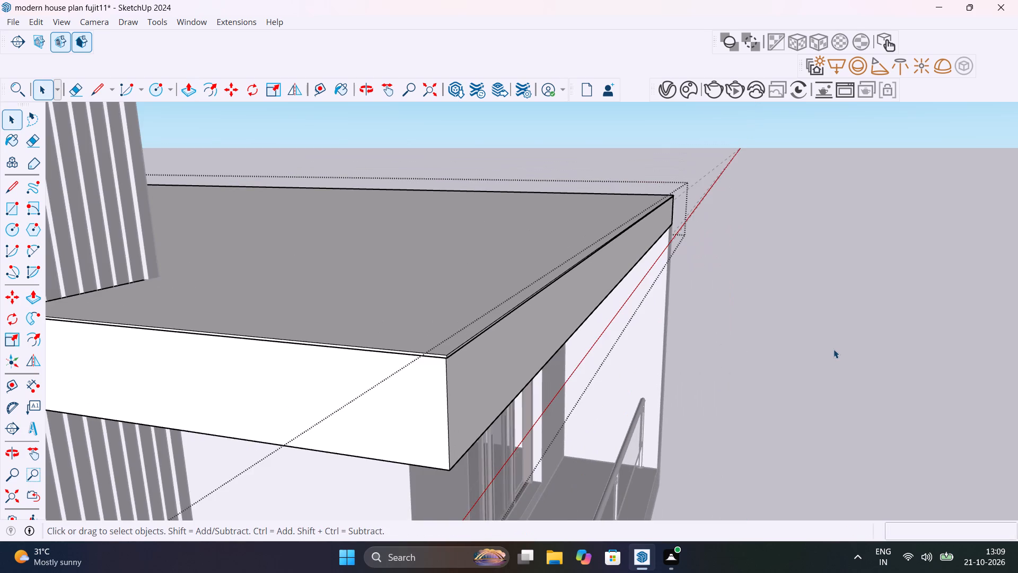
left_click(835, 348)
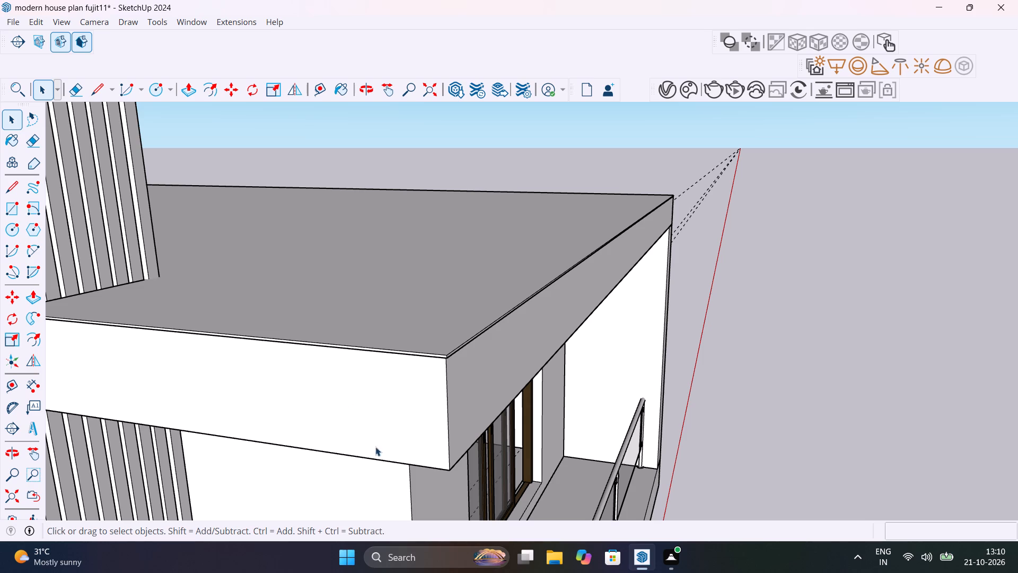
Save the house model with the finished roof slab edge lip.
scroll(473, 418, "down", 5)
middle_click_drag(481, 449, 569, 418)
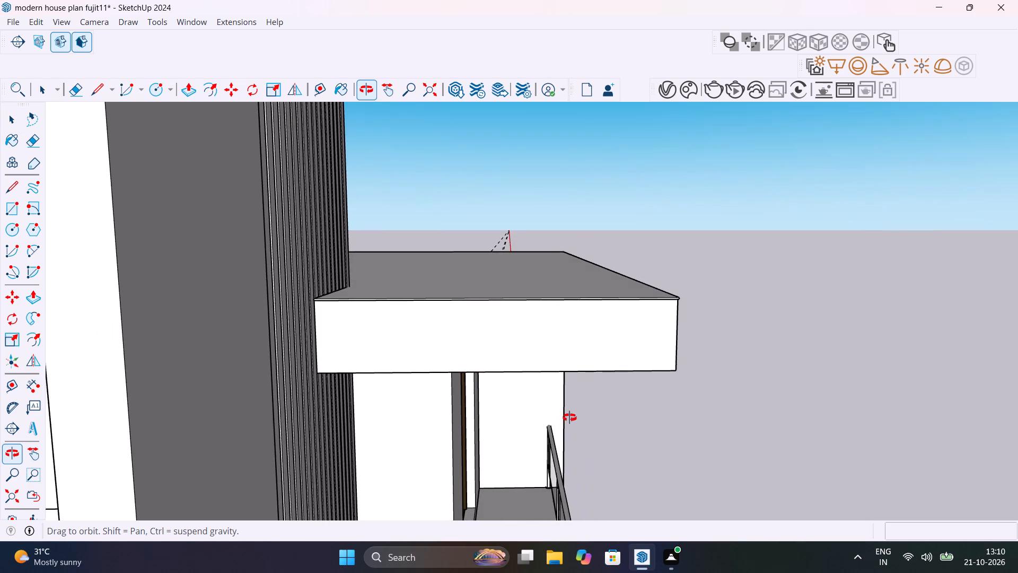
middle_click_drag(569, 418, 420, 452)
scroll(420, 450, "down", 13)
scroll(442, 477, "up", 1)
middle_click_drag(433, 476, 295, 435)
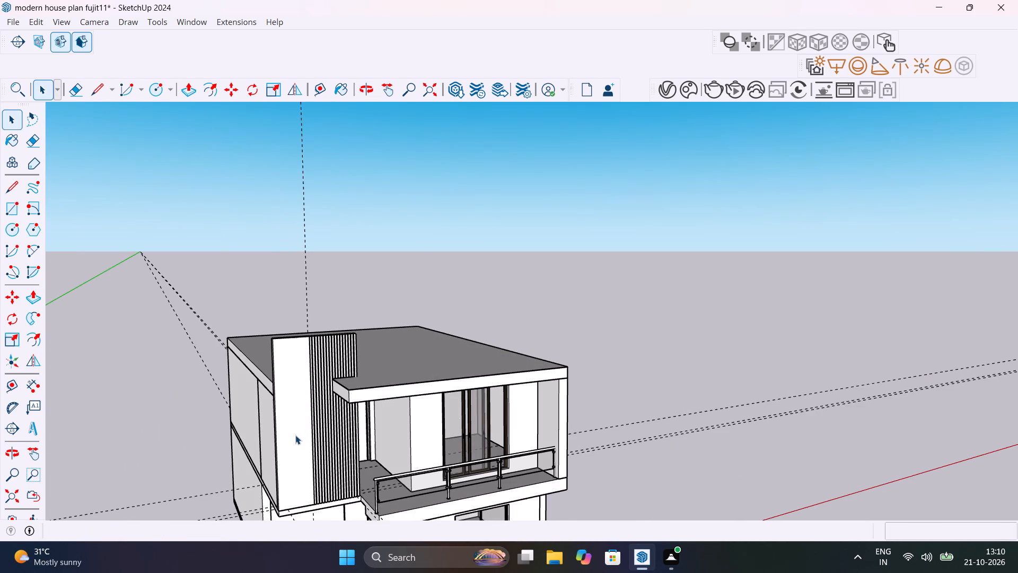
key("ctrl+s")
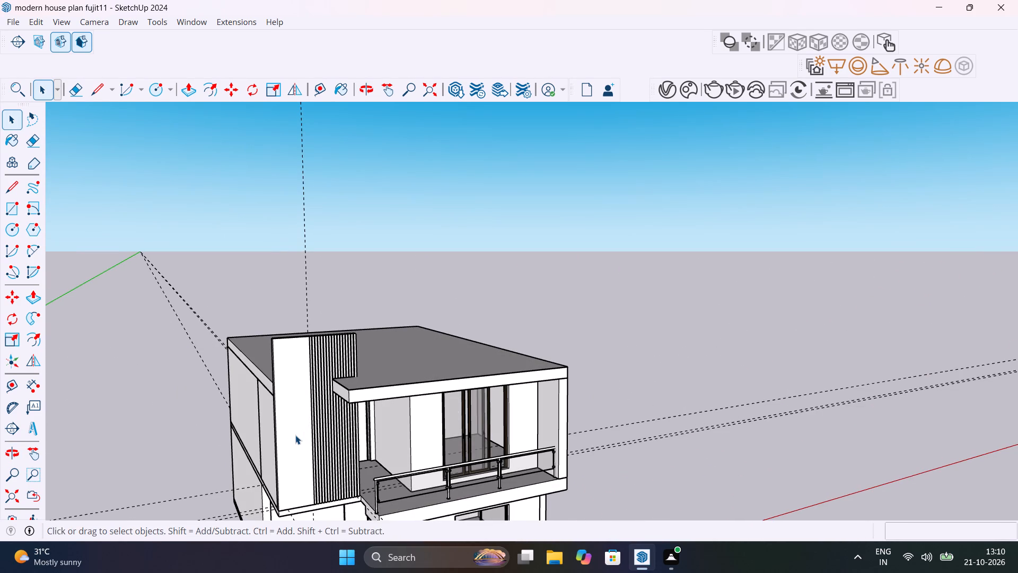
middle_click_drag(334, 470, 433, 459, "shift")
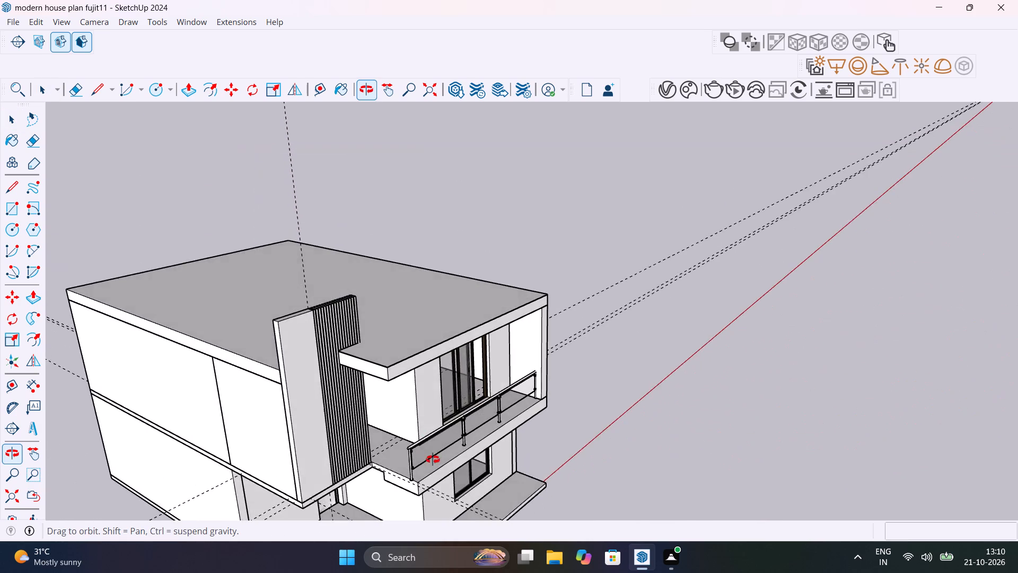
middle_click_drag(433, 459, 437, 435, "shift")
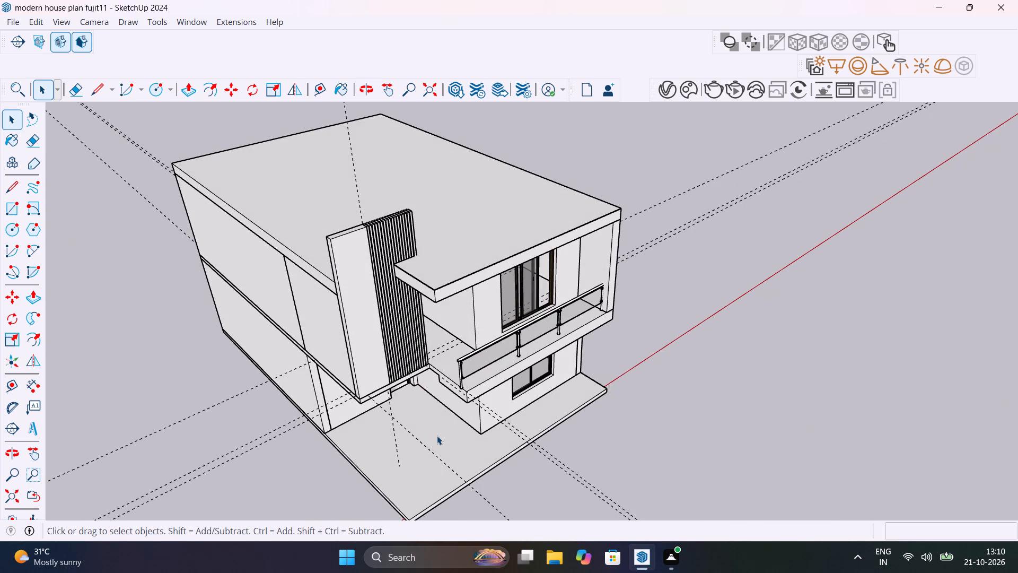
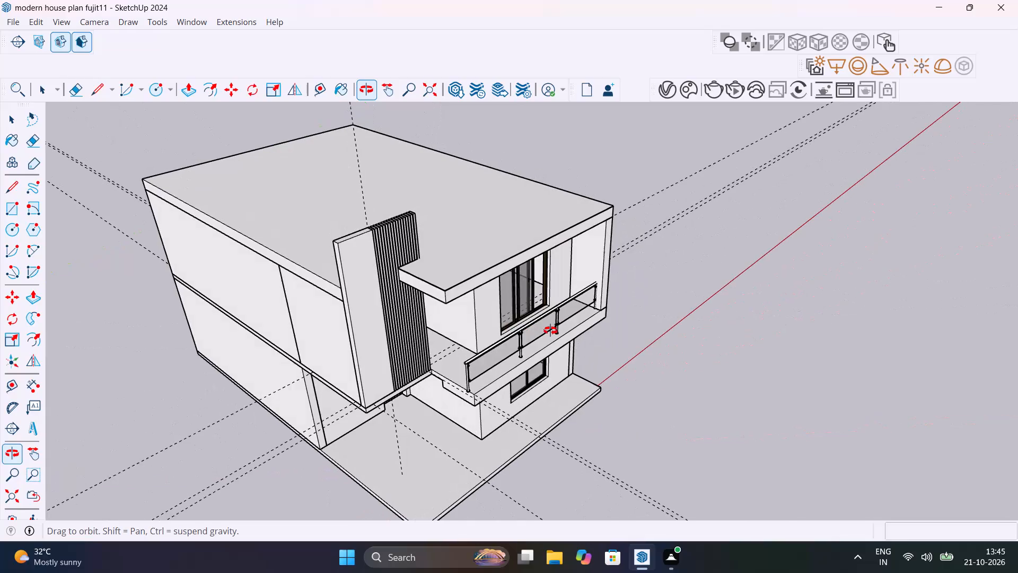
Delete the glass railing along the front edge of the upper-floor balcony.
scroll(455, 385, "up", 10)
middle_click_drag(482, 380, 330, 384)
scroll(330, 384, "up", 1)
left_click(481, 290)
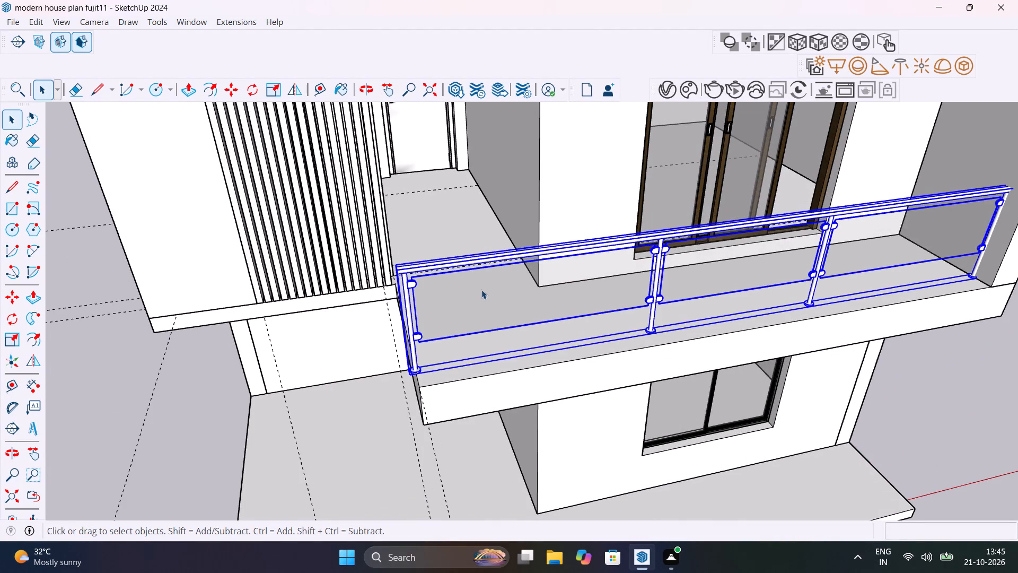
key("Delete")
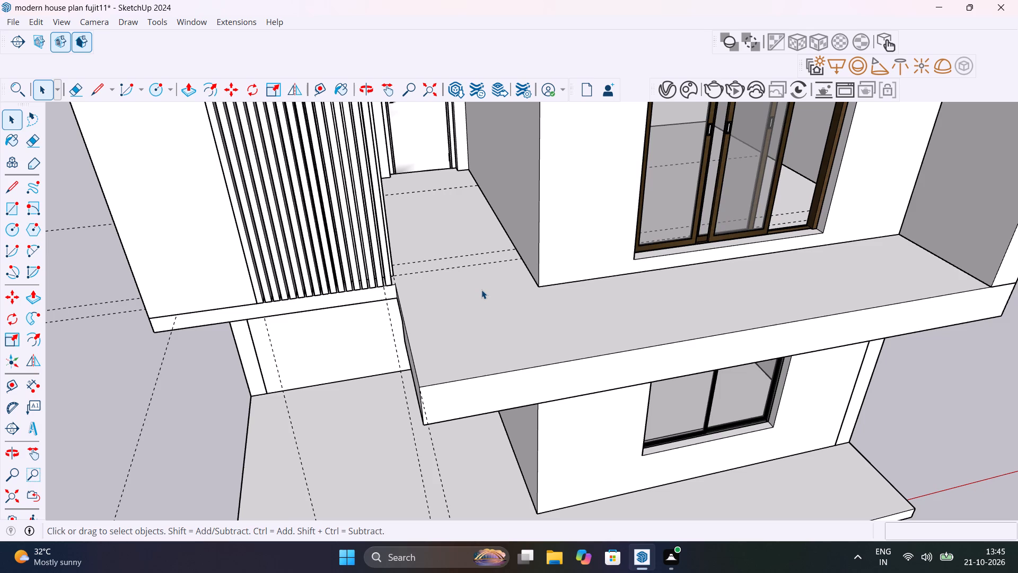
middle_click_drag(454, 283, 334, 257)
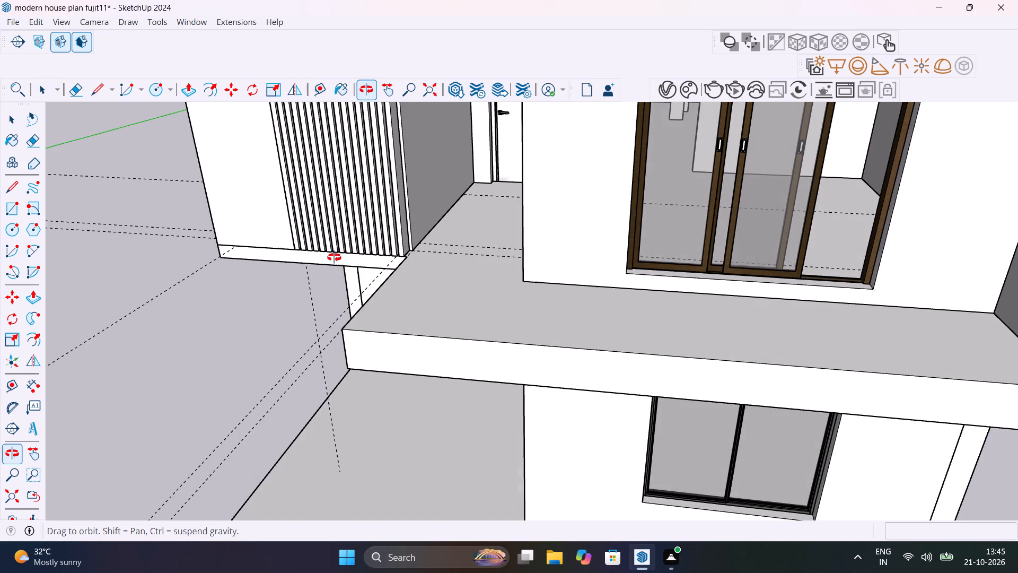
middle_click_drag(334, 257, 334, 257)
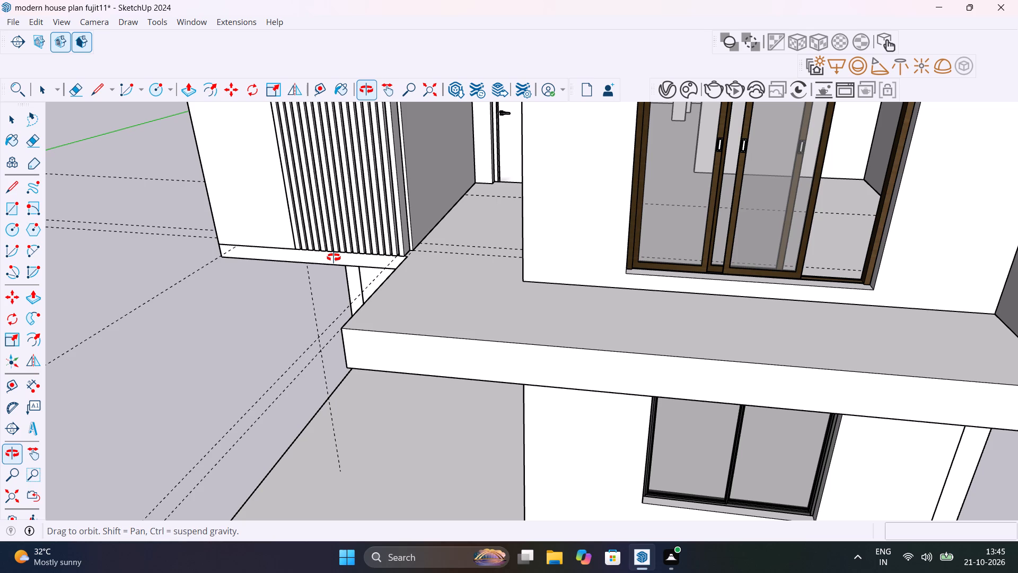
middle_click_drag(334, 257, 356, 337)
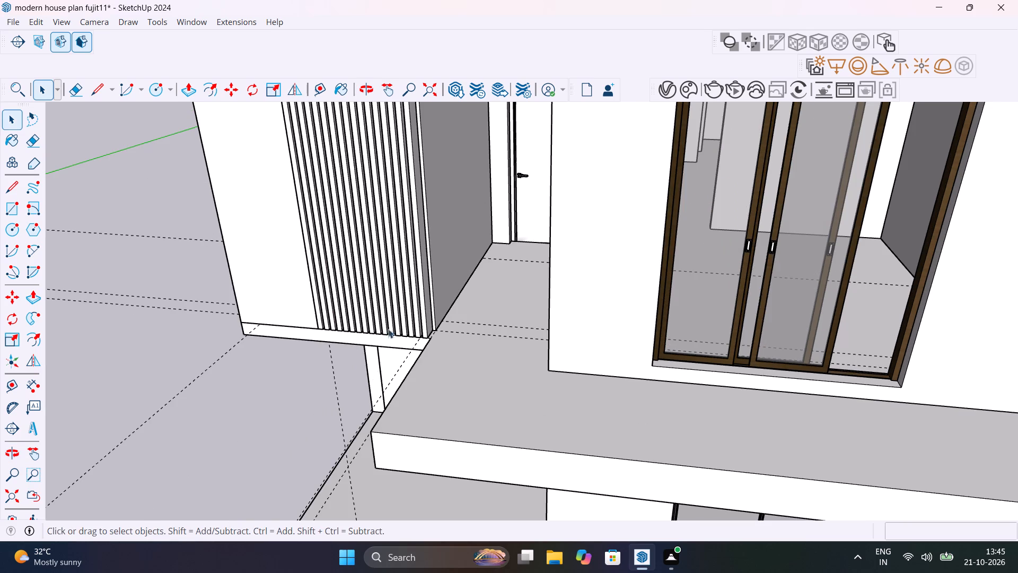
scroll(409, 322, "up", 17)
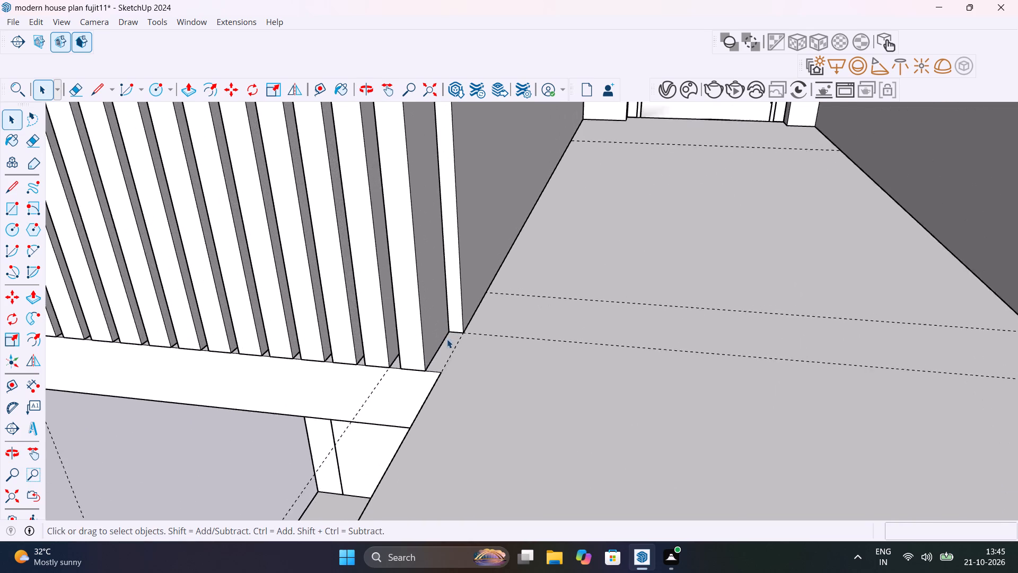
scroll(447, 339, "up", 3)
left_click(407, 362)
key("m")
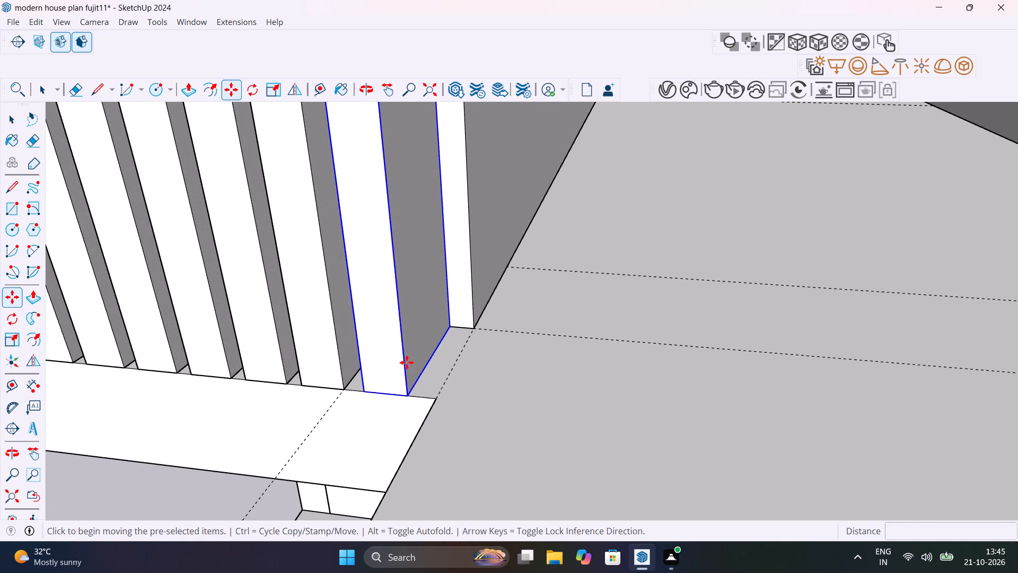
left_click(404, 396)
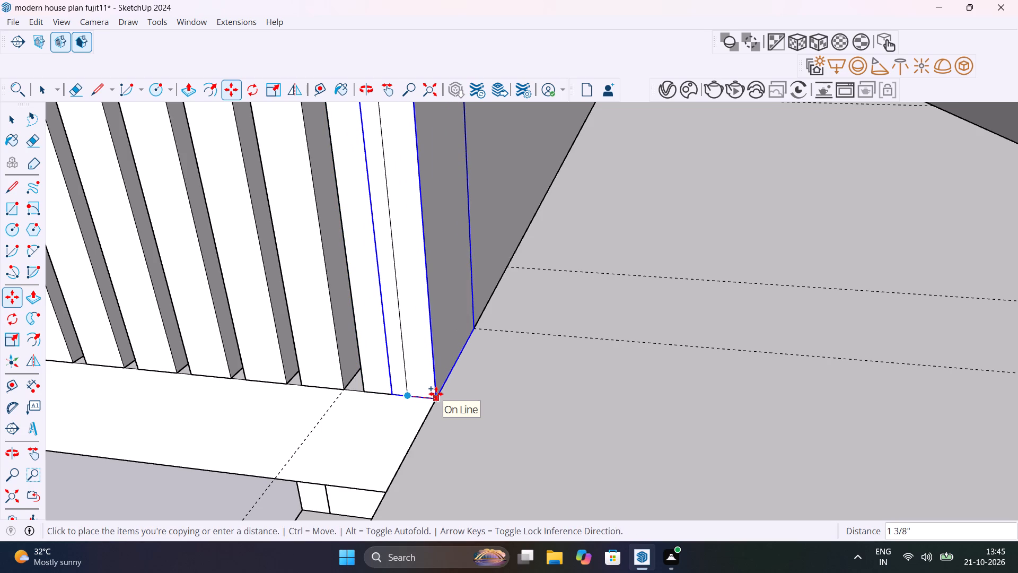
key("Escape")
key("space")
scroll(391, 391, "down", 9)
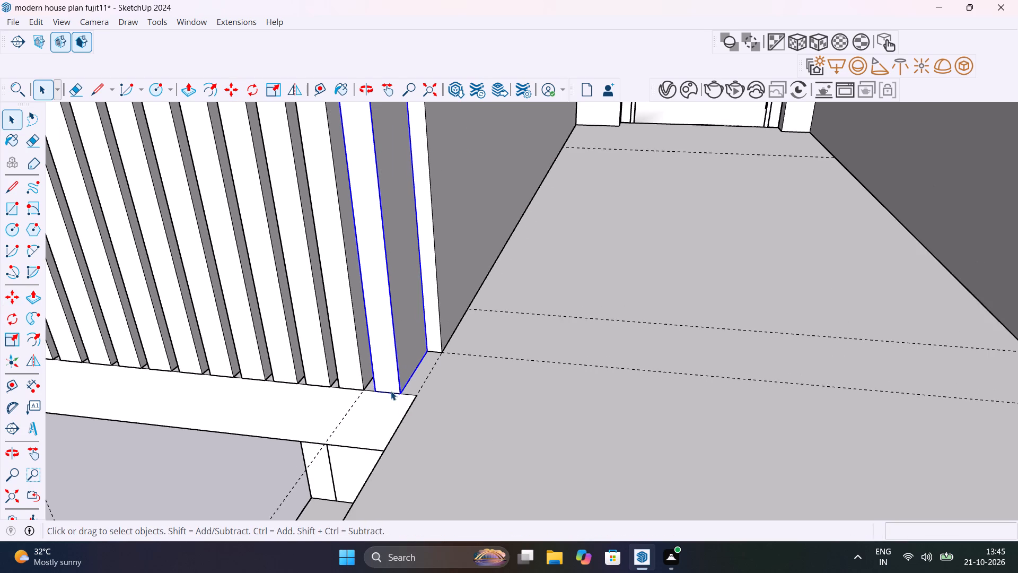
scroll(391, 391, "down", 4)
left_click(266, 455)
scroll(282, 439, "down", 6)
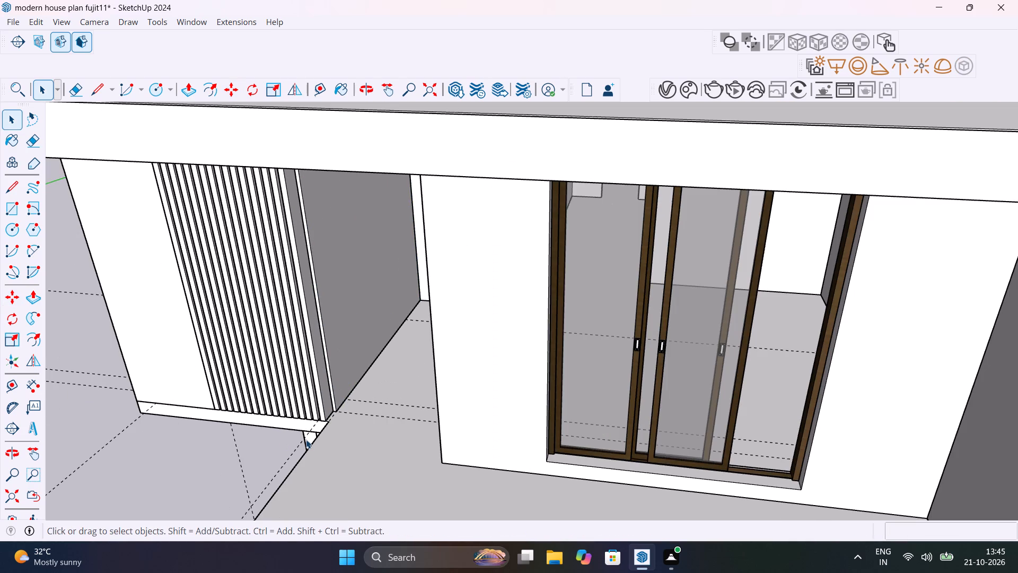
Examine the vertical slat wall from its base by the ground-floor entrance up to its top above the roof slab.
middle_click_drag(306, 439, 526, 376)
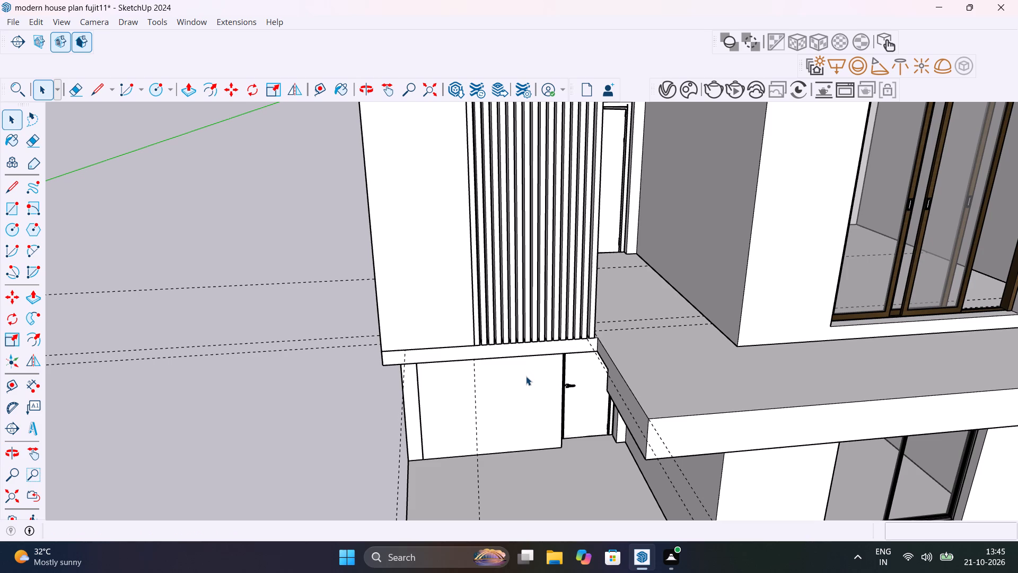
middle_click_drag(542, 405, 533, 398)
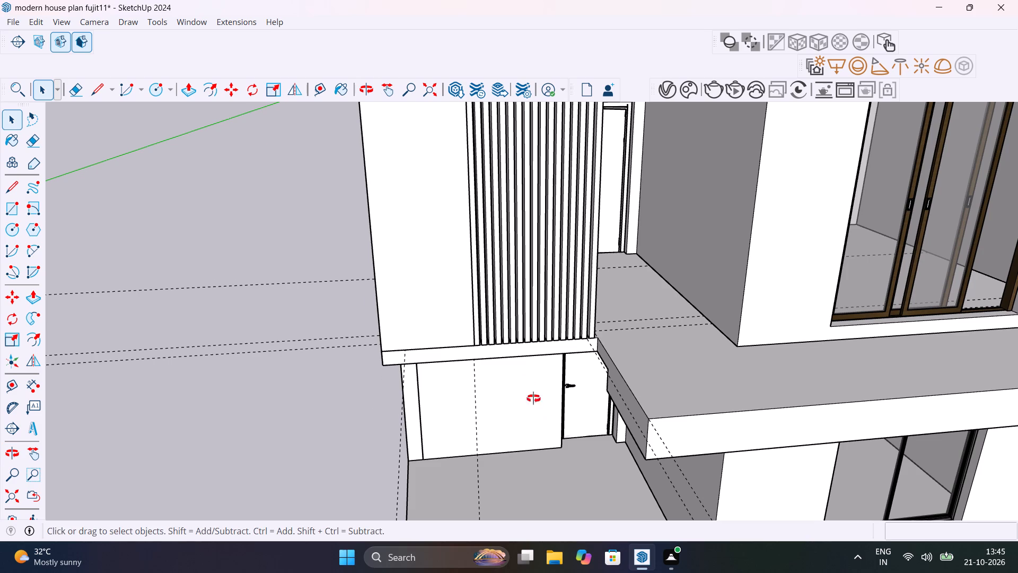
middle_click_drag(533, 398, 434, 349)
scroll(584, 444, "up", 6)
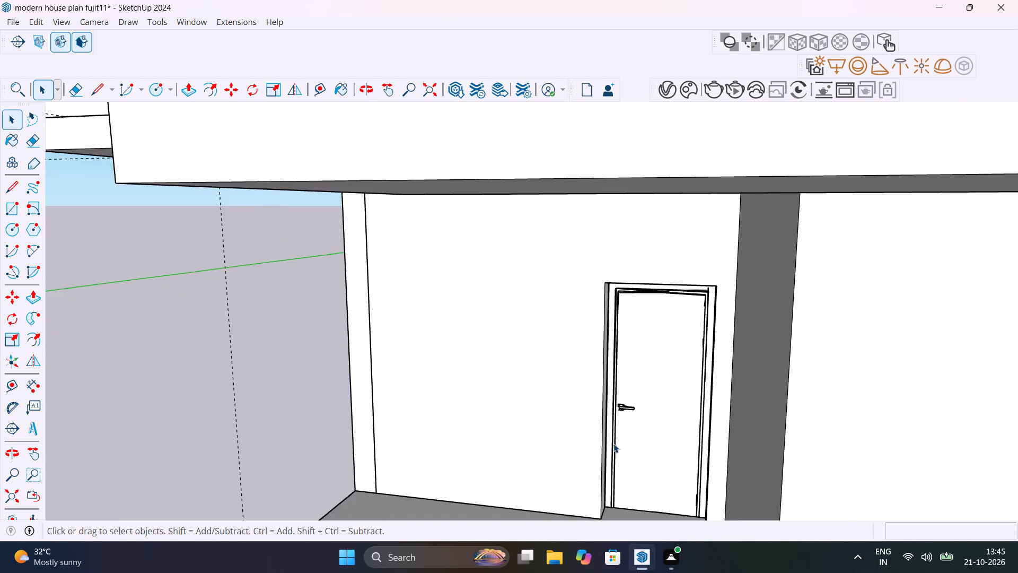
scroll(613, 444, "up", 3)
scroll(634, 437, "down", 15)
middle_click_drag(689, 462, 789, 456)
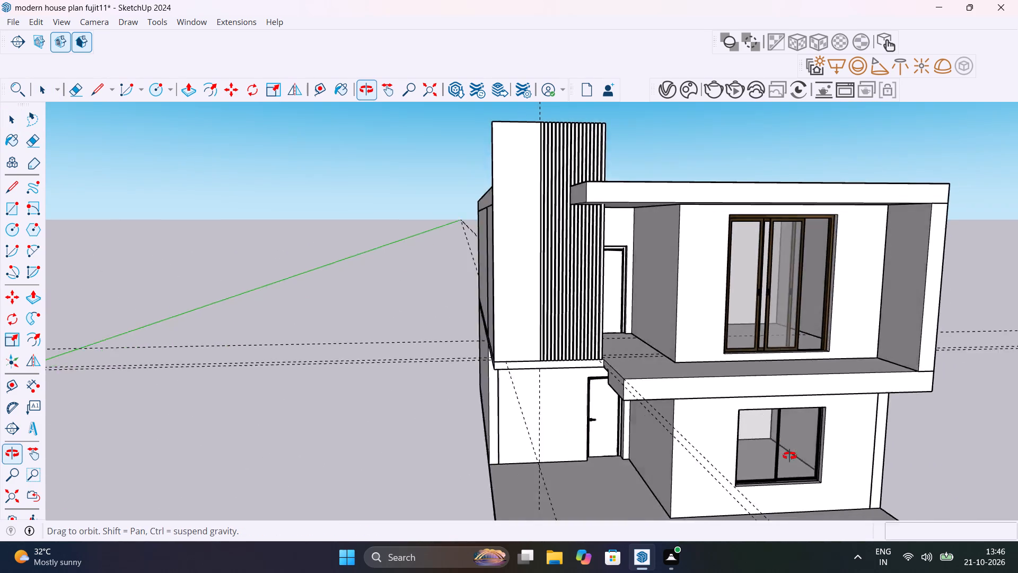
middle_click_drag(789, 456, 670, 563)
scroll(620, 187, "up", 3)
middle_click_drag(580, 158, 583, 211)
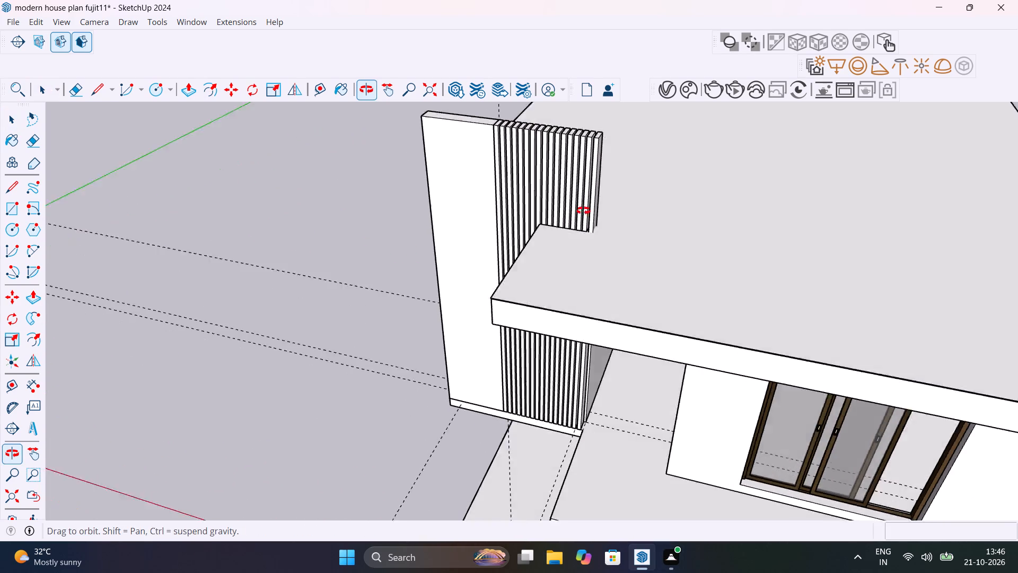
middle_click_drag(583, 211, 595, 323)
scroll(494, 175, "up", 14)
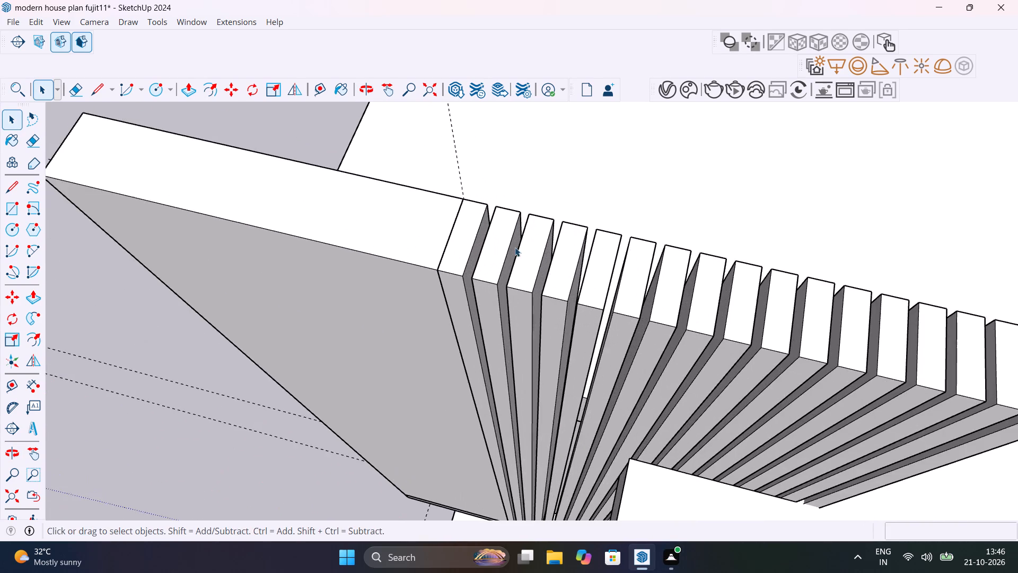
middle_click_drag(530, 273, 655, 164)
scroll(662, 251, "down", 9)
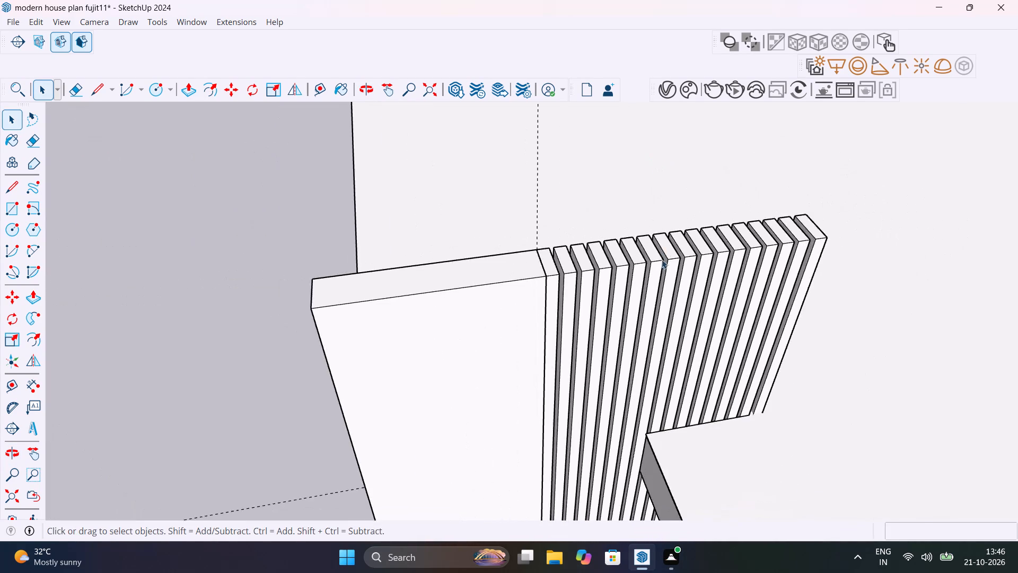
scroll(662, 259, "down", 15)
scroll(678, 322, "up", 6)
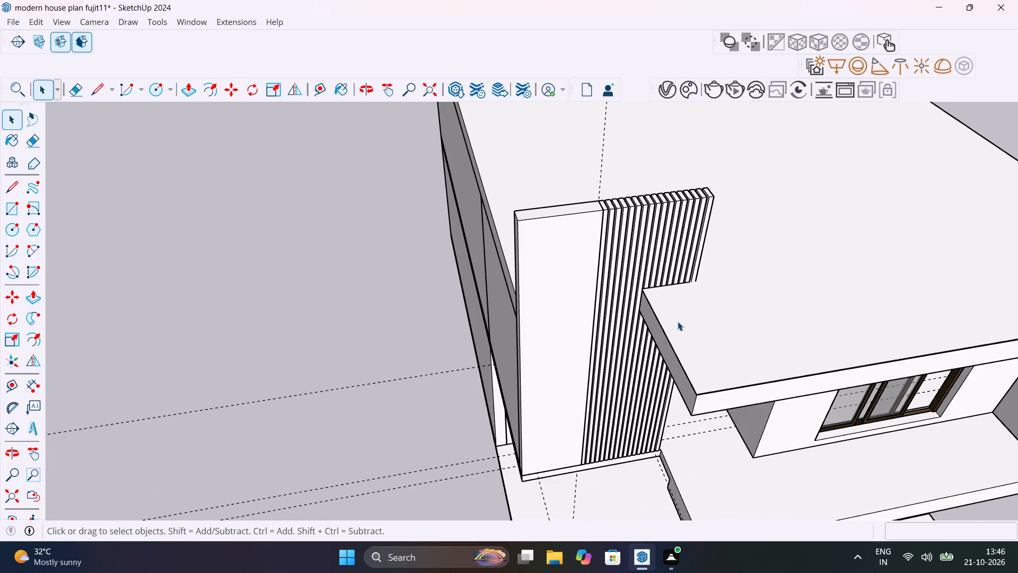
middle_click_drag(684, 343, 529, 193)
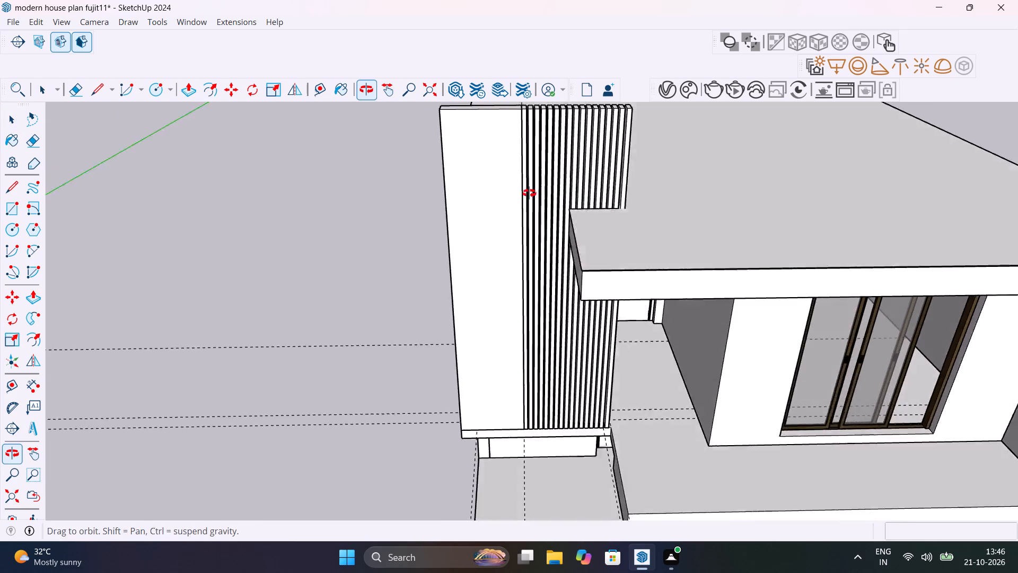
middle_click_drag(529, 193, 521, 188)
scroll(572, 230, "down", 9)
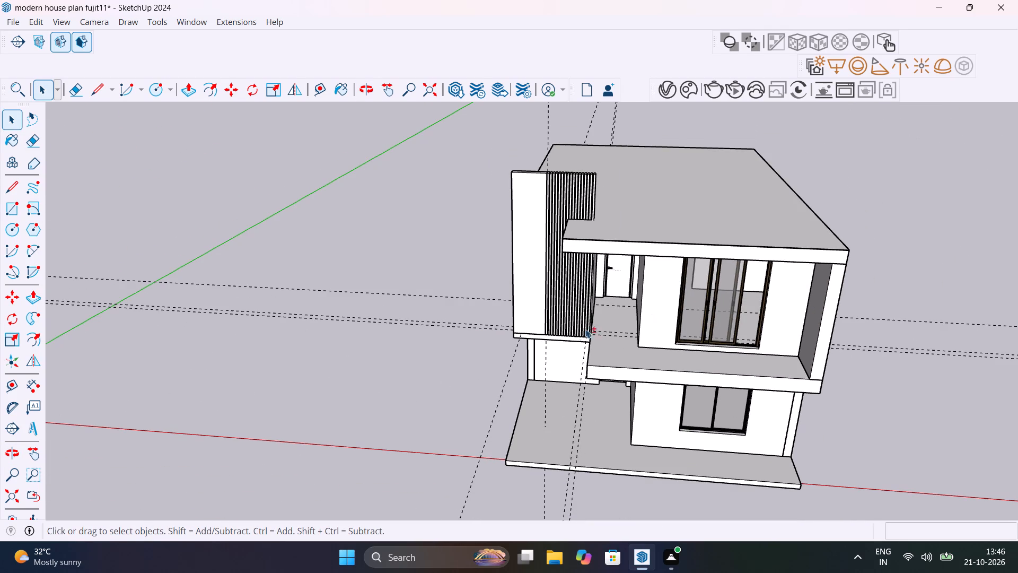
Delete all construction guides from the house model.
middle_click_drag(600, 325, 800, 238, "shift")
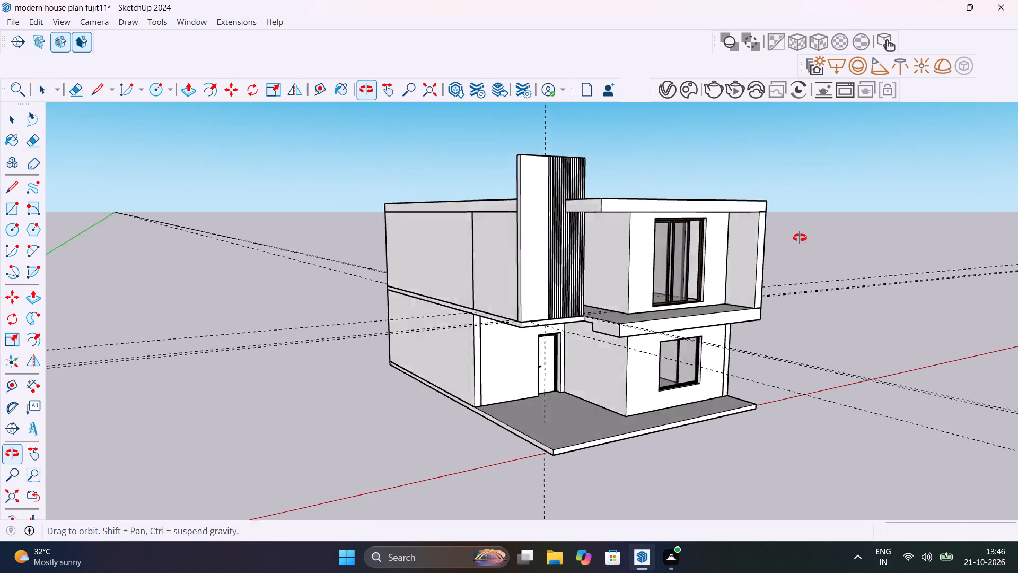
middle_click_drag(800, 238, 718, 250, "shift")
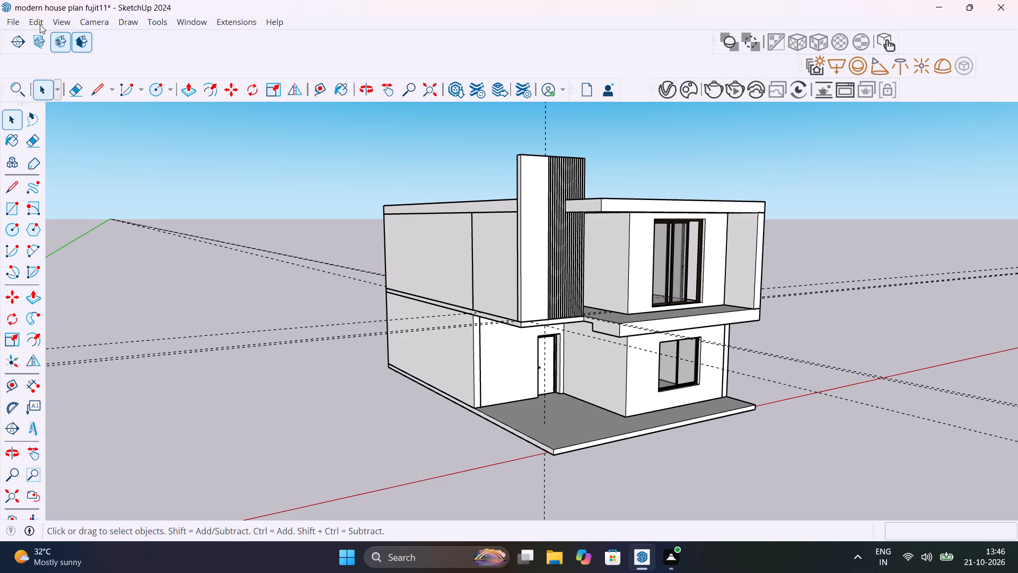
left_click(31, 24)
left_click(89, 153)
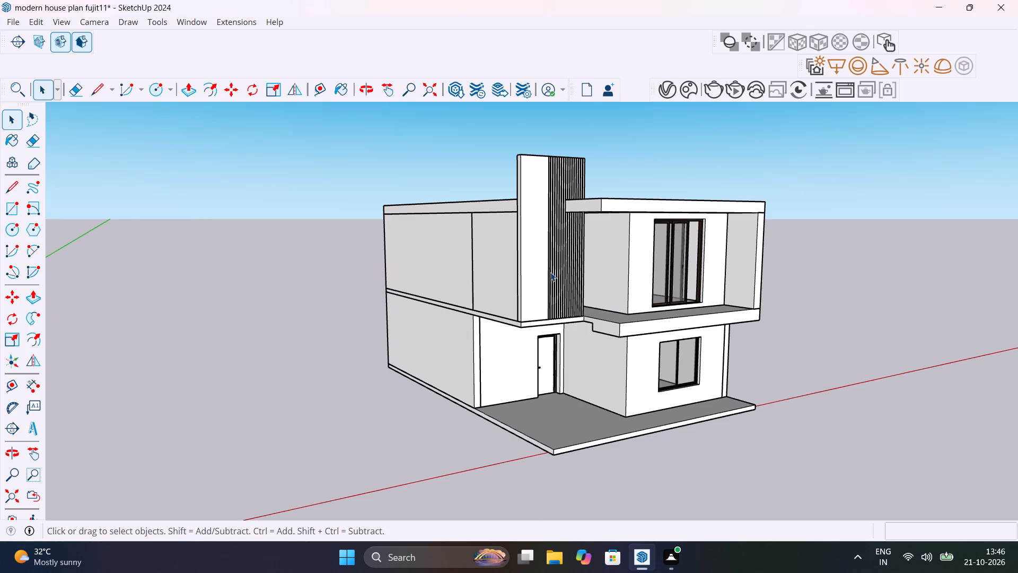
Examine where the tall slatted feature wall meets the roof slab and side wall, and review the front facade.
scroll(547, 271, "up", 1)
middle_click_drag(546, 271, 715, 428)
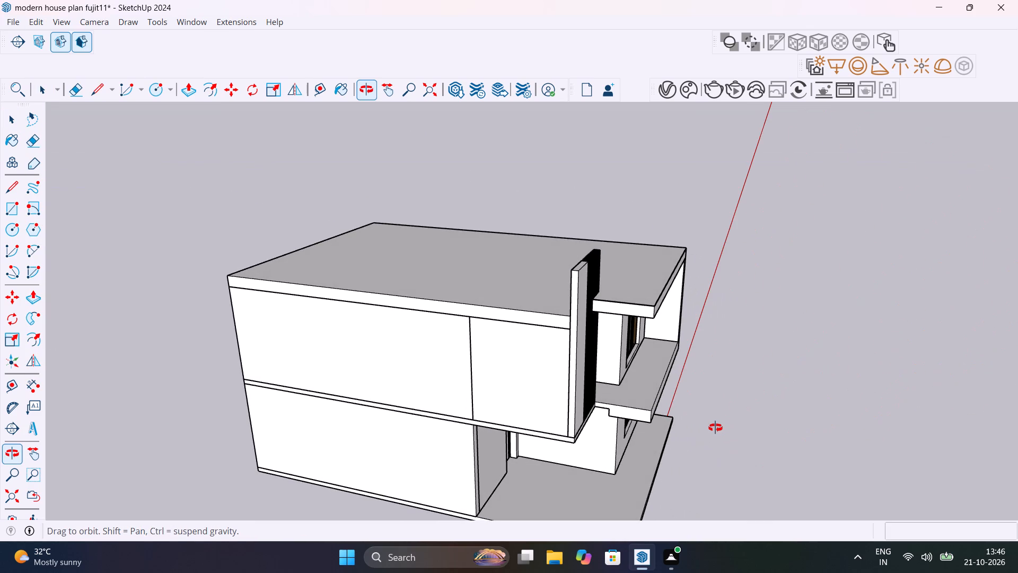
middle_click_drag(715, 428, 697, 474)
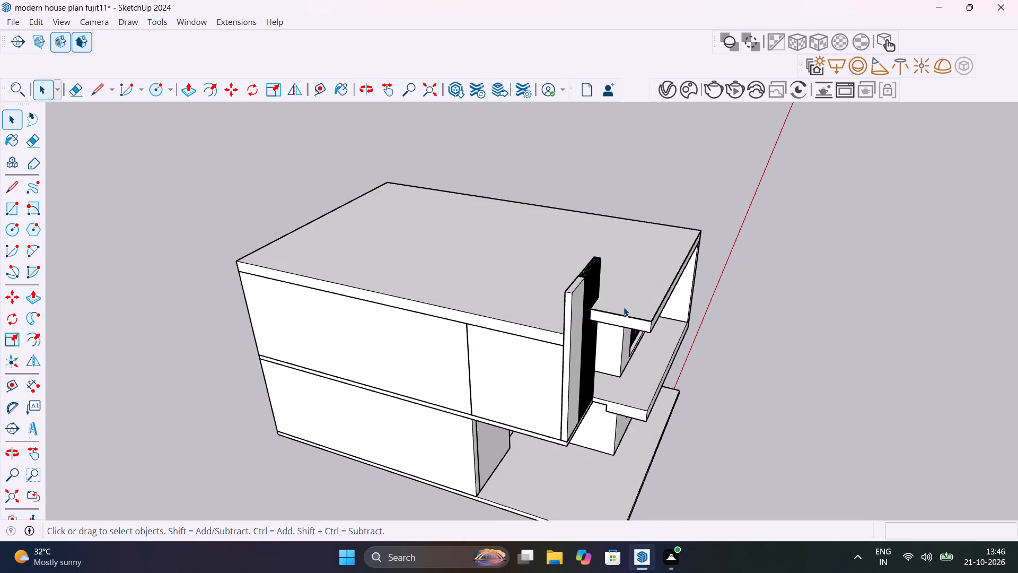
scroll(624, 307, "up", 6)
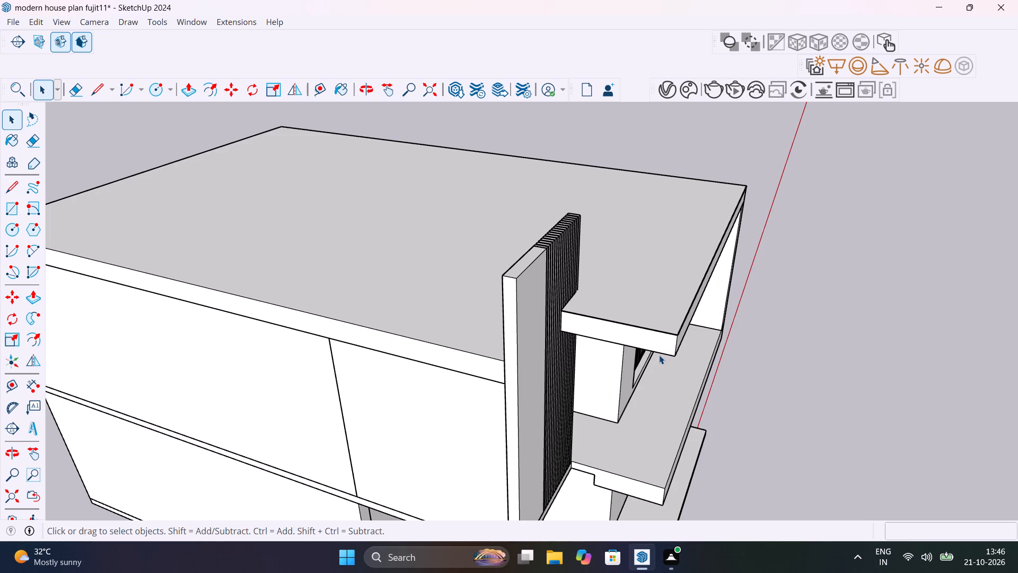
scroll(514, 351, "up", 5)
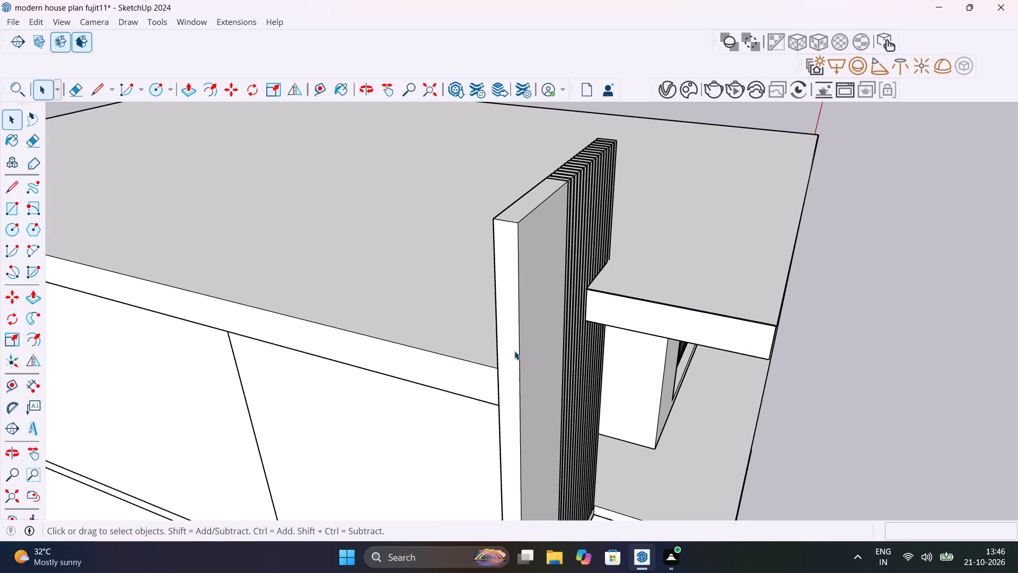
middle_click_drag(530, 350, 599, 319)
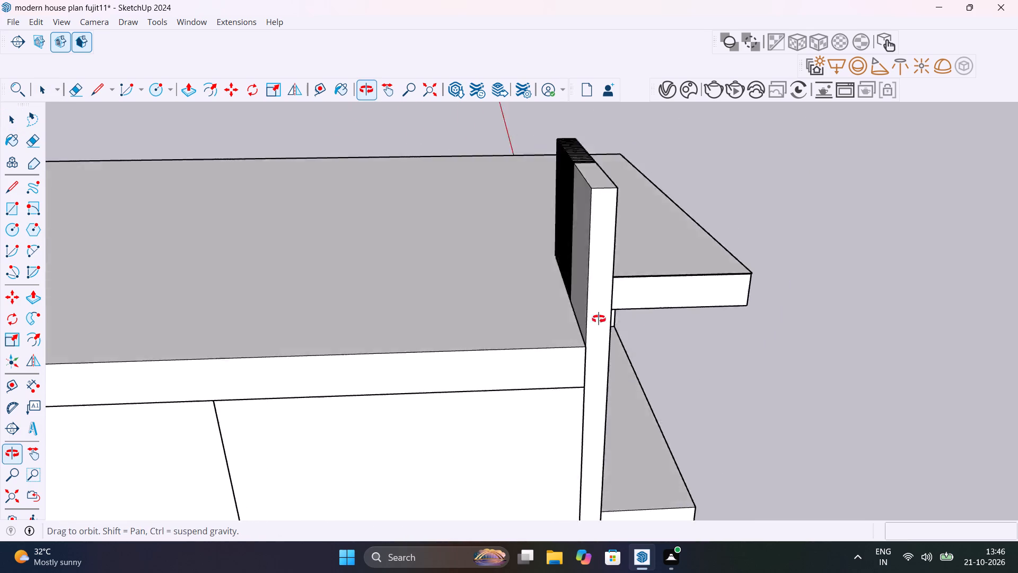
middle_click_drag(599, 319, 569, 317)
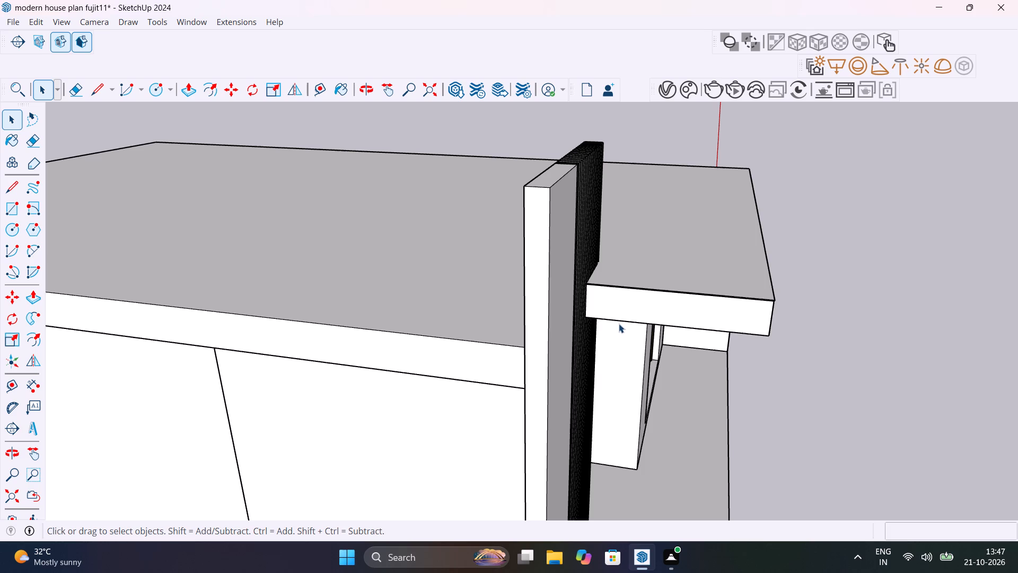
scroll(619, 323, "down", 7)
middle_click_drag(652, 361, 428, 367, "shift")
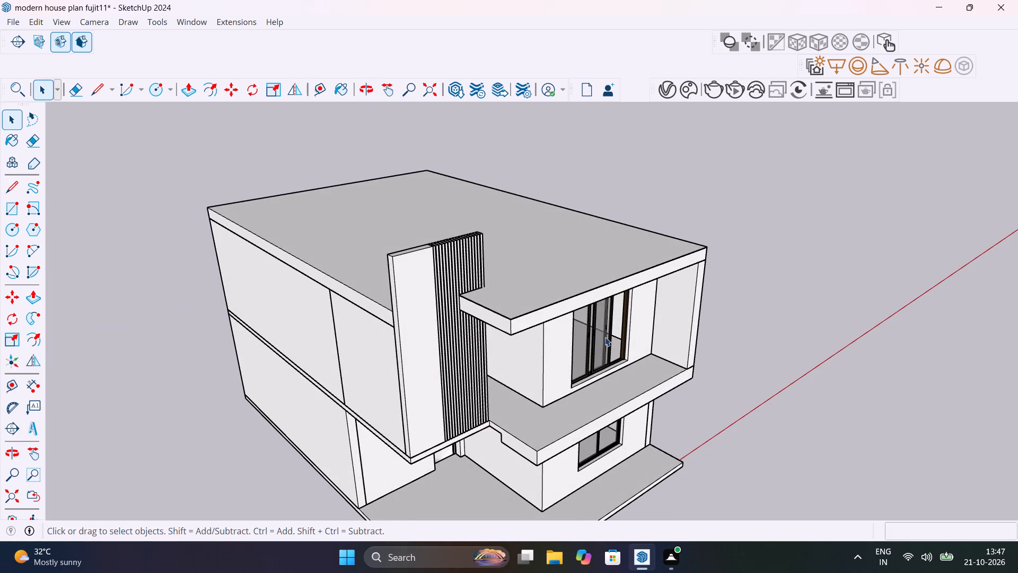
scroll(630, 348, "down", 1, "shift")
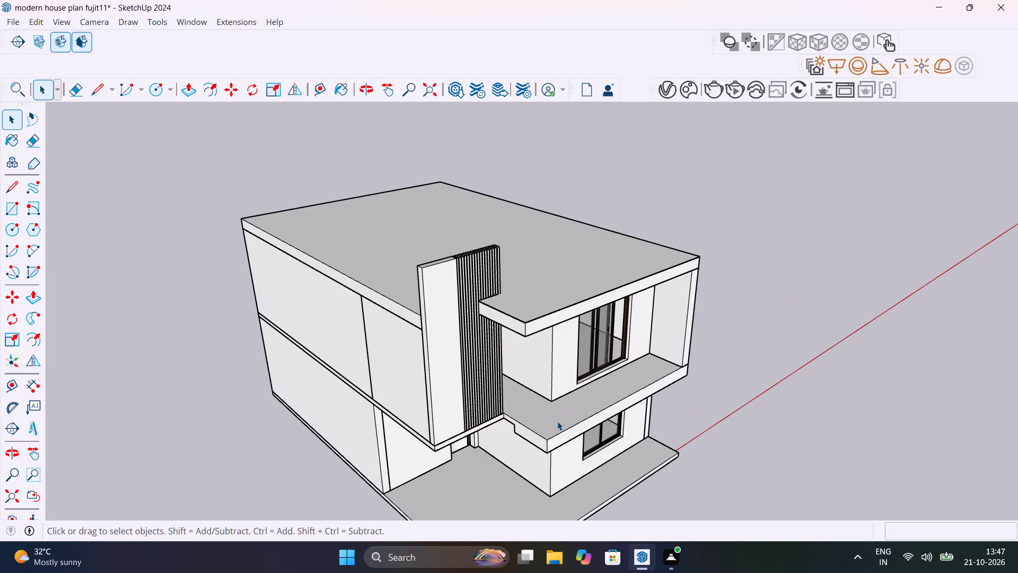
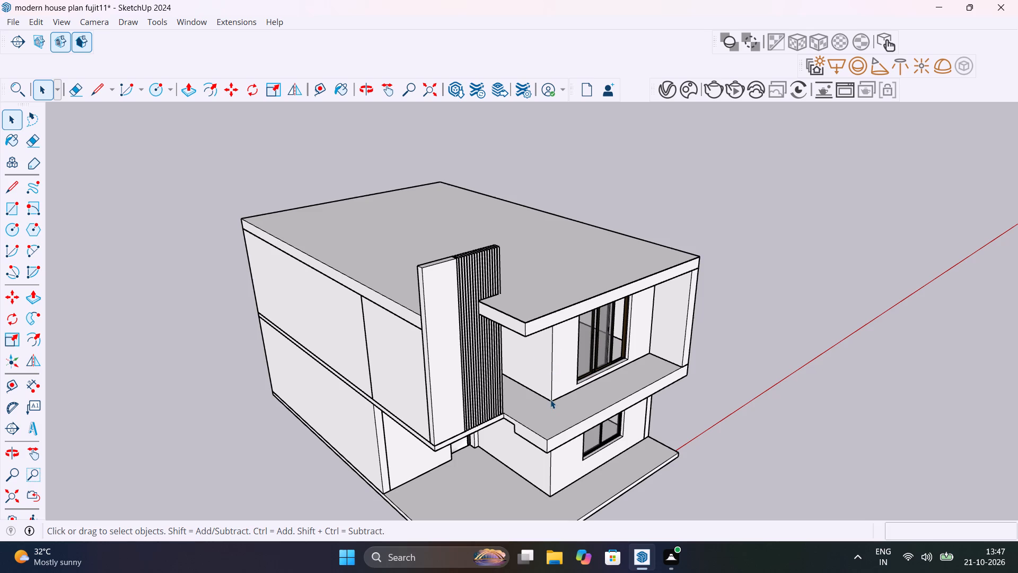
Examine the slatted feature wall, roof slab and upper balcony from above, from the side and from low angles.
scroll(550, 400, "up", 4)
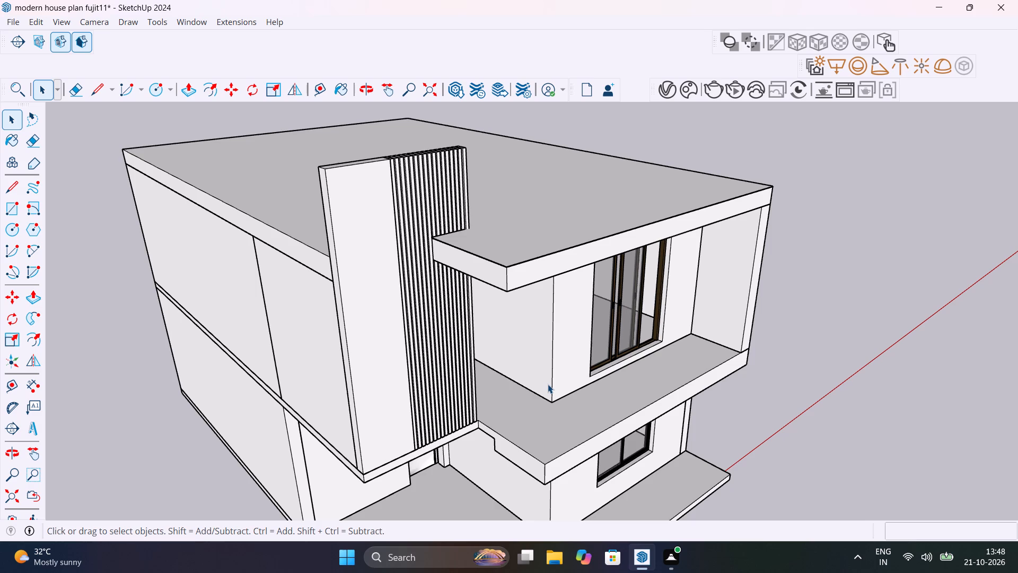
middle_click_drag(590, 382, 688, 414, "shift")
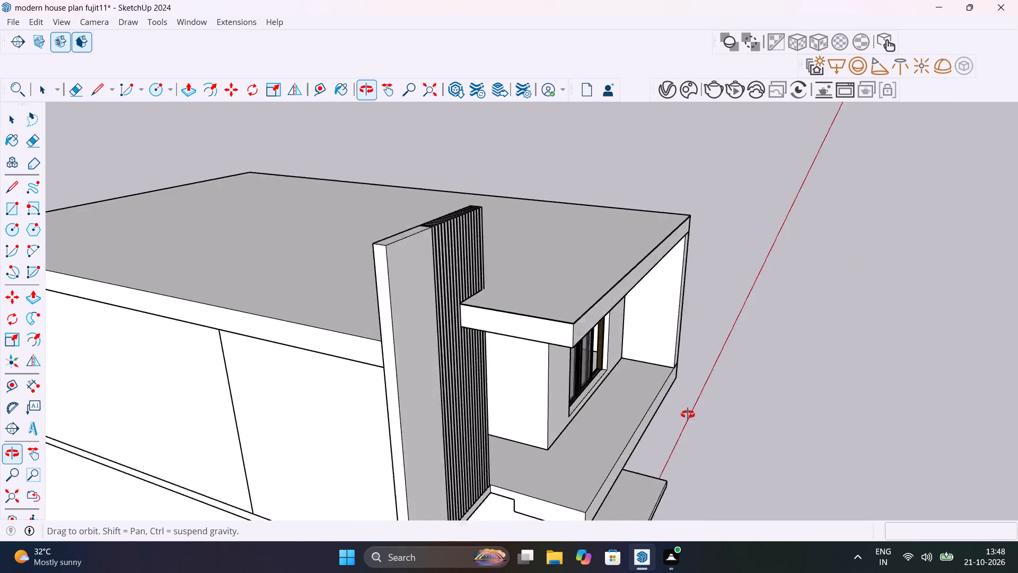
middle_click_drag(688, 414, 731, 415, "shift")
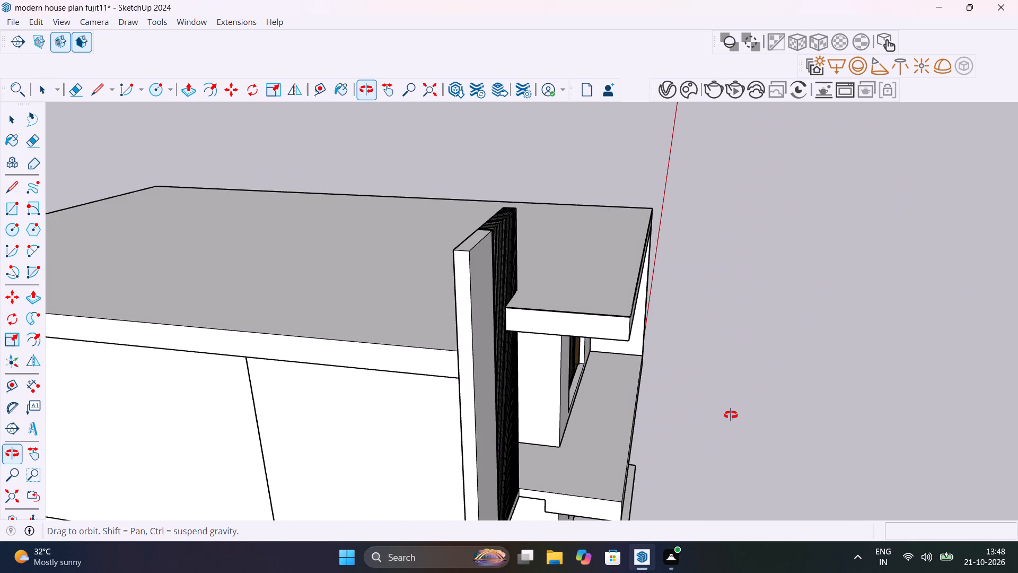
middle_click_drag(731, 415, 603, 440, "shift")
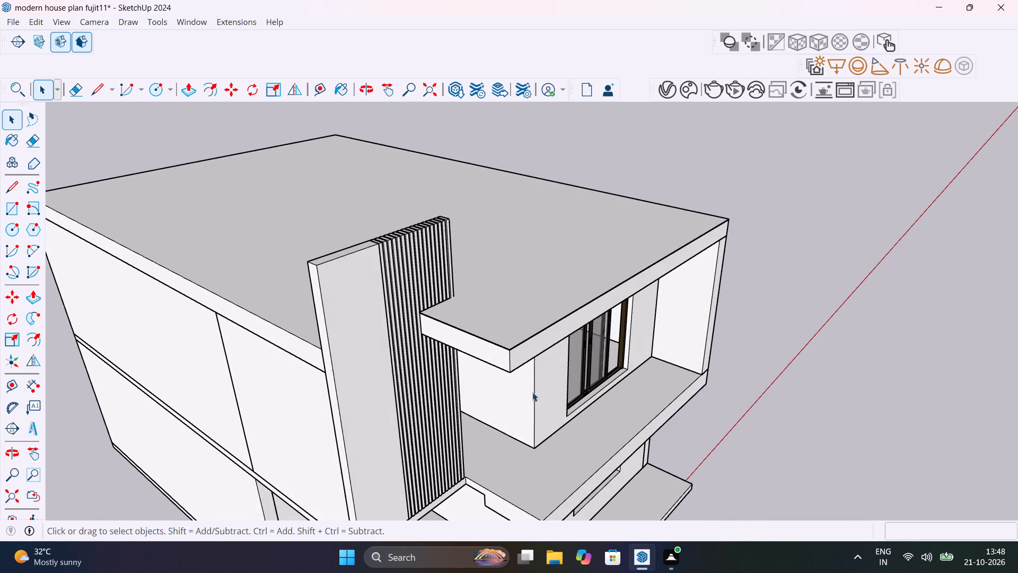
scroll(536, 373, "down", 8)
middle_click_drag(569, 396, 459, 427)
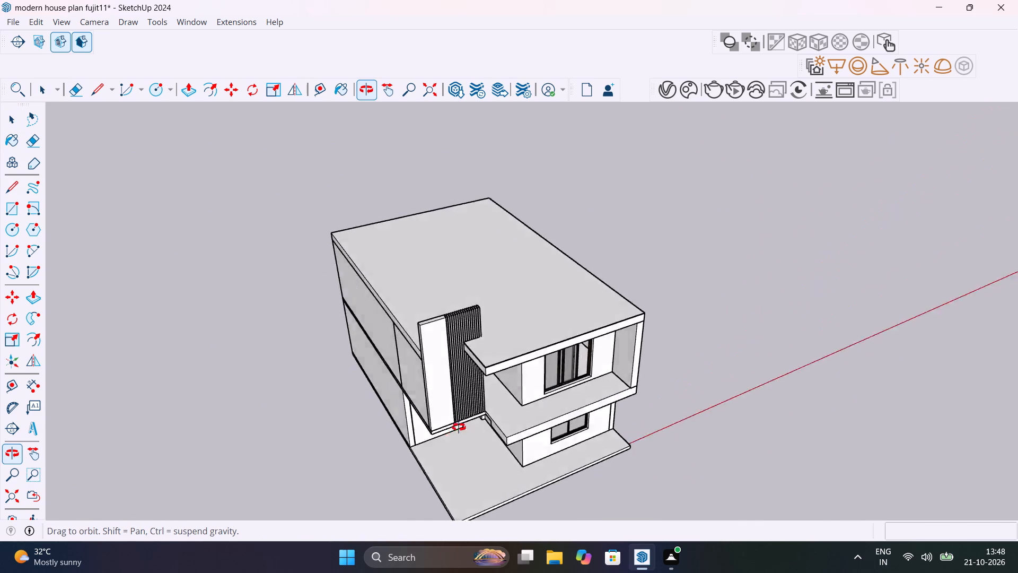
middle_click_drag(459, 427, 423, 412)
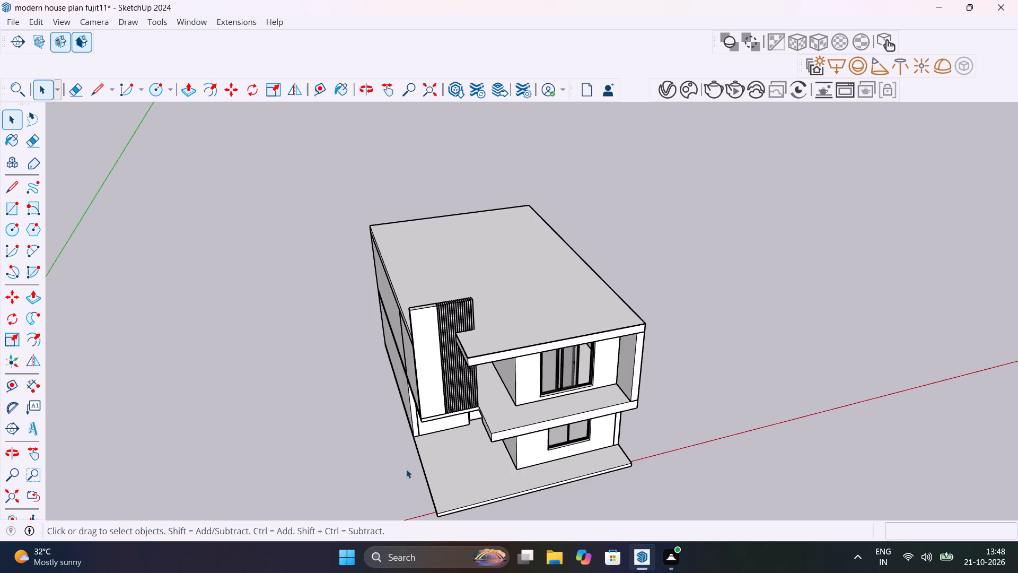
middle_click_drag(521, 427, 556, 394)
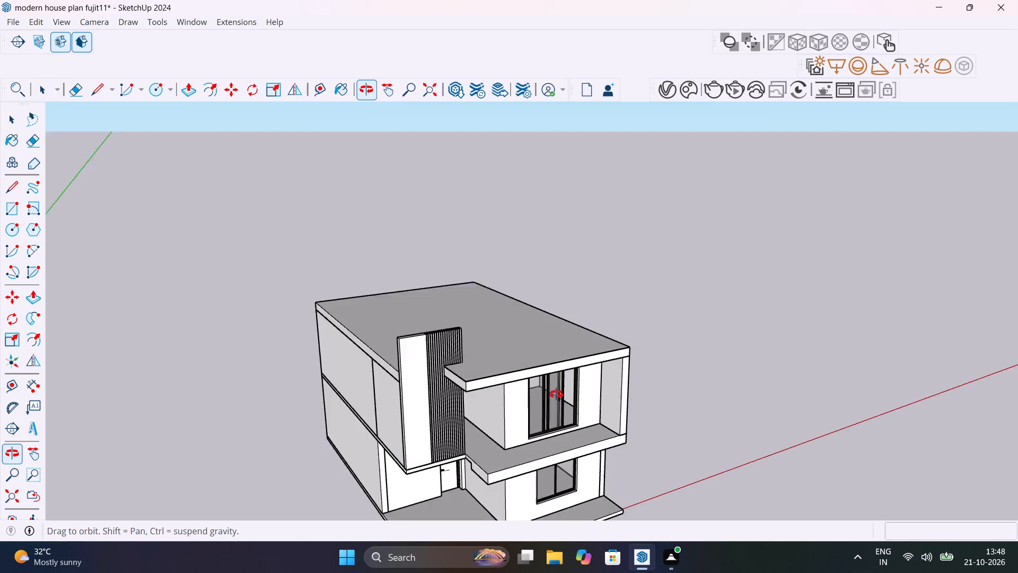
middle_click_drag(556, 394, 617, 379)
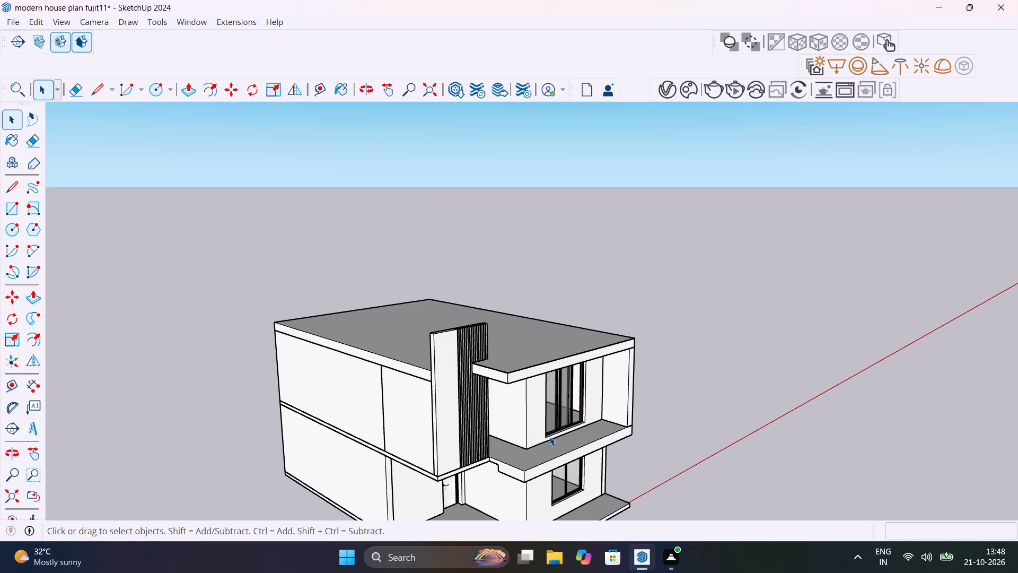
scroll(610, 379, "up", 2)
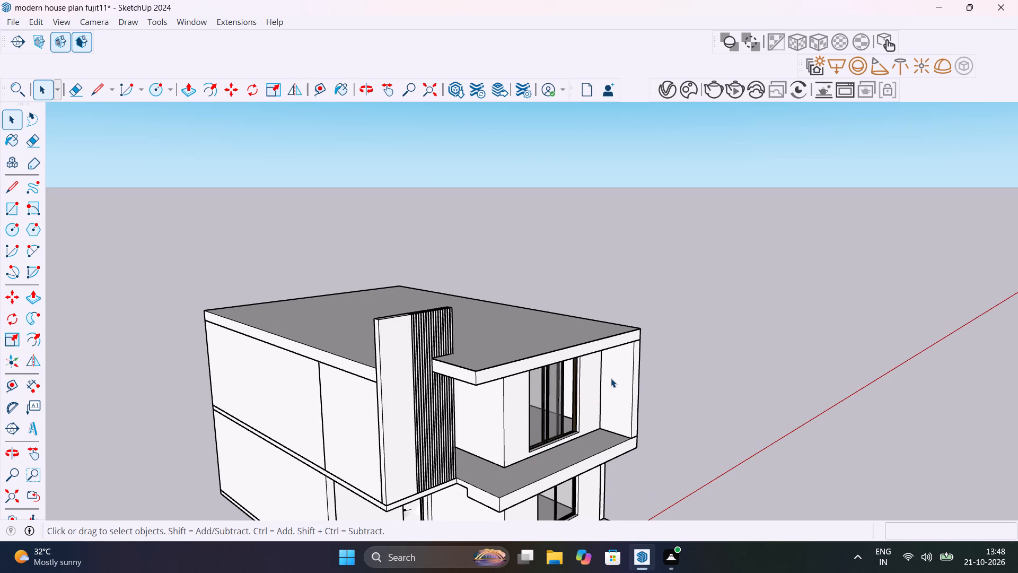
scroll(635, 364, "up", 1)
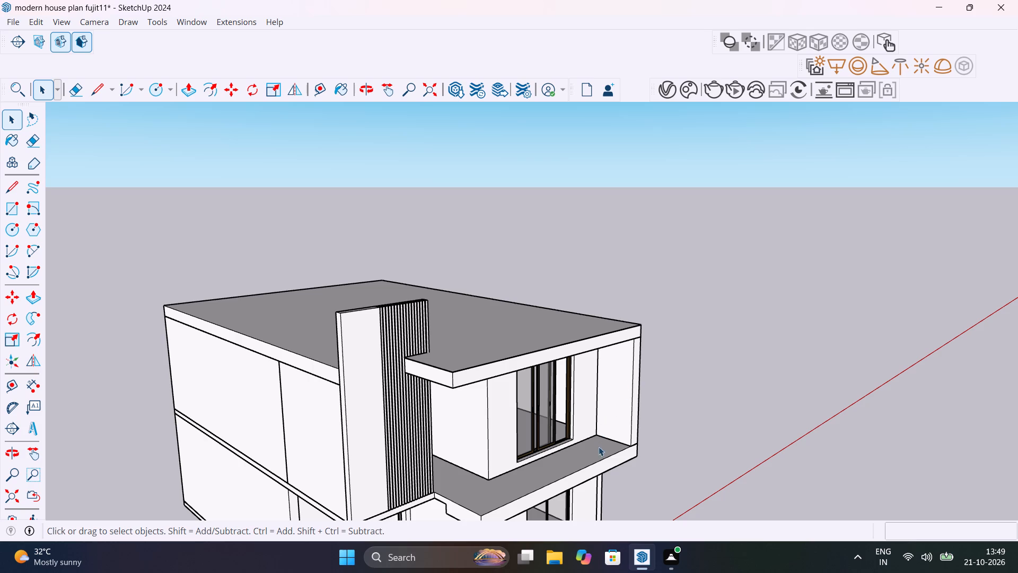
middle_click_drag(551, 431, 633, 340)
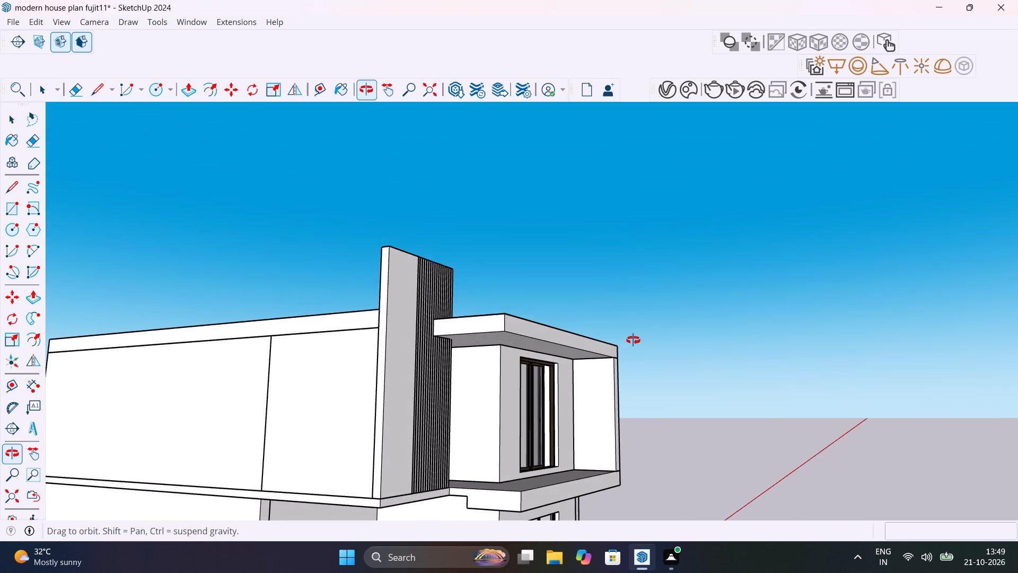
middle_click_drag(633, 340, 670, 324)
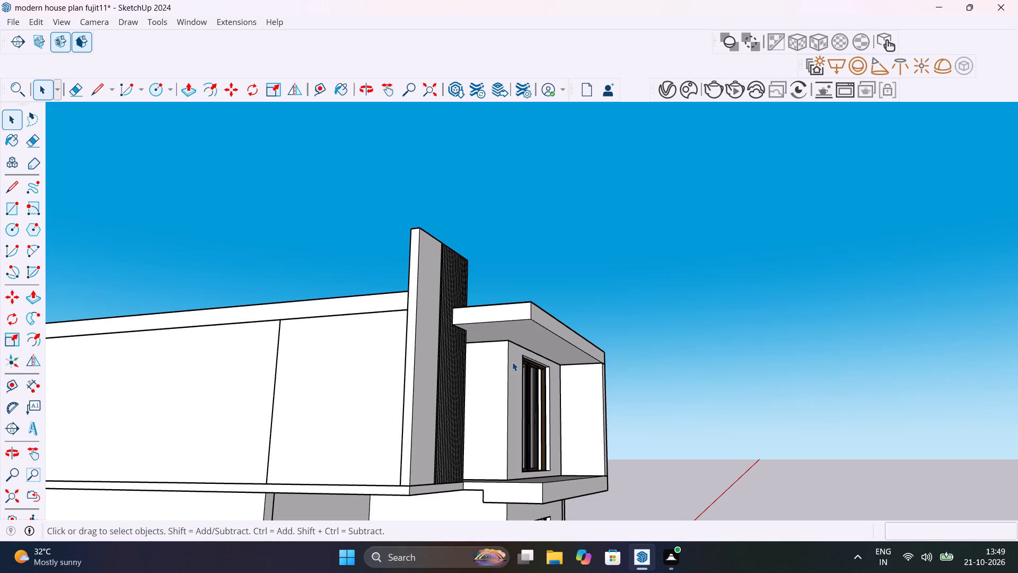
middle_click_drag(488, 383, 737, 509)
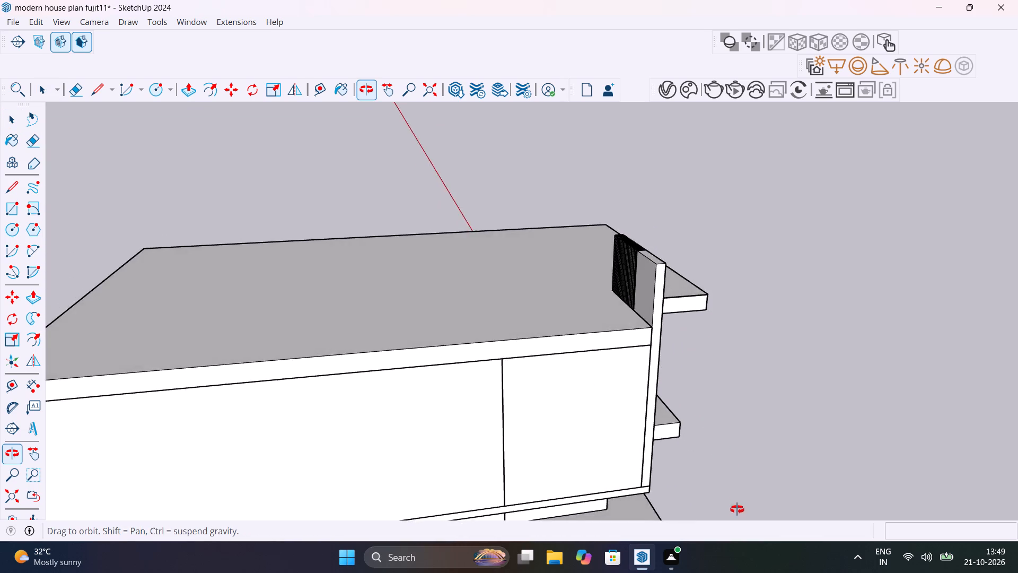
middle_click_drag(737, 509, 575, 521)
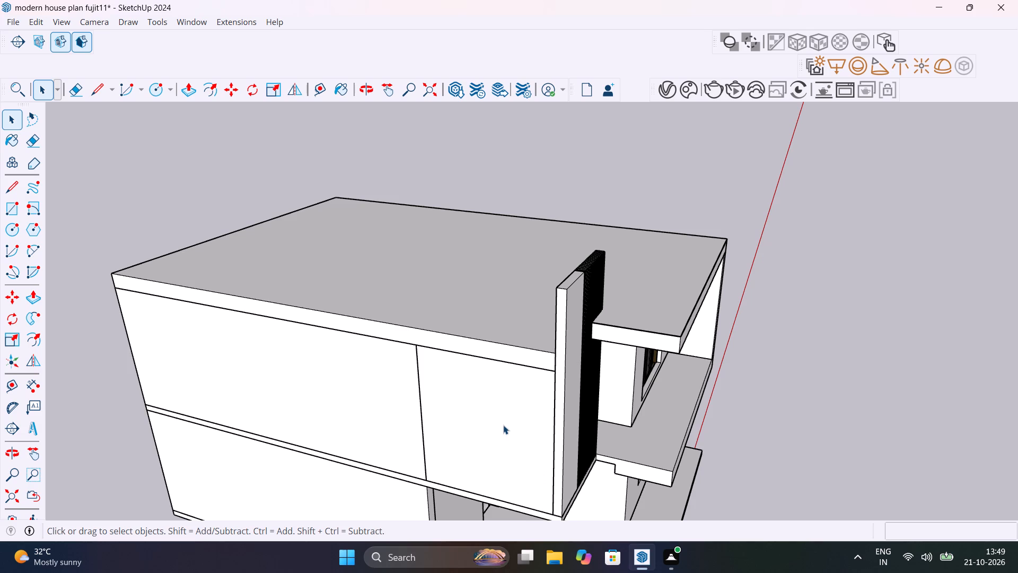
middle_click_drag(578, 420, 416, 401)
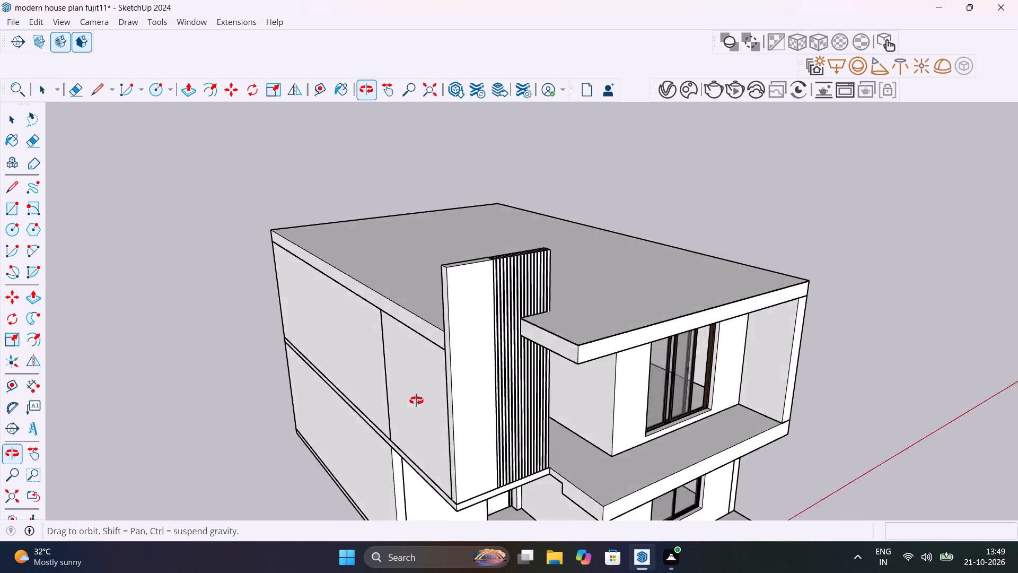
middle_click_drag(416, 401, 317, 409)
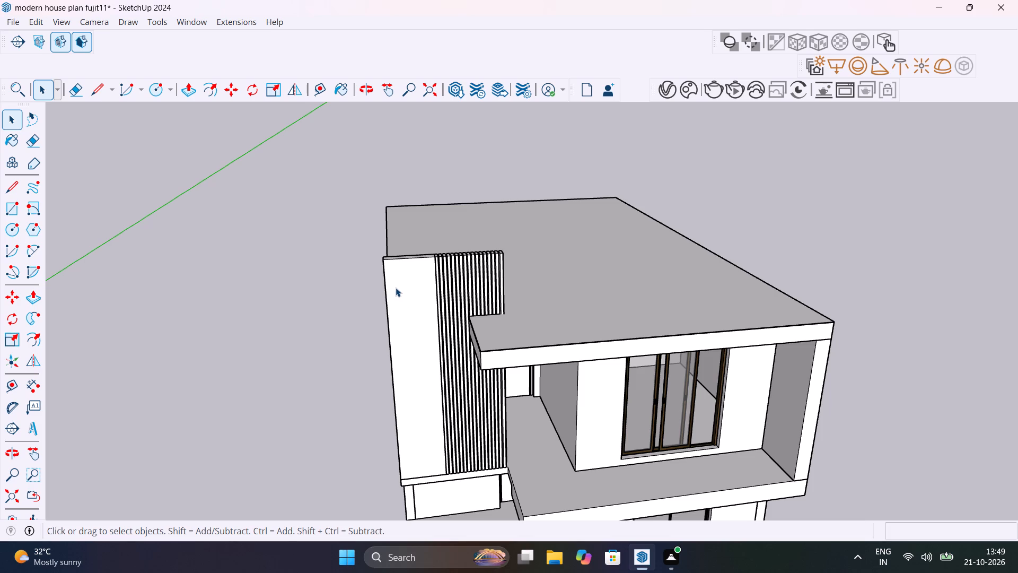
Review the front facade and the ground-floor entrance area with its door, window and porch slab.
scroll(428, 380, "down", 4)
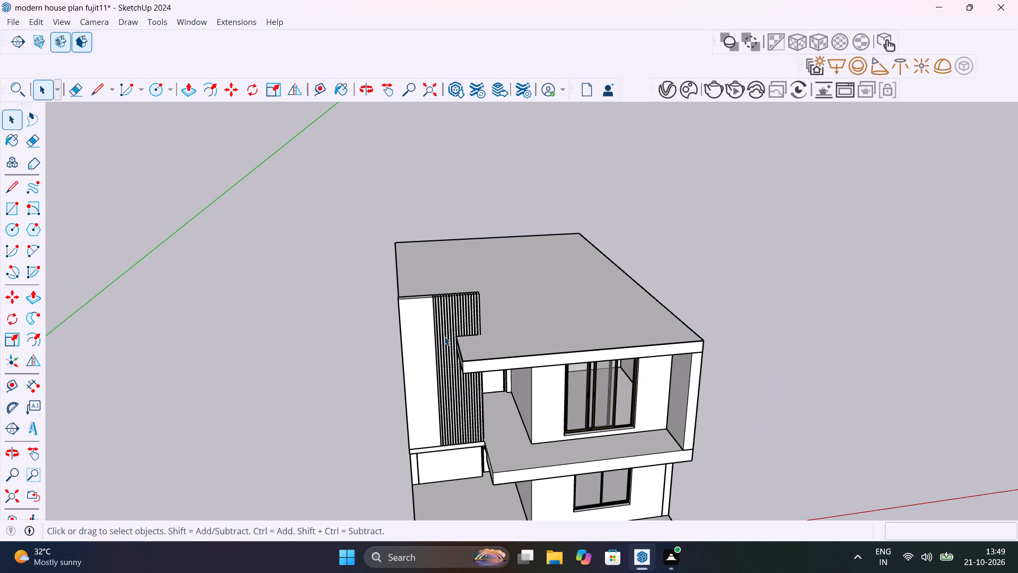
middle_click_drag(444, 336, 365, 198)
middle_click_drag(416, 241, 386, 161)
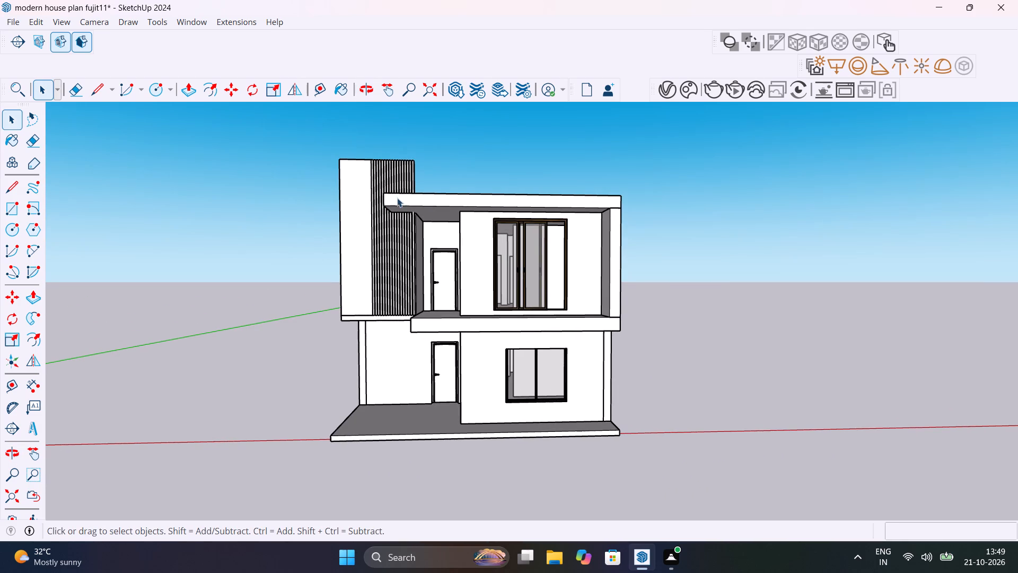
middle_click_drag(457, 298, 469, 299)
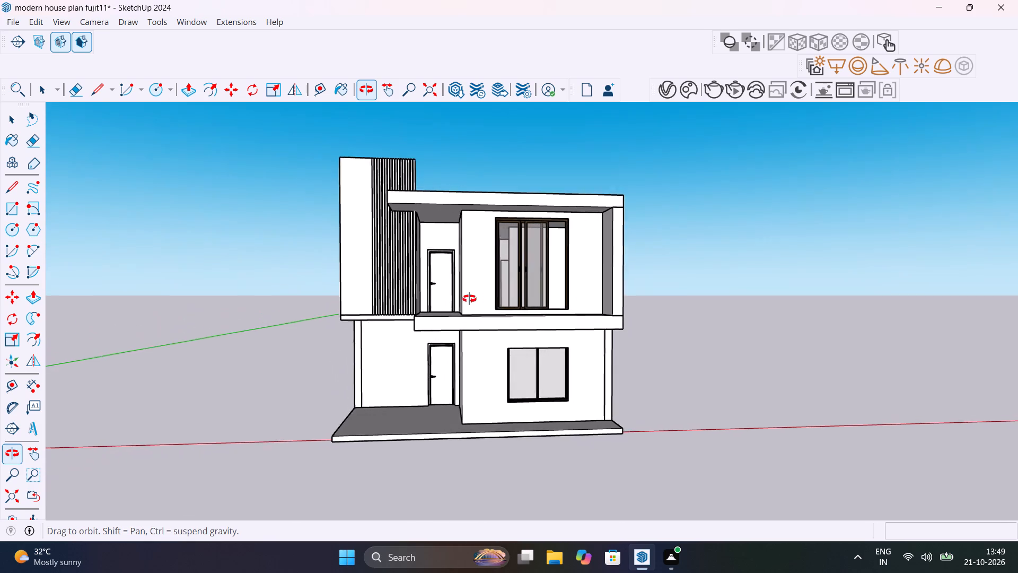
middle_click_drag(469, 299, 418, 324)
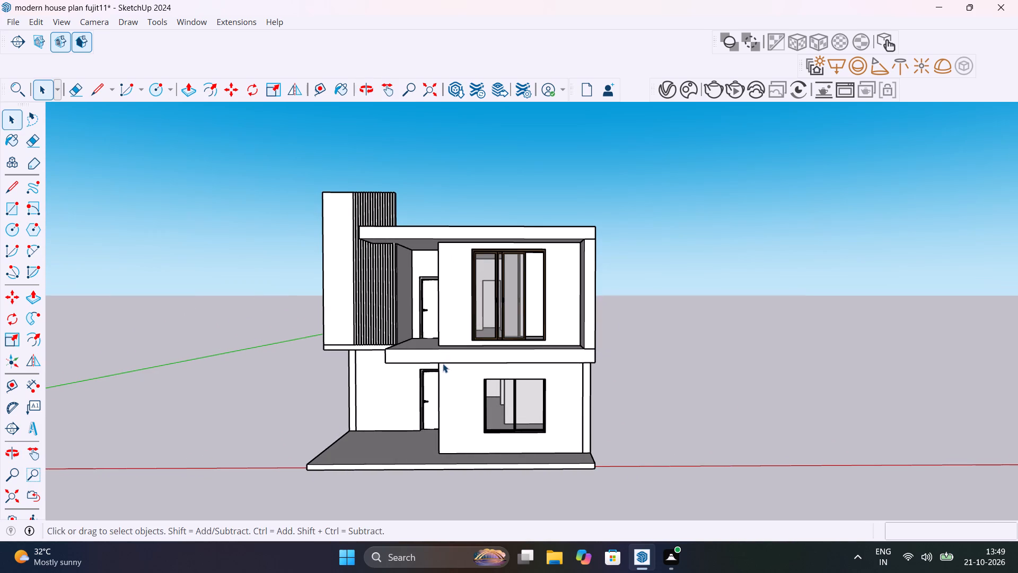
middle_click_drag(452, 372, 746, 445)
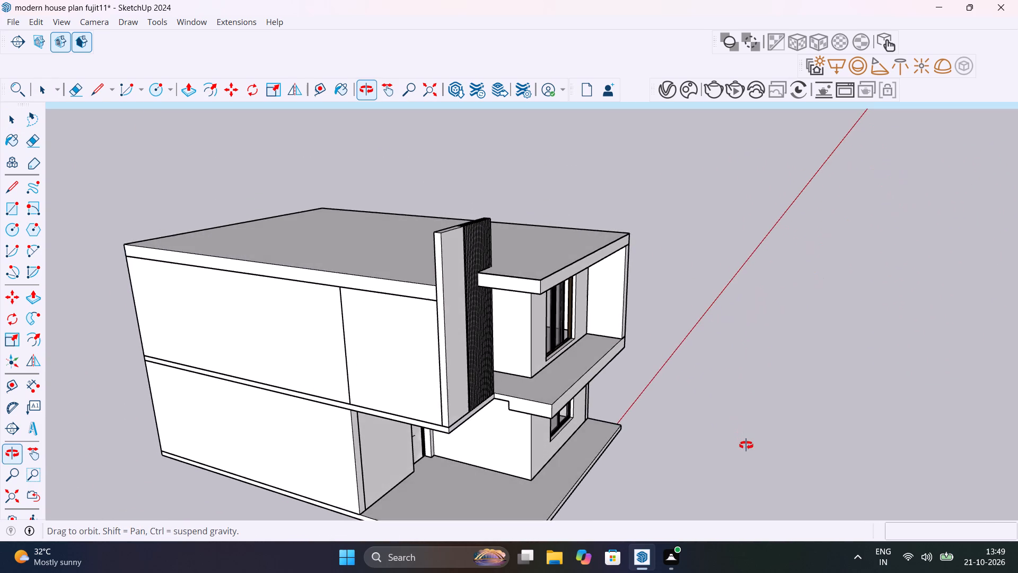
middle_click_drag(746, 445, 474, 327)
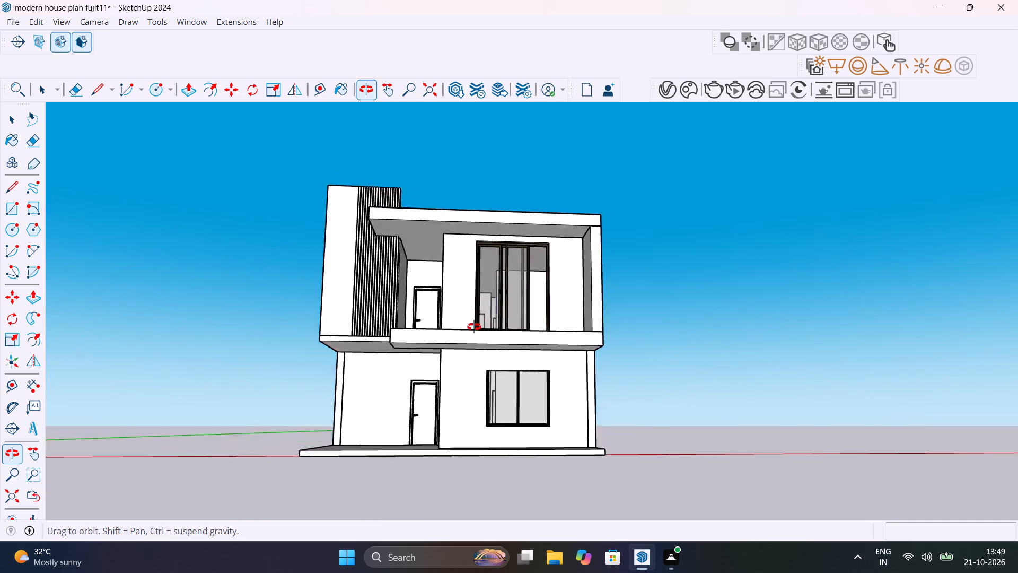
middle_click_drag(474, 327, 452, 430)
scroll(391, 439, "up", 10)
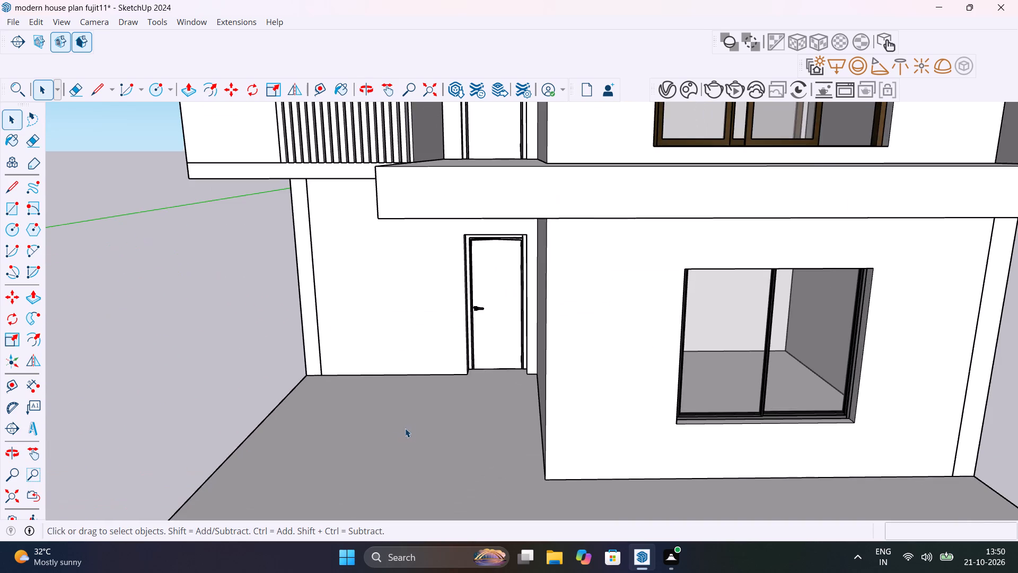
middle_click_drag(410, 426, 490, 392)
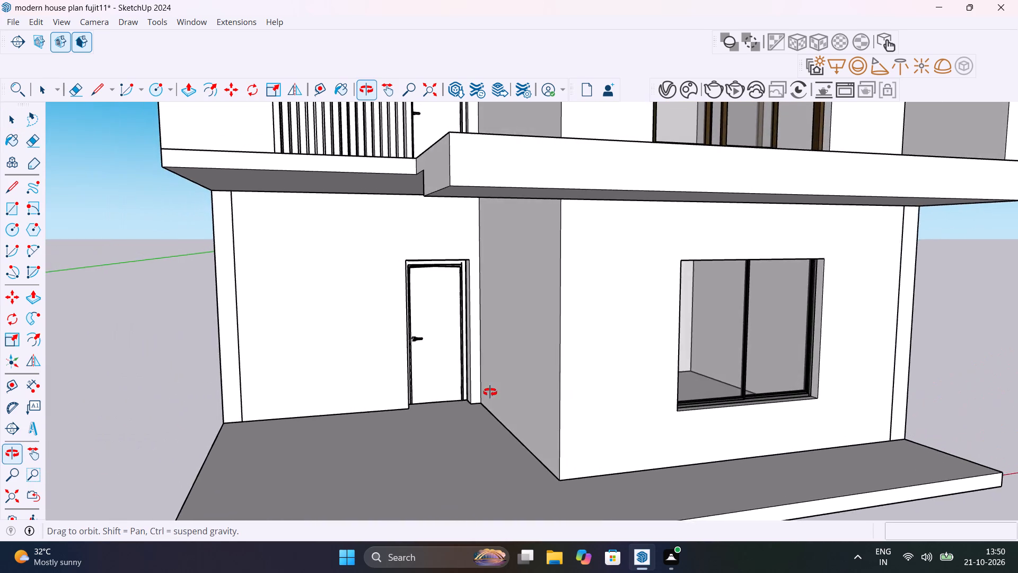
middle_click_drag(490, 392, 381, 434)
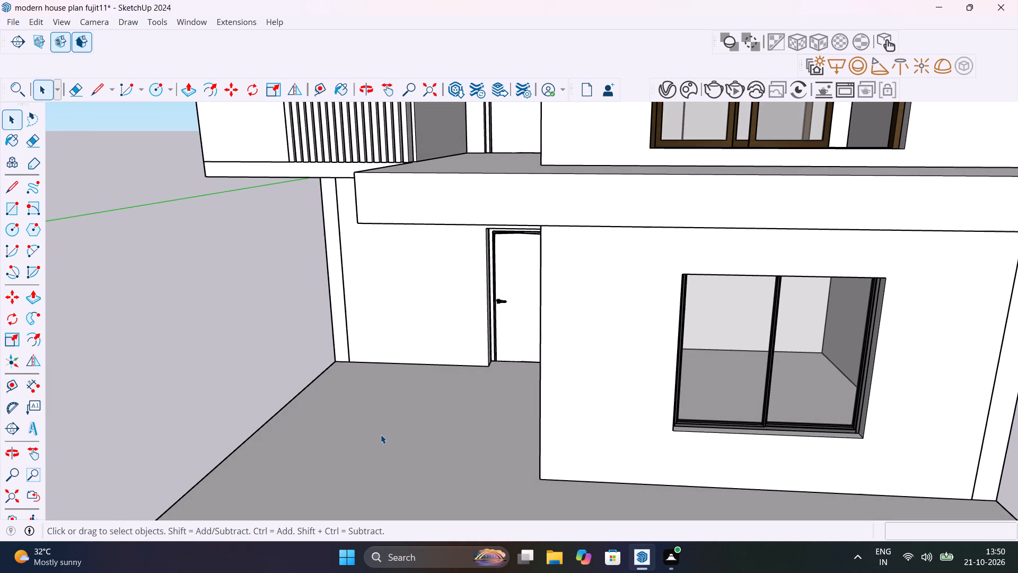
scroll(396, 345, "down", 5)
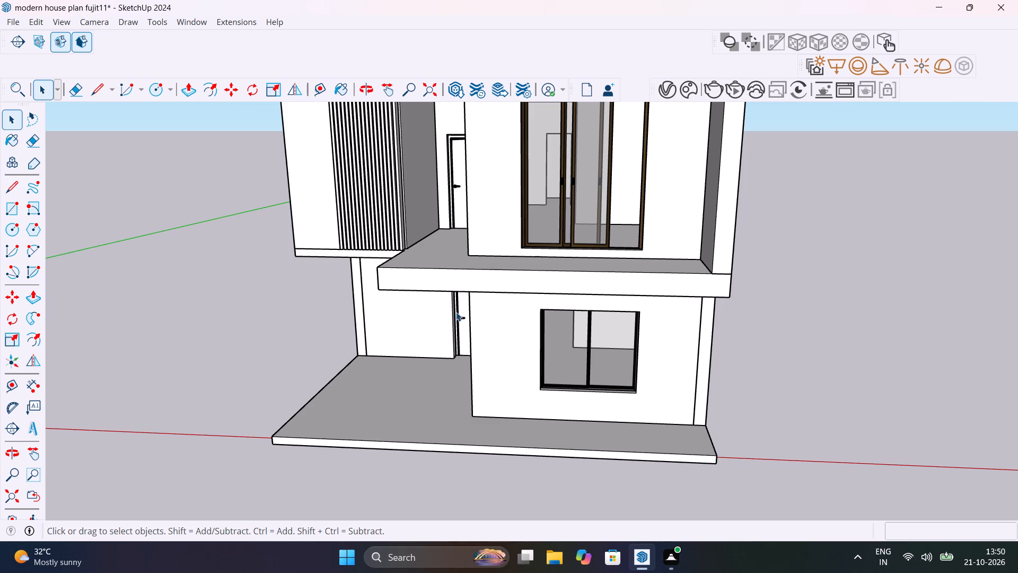
Examine the upper balcony and the underside of the roof overhang, selecting the roof slab to check its outline.
middle_click_drag(462, 333, 557, 387, "shift")
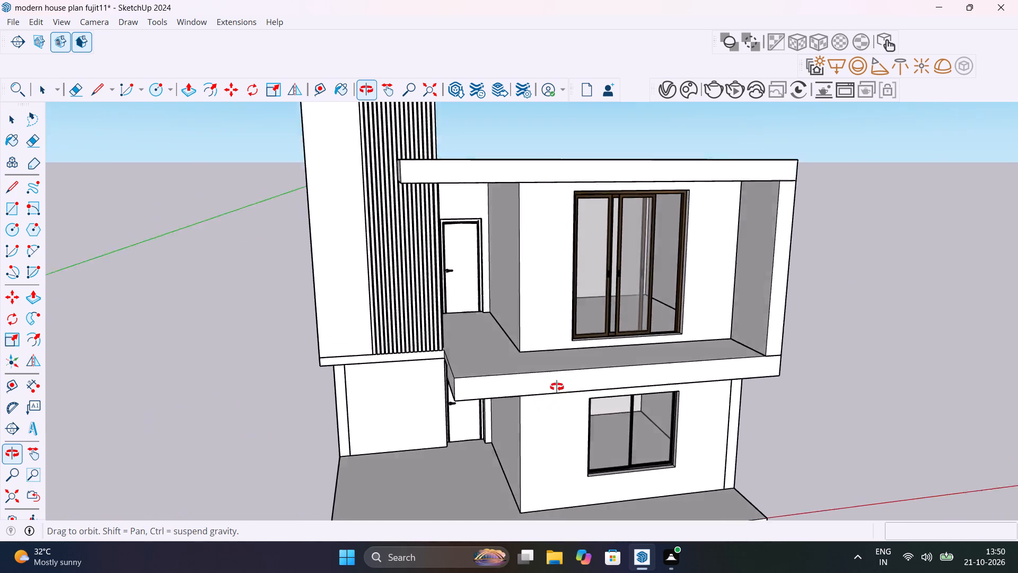
middle_click_drag(557, 387, 541, 344, "shift")
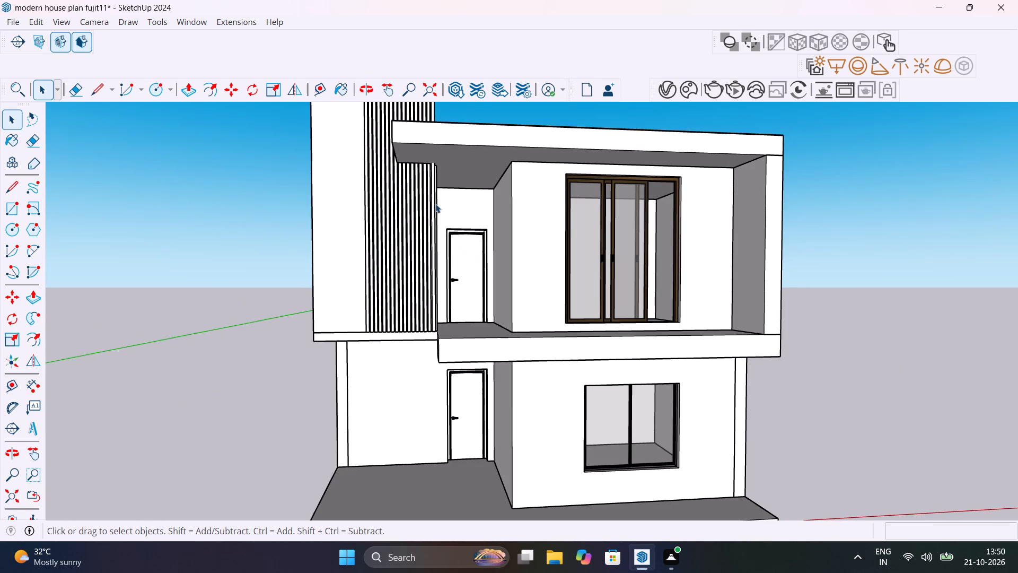
middle_click_drag(438, 207, 569, 229, "shift")
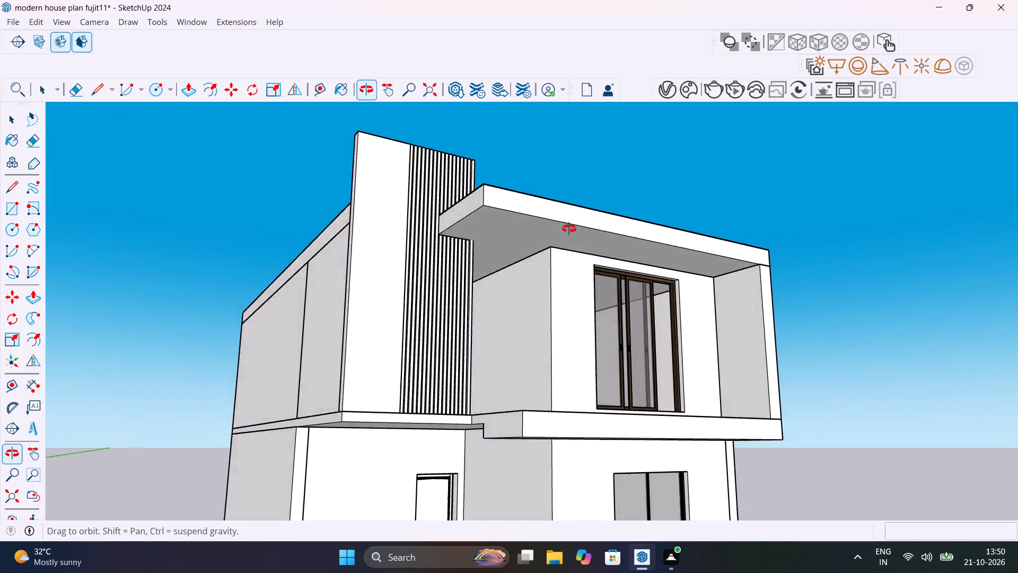
middle_click_drag(569, 229, 617, 232, "shift")
left_click(607, 241)
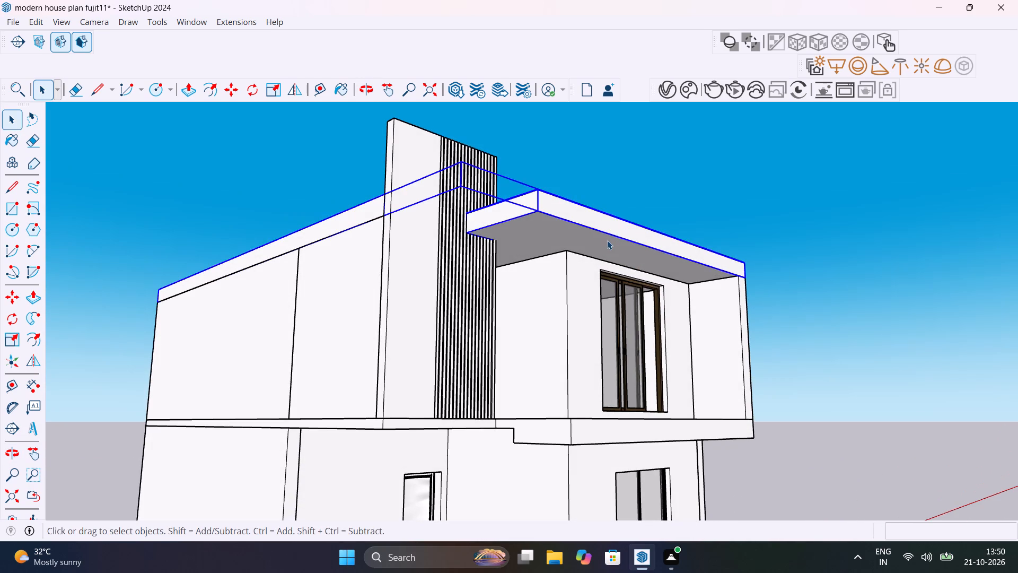
scroll(607, 240, "down", 1)
middle_click_drag(607, 240, 545, 431)
left_click(835, 227)
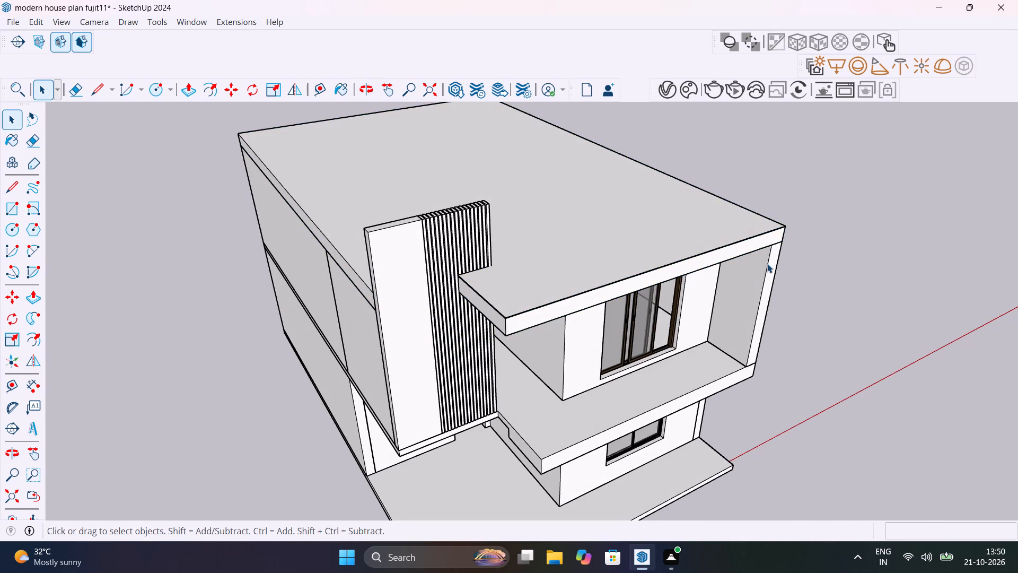
Place a guide across the roof slab parallel to its front edge, offset about 9' 1 13/16" to the feature wall's back.
middle_click_drag(767, 262, 637, 333)
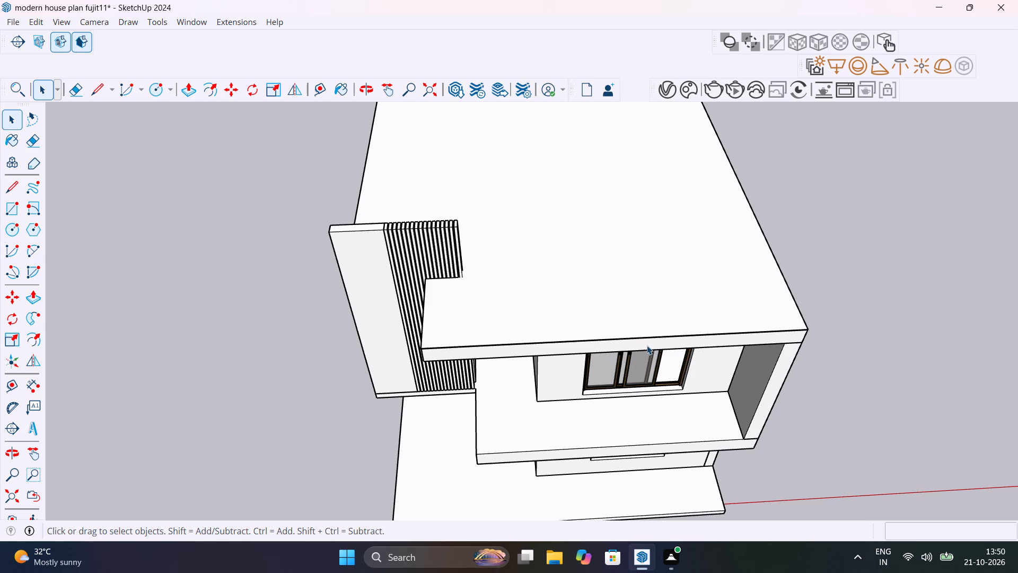
middle_click_drag(672, 307, 582, 369)
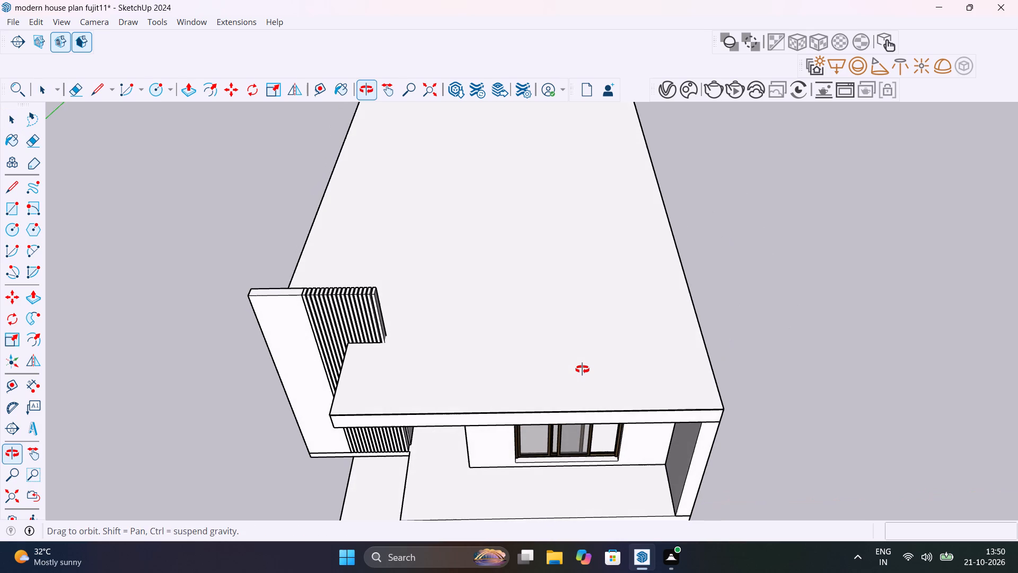
middle_click_drag(582, 369, 578, 395)
key("t")
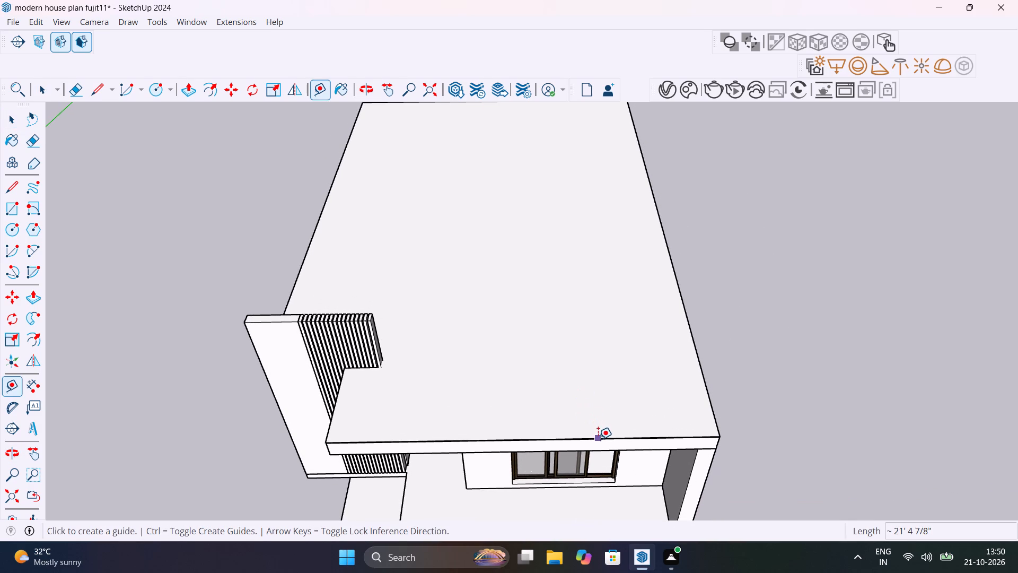
left_click(598, 439)
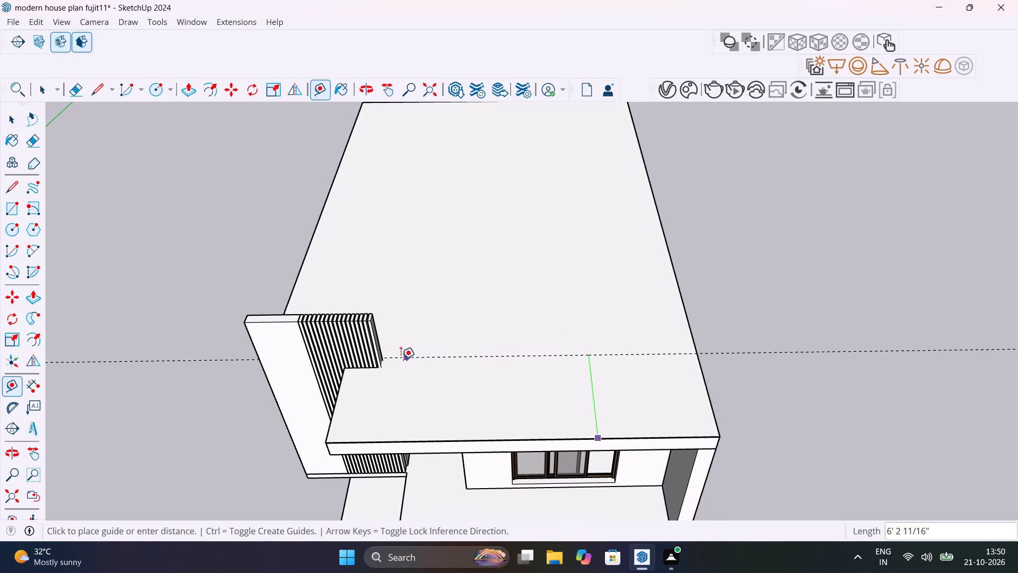
scroll(380, 359, "up", 11)
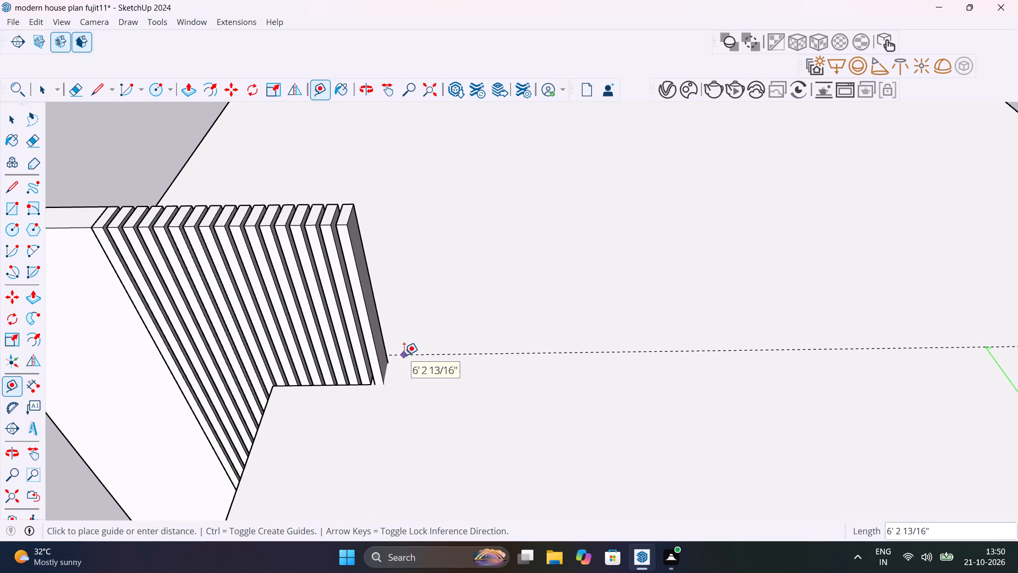
middle_click_drag(440, 358, 443, 393)
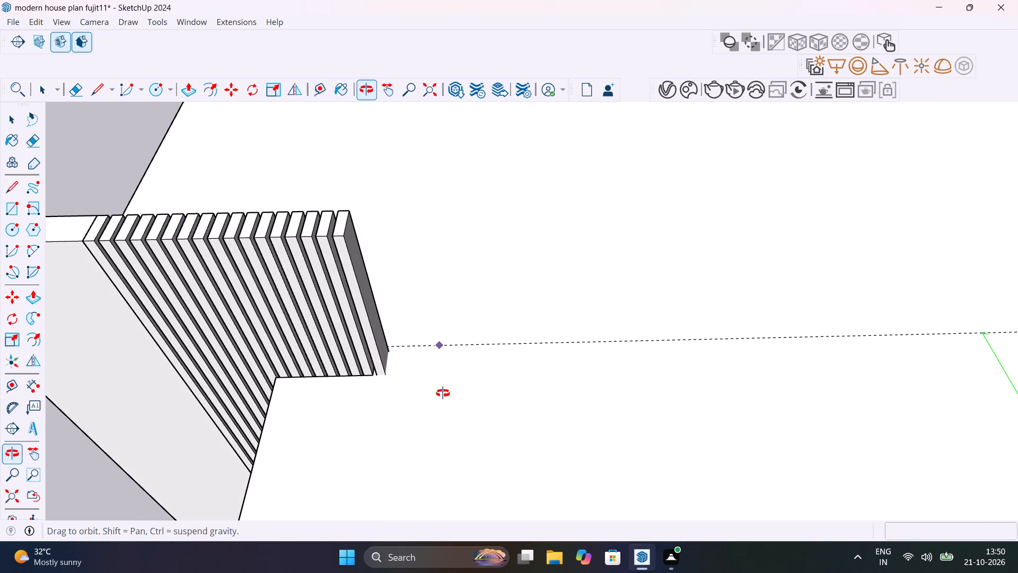
middle_click_drag(443, 393, 375, 491)
left_click(487, 324)
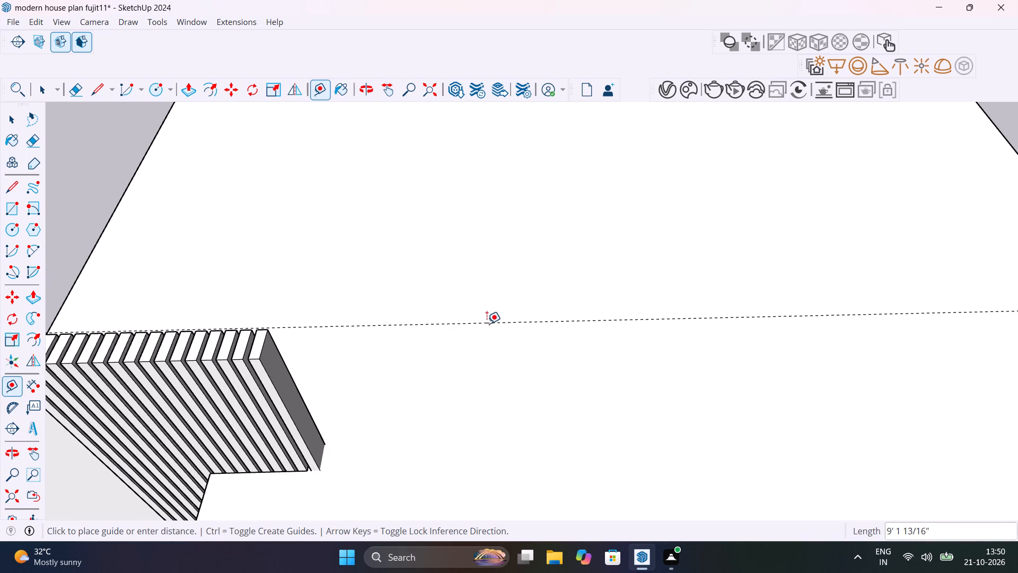
Place a second guide along the roof slab, about 8' 1 7/8" from its short side edge at the feature wall.
scroll(559, 360, "down", 14)
middle_click_drag(646, 418, 657, 356)
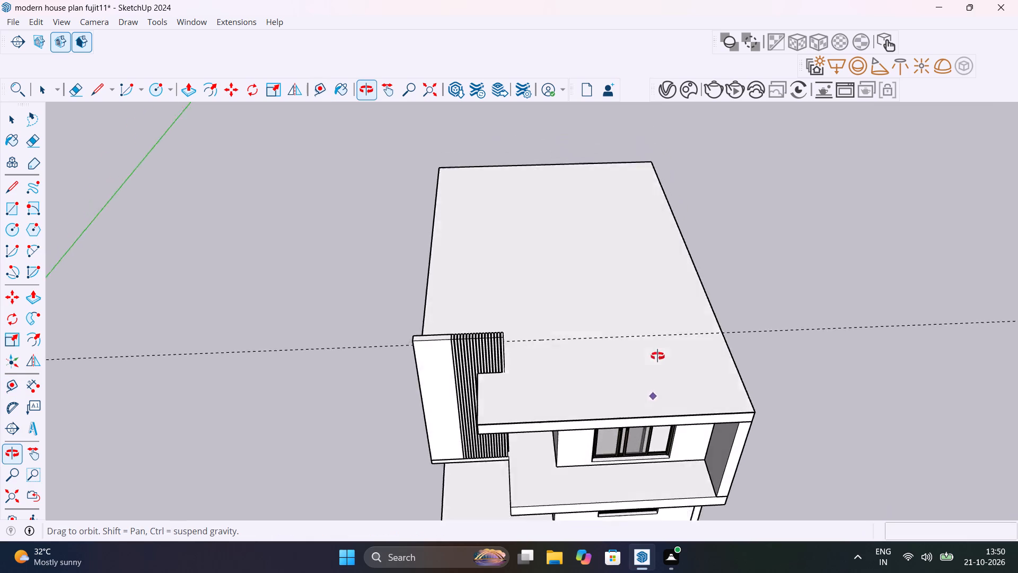
middle_click_drag(657, 356, 689, 322)
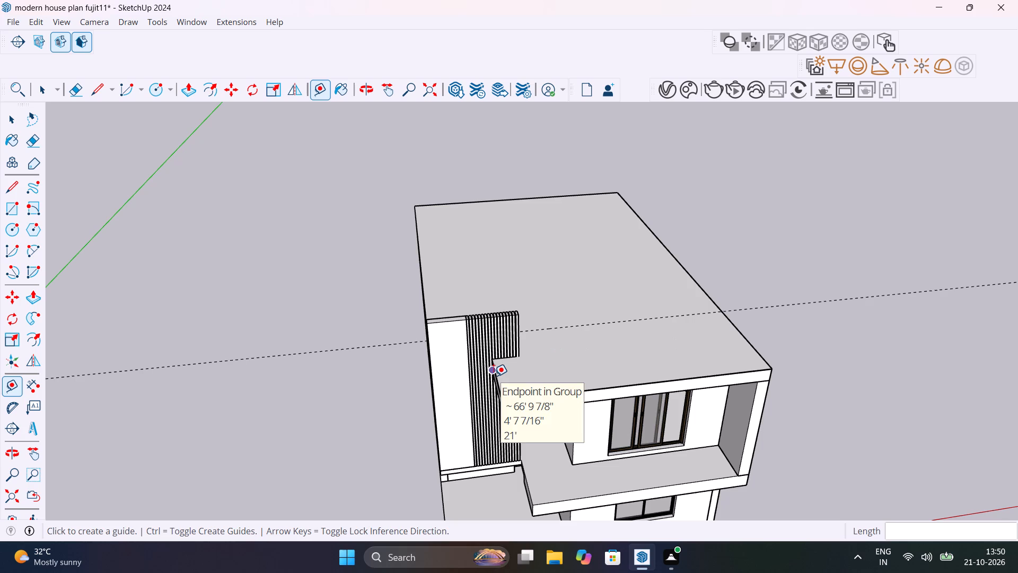
left_click(496, 375)
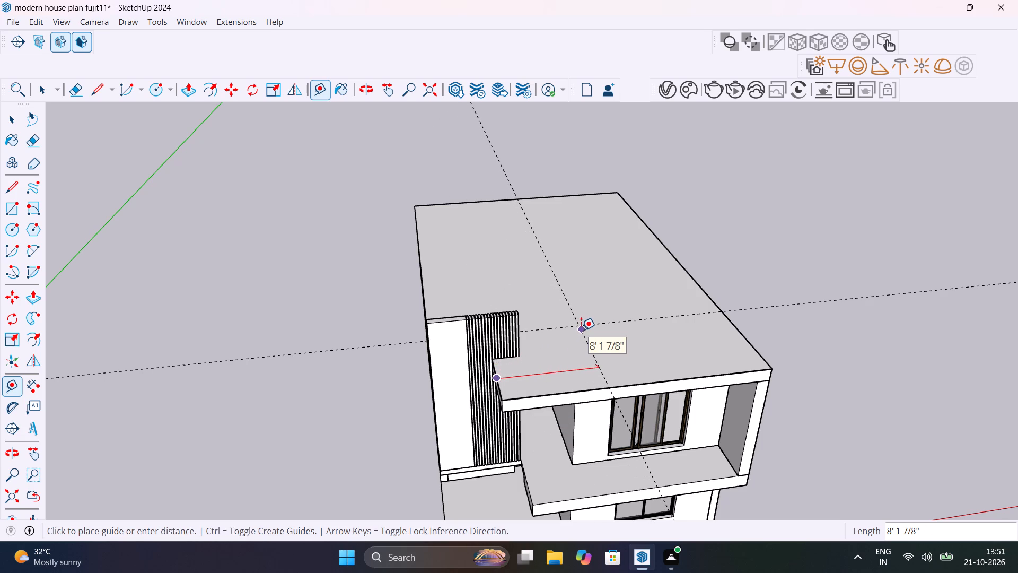
left_click(581, 330)
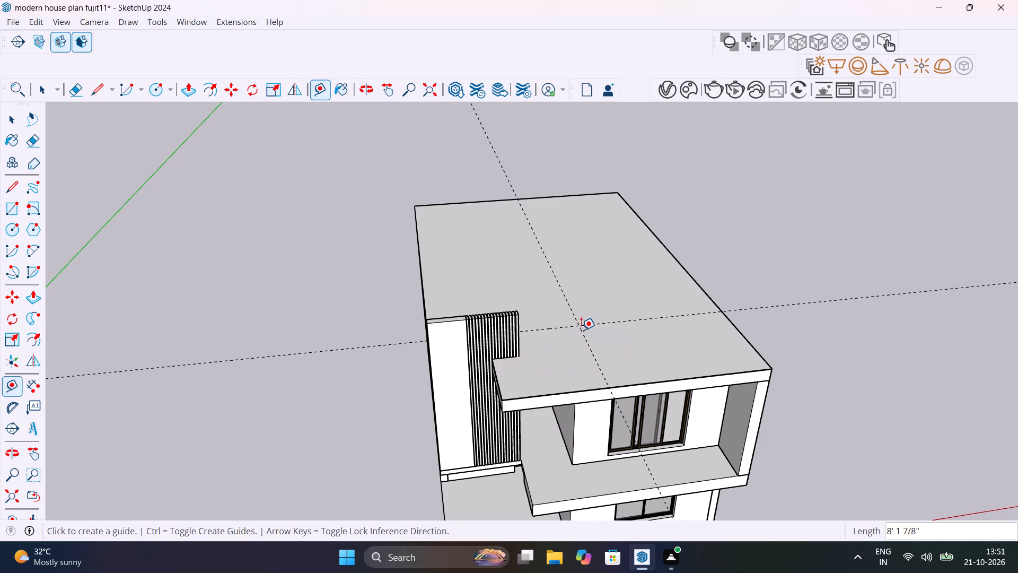
Push/Pull the slats' front faces outward by about 6 15/16", and again by about 6 3/4", within their component.
middle_click_drag(520, 457, 578, 409)
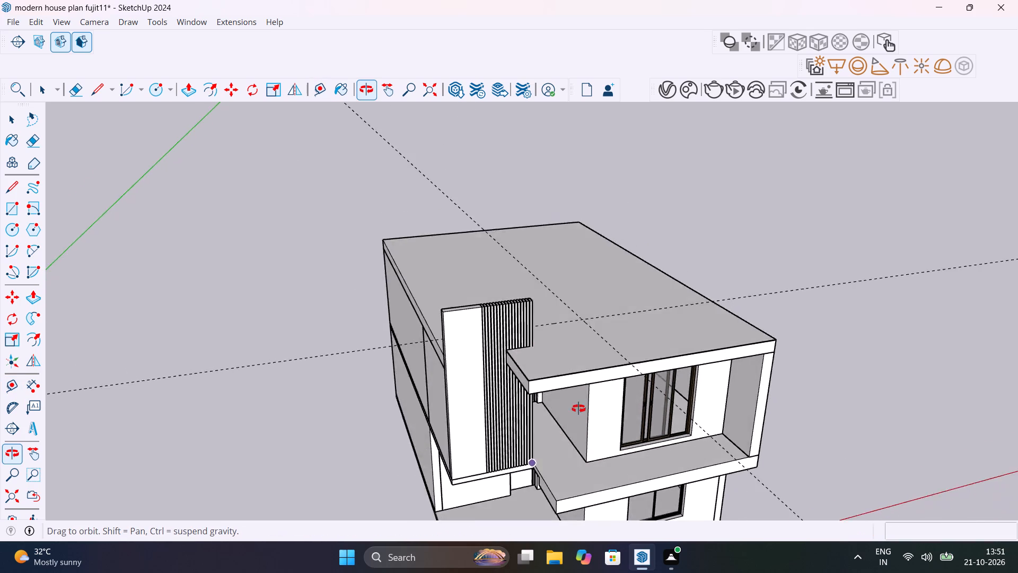
middle_click_drag(578, 409, 668, 407)
key("space")
scroll(525, 427, "up", 9)
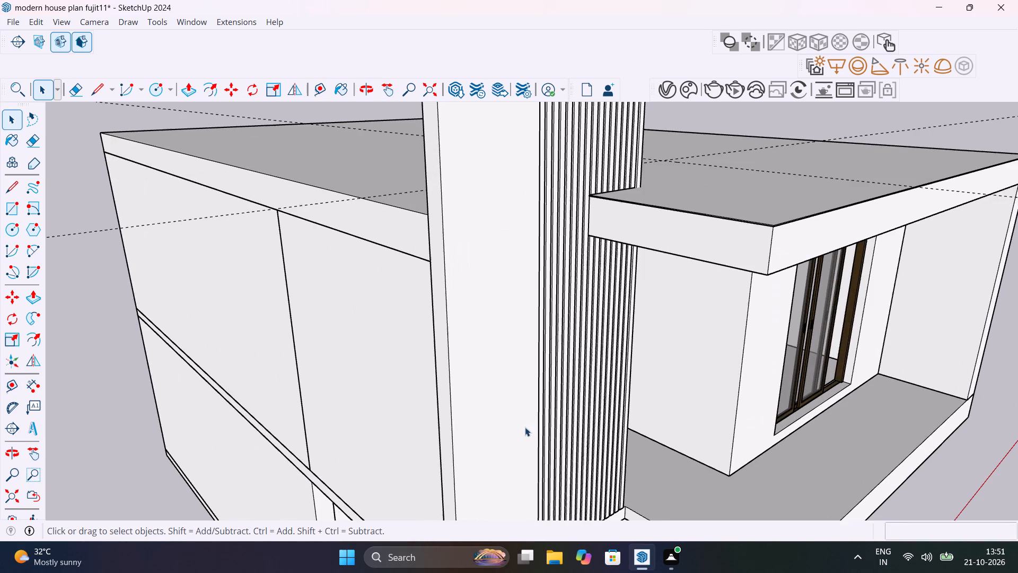
scroll(525, 427, "up", 1)
middle_click_drag(552, 430, 514, 506)
scroll(517, 401, "down", 5)
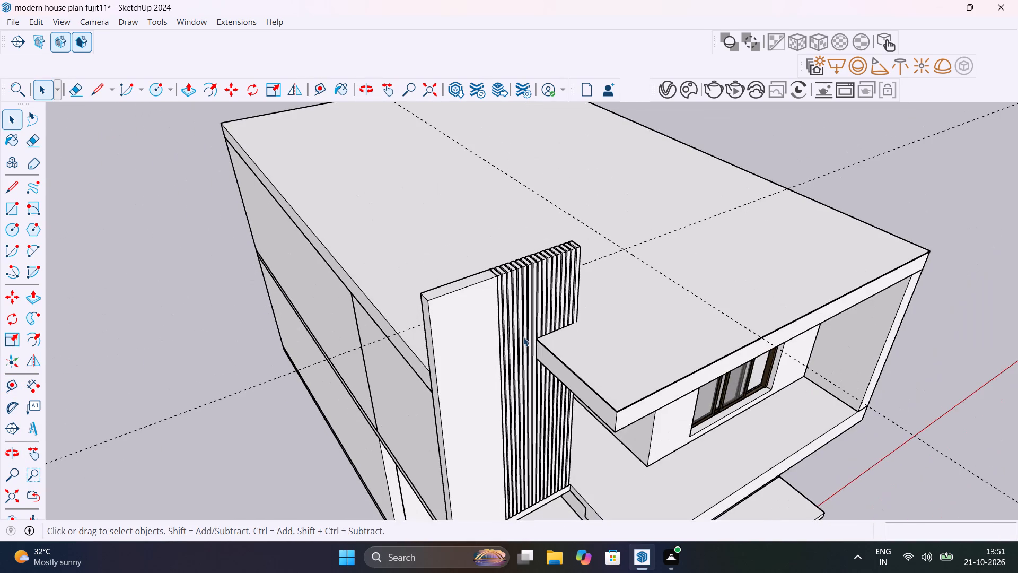
scroll(499, 277, "up", 14)
left_click(499, 277)
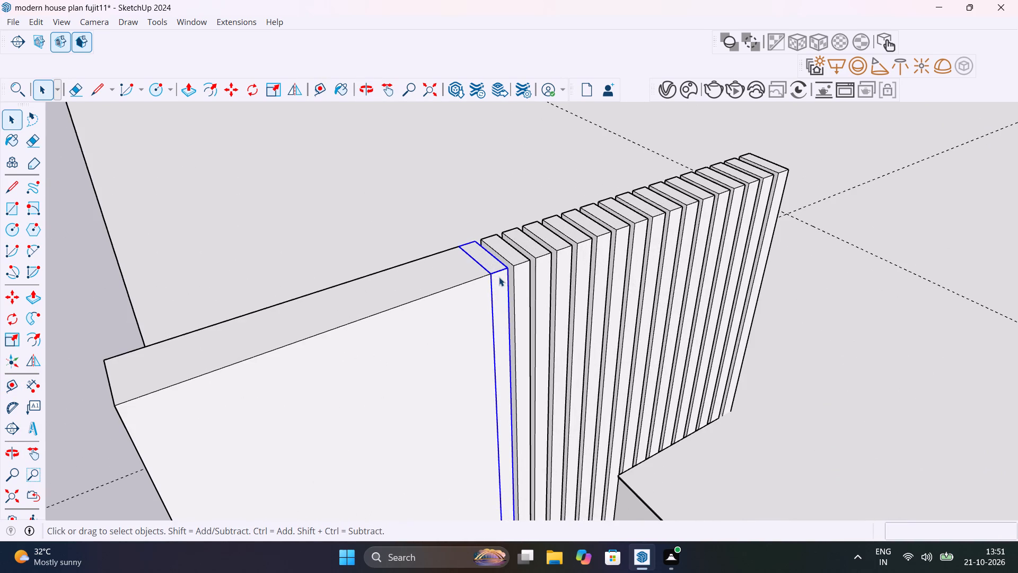
double_click(499, 277)
left_click(499, 277)
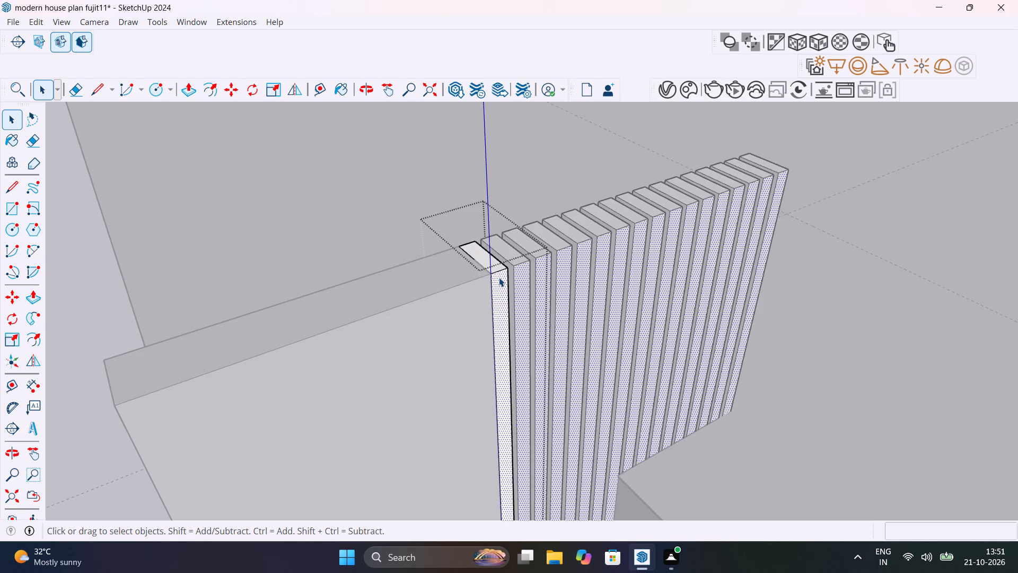
key("p")
left_click(498, 276)
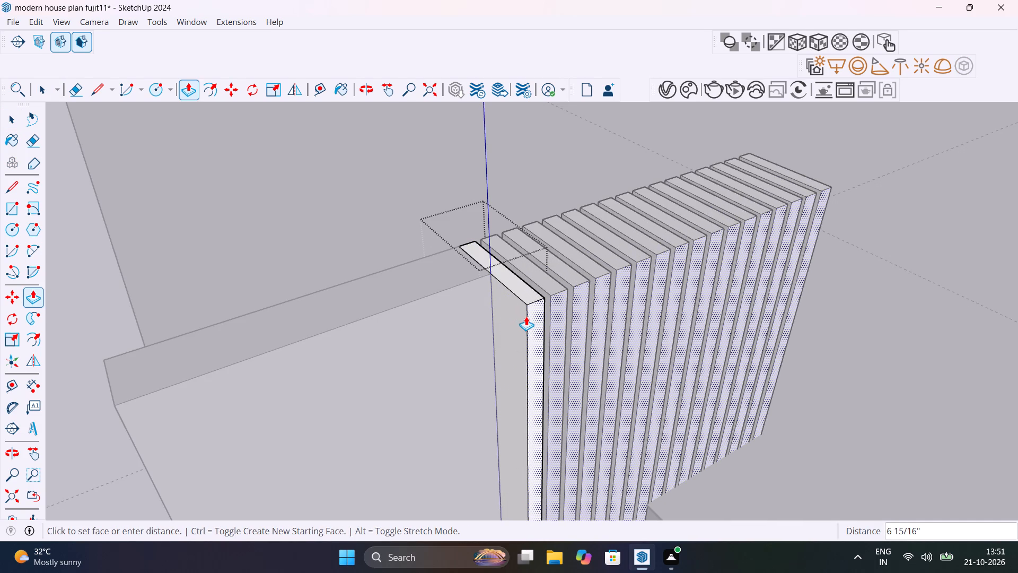
left_click(526, 316)
scroll(530, 319, "down", 20)
scroll(530, 319, "down", 6)
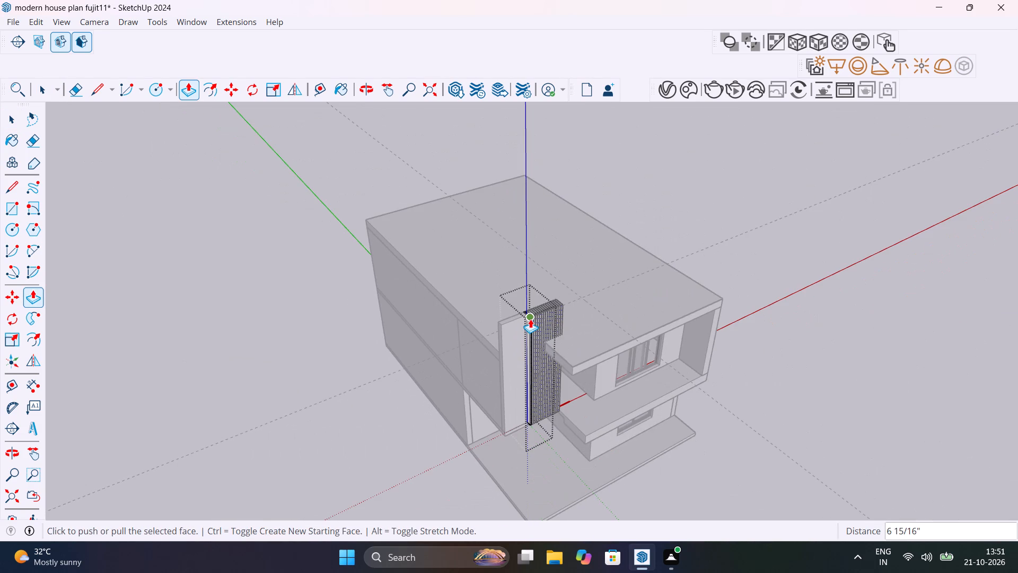
left_click(530, 319)
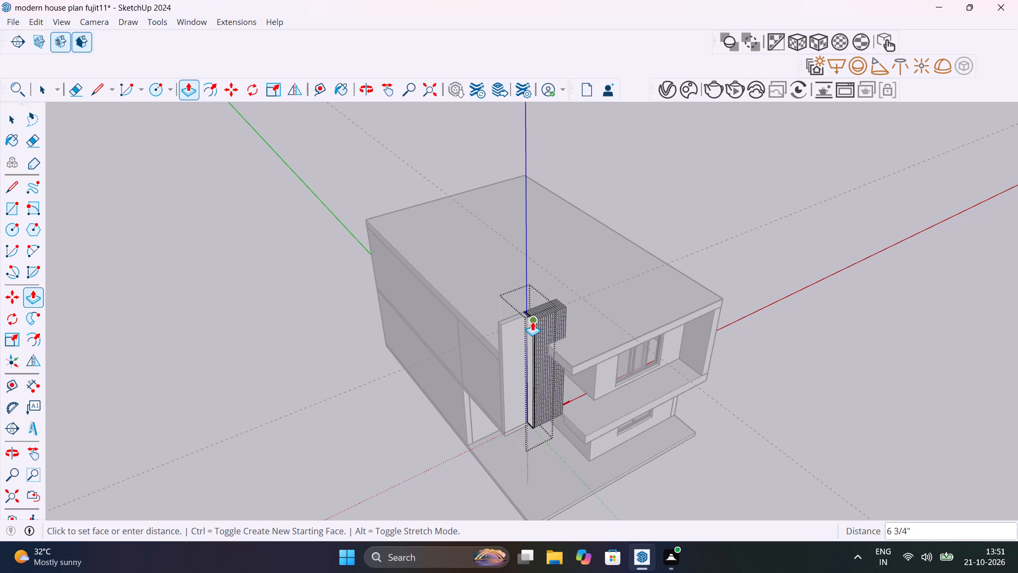
left_click(533, 323)
key("space")
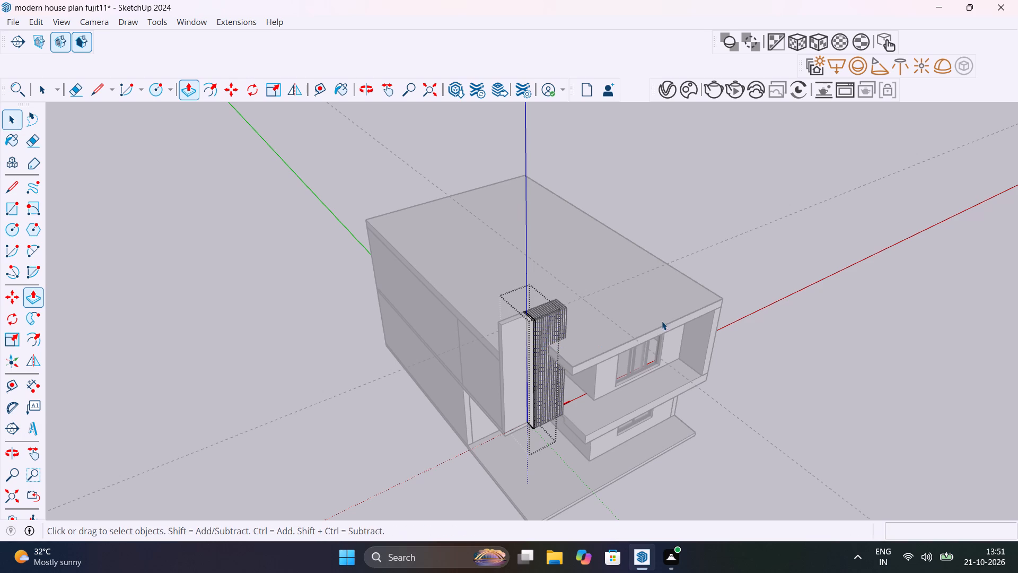
left_click(766, 255)
Examine the deepened slats against the roof slab and plain wall panel from above and from the front.
scroll(574, 338, "up", 10)
middle_click_drag(572, 339, 573, 335)
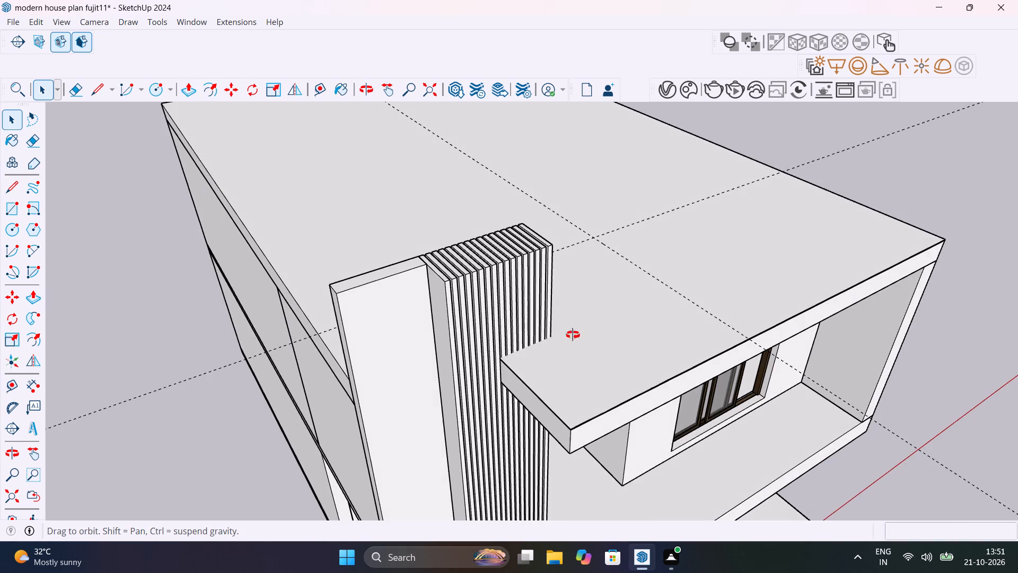
middle_click_drag(573, 335, 811, 433)
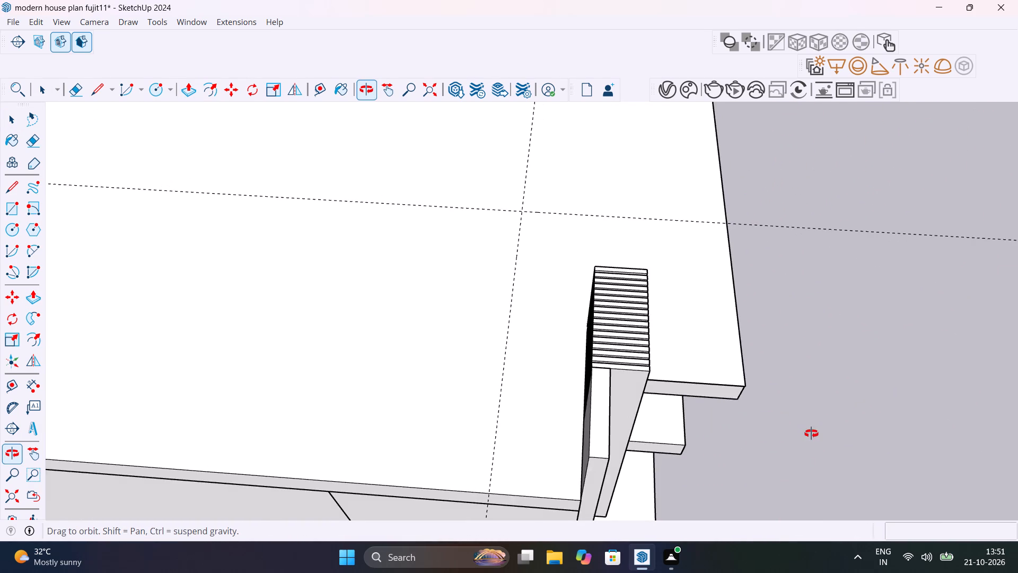
middle_click_drag(811, 433, 530, 389)
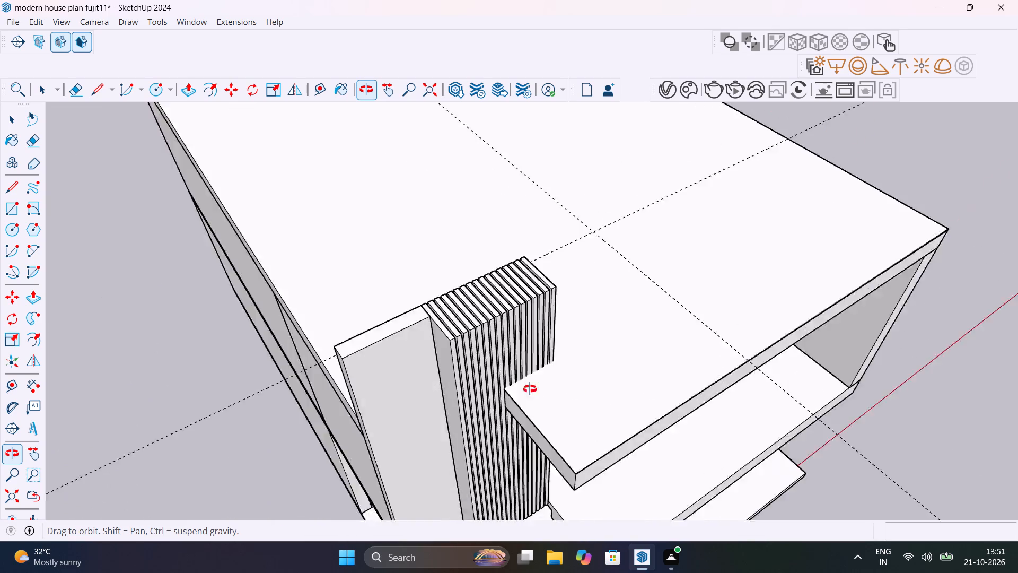
middle_click_drag(530, 389, 514, 279)
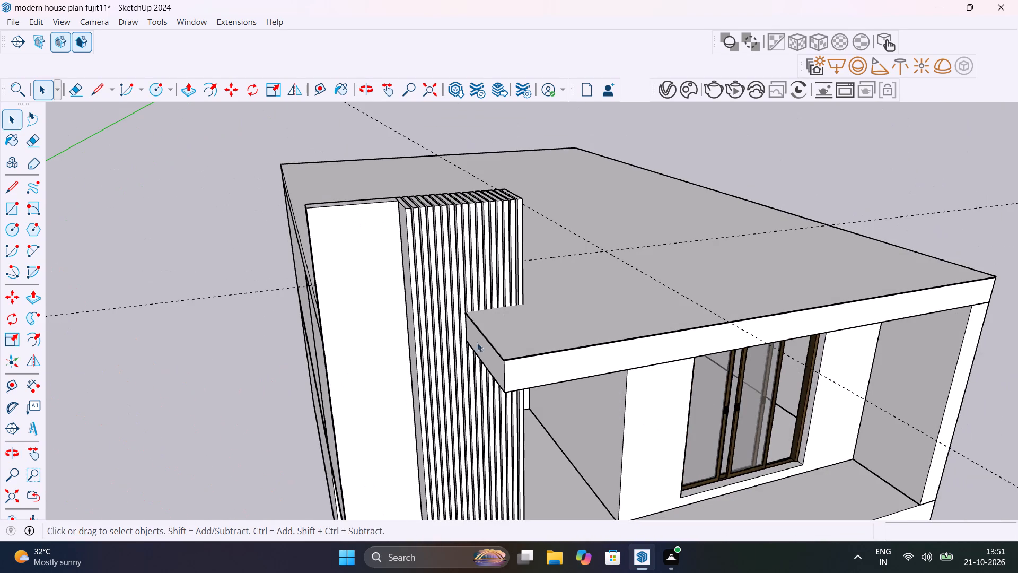
middle_click_drag(477, 355, 582, 280, "shift")
scroll(547, 344, "down", 3)
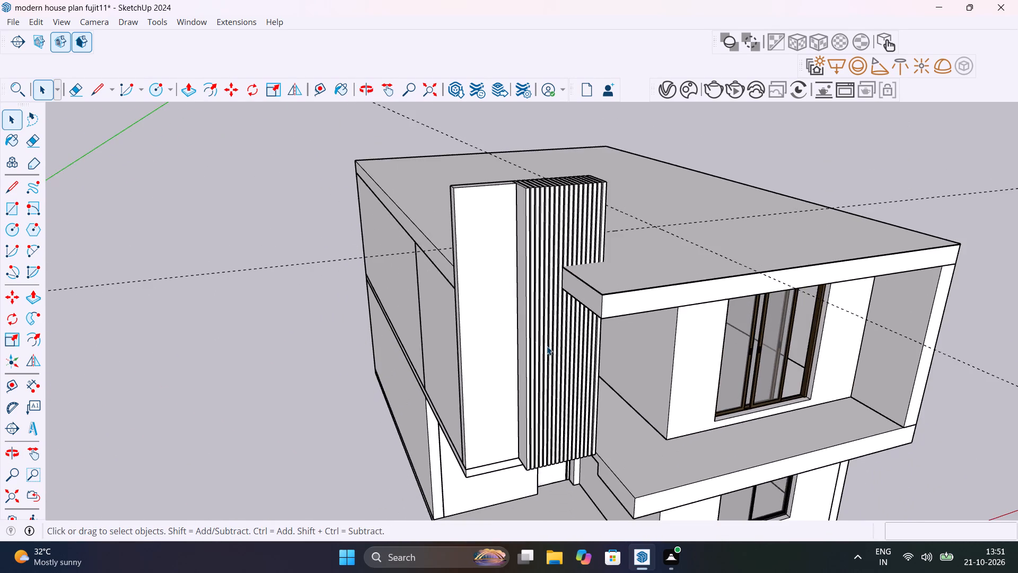
Push/Pull the front edge face of the upper-floor slab beneath the feature wall outward by about 1' 2 7/8".
middle_click_drag(540, 429, 620, 267)
scroll(593, 424, "up", 7)
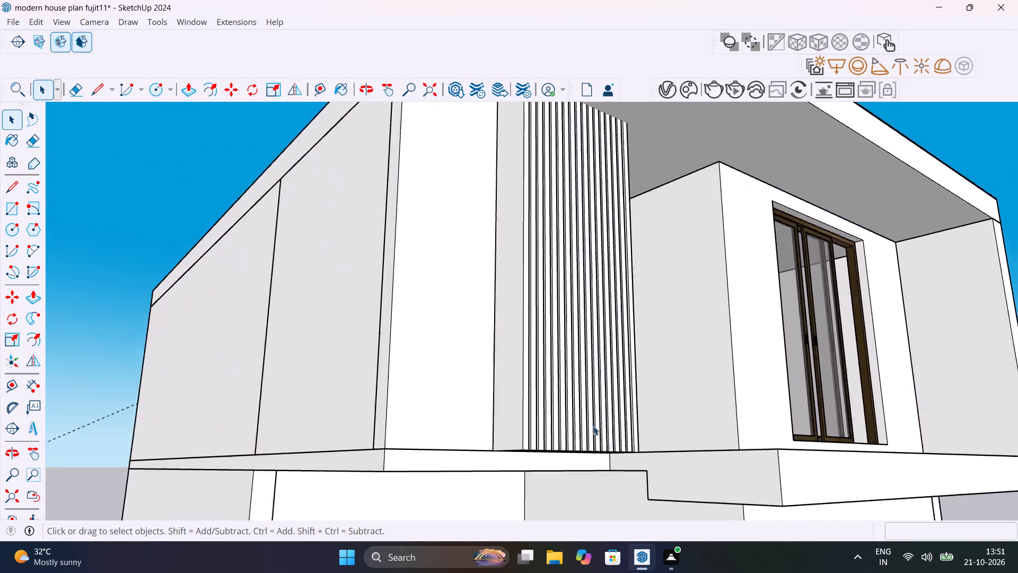
scroll(593, 426, "up", 3)
middle_click_drag(593, 430, 641, 337)
scroll(641, 337, "up", 1)
left_click(539, 398)
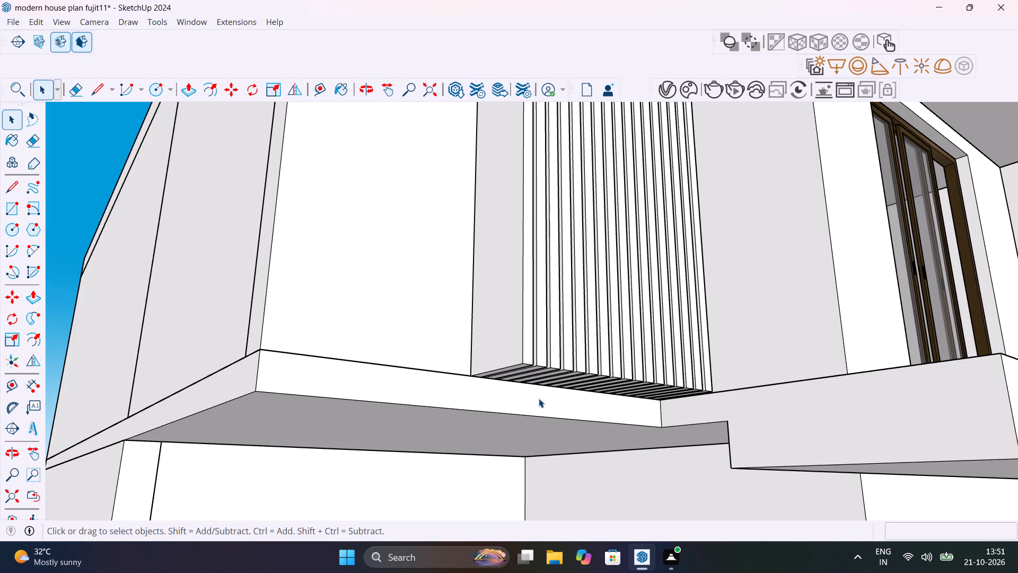
double_click(539, 403)
left_click(539, 403)
left_click(539, 403)
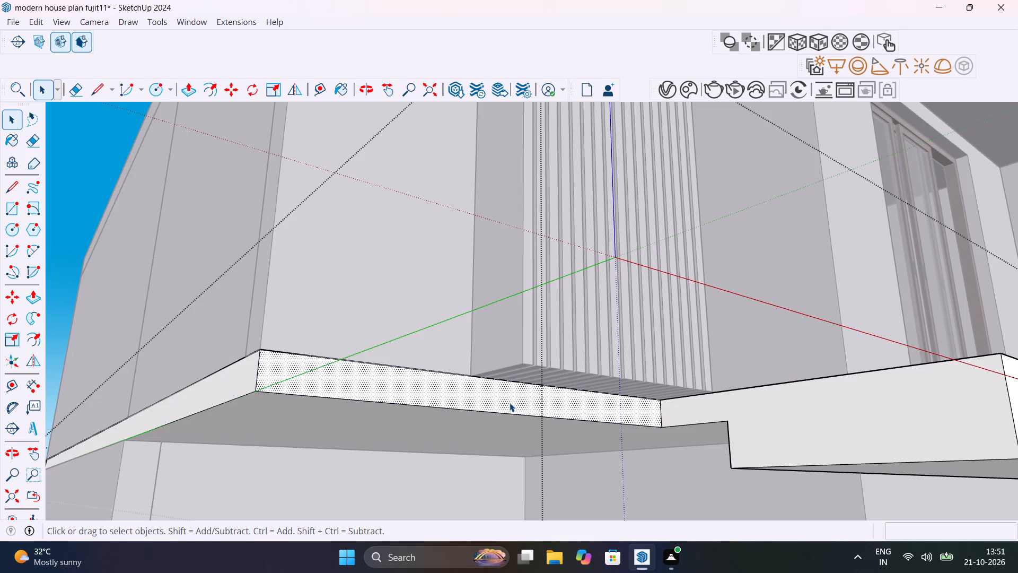
key("p")
left_click(510, 403)
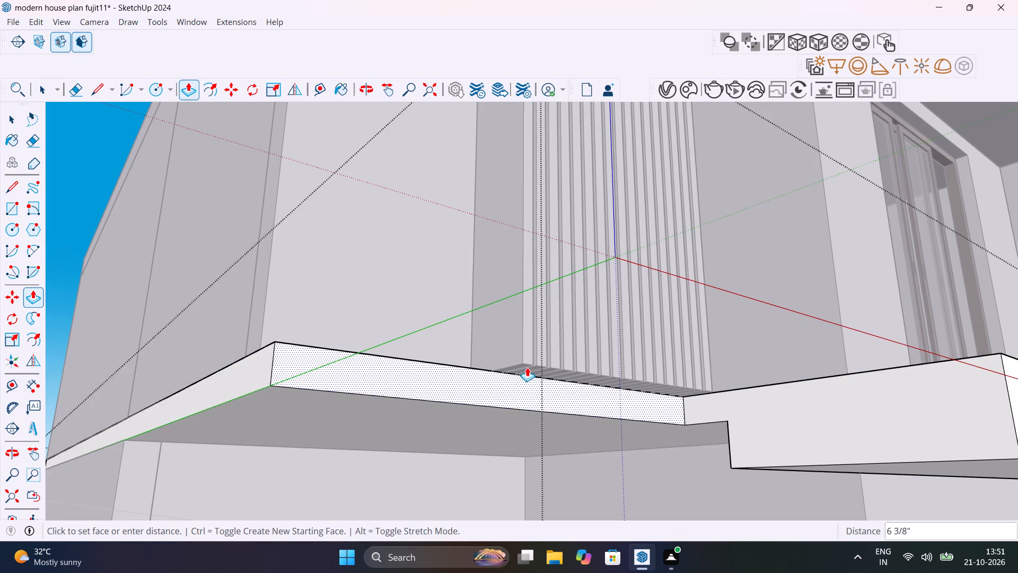
left_click(531, 363)
scroll(526, 404, "down", 18)
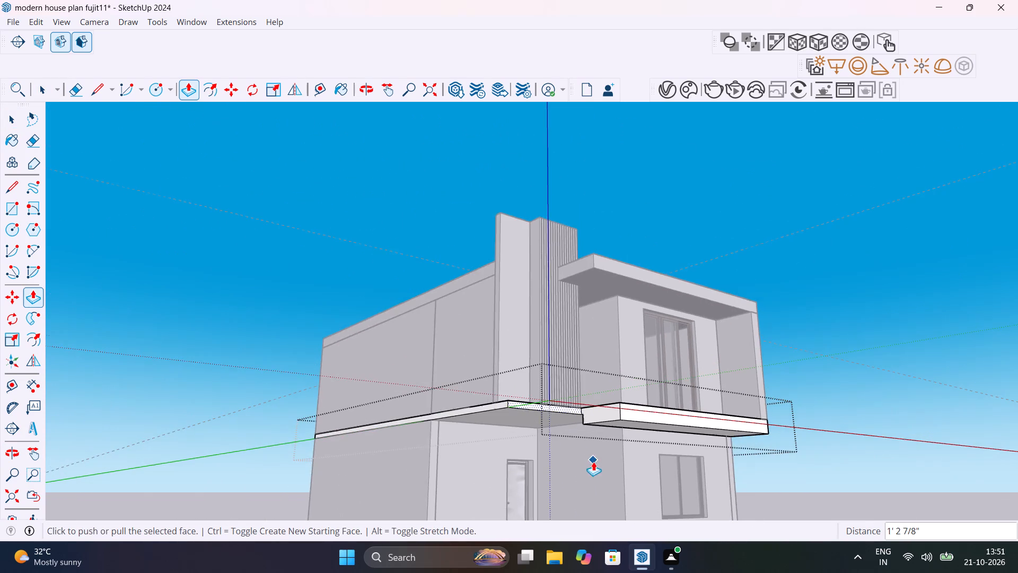
middle_click_drag(623, 423, 663, 572)
scroll(521, 367, "up", 5)
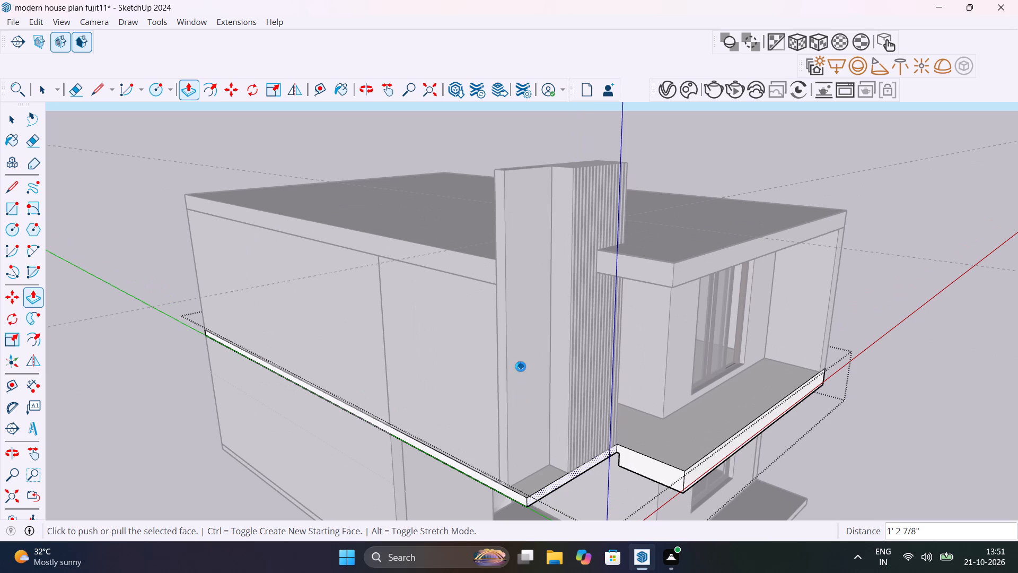
key("space")
left_click(521, 367)
left_click(521, 367)
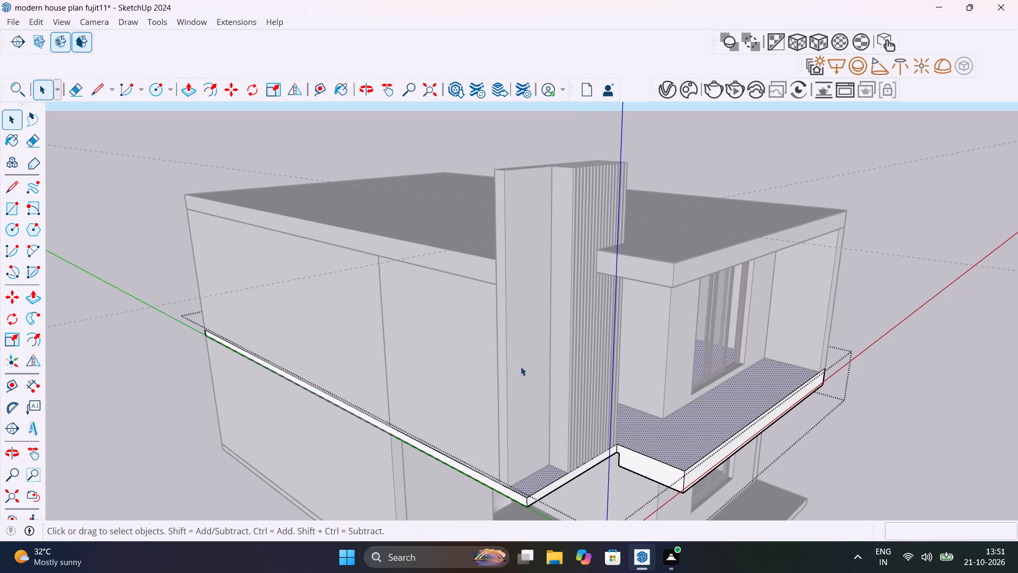
left_click(162, 457)
Push/Pull the front face of the plain wall panel beside the slats outward by 1' 2 7/8" within its group.
left_click(517, 382)
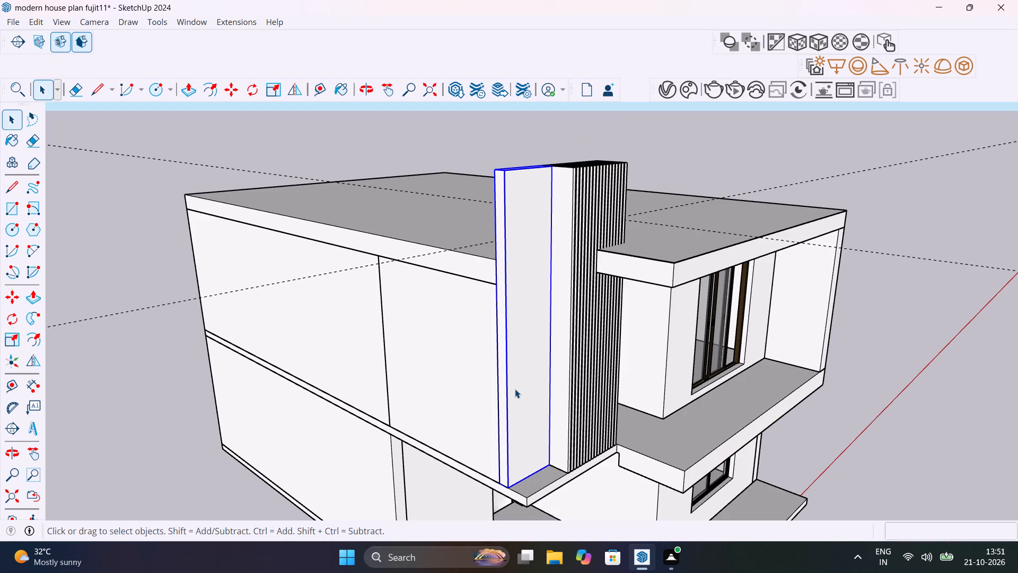
double_click(515, 389)
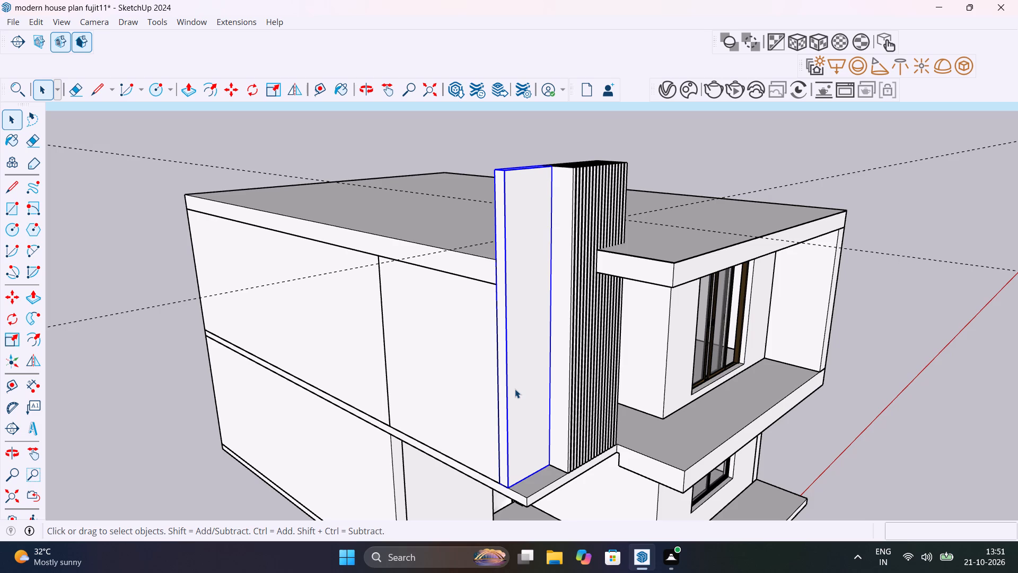
left_click(516, 390)
middle_click_drag(531, 403, 475, 409)
scroll(475, 409, "up", 1)
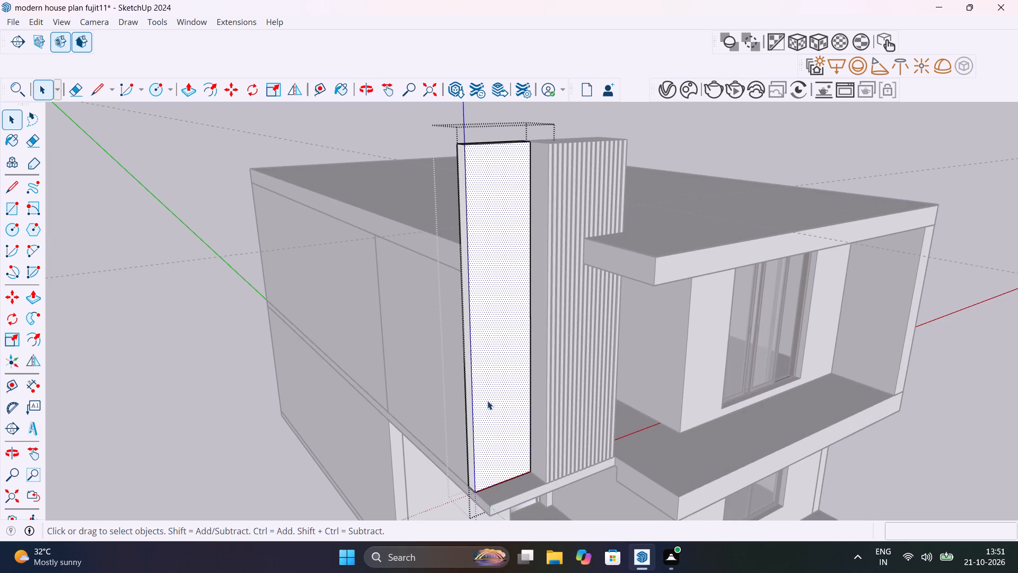
key("p")
left_click(491, 400)
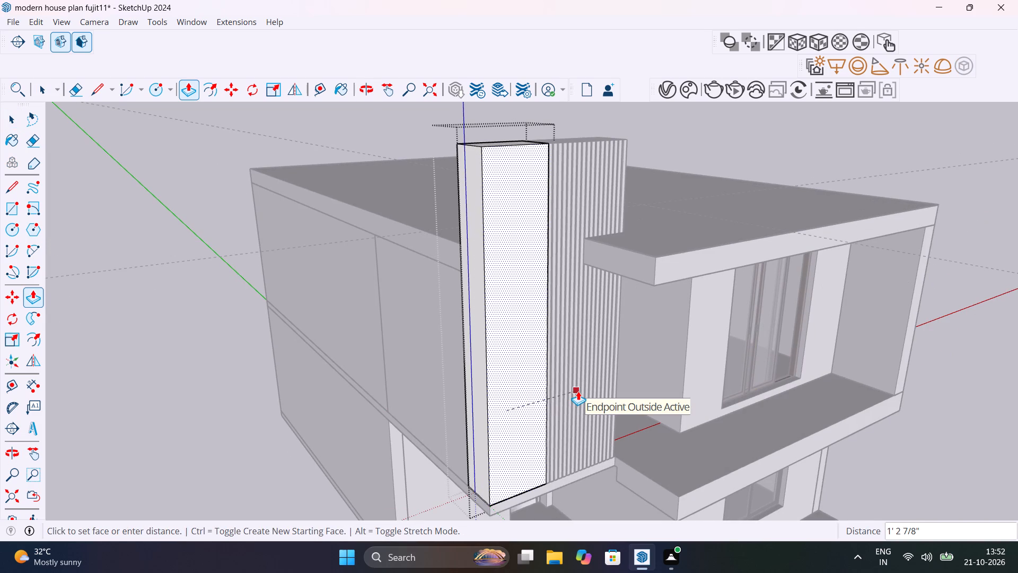
left_click(578, 391)
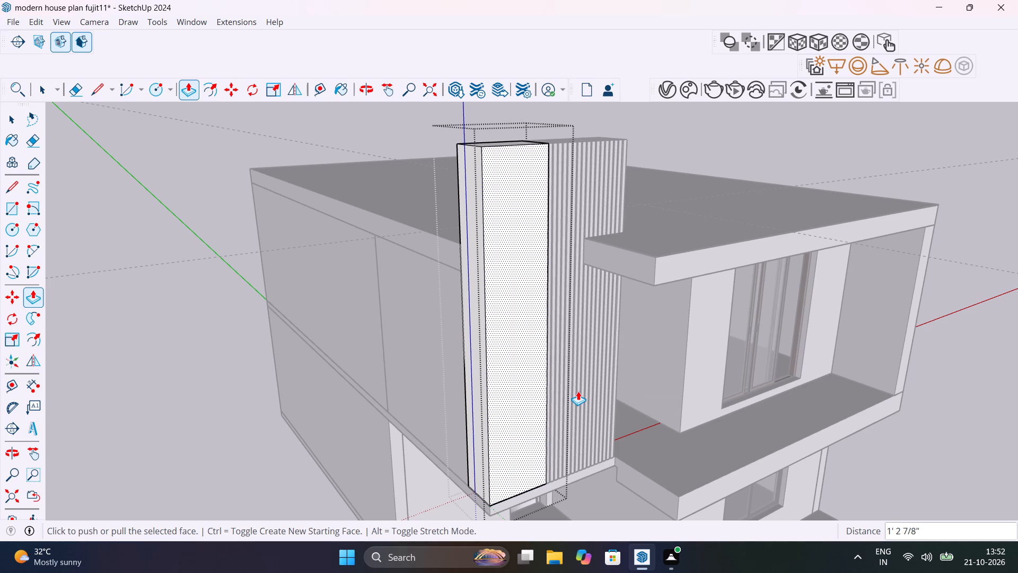
key("space")
left_click(221, 394)
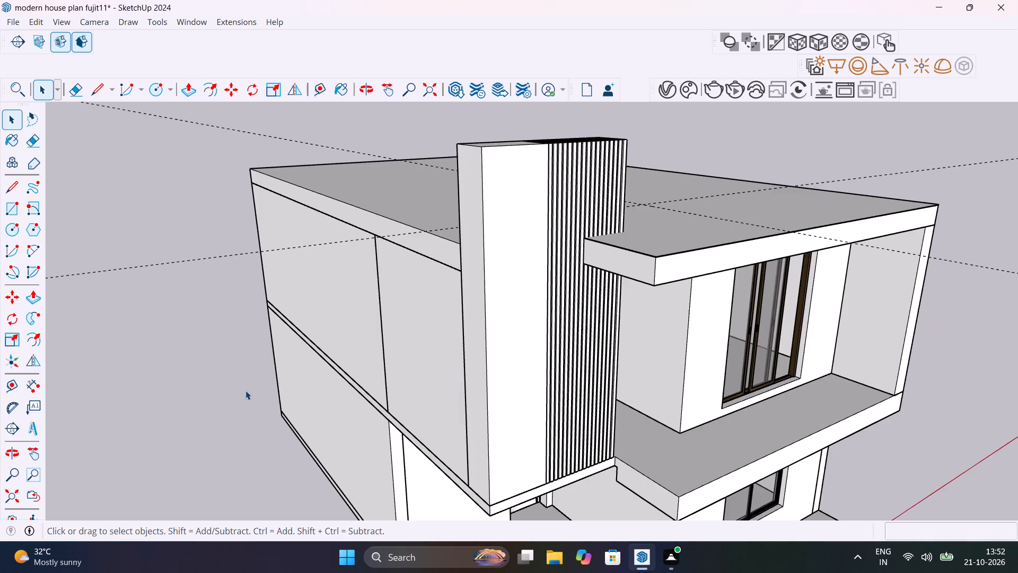
Delete the guide that crosses the roof slab parallel to its front edge.
scroll(247, 387, "down", 5)
middle_click_drag(451, 382, 349, 331)
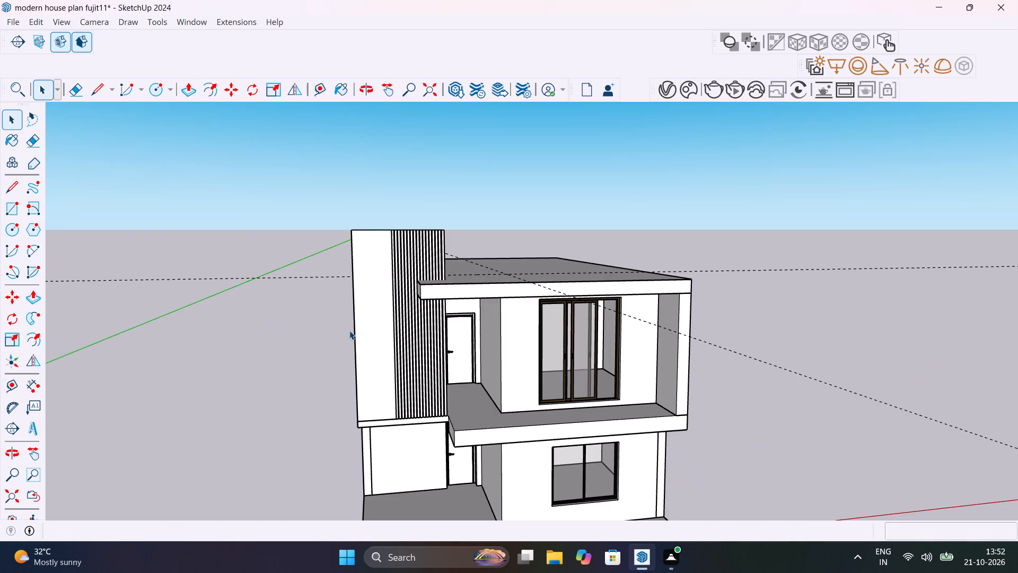
middle_click_drag(492, 354, 452, 493)
left_click(585, 267)
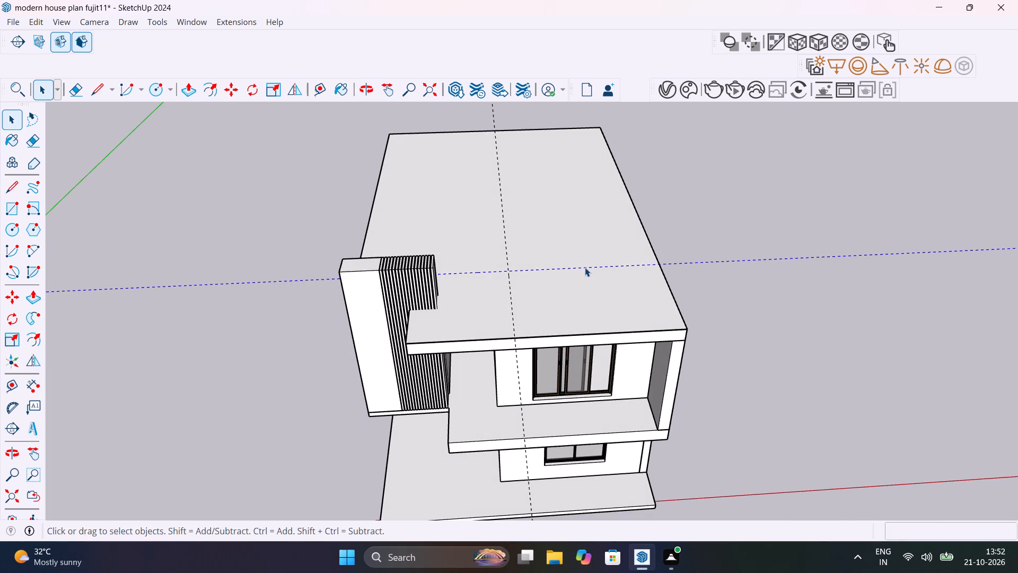
key("Delete")
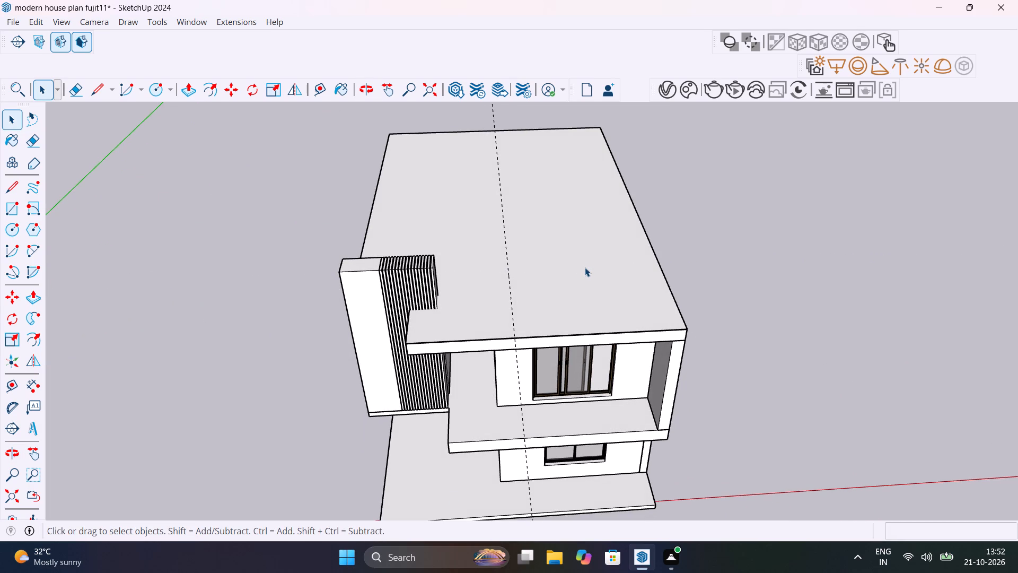
Place a guide across the roof slab 34' 10 1/2" from its rear edge, aligned with the slatted wall's inner corner.
middle_click_drag(557, 363, 688, 355)
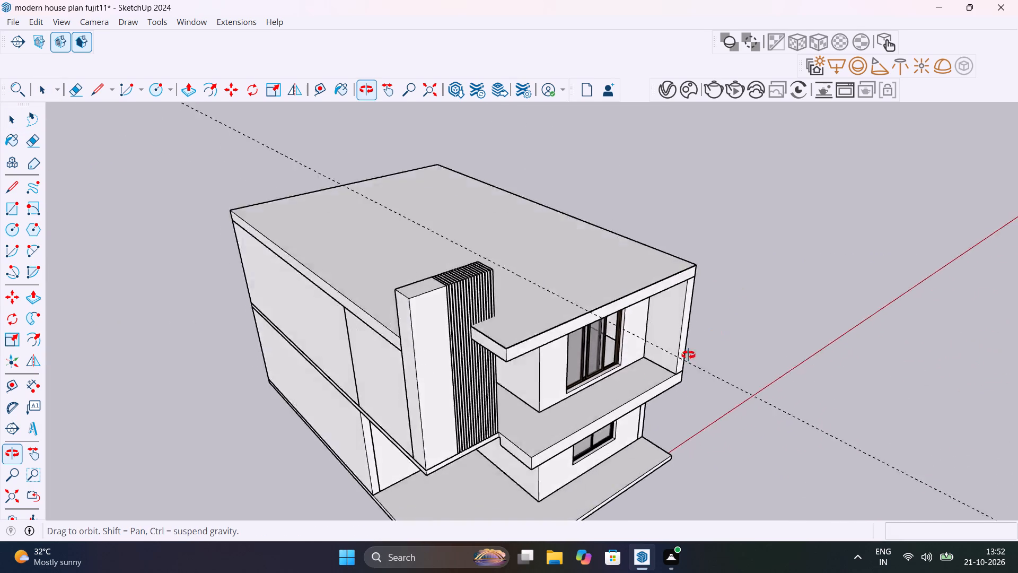
middle_click_drag(688, 355, 536, 466)
middle_click_drag(528, 380, 33, 315)
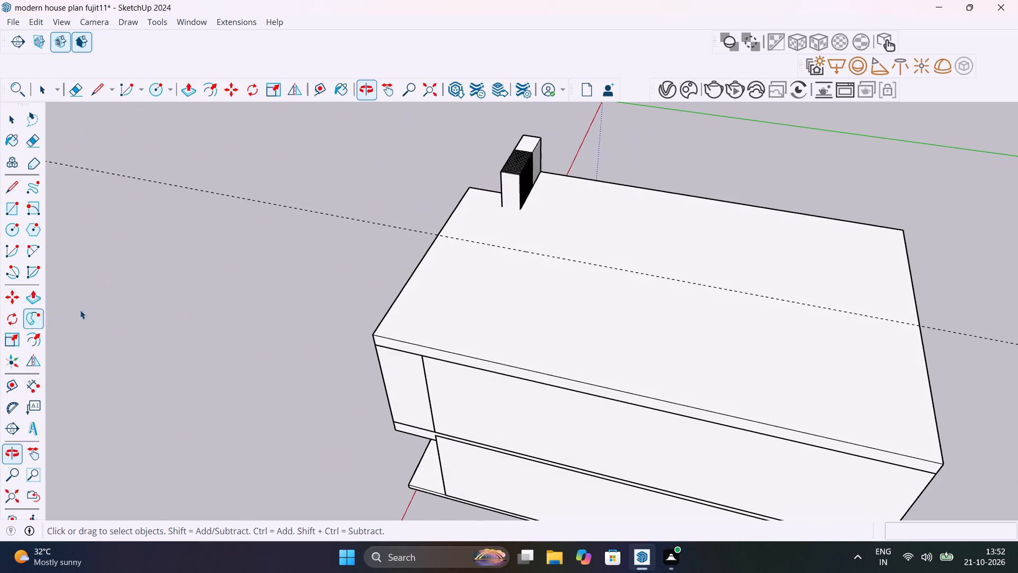
key("t")
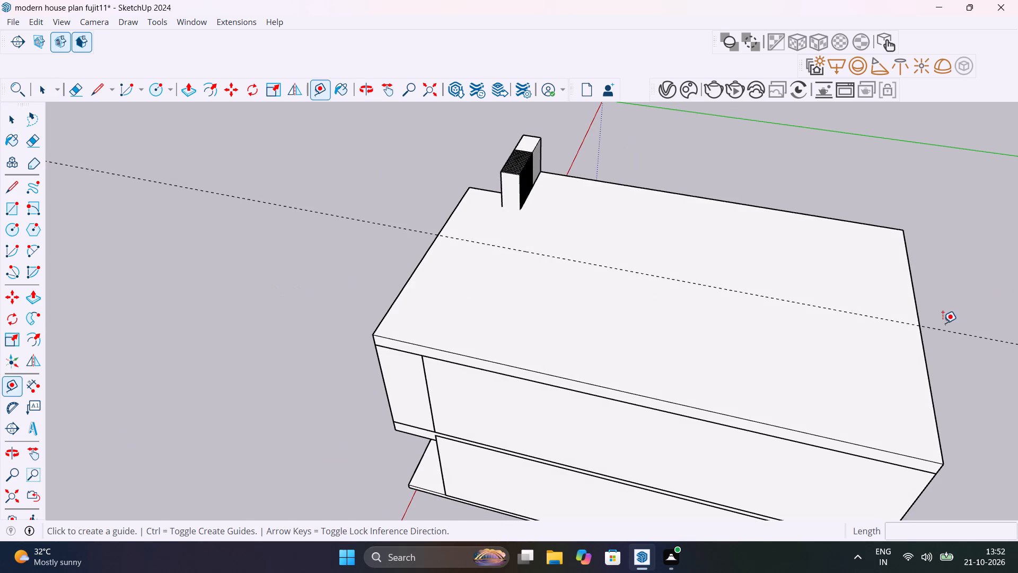
left_click(912, 292)
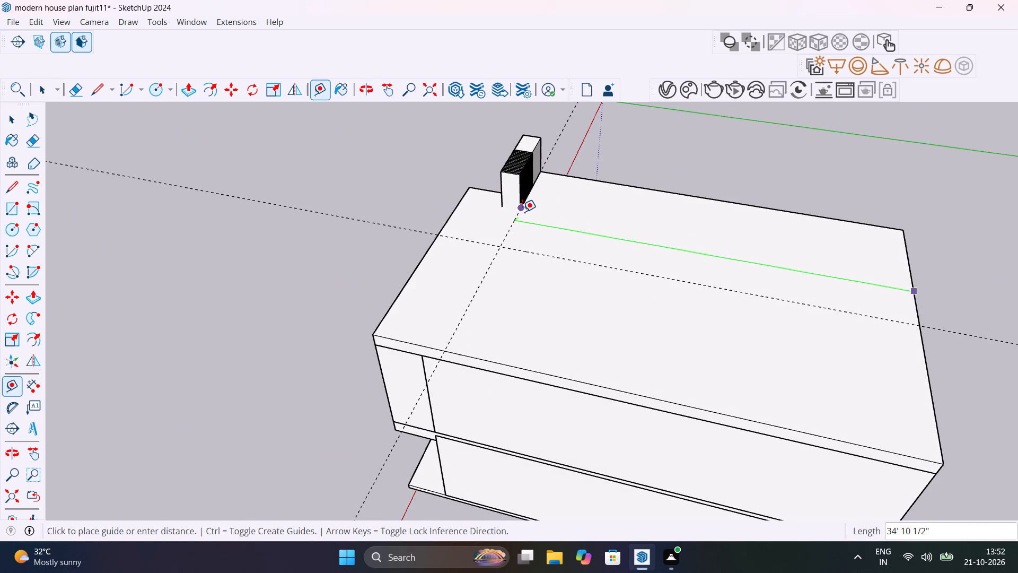
left_click(522, 210)
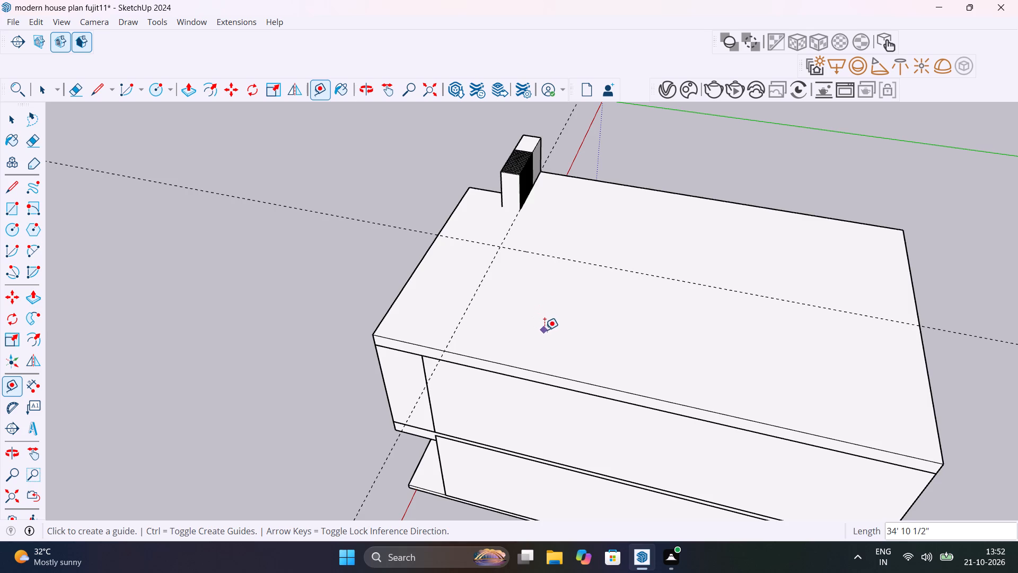
Place a guide 1' inside the roof slab's long side edge opposite the feature wall.
middle_click_drag(558, 332, 969, 302)
scroll(585, 286, "up", 4)
middle_click_drag(626, 327, 691, 289)
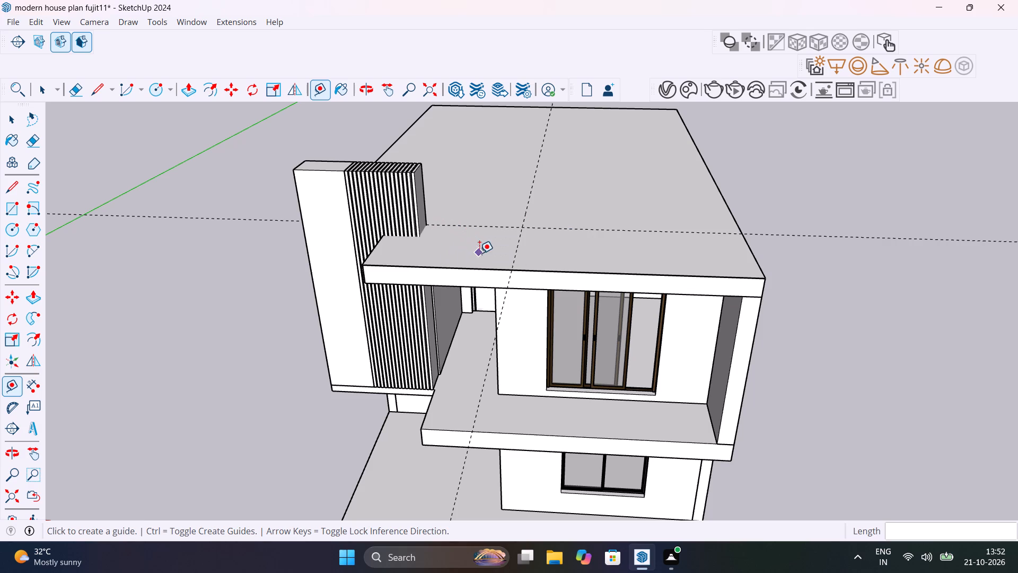
middle_click_drag(486, 264, 489, 364)
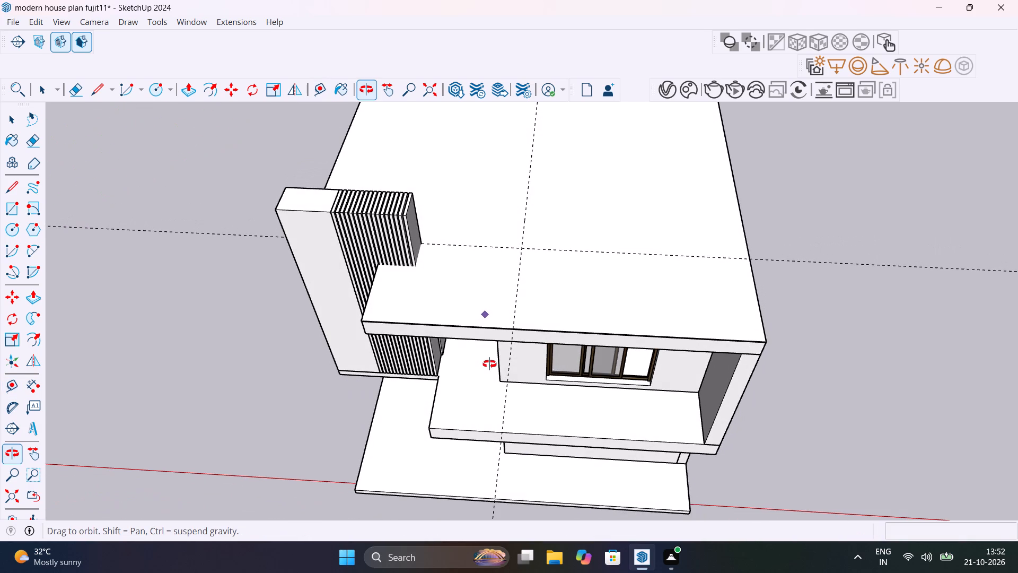
middle_click_drag(489, 364, 494, 411)
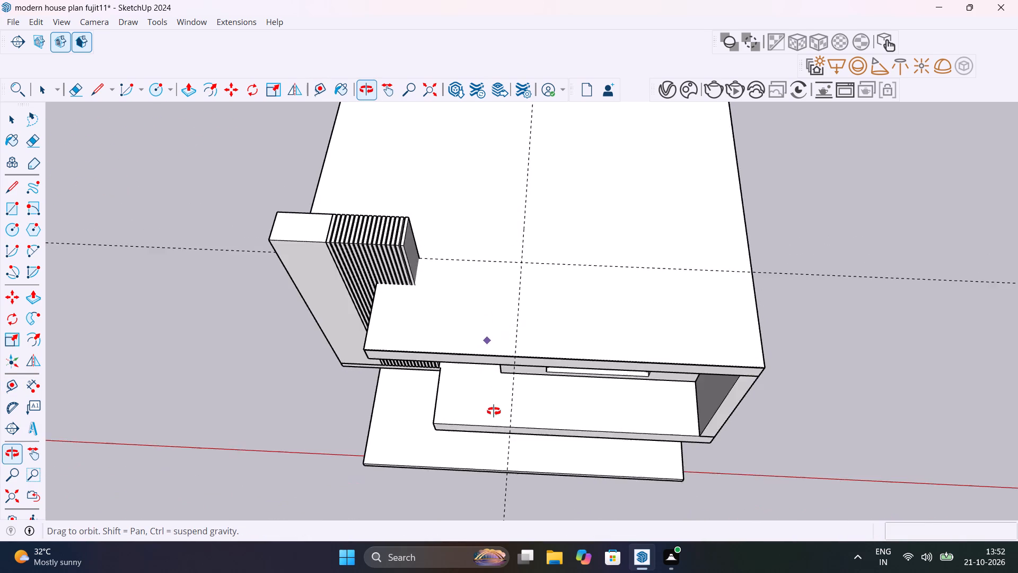
middle_click_drag(494, 411, 561, 227)
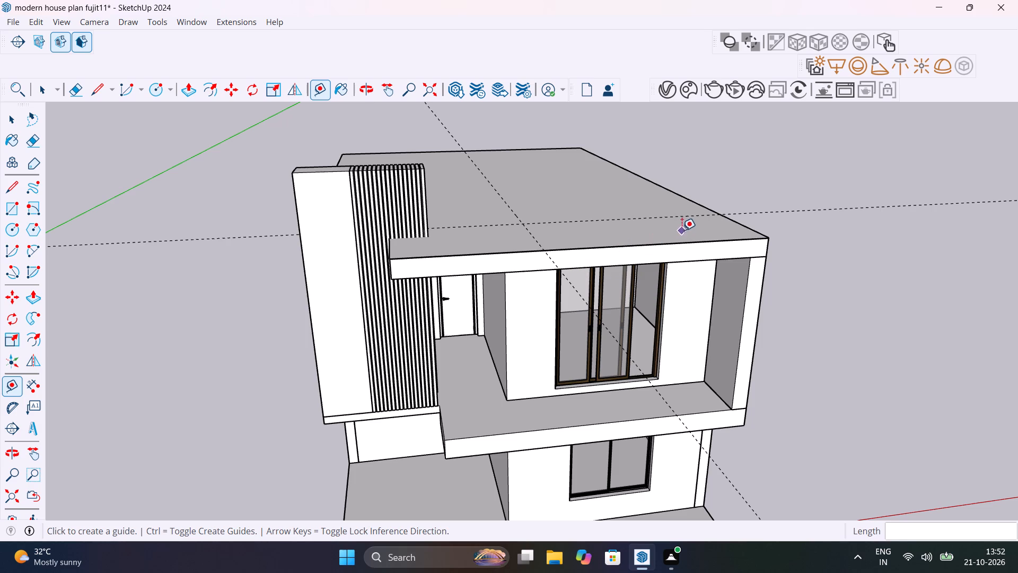
middle_click_drag(682, 229, 652, 335)
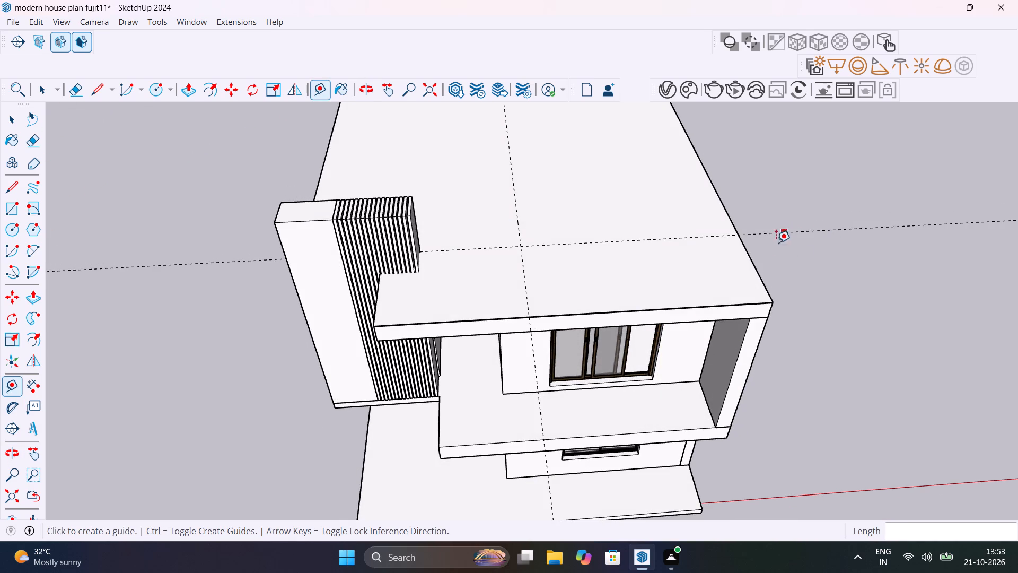
key("t")
left_click(751, 257)
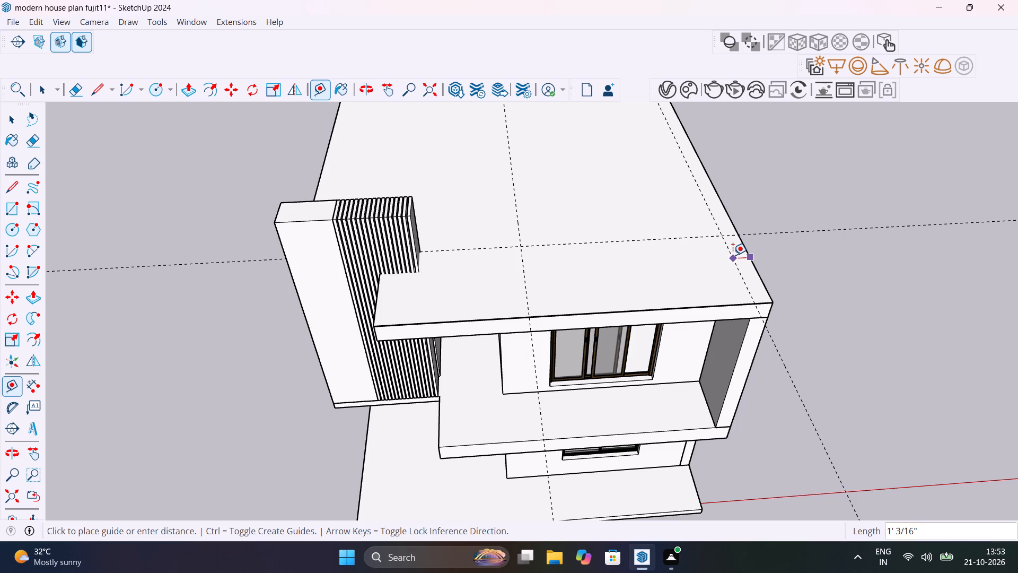
type("1'")
key("Return")
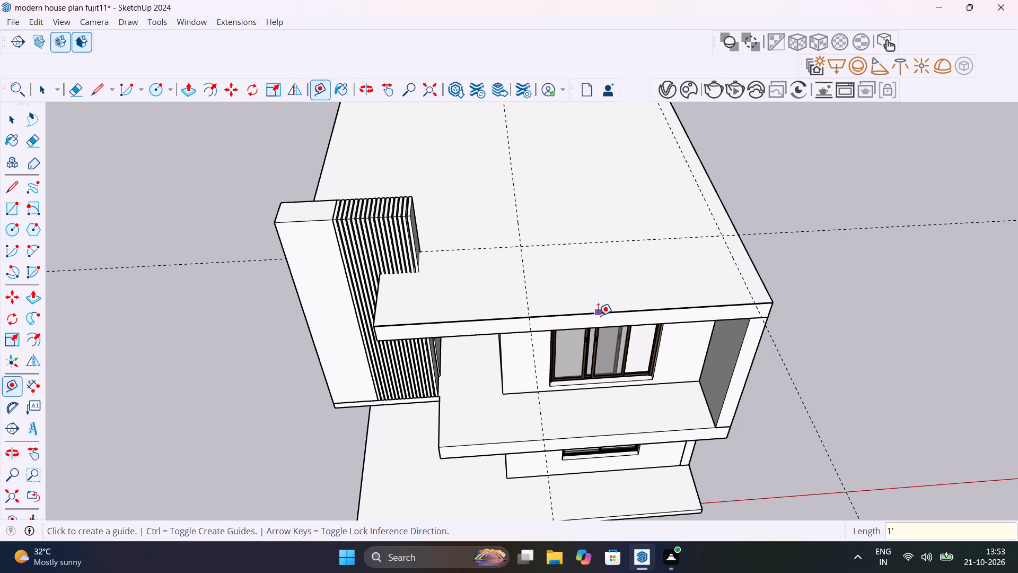
Place guides 1' inside the roof slab's long edge on the feature wall side and 1' inside its rear edge.
middle_click_drag(525, 223, 563, 476, "shift")
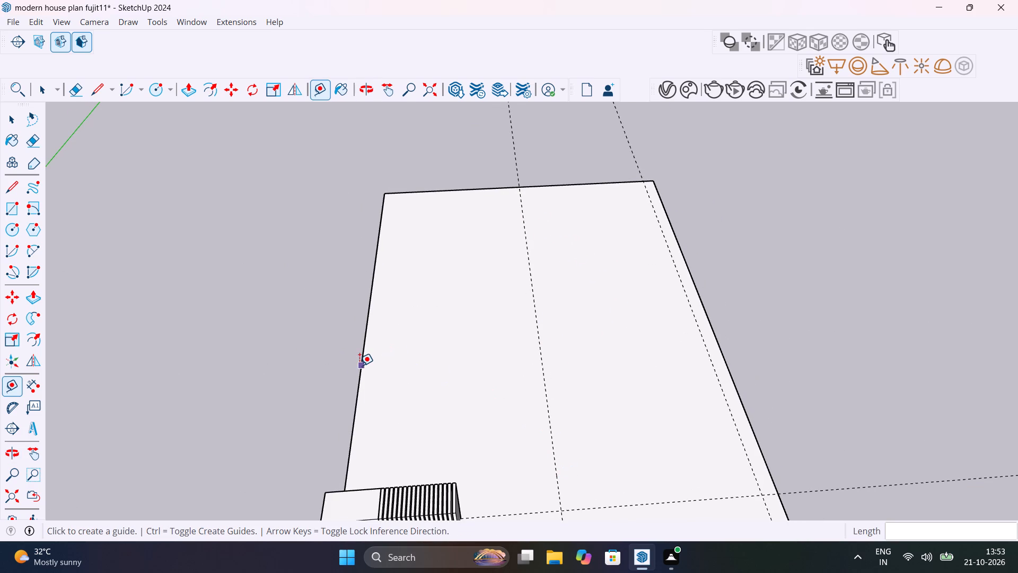
left_click(359, 366)
type("1'")
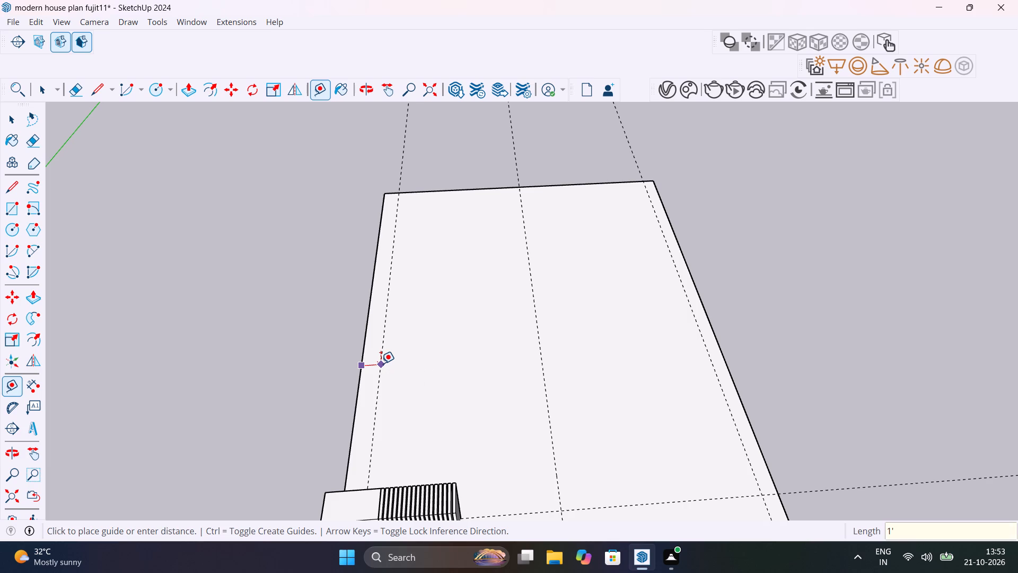
key("Return")
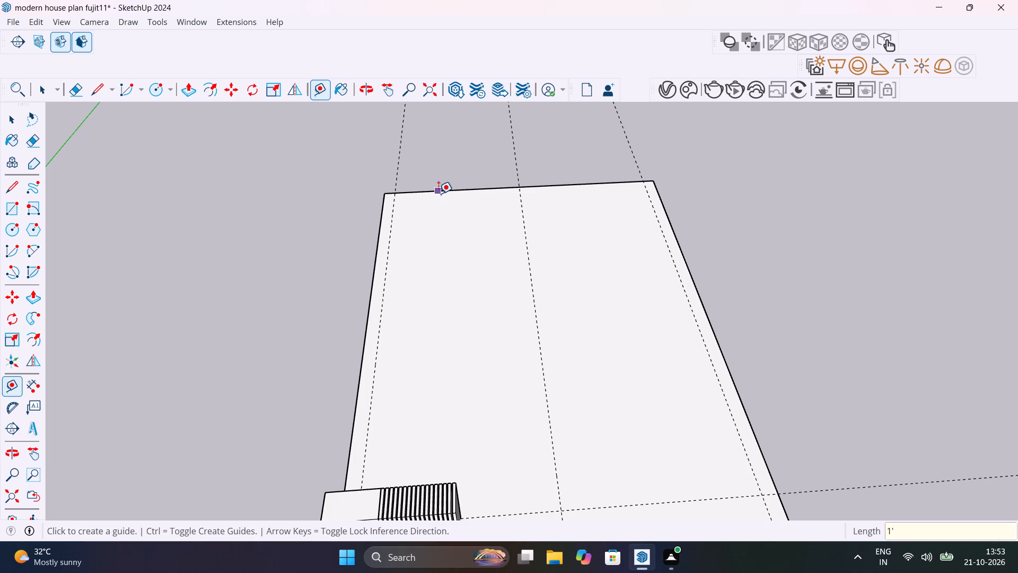
left_click(440, 192)
type("1'")
key("Return")
key("space")
left_click(245, 296)
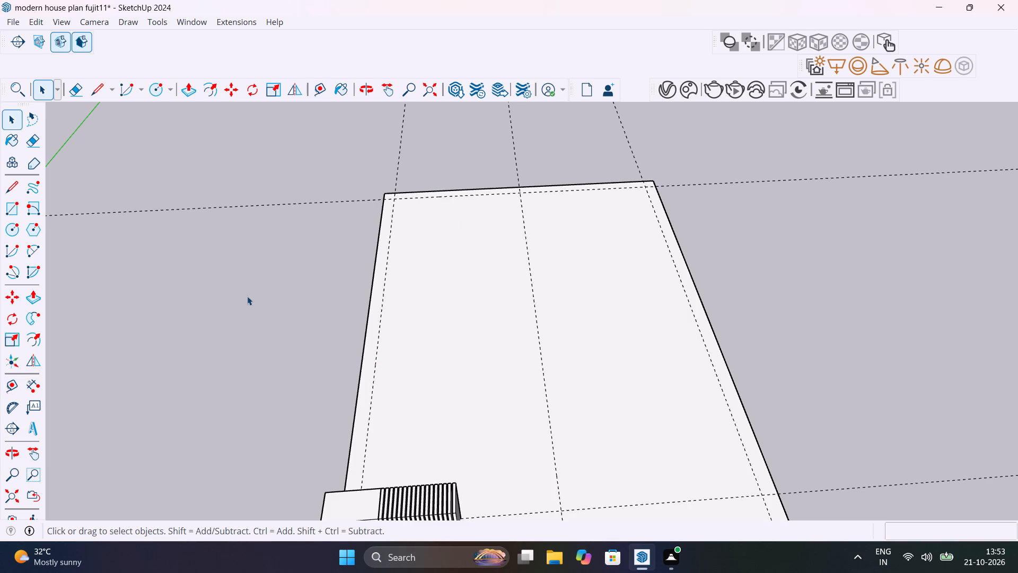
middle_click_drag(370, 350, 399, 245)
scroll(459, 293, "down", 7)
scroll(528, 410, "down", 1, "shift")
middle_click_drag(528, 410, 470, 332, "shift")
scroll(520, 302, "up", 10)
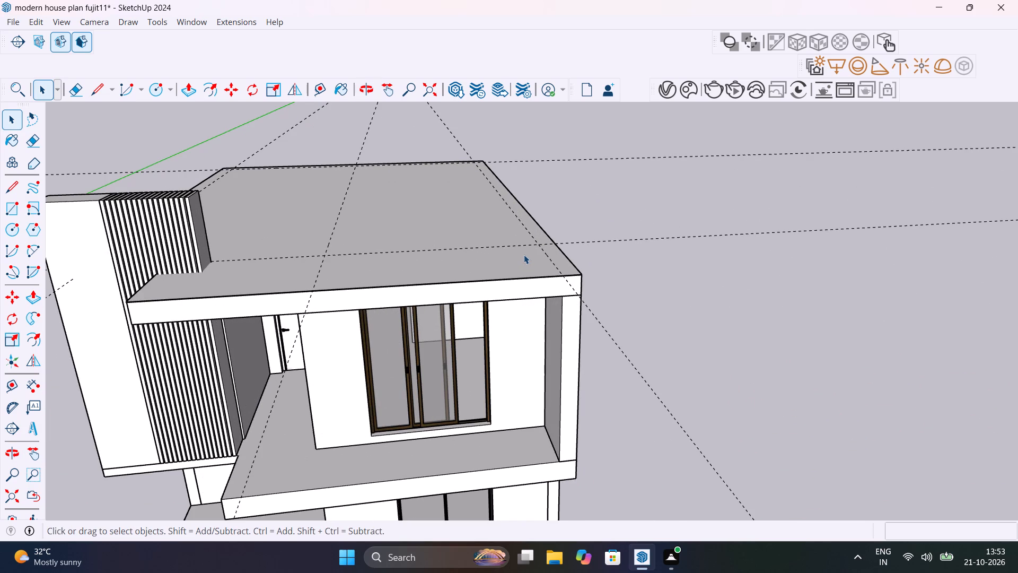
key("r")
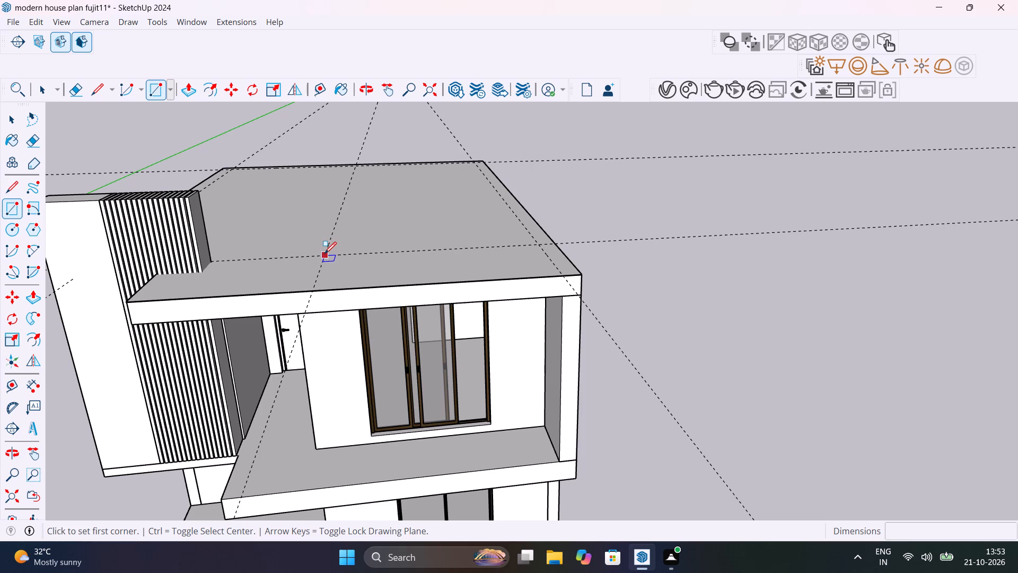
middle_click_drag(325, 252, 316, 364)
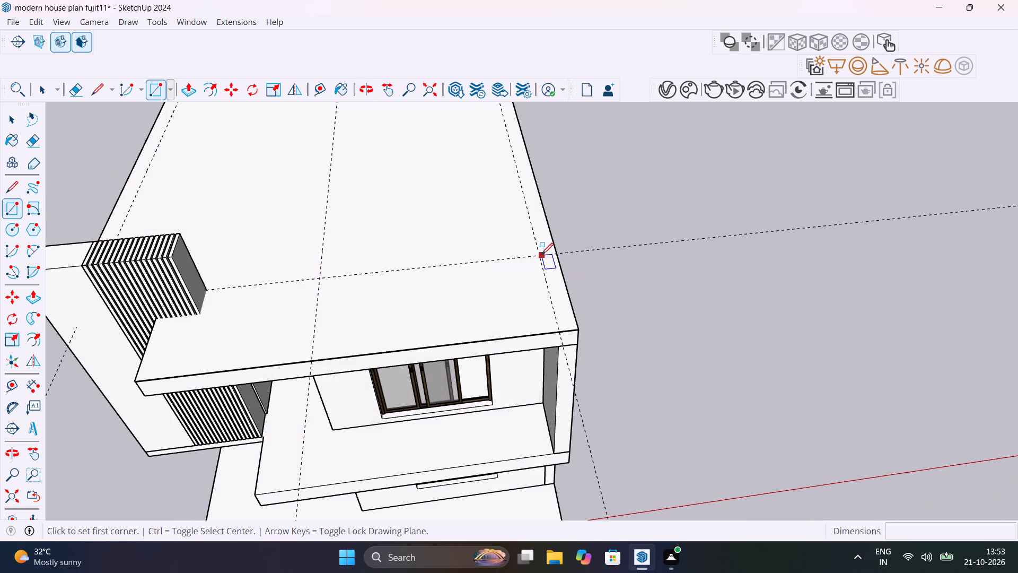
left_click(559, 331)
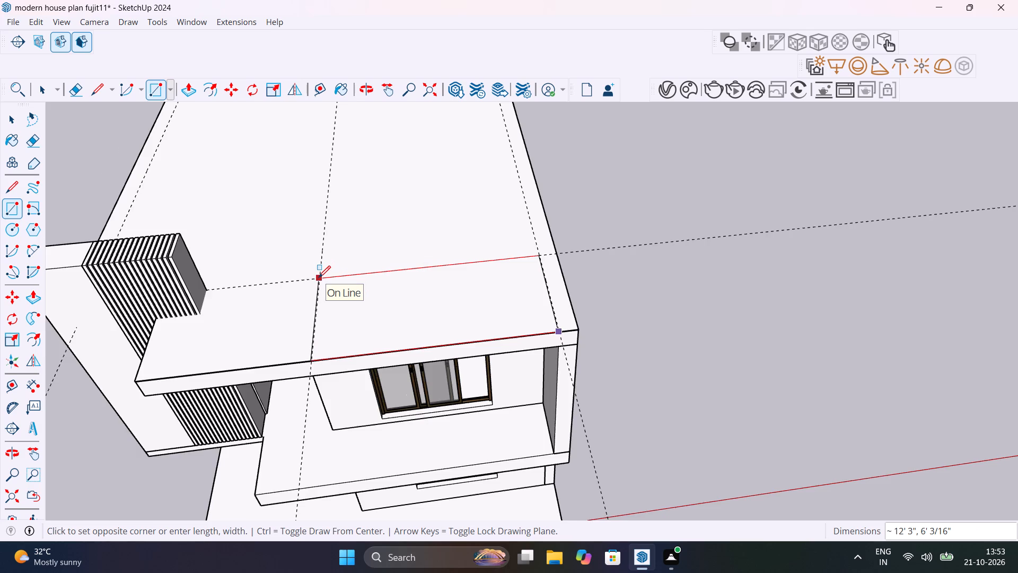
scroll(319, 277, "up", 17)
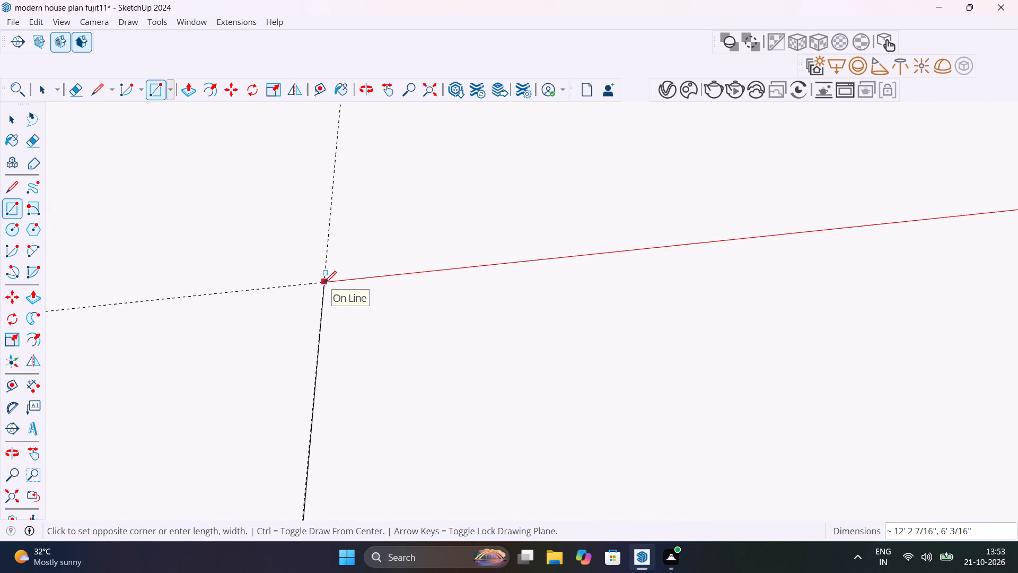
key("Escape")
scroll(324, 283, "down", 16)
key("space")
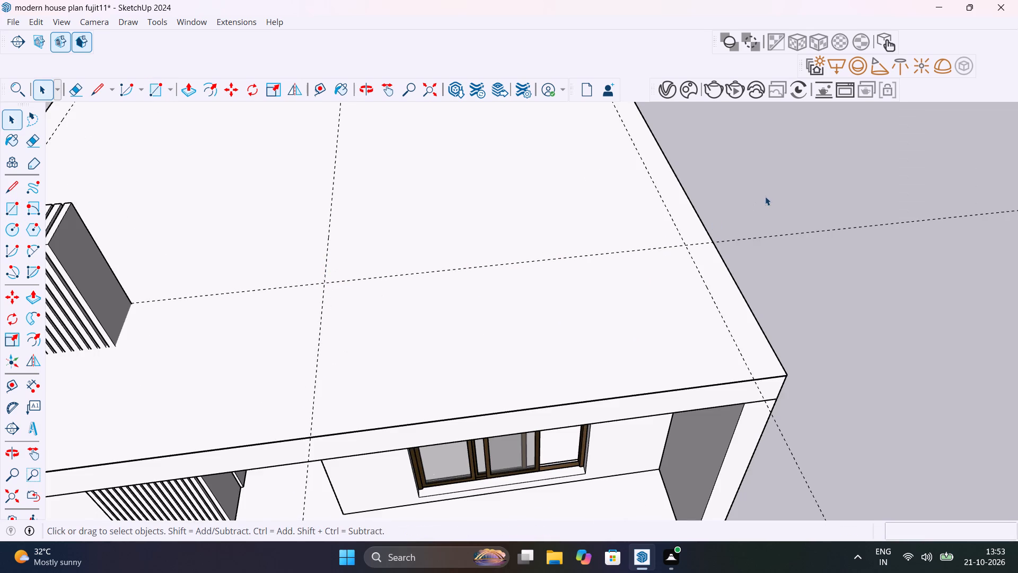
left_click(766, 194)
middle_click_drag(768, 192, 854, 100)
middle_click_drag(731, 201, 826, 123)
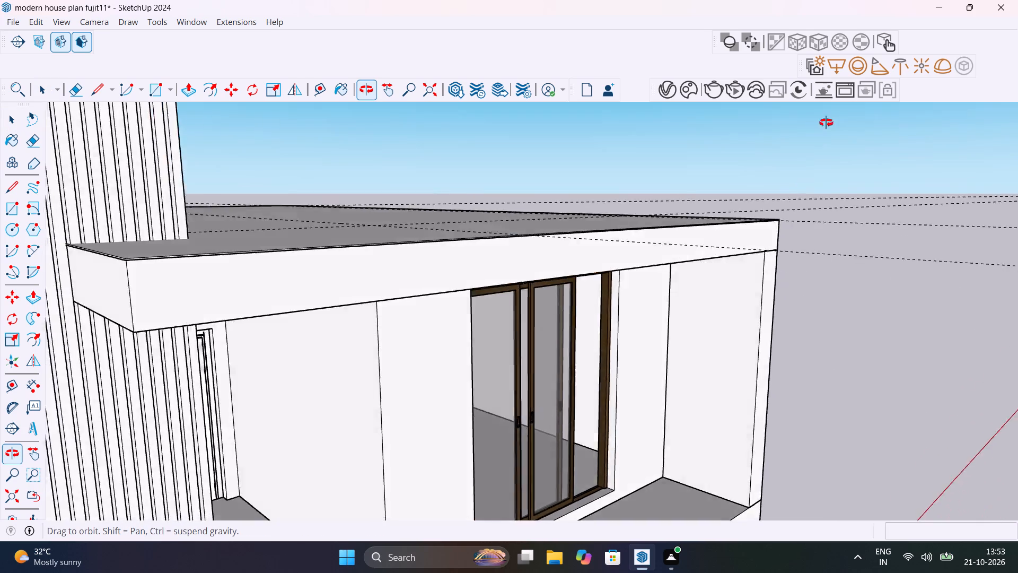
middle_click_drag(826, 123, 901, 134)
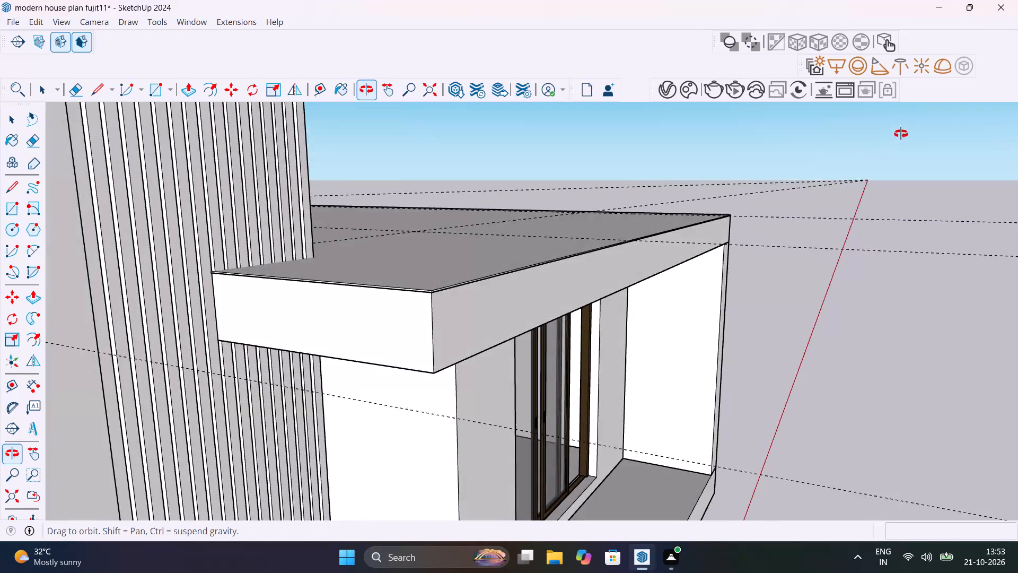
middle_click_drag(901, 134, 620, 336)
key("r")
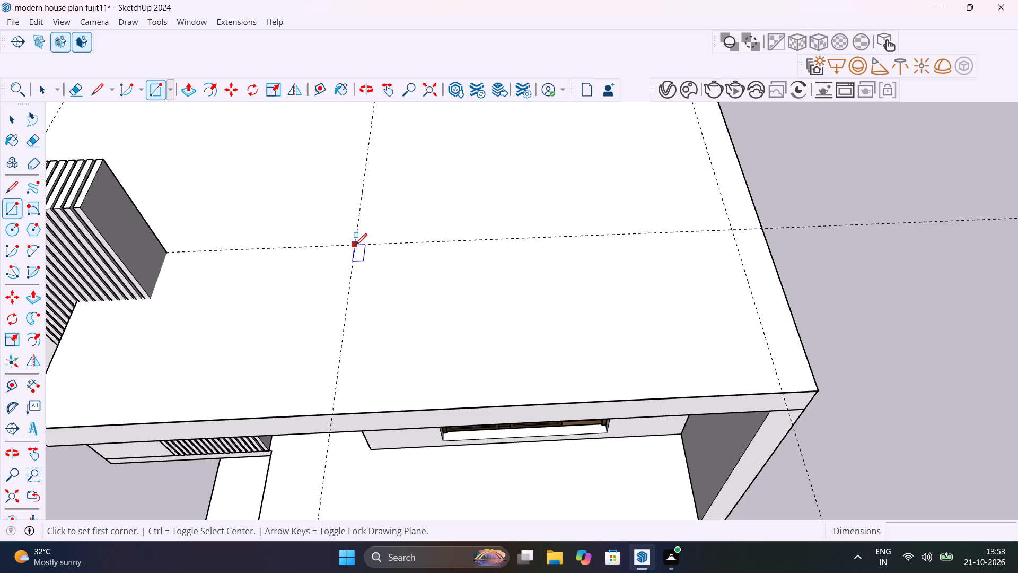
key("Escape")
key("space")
Replace the guide across the roof slab with one 6' 3/16" from its front edge, aligned with the slatted wall's inner corner.
left_click(385, 246)
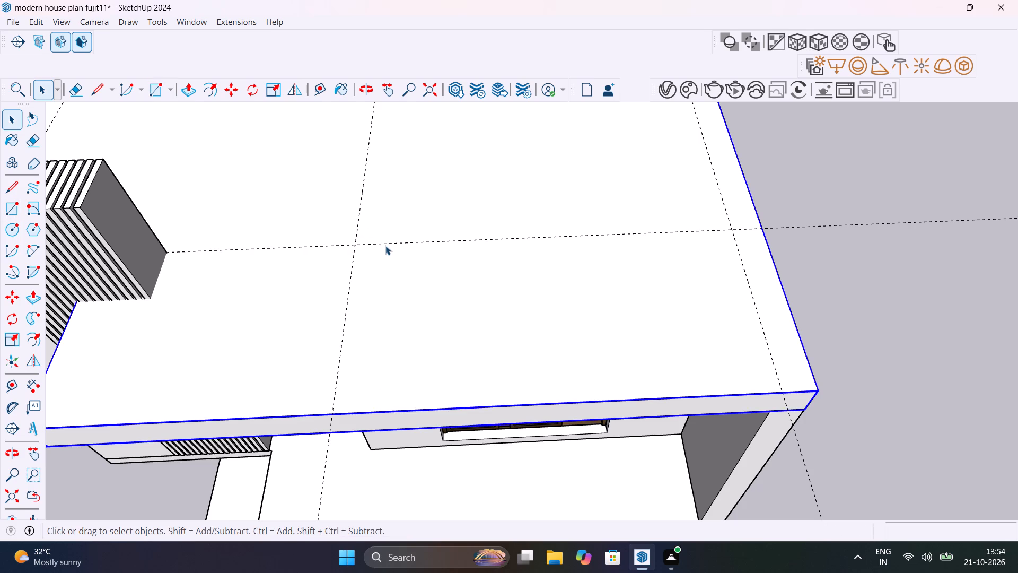
left_click(413, 242)
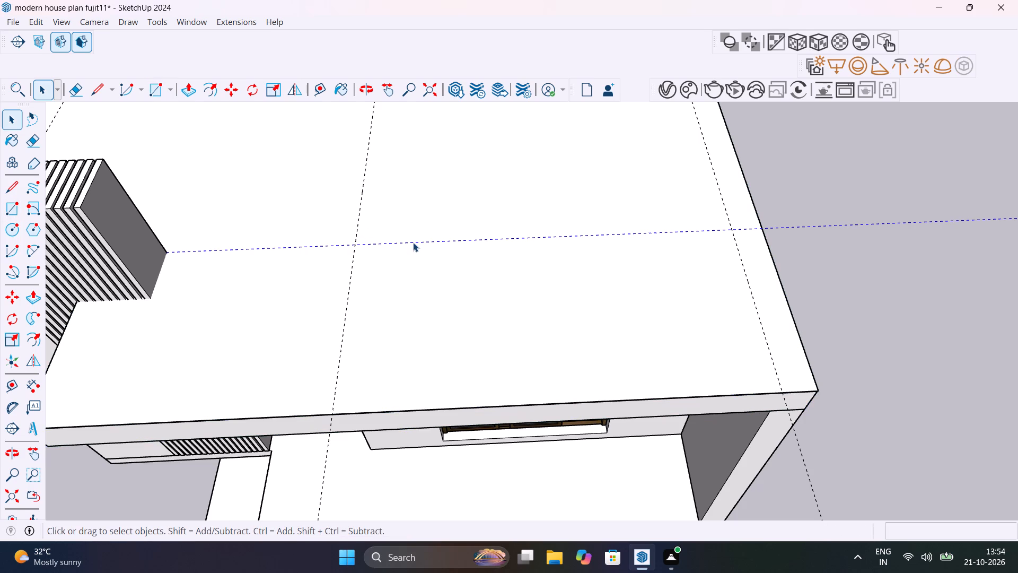
key("Delete")
key("t")
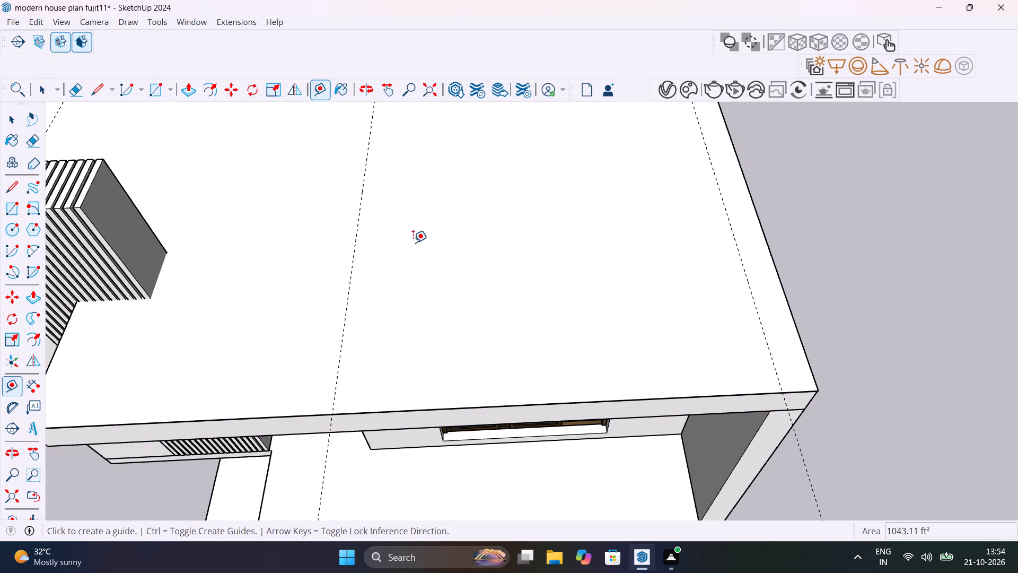
left_click(303, 412)
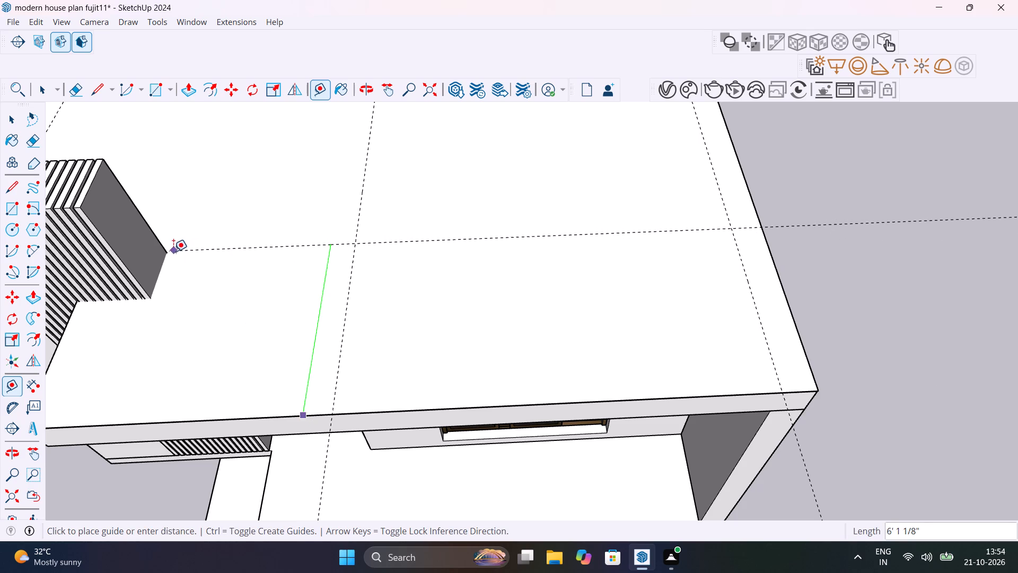
left_click(169, 251)
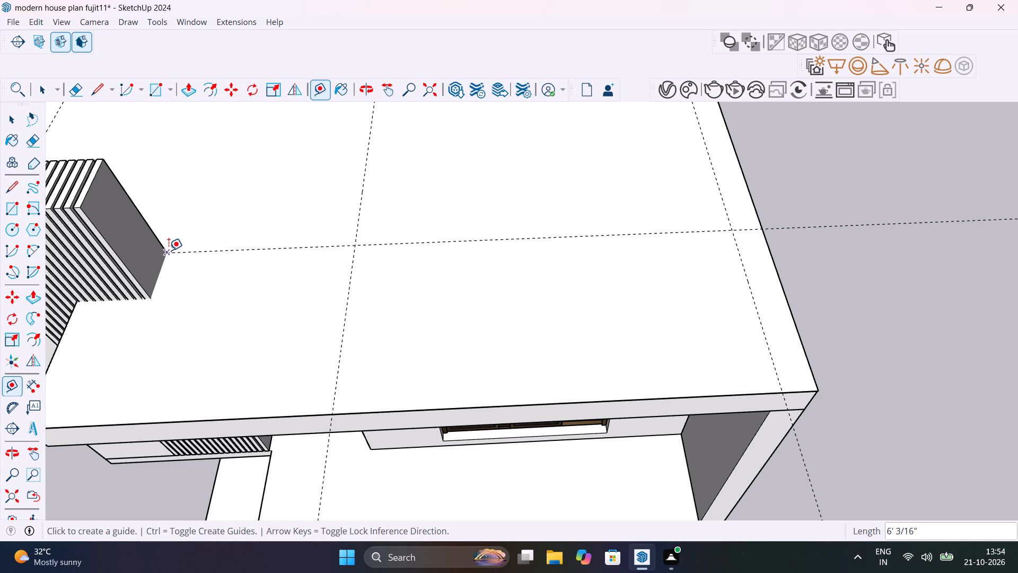
key("space")
Draw a 12' 3" by 6' 3/16" rectangle between the guides at the slab's front and extrude it 3' 10 9/16" to the slatted wall's top.
key("r")
left_click(355, 244)
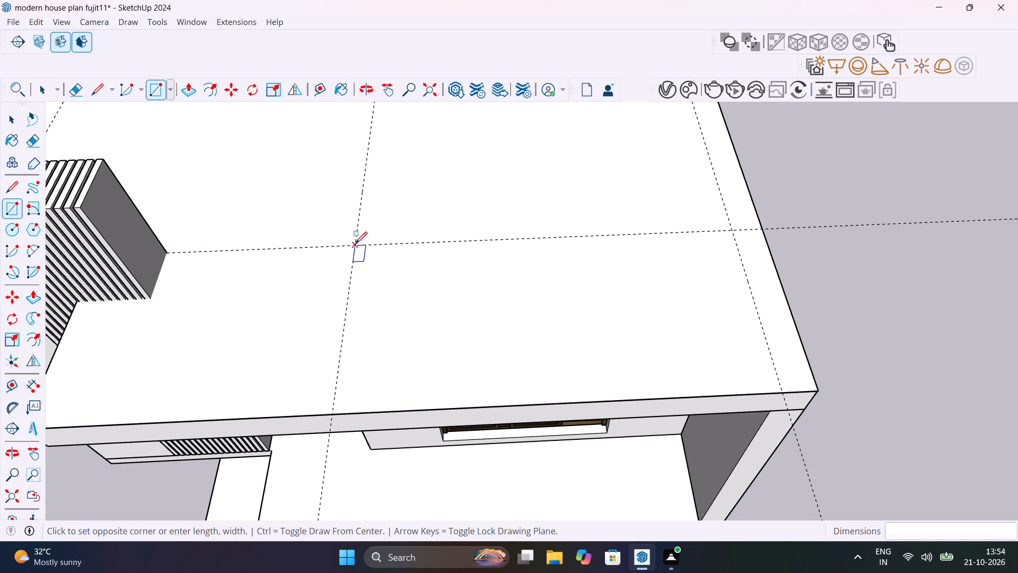
left_click(785, 394)
key("p")
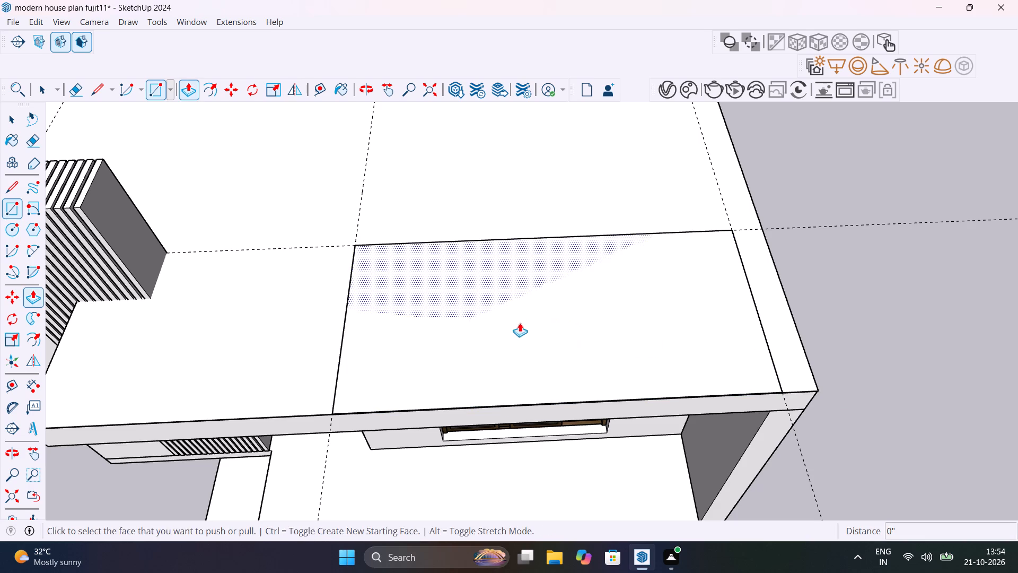
left_click(521, 320)
scroll(451, 265, "down", 6)
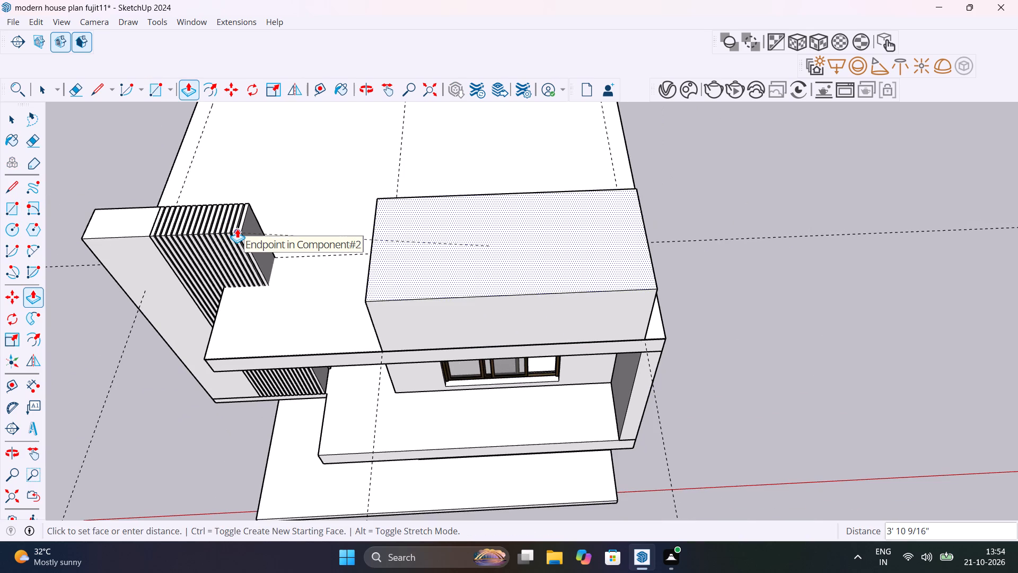
left_click(237, 229)
Push the rooftop box's front face back about 7" from the slab's front edge.
middle_click_drag(448, 338, 672, 215)
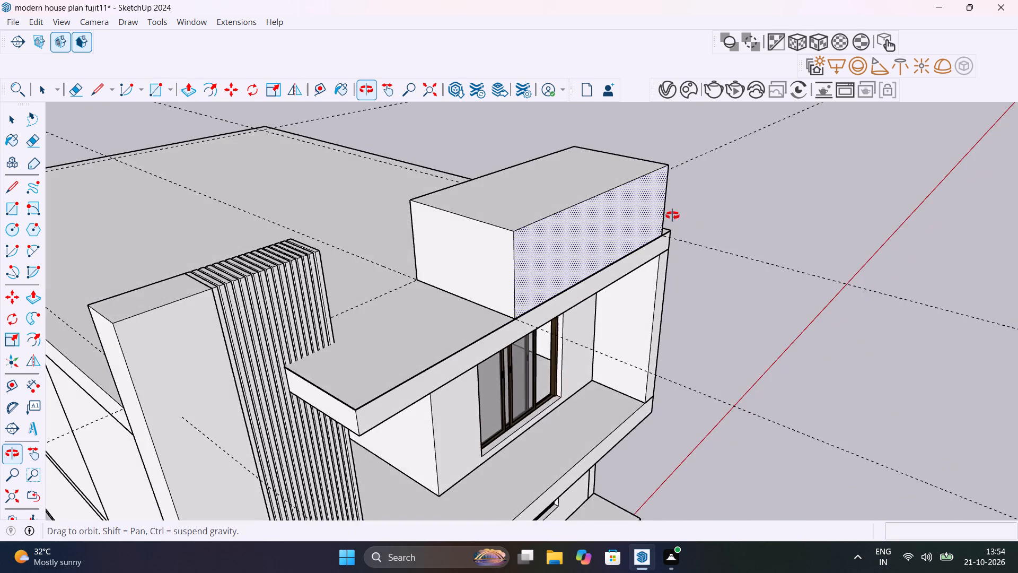
middle_click_drag(672, 215, 704, 216)
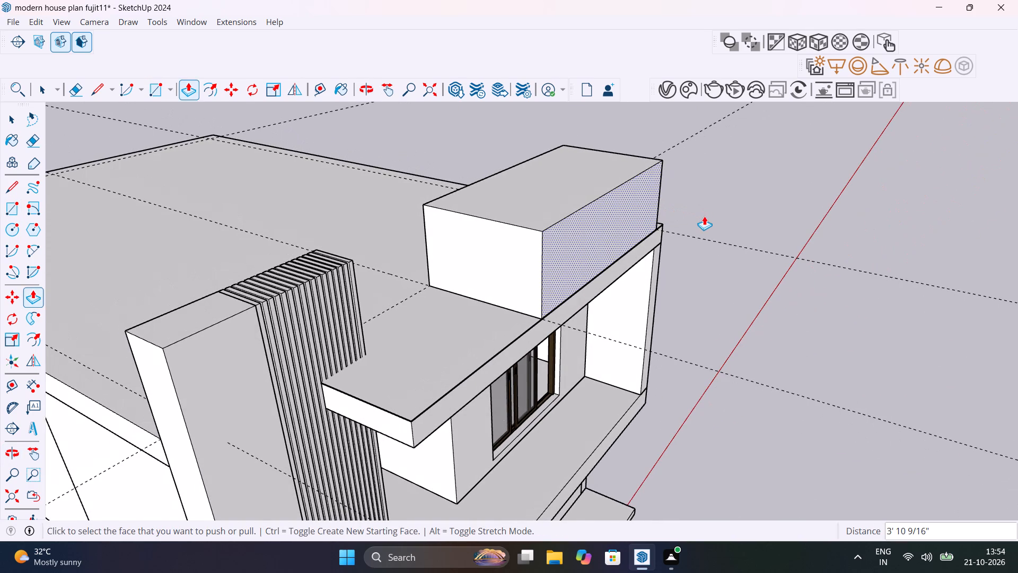
left_click(597, 242)
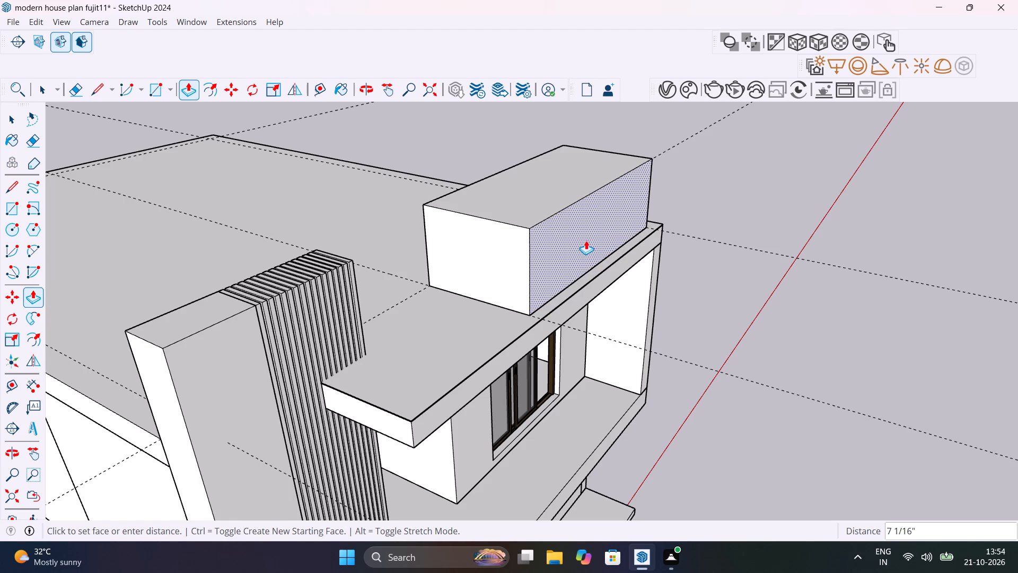
left_click(586, 240)
key("space")
Group all the geometry of the rooftop box.
left_click(723, 256)
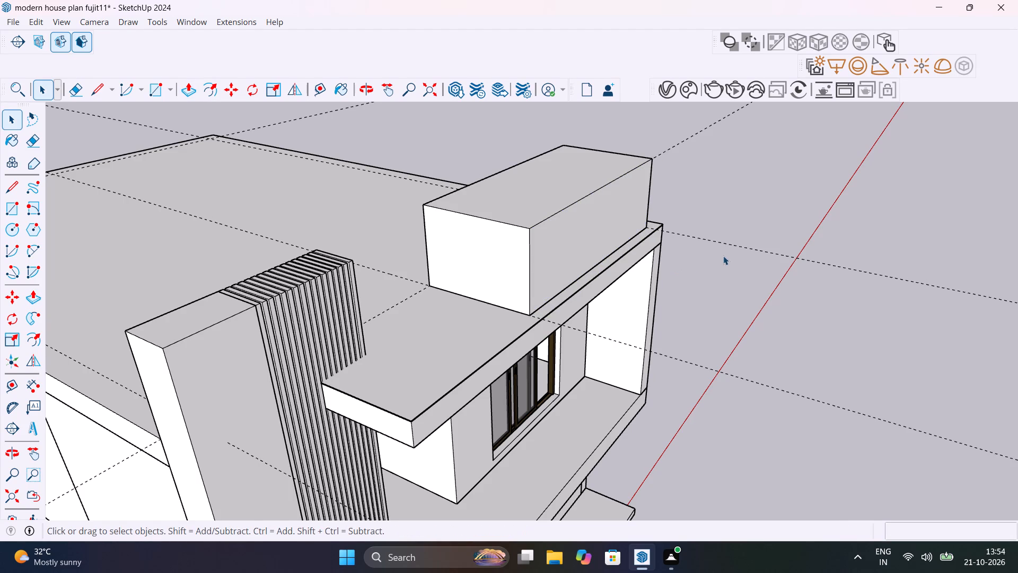
scroll(720, 261, "down", 1)
middle_click_drag(719, 261, 588, 237)
scroll(578, 243, "down", 7)
middle_click_drag(555, 256, 496, 264)
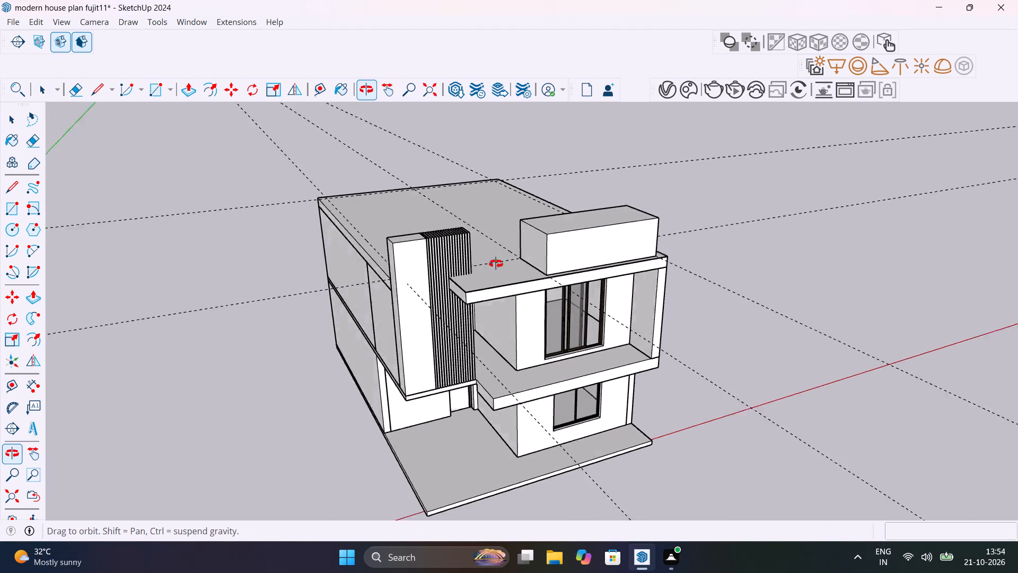
middle_click_drag(496, 264, 441, 269)
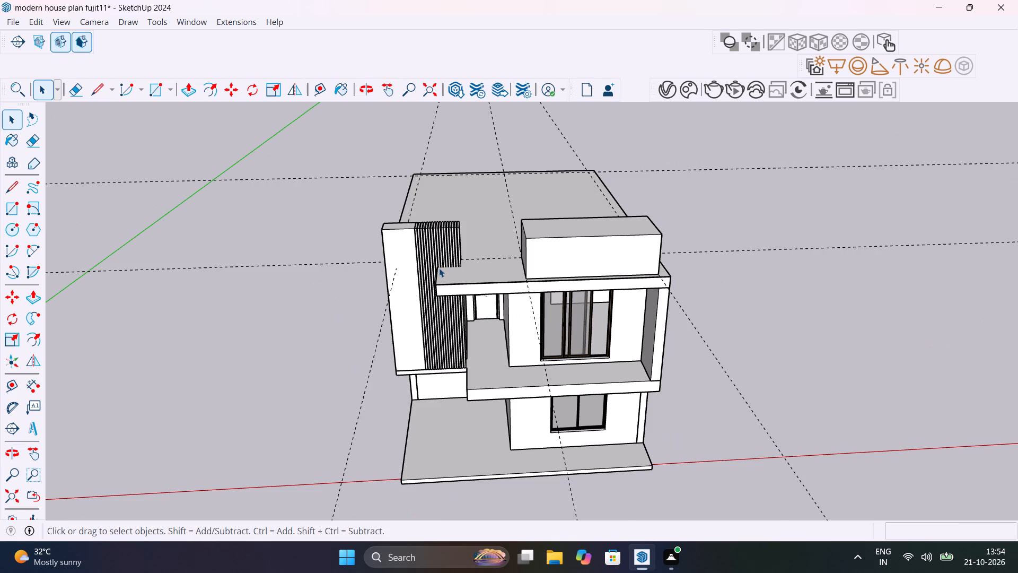
scroll(548, 240, "up", 7)
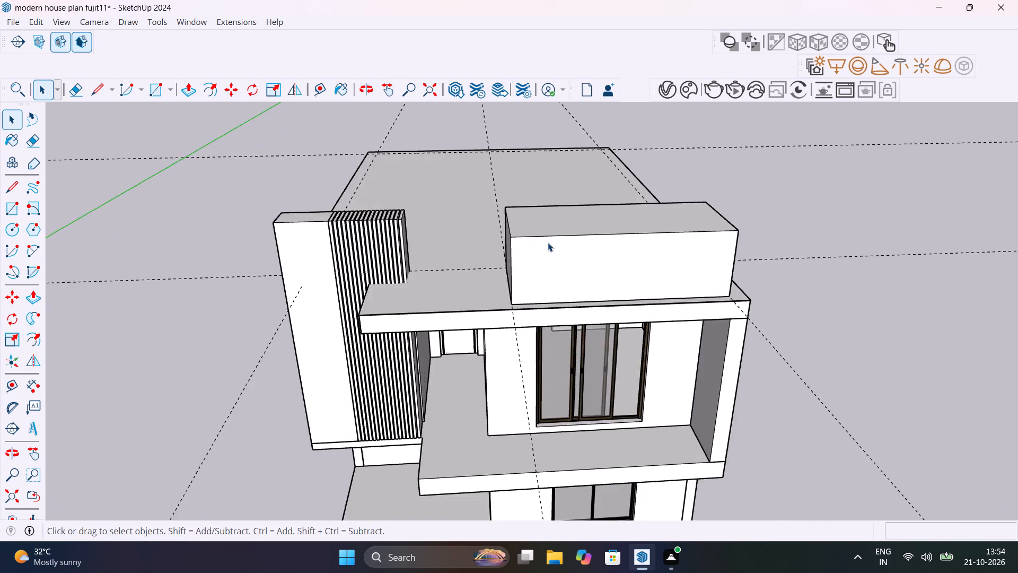
scroll(548, 242, "up", 4)
middle_click_drag(573, 264, 647, 264)
scroll(647, 264, "up", 1)
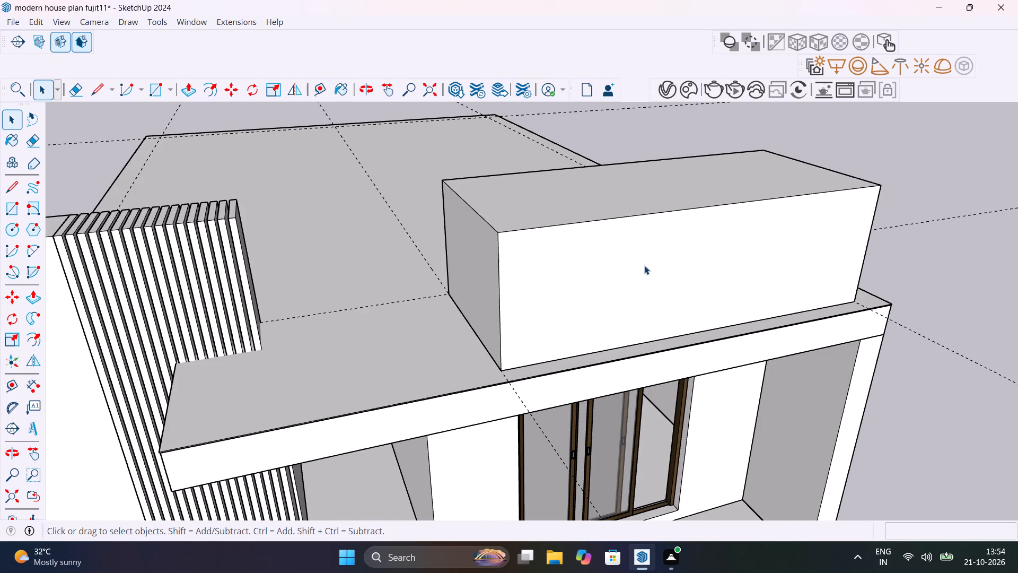
triple_click(627, 264)
right_click(627, 264)
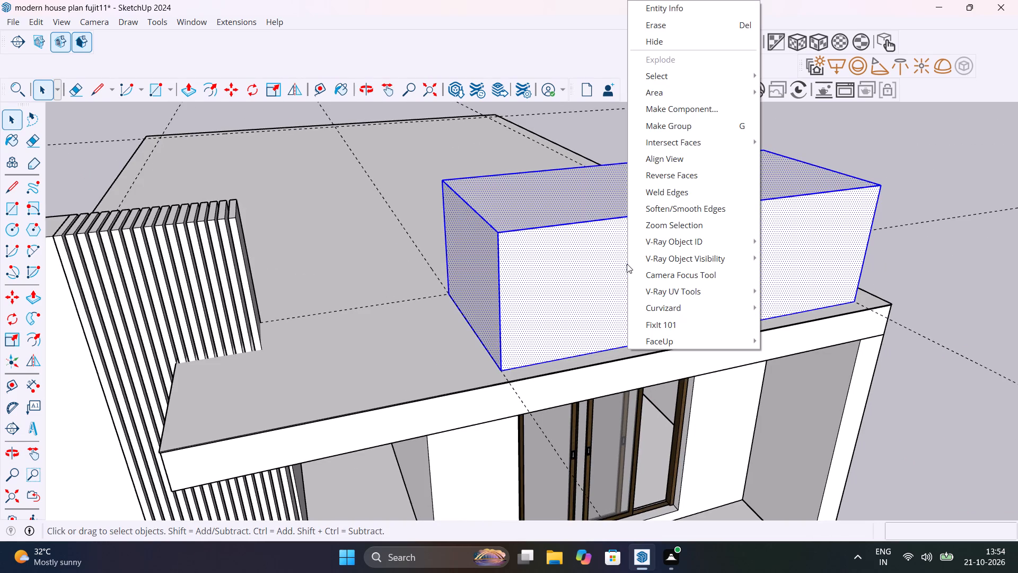
left_click(697, 129)
left_click(855, 151)
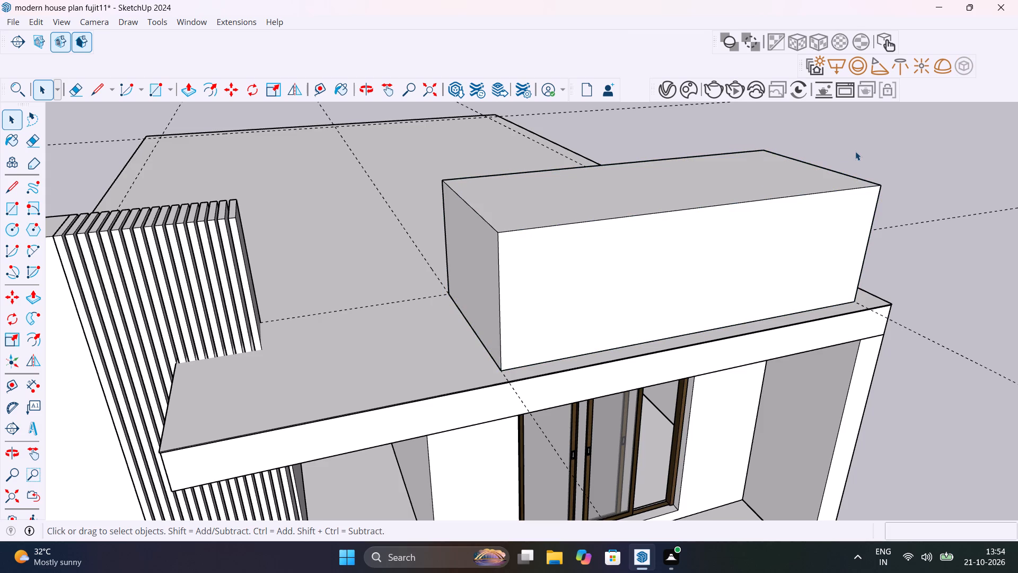
Draw a 12' 3" by 3' 10 9/16" rectangle covering the whole front face of the rooftop box.
middle_click_drag(609, 221, 345, 310)
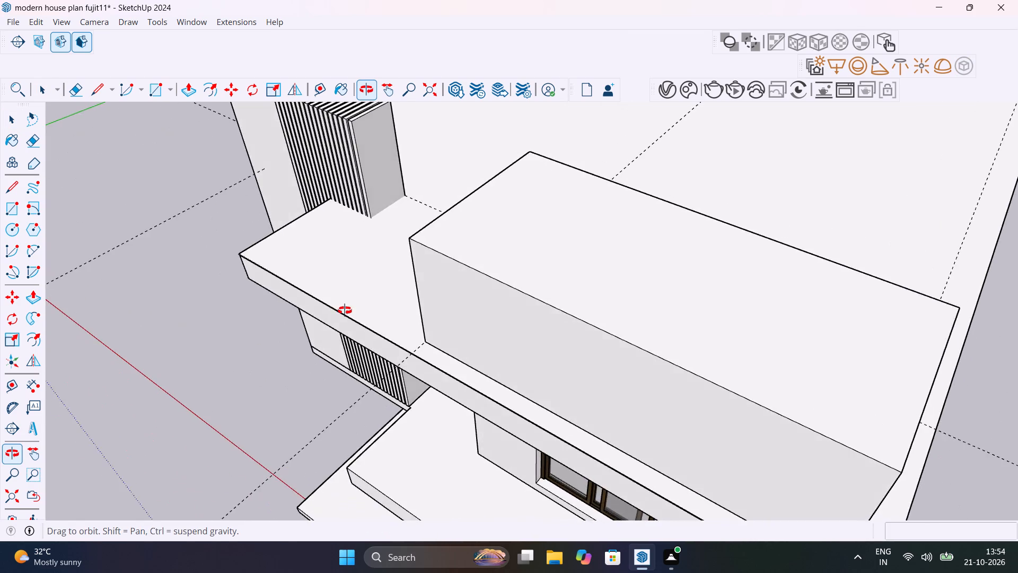
middle_click_drag(345, 310, 554, 317)
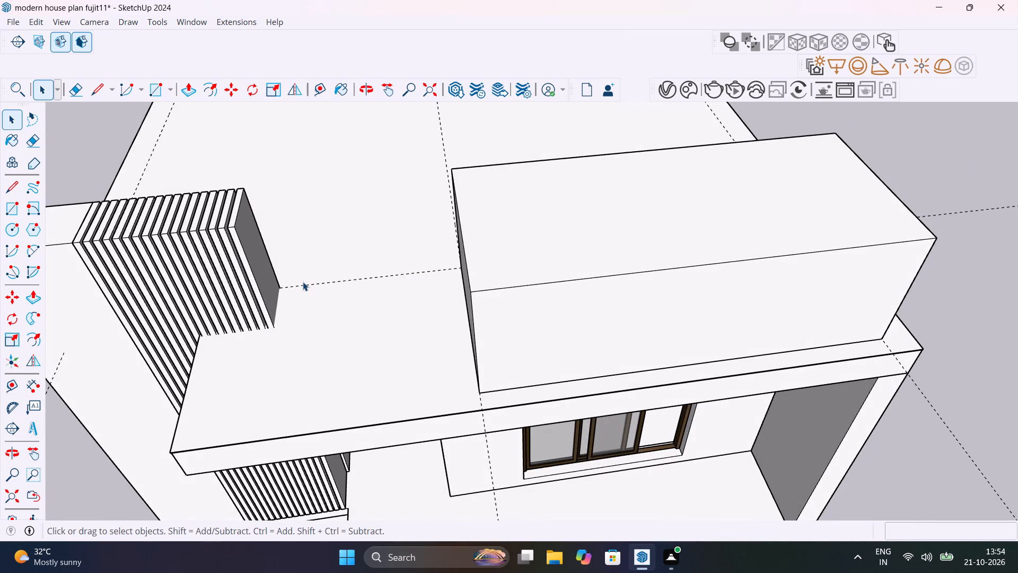
scroll(309, 279, "down", 9)
middle_click_drag(380, 300, 419, 225)
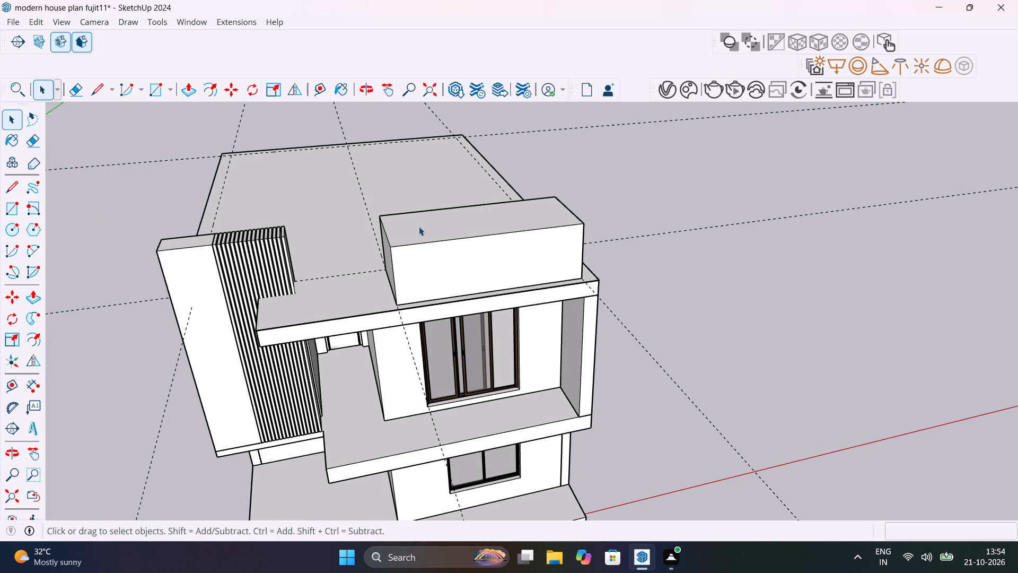
key("r")
left_click(394, 248)
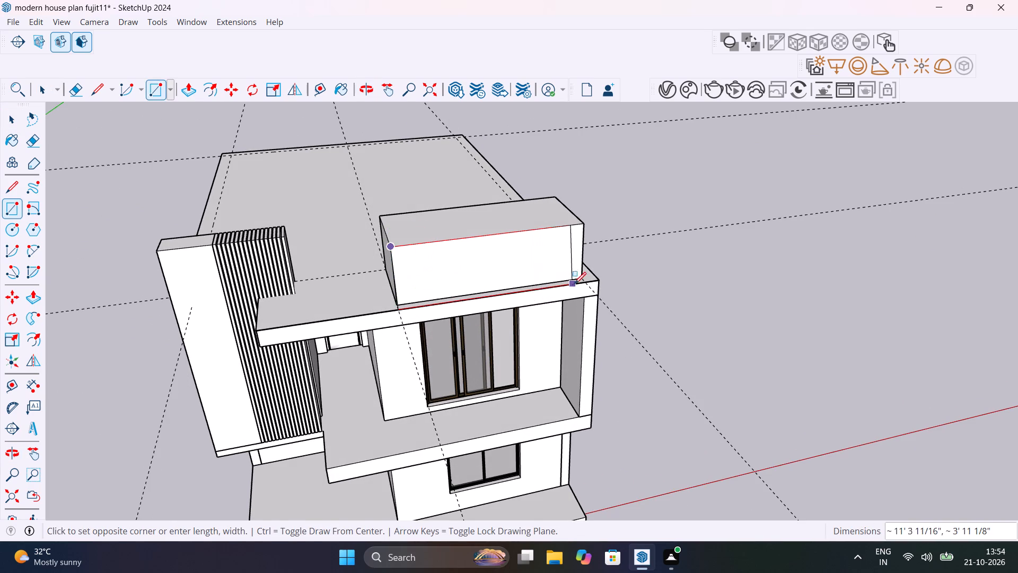
scroll(582, 274, "up", 10)
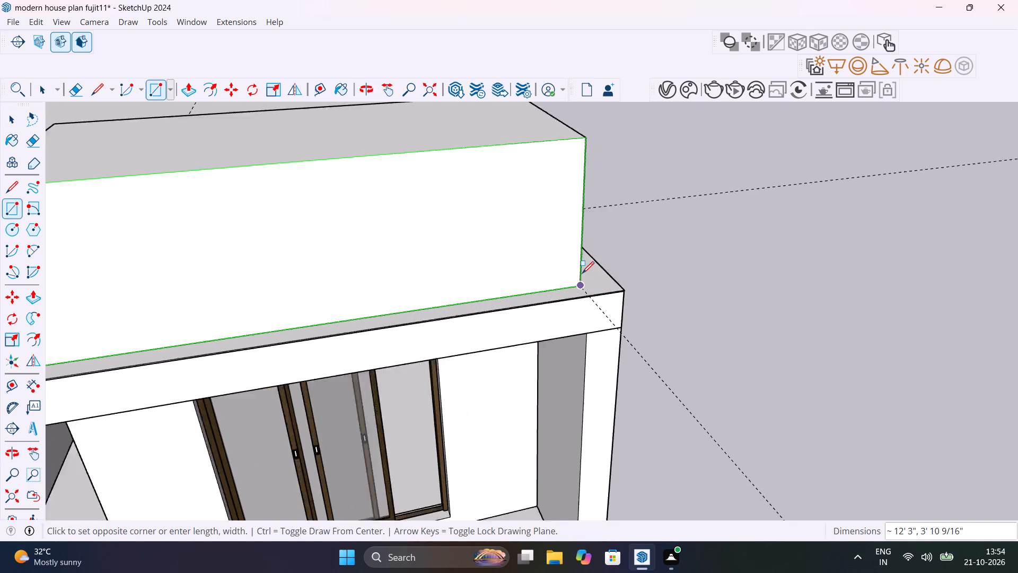
scroll(582, 273, "up", 2)
left_click(580, 287)
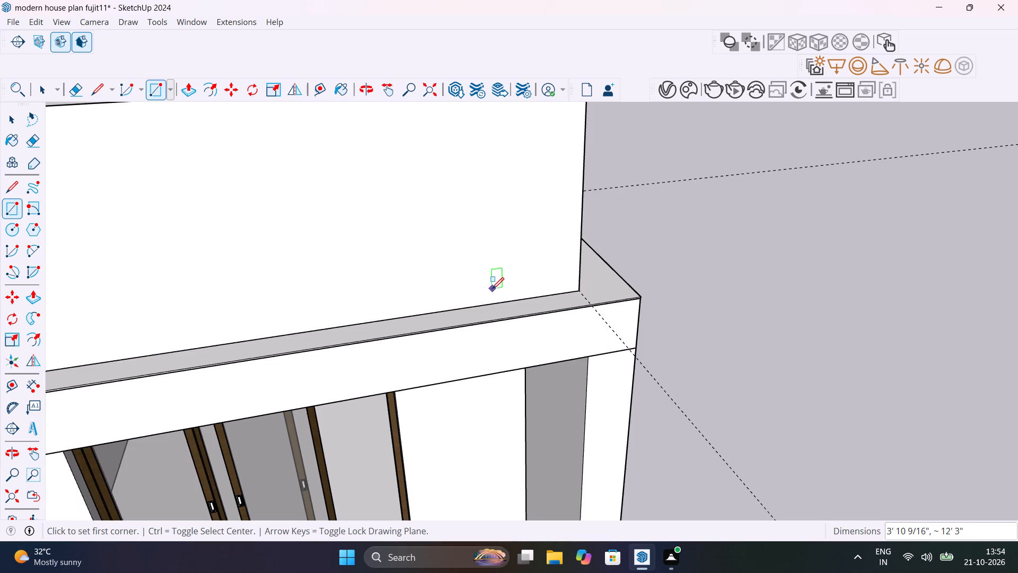
scroll(492, 289, "down", 17)
key("space")
Extrude the new front rectangle outward 1" to form a thin panel on the rooftop box.
scroll(375, 284, "up", 11)
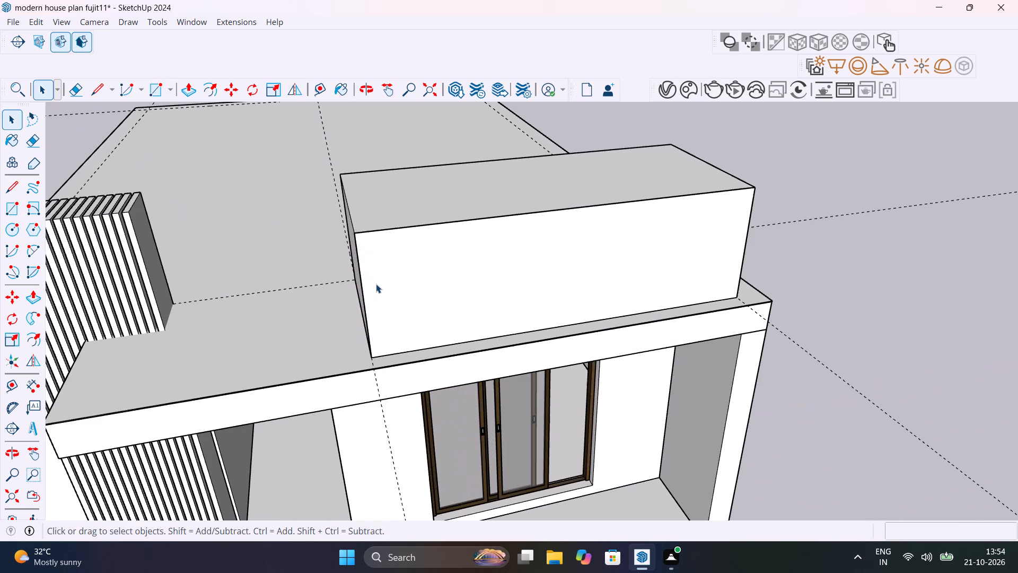
left_click(401, 283)
key("p")
left_click(401, 282)
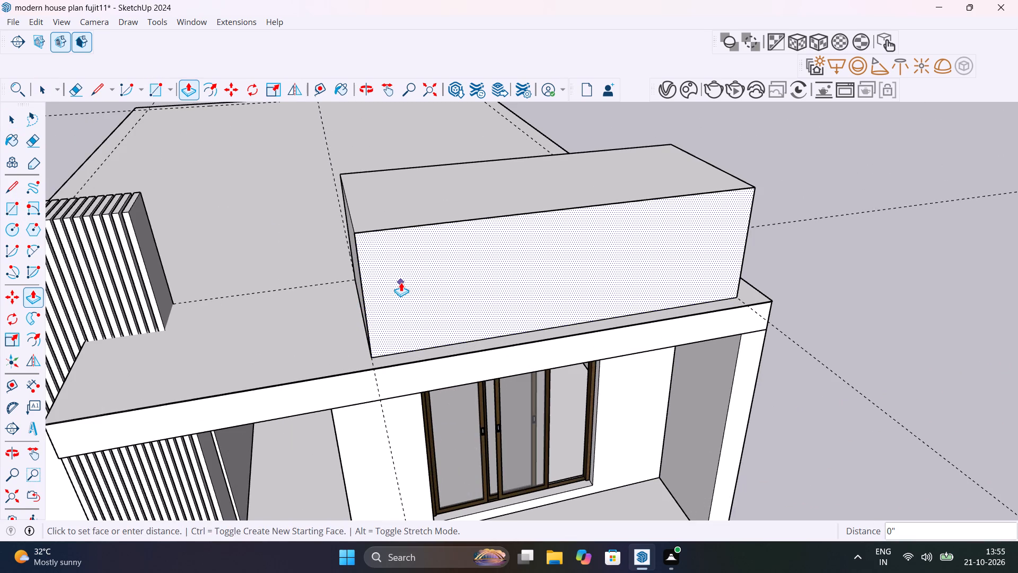
type("1\"")
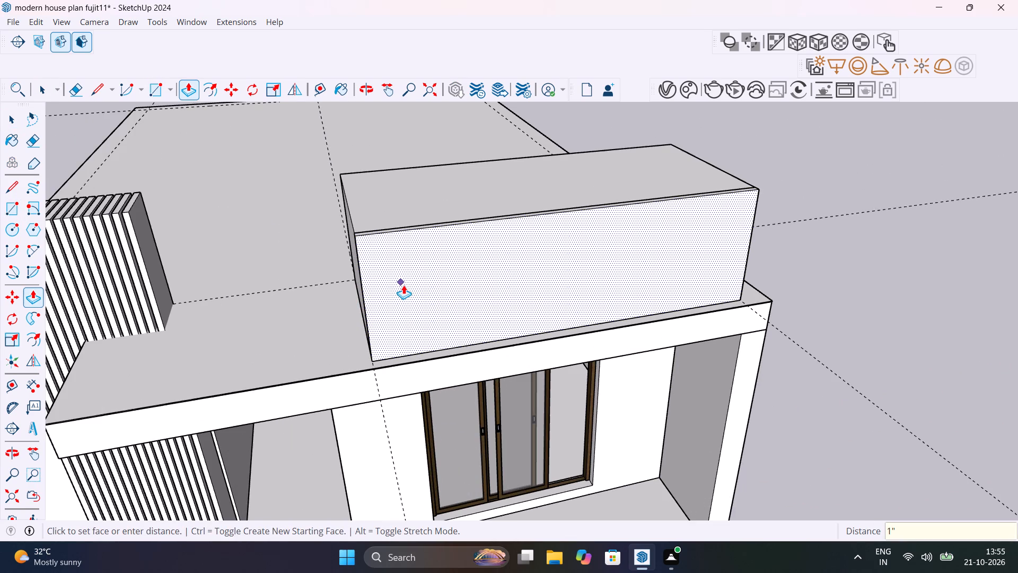
key("Return")
key("space")
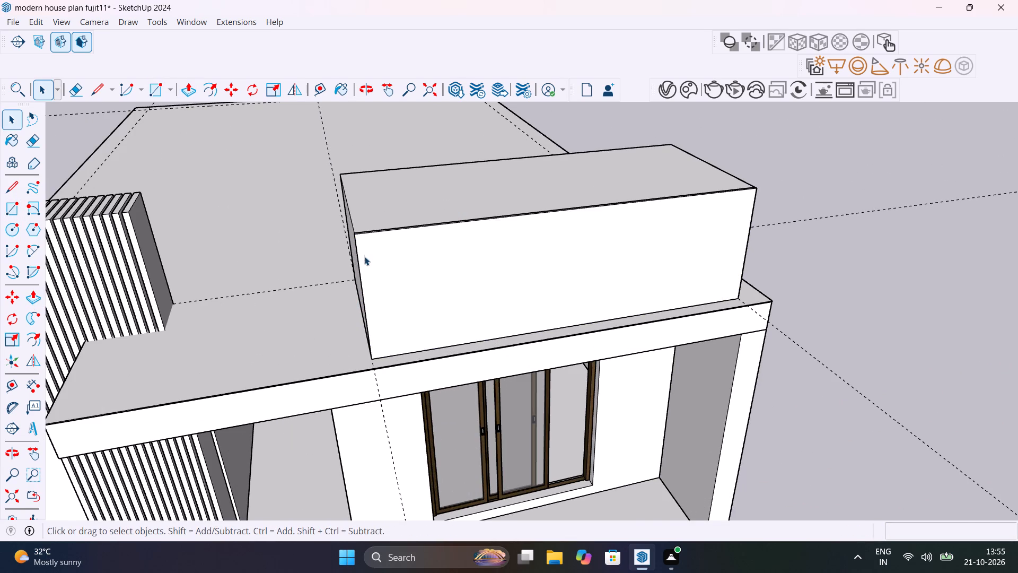
Group all the geometry of the thin panel on the rooftop box's front.
scroll(364, 255, "up", 13)
middle_click_drag(367, 265, 619, 288)
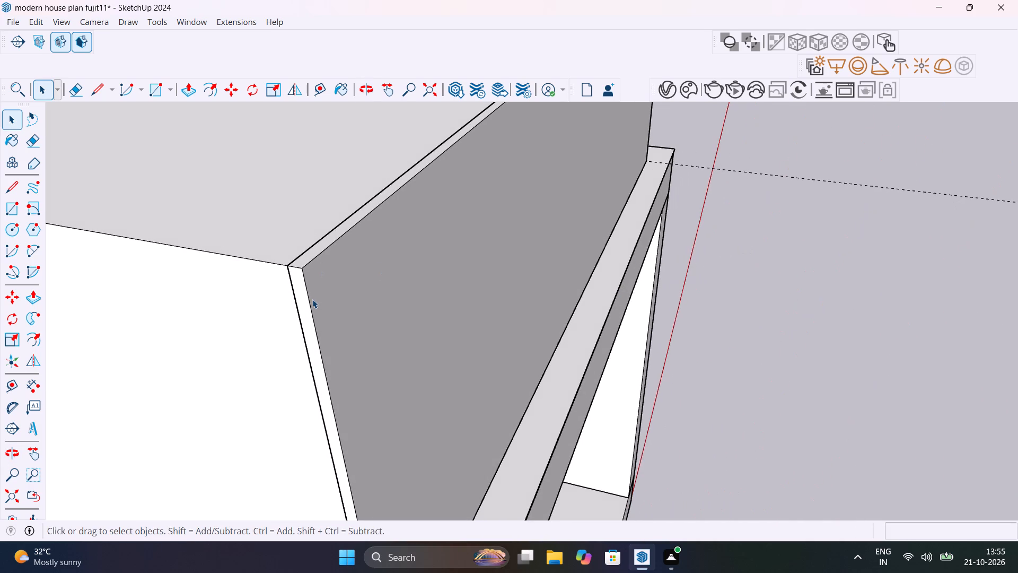
triple_click(309, 309)
right_click(309, 309)
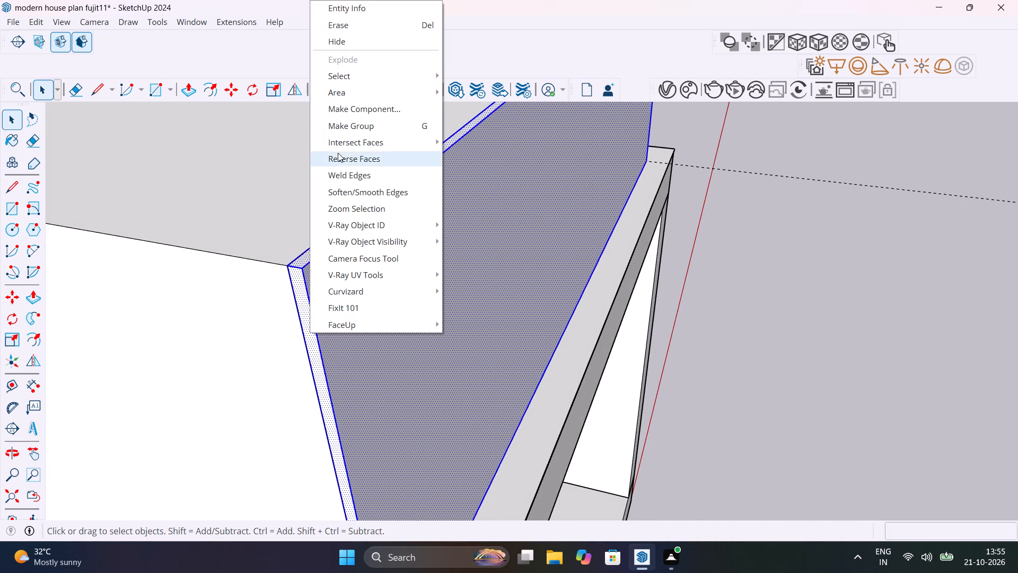
left_click(346, 130)
left_click(756, 309)
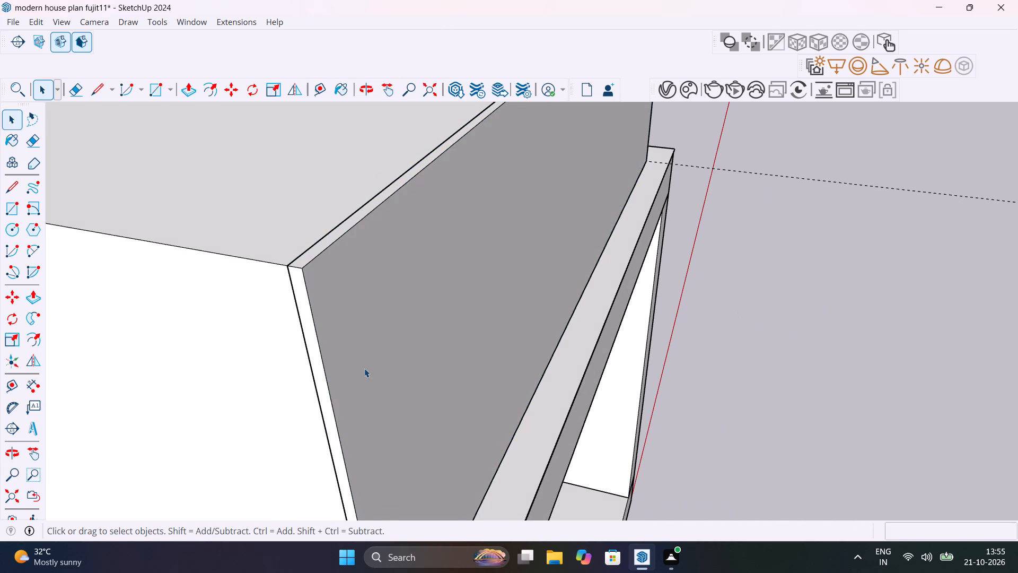
Open the group of the thin panel on the rooftop box's front for editing.
middle_click_drag(360, 367, 350, 372)
scroll(350, 372, "up", 1)
double_click(350, 373)
scroll(350, 371, "down", 7)
middle_click_drag(374, 373, 324, 370)
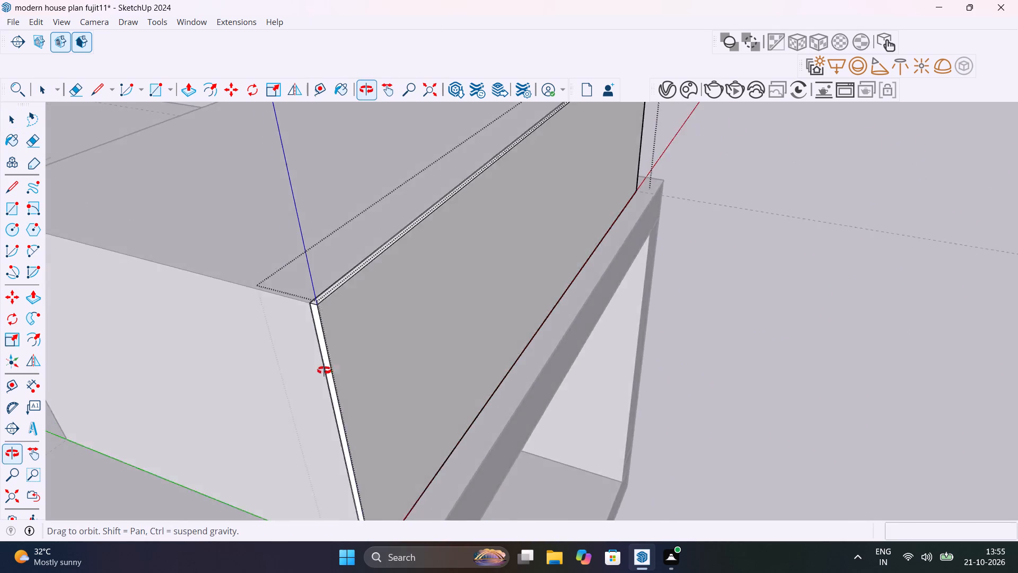
middle_click_drag(324, 370, 245, 399)
scroll(284, 270, "up", 13)
scroll(310, 311, "down", 4)
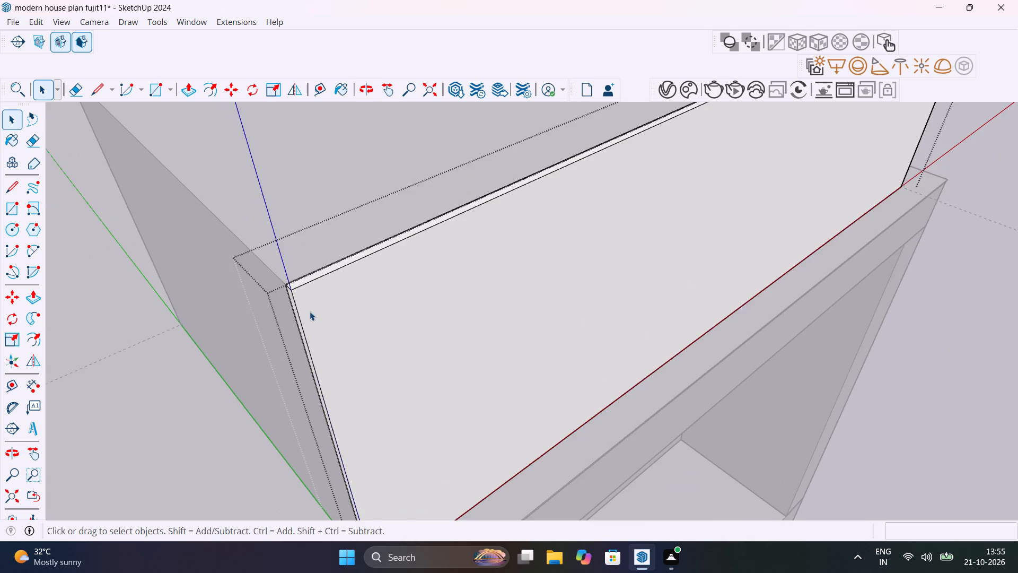
scroll(310, 311, "down", 12)
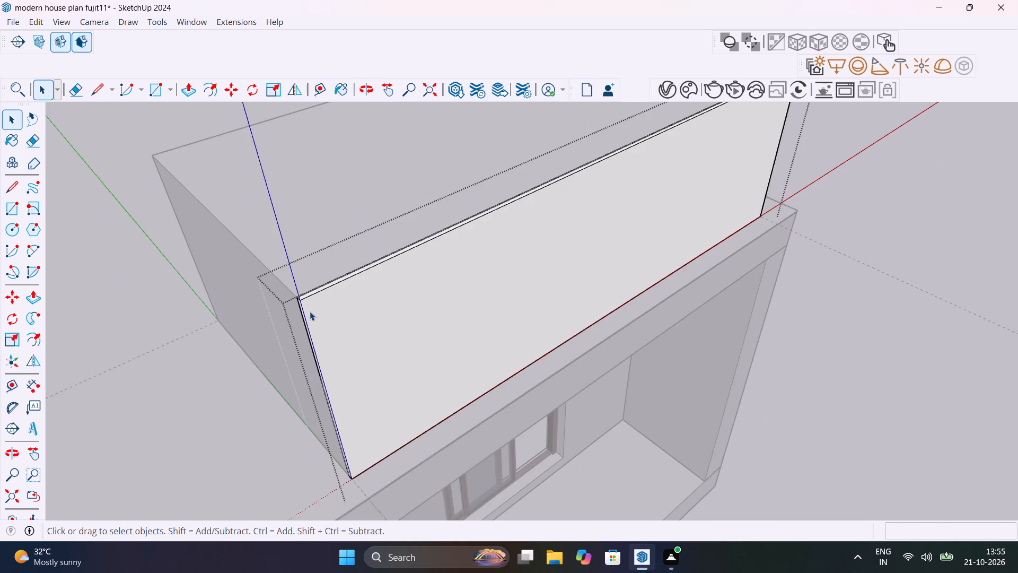
scroll(367, 362, "down", 1)
middle_click_drag(363, 360, 310, 281)
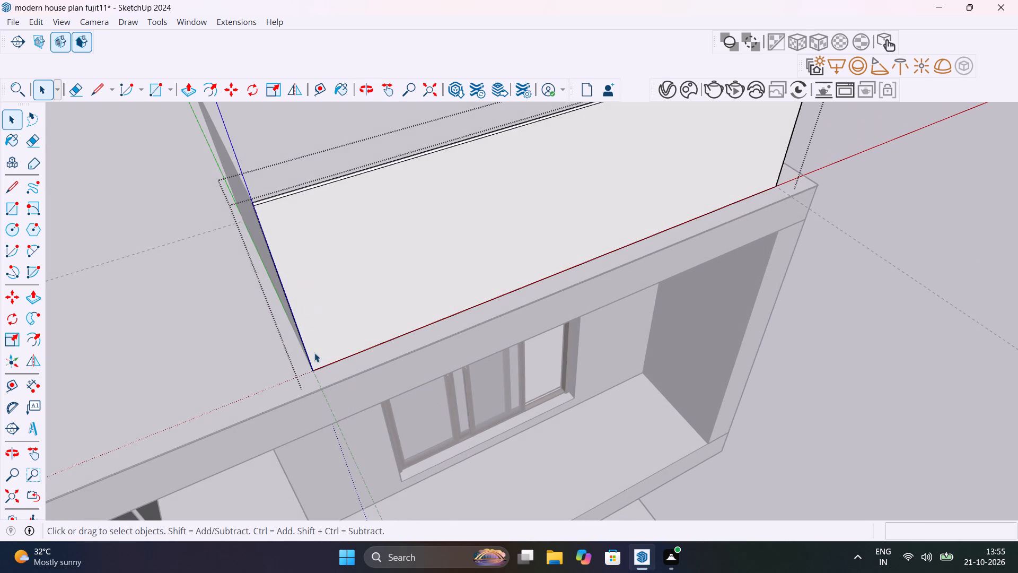
scroll(319, 371, "up", 18)
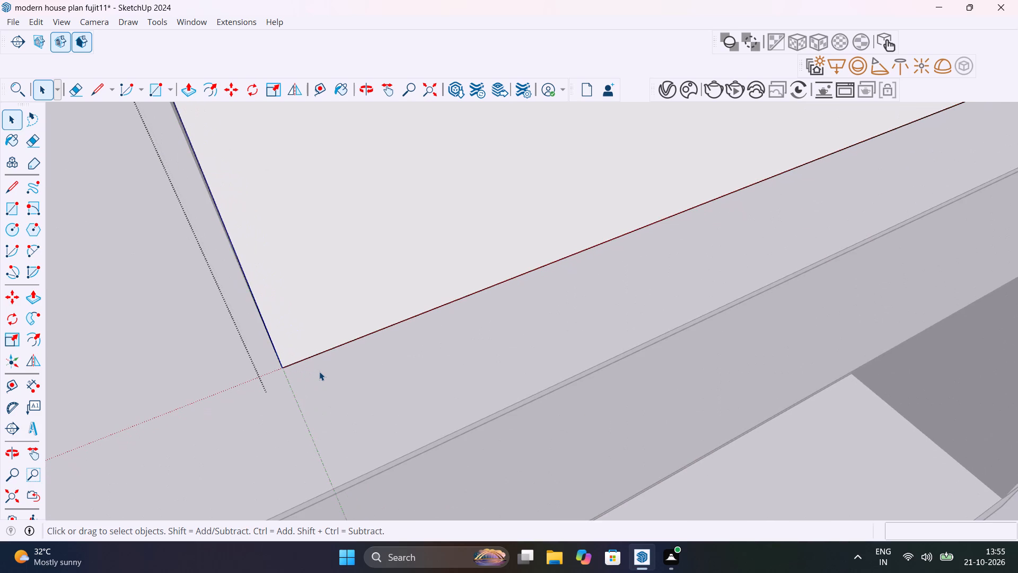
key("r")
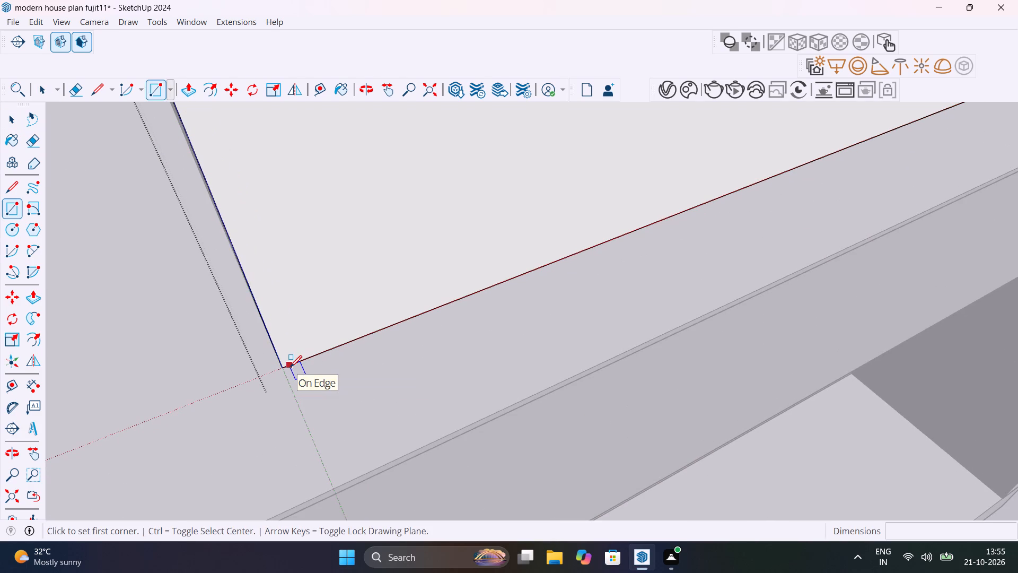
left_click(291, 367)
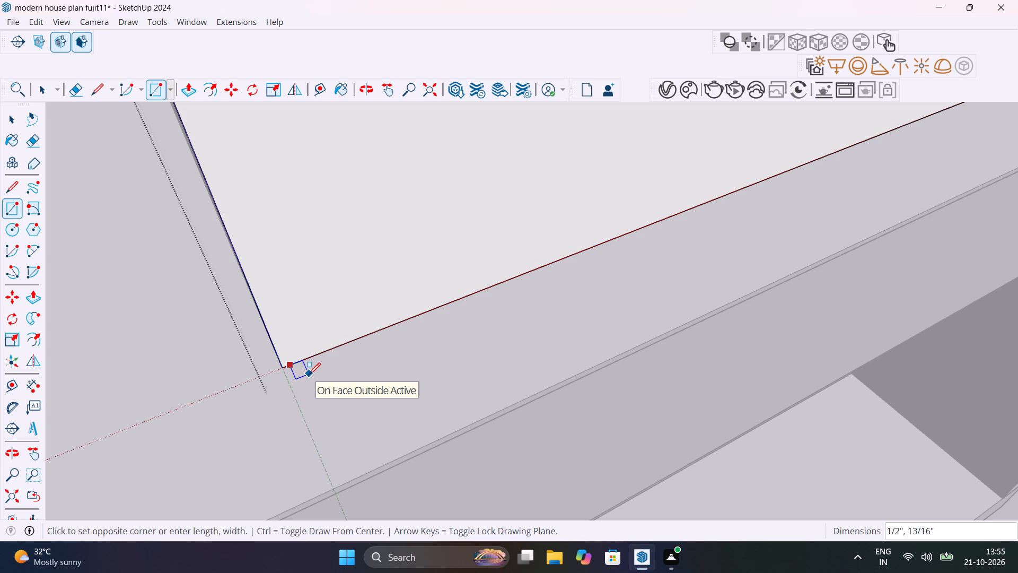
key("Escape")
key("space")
Copy the panel's vertical front edge nearest the slatted wall 3/16" inward along the front face.
scroll(309, 375, "down", 12)
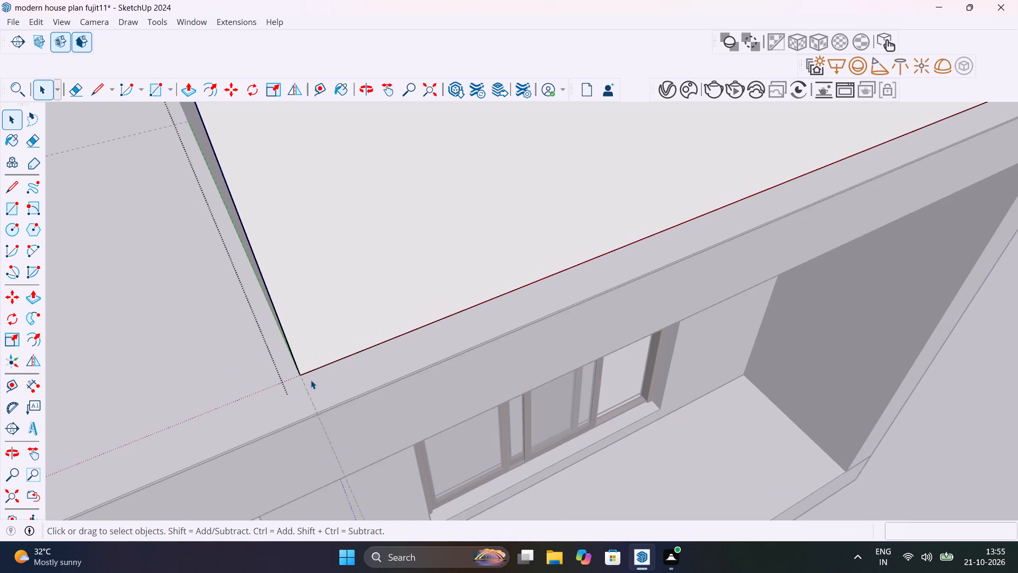
scroll(311, 379, "up", 1)
middle_click_drag(311, 379, 392, 572, "shift")
middle_click_drag(340, 319, 340, 318, "shift")
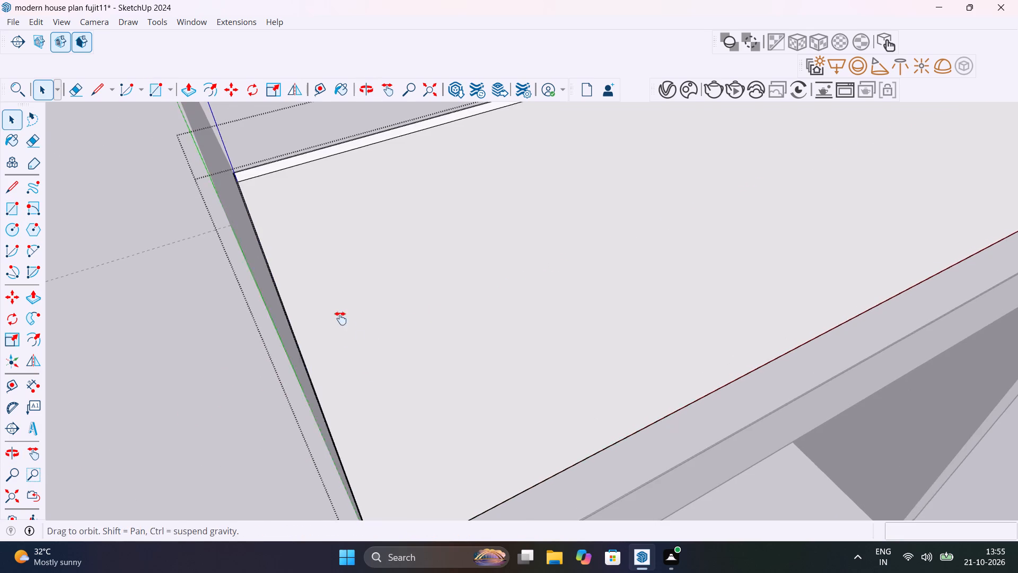
middle_click_drag(340, 318, 358, 444, "shift")
scroll(263, 357, "up", 11)
scroll(303, 365, "down", 7)
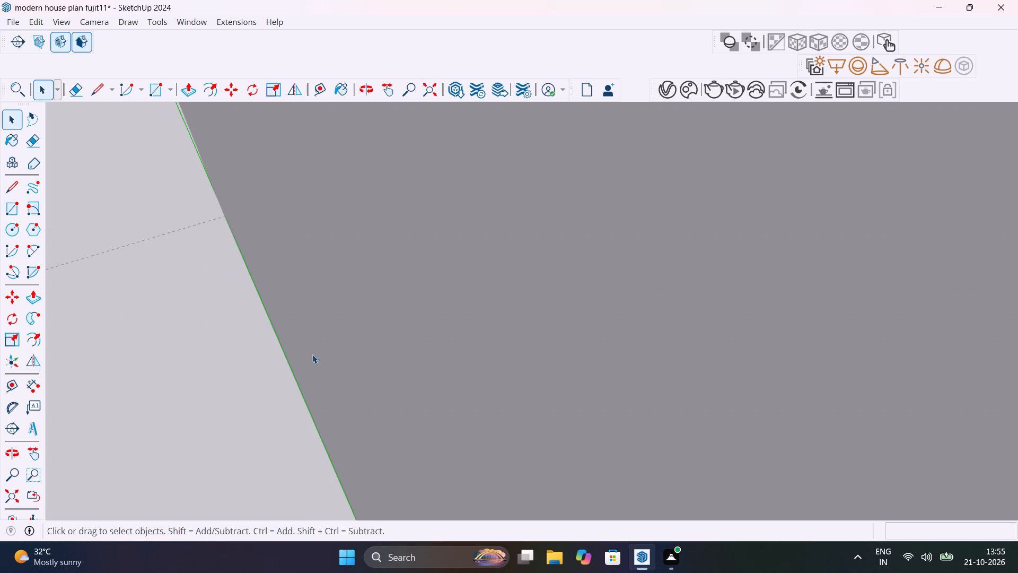
scroll(314, 349, "down", 14)
left_click(366, 347)
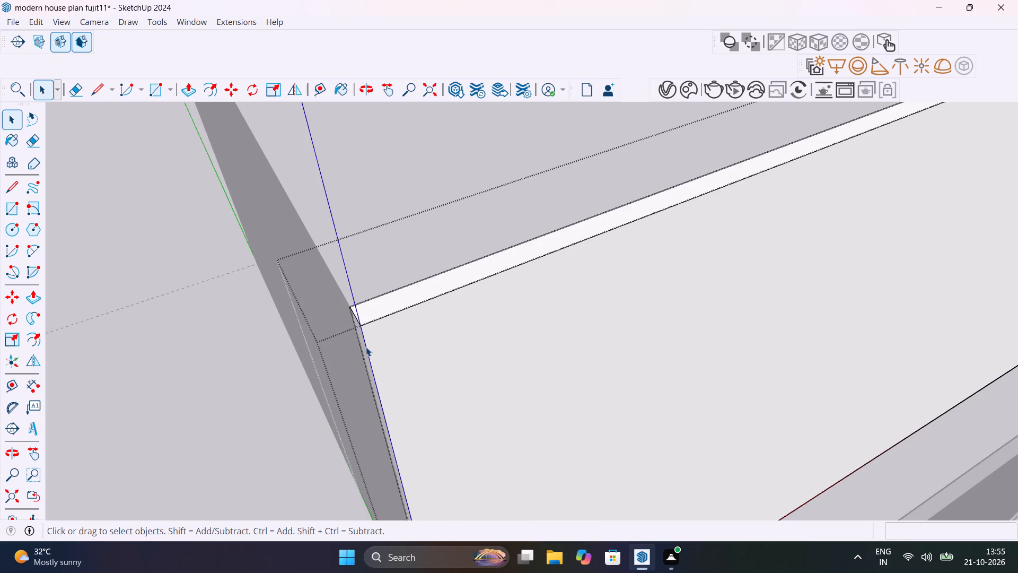
key("m")
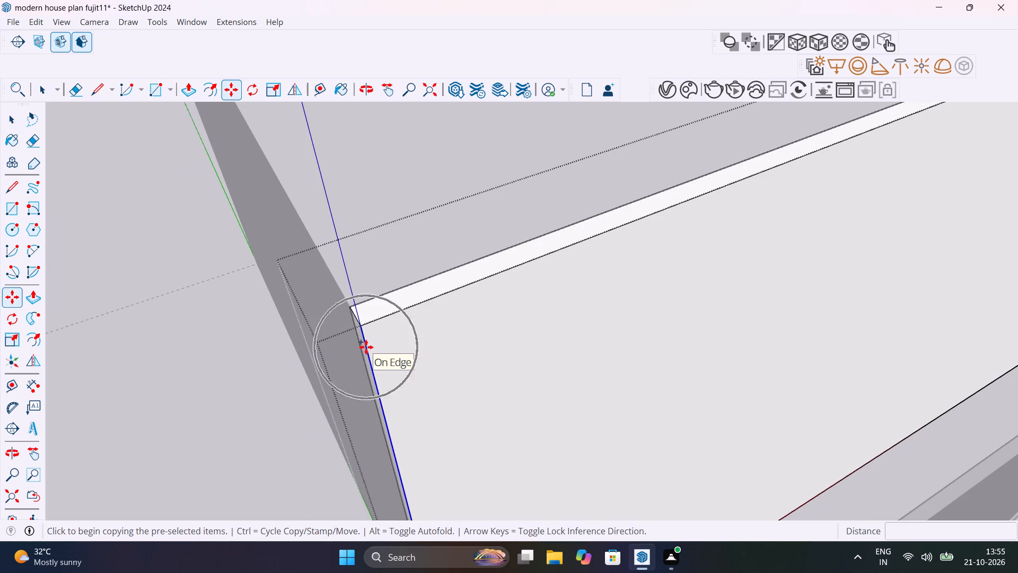
left_click(362, 326)
scroll(403, 328, "down", 14)
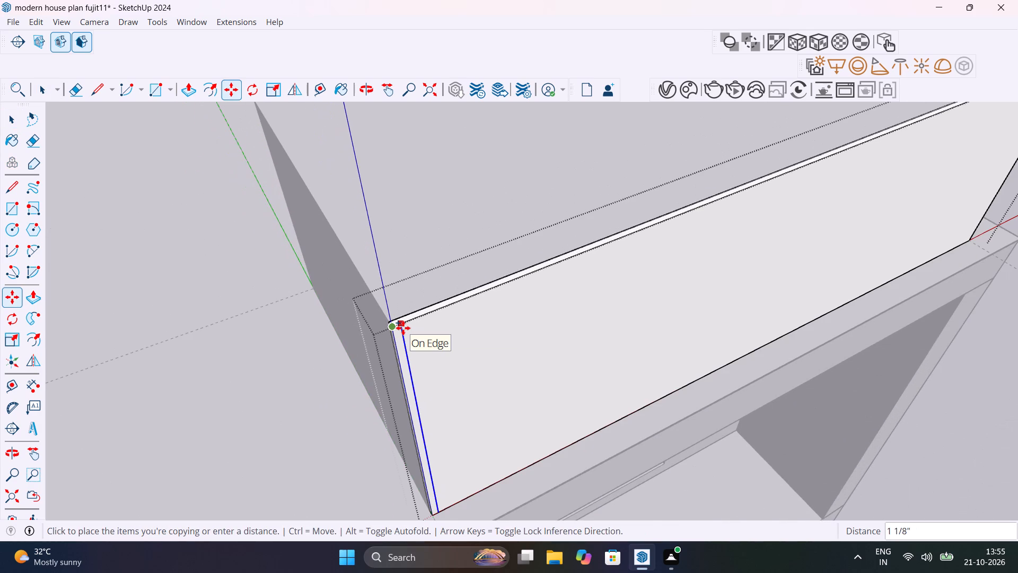
scroll(403, 328, "up", 17)
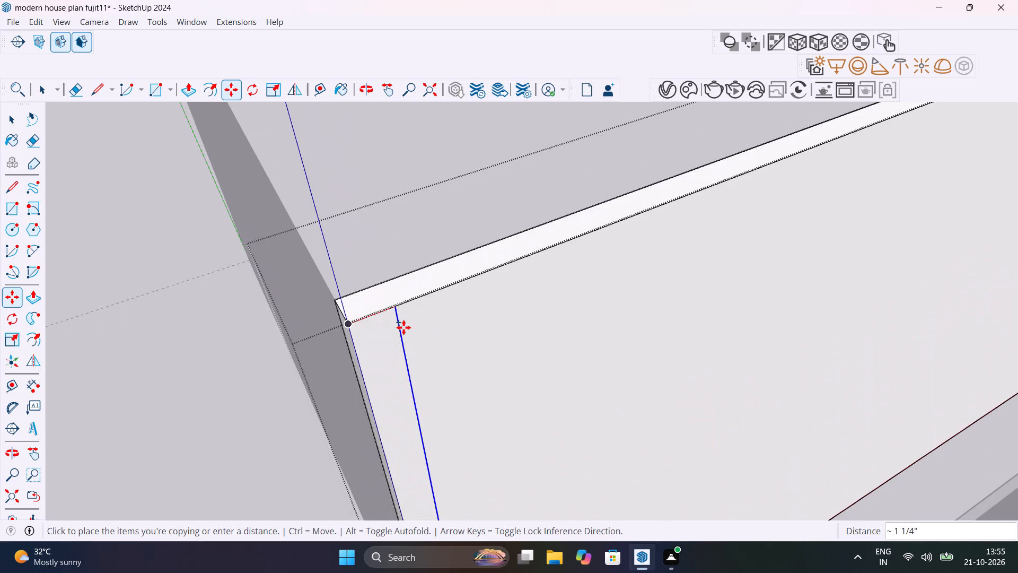
scroll(403, 327, "up", 3)
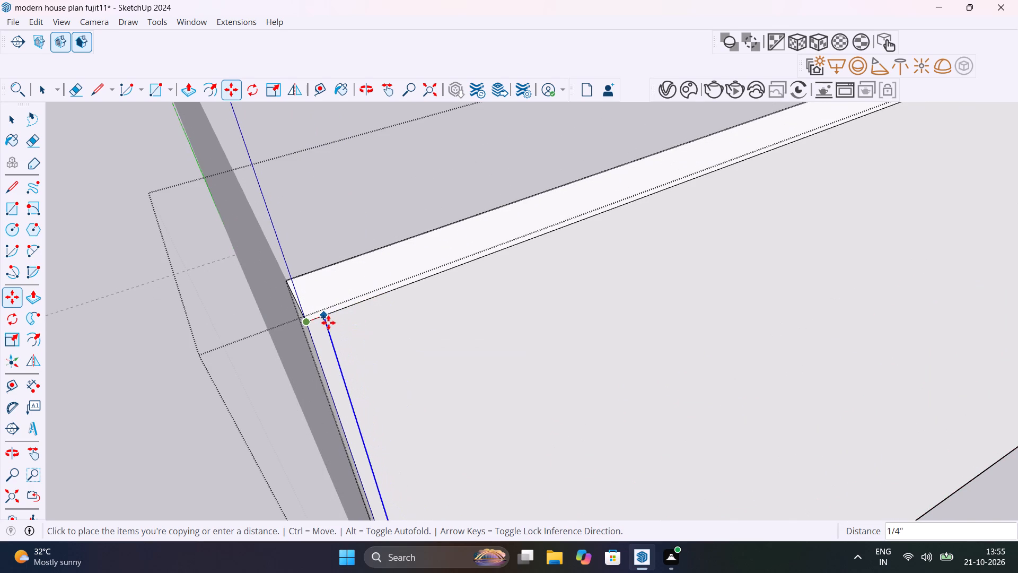
left_click(323, 322)
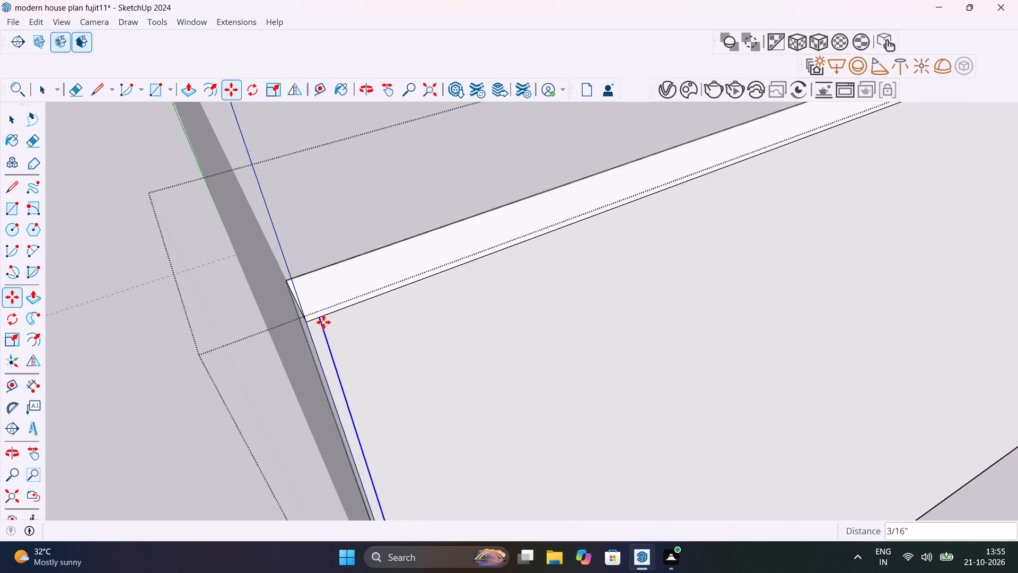
left_click(322, 320)
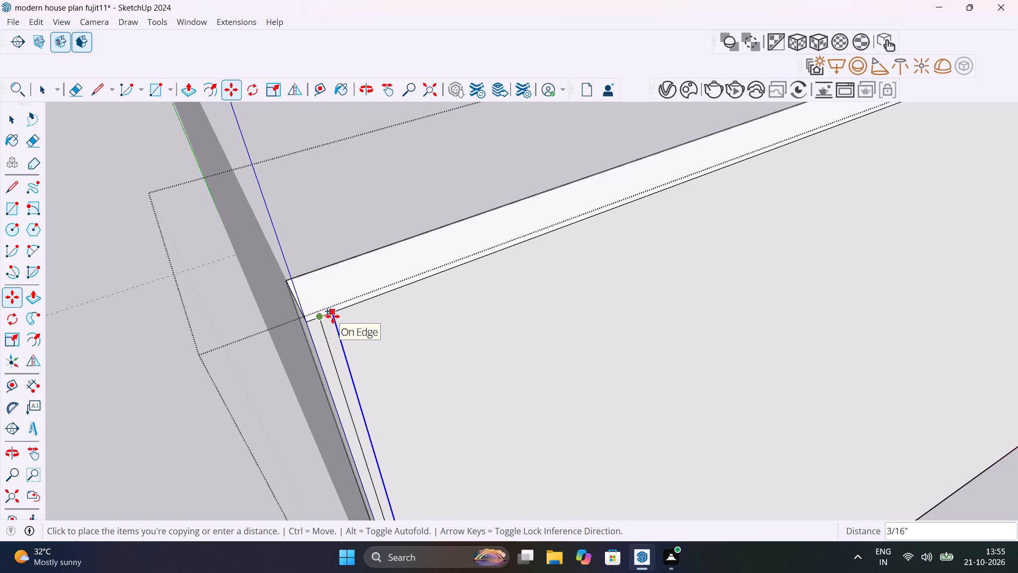
key("Escape")
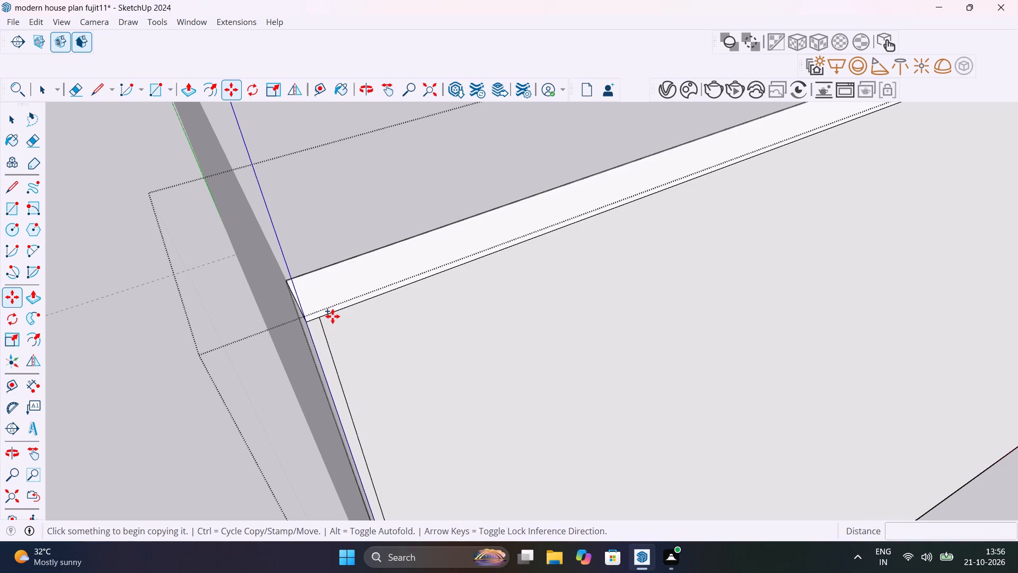
Make a component from the narrow strip face and its edges at the panel's end nearest the slatted wall.
scroll(343, 346, "down", 6)
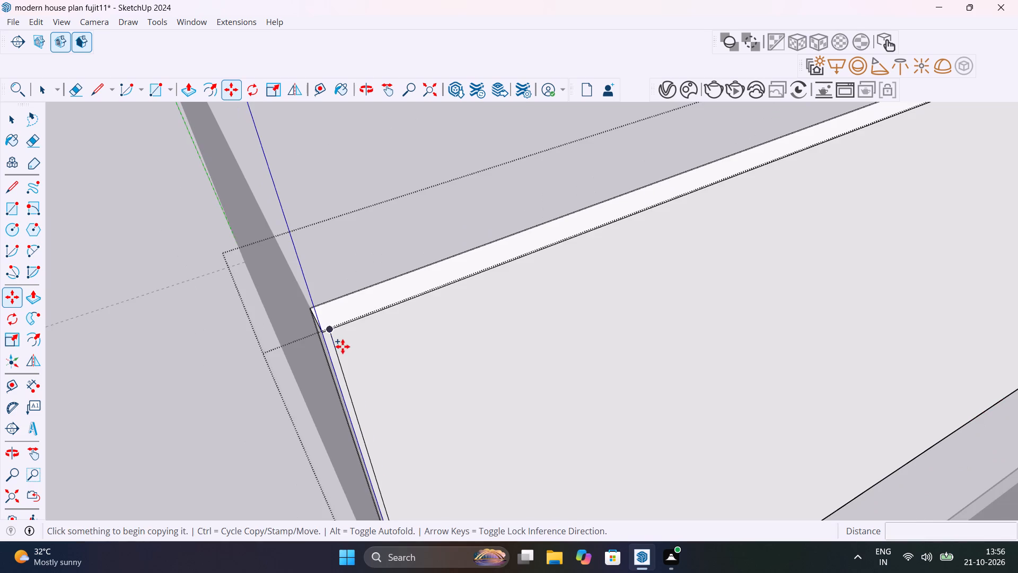
scroll(334, 362, "up", 13)
key("space")
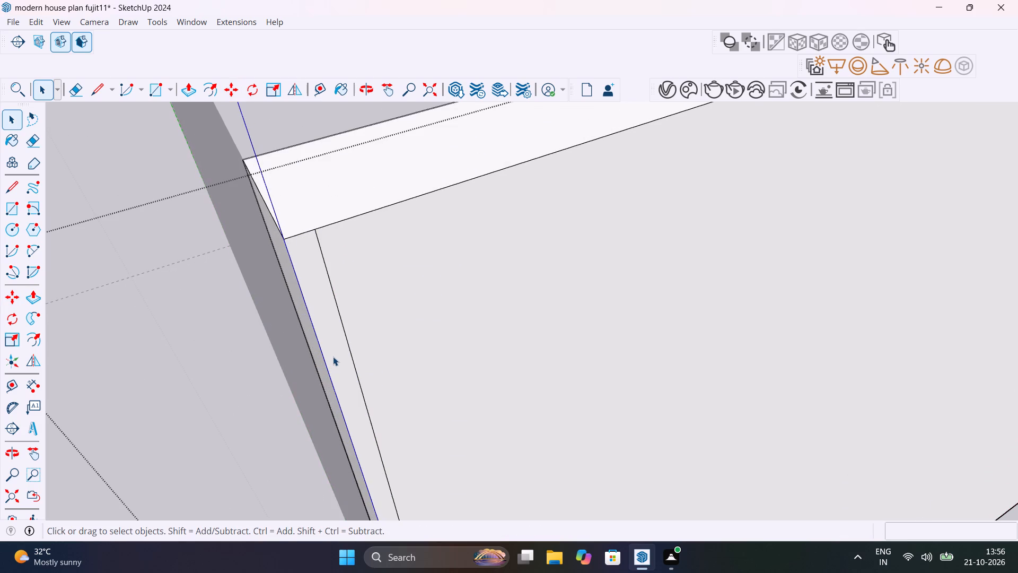
left_click(332, 351)
double_click(332, 351)
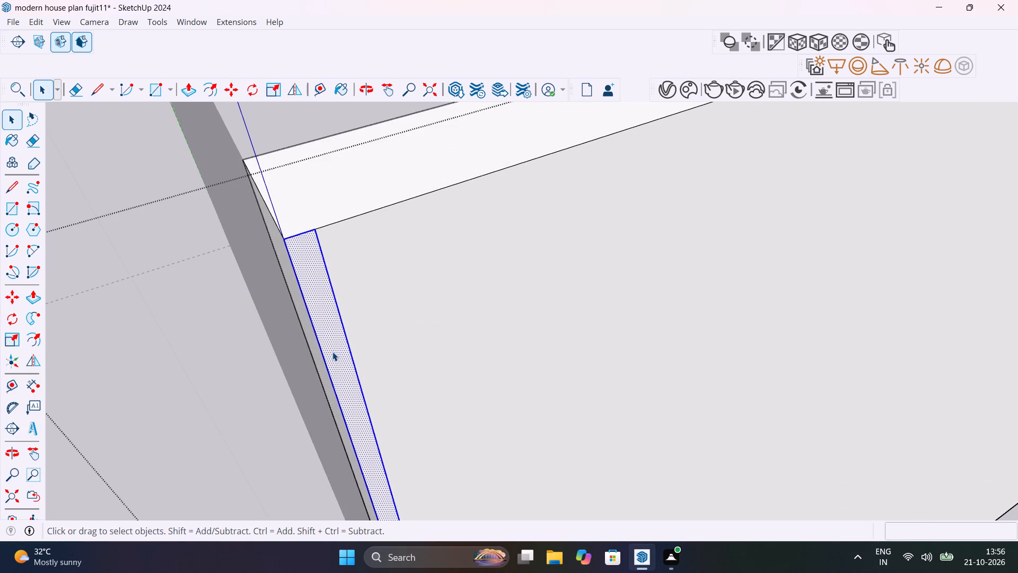
right_click(332, 352)
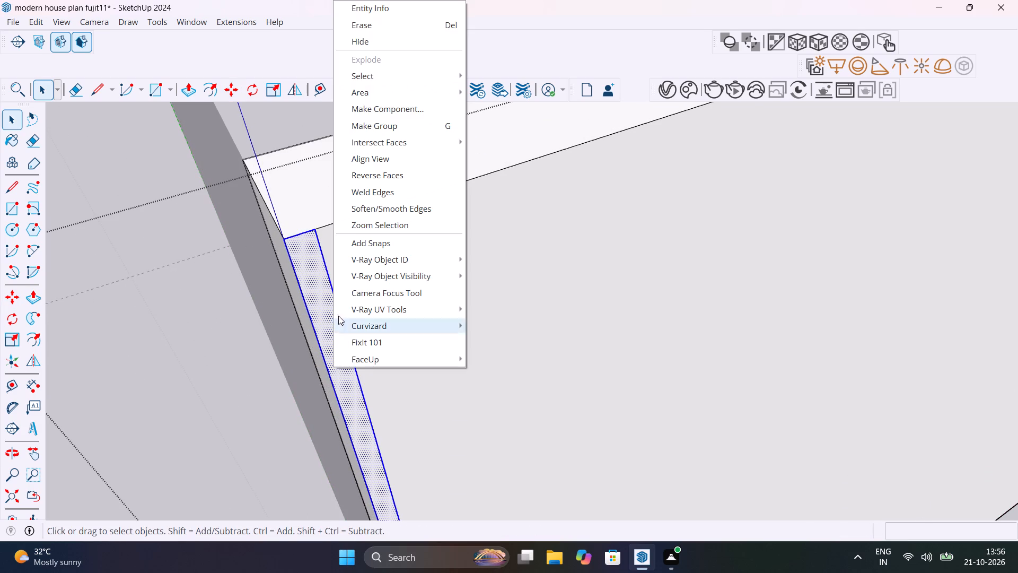
left_click(385, 112)
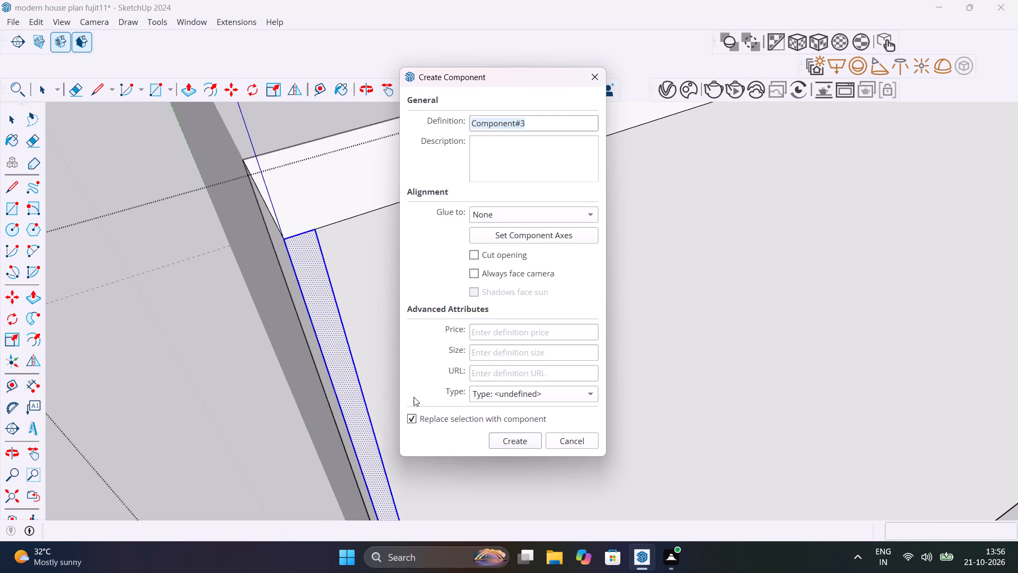
left_click(512, 442)
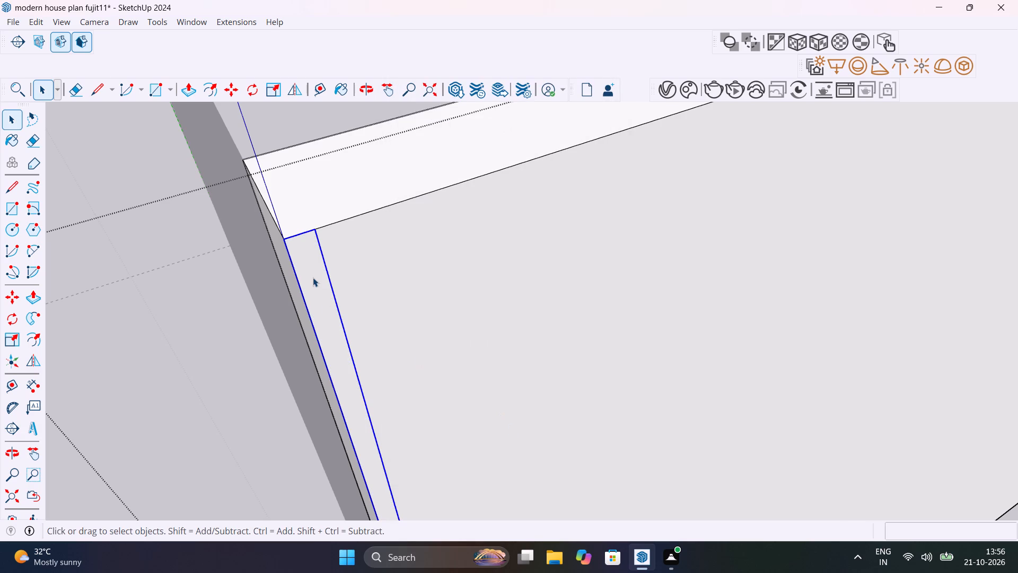
Copy the strip component about 12' 2 13/16" along the panel to its opposite top front corner.
key("m")
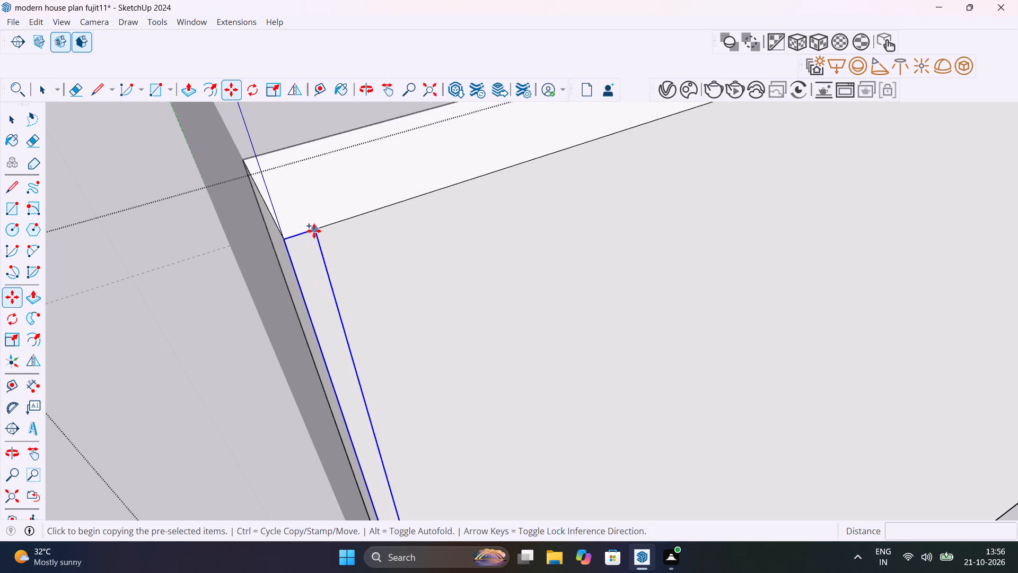
left_click(314, 230)
scroll(367, 223, "down", 20)
scroll(367, 223, "down", 20)
scroll(367, 223, "down", 1)
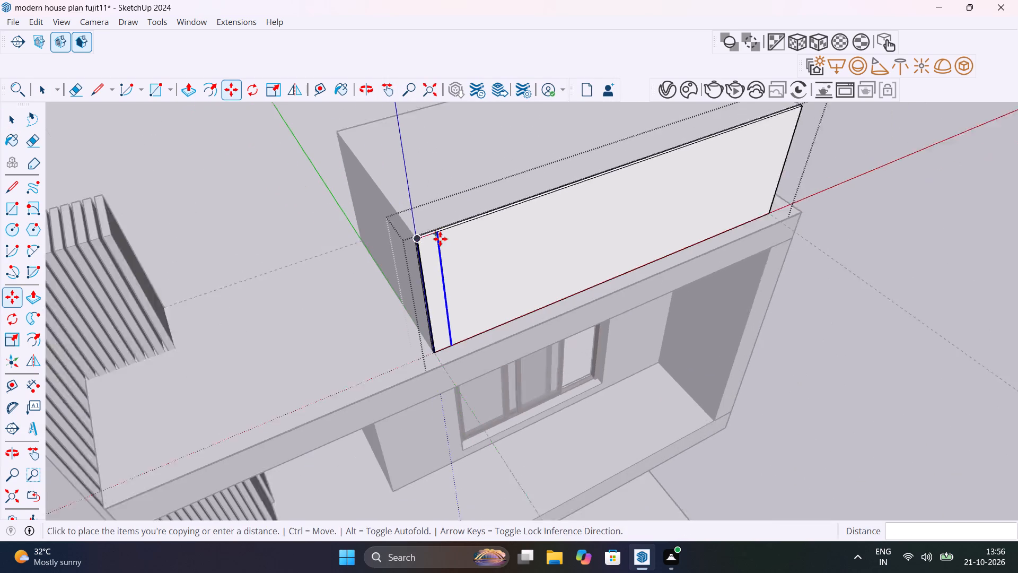
scroll(440, 239, "down", 1)
middle_click_drag(542, 233, 190, 535, "shift")
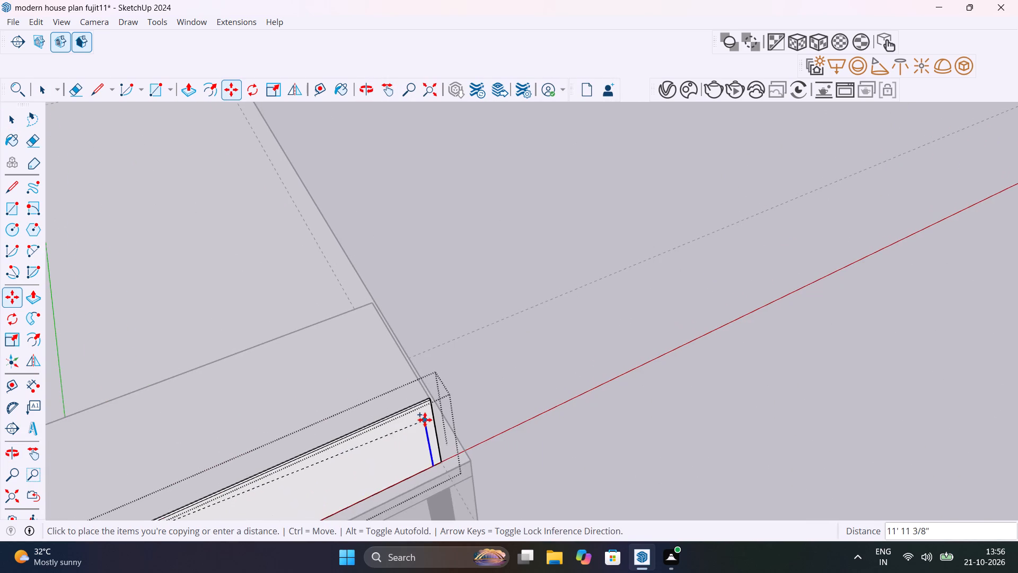
scroll(425, 420, "up", 17)
scroll(445, 354, "up", 12)
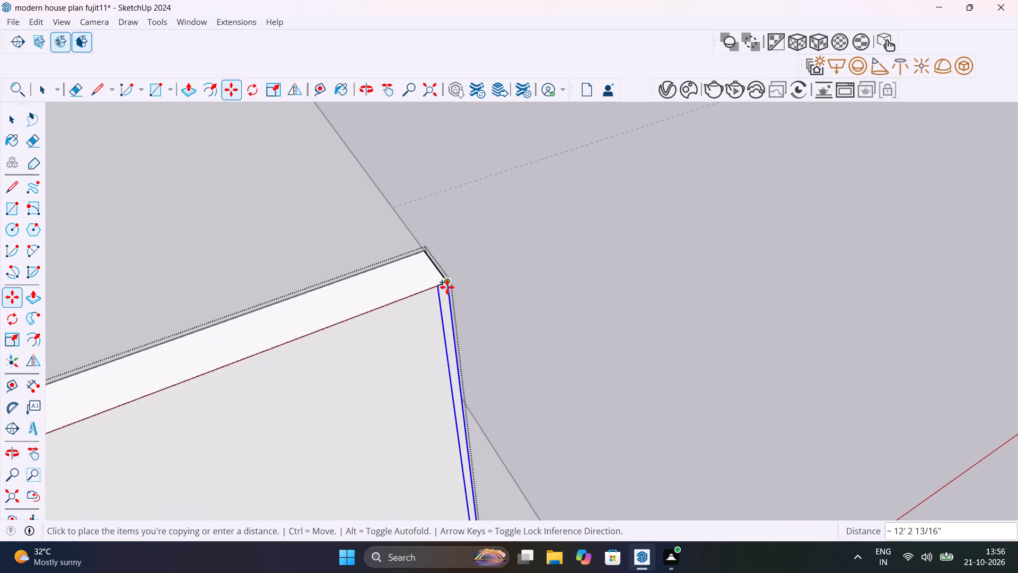
scroll(447, 286, "up", 16)
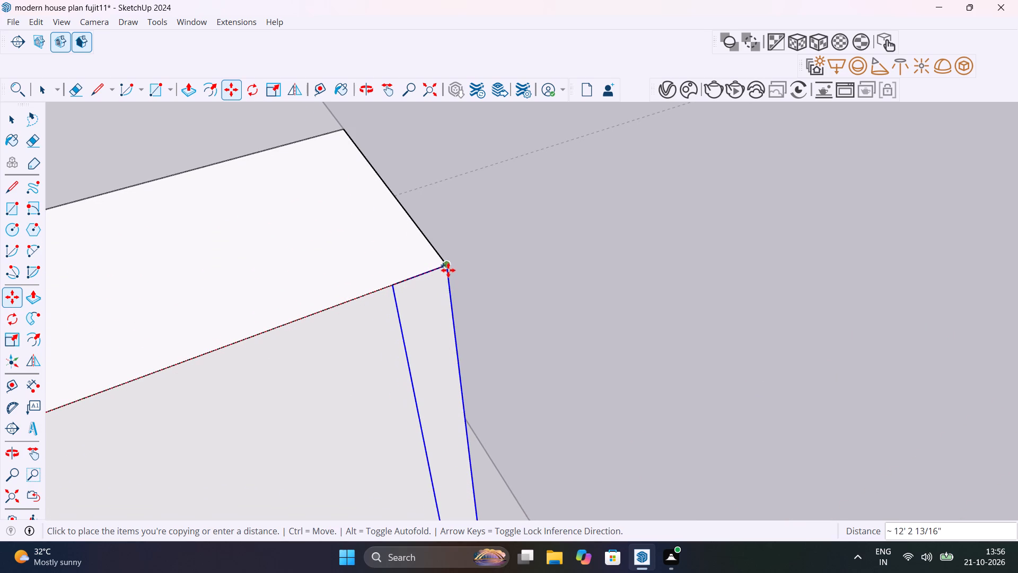
left_click(448, 268)
Fill the panel's front with evenly spaced strip copies between both ends, trying 30 and 45 divisions and settling on 50.
scroll(373, 343, "down", 20)
scroll(373, 343, "down", 9)
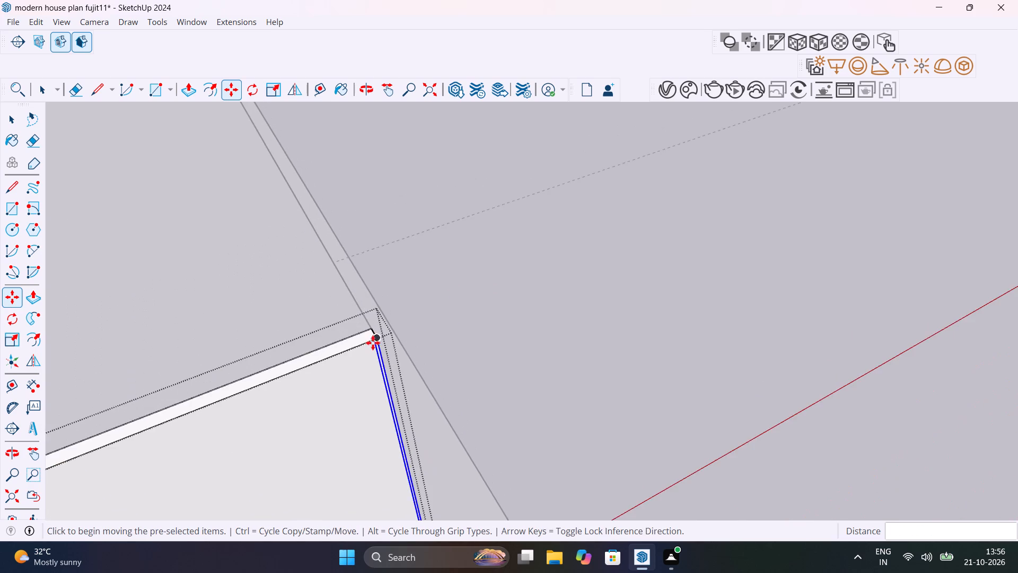
scroll(373, 343, "down", 16)
middle_click_drag(254, 444, 514, 326)
scroll(514, 326, "down", 16)
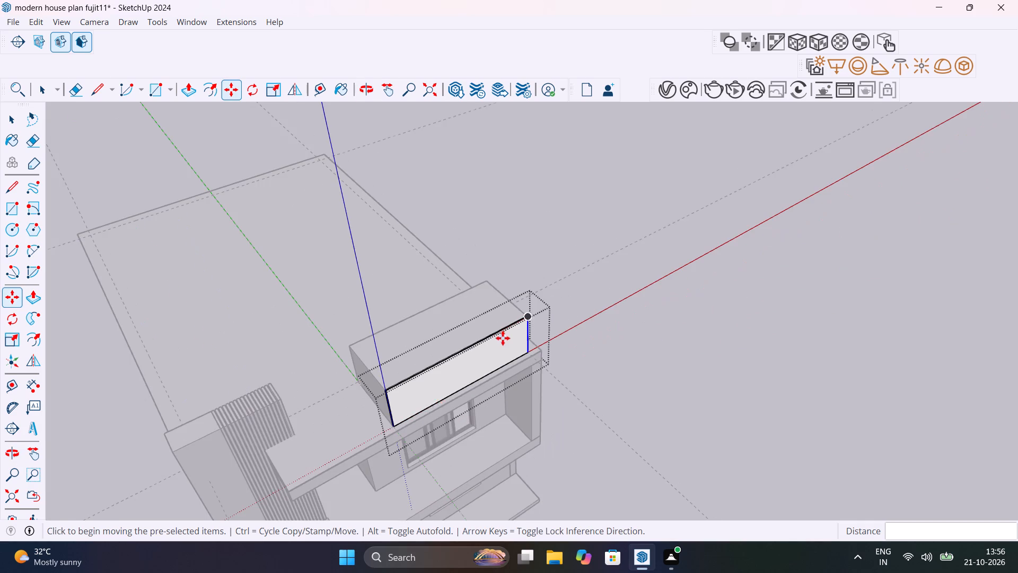
middle_click_drag(418, 396, 334, 358)
type("30/")
key("Return")
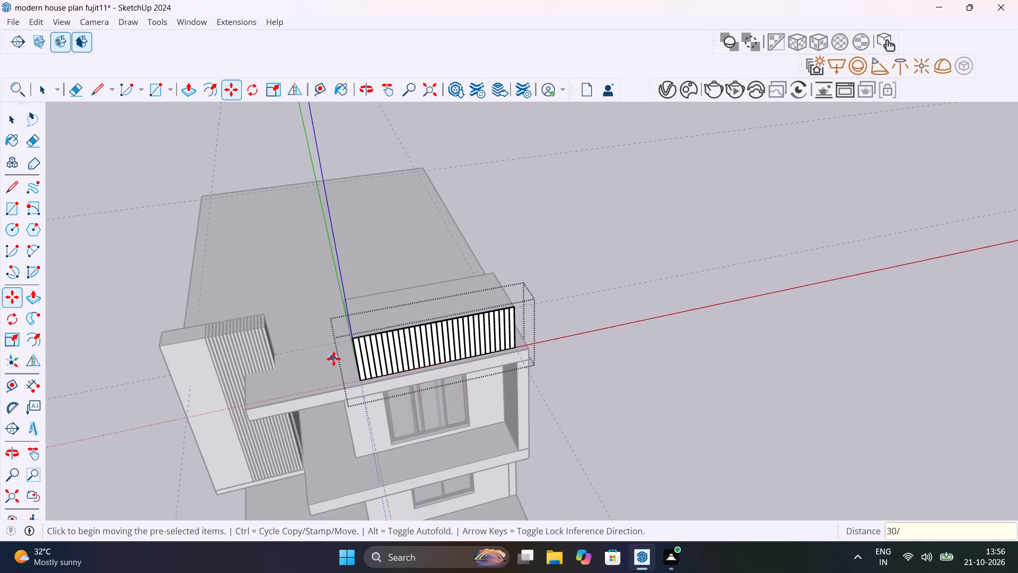
type("45/")
key("Return")
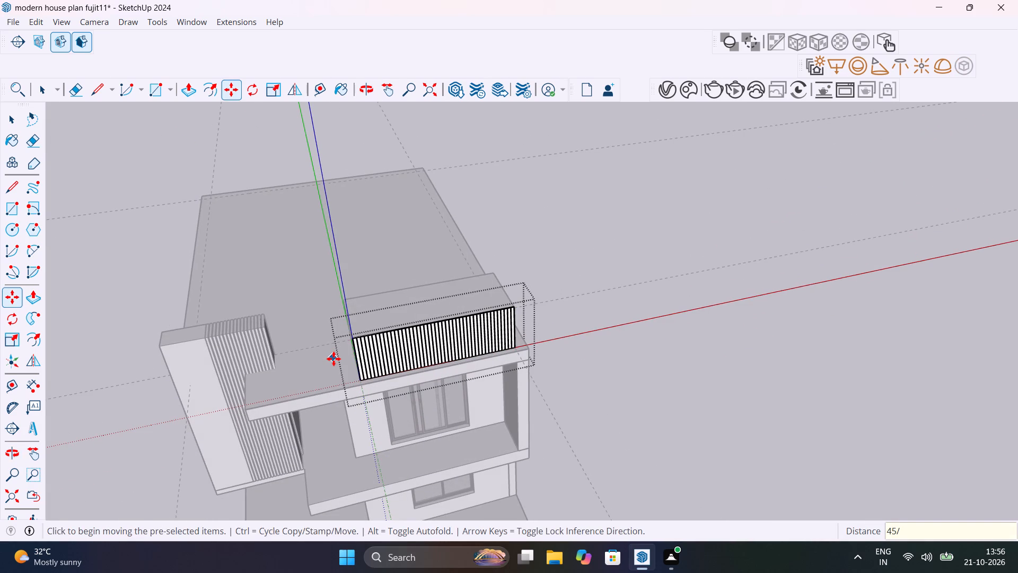
type("50/")
key("Return")
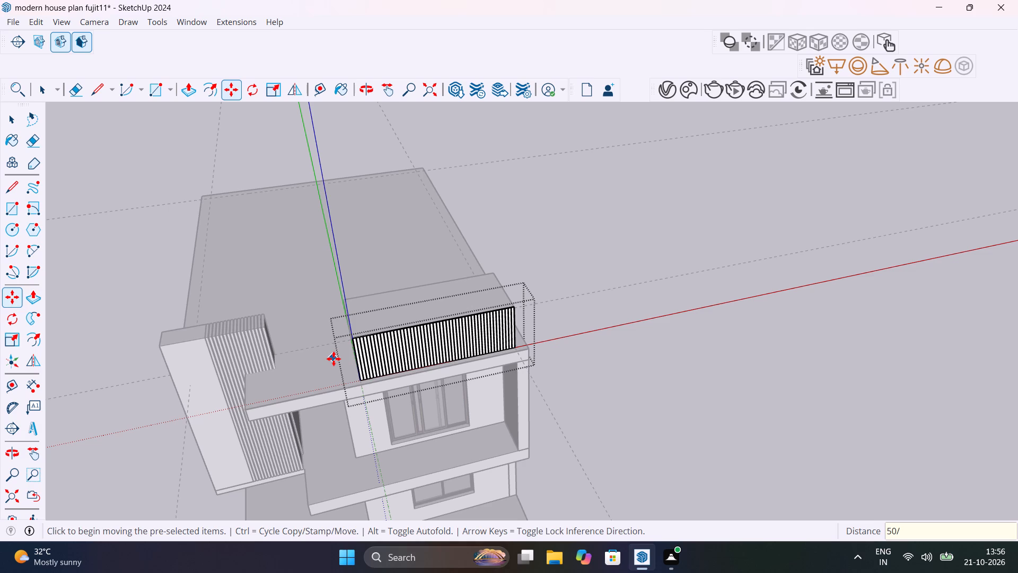
key("space")
scroll(361, 343, "up", 15)
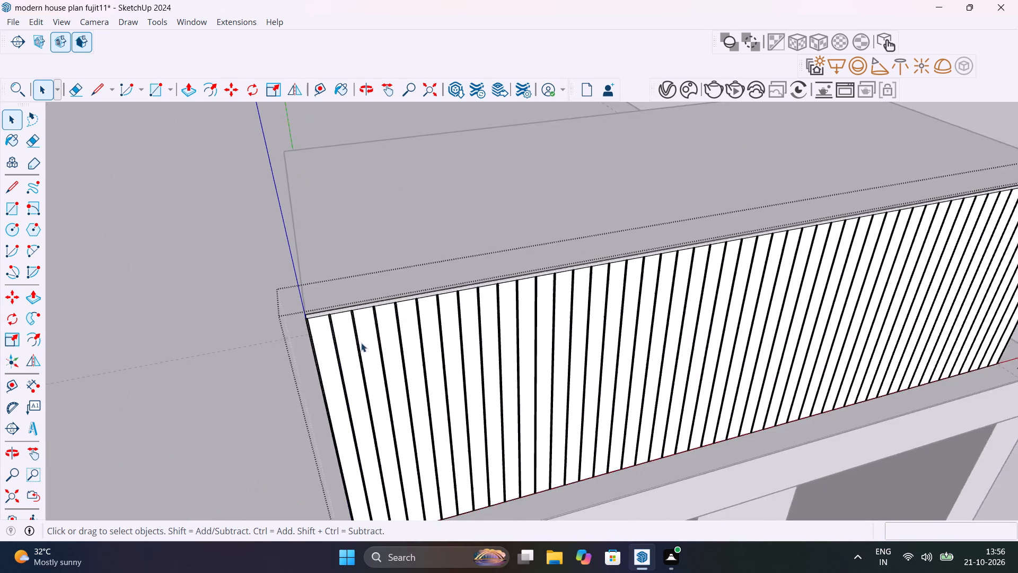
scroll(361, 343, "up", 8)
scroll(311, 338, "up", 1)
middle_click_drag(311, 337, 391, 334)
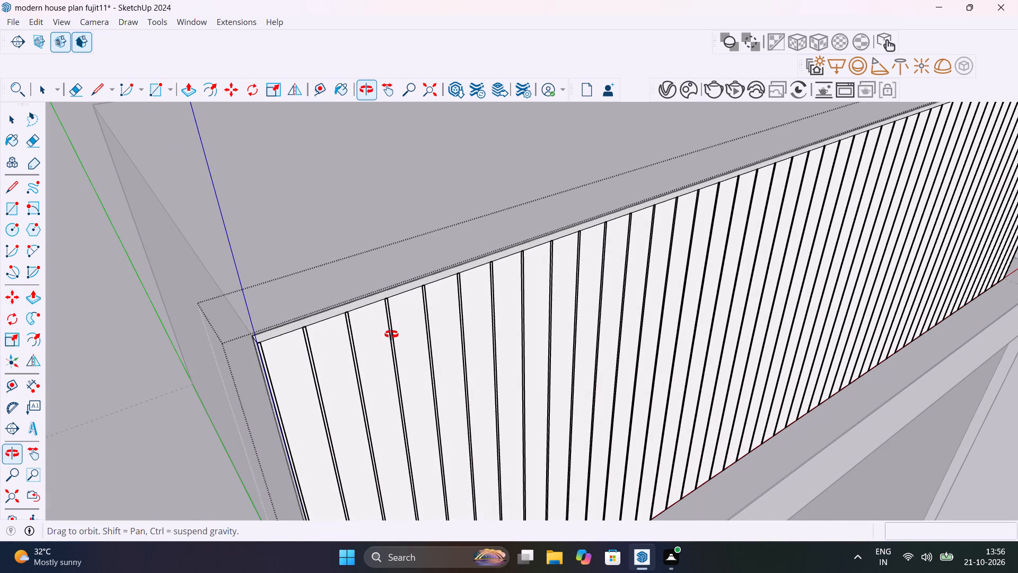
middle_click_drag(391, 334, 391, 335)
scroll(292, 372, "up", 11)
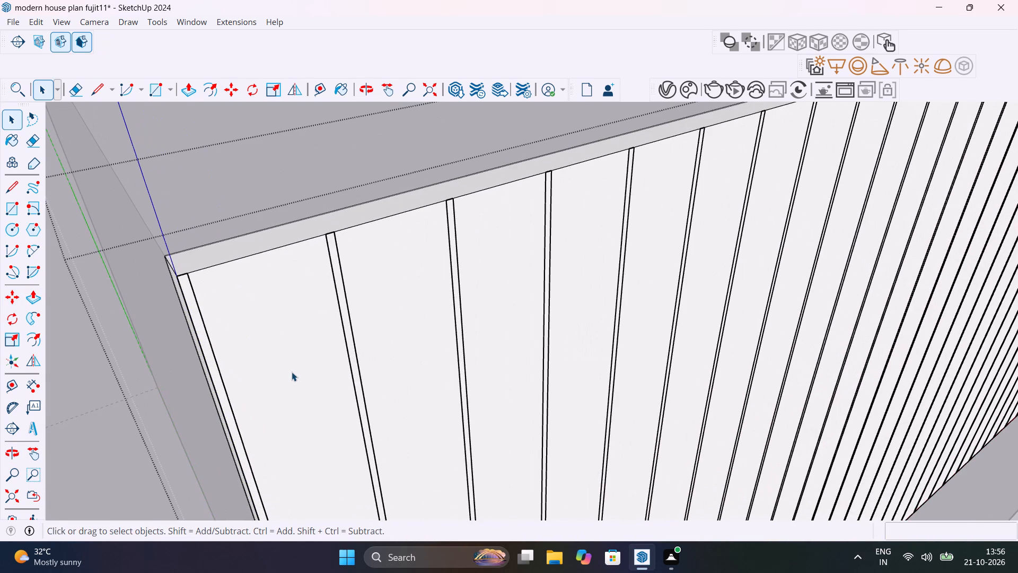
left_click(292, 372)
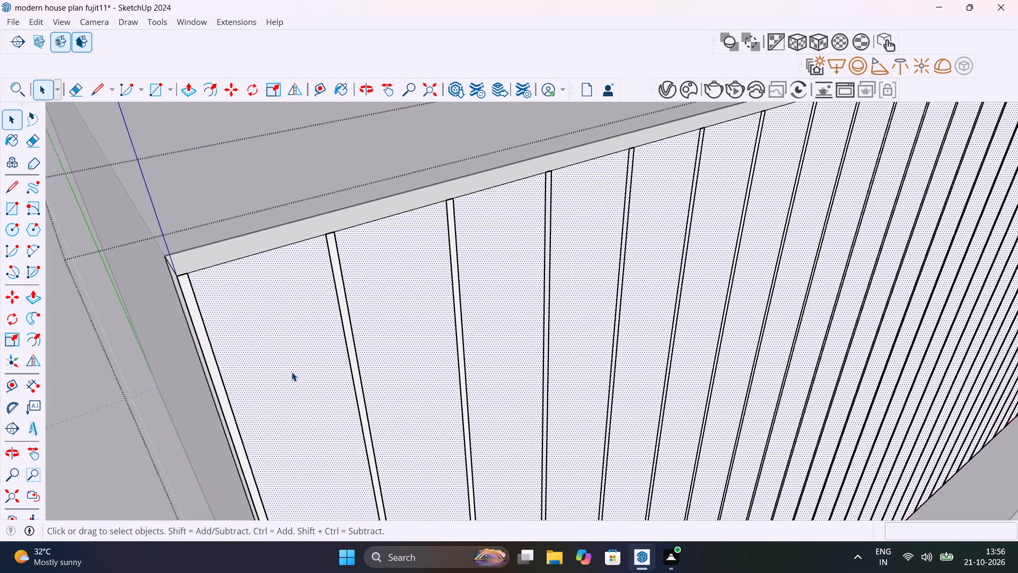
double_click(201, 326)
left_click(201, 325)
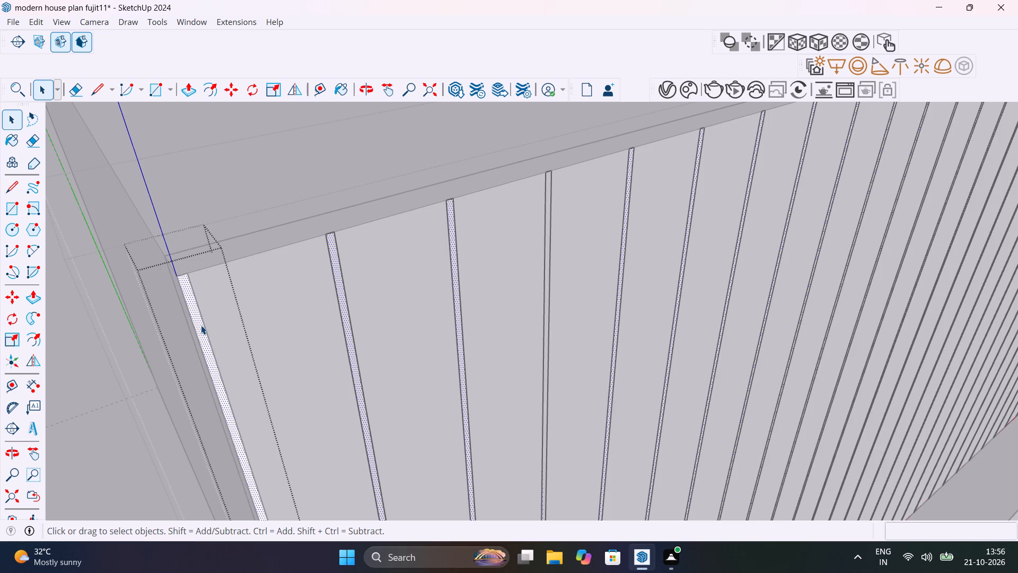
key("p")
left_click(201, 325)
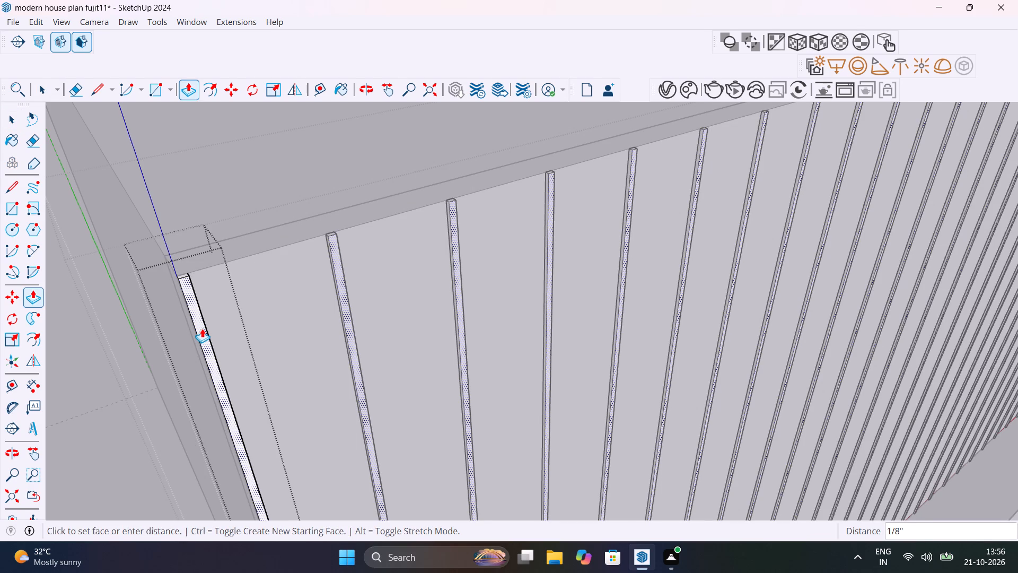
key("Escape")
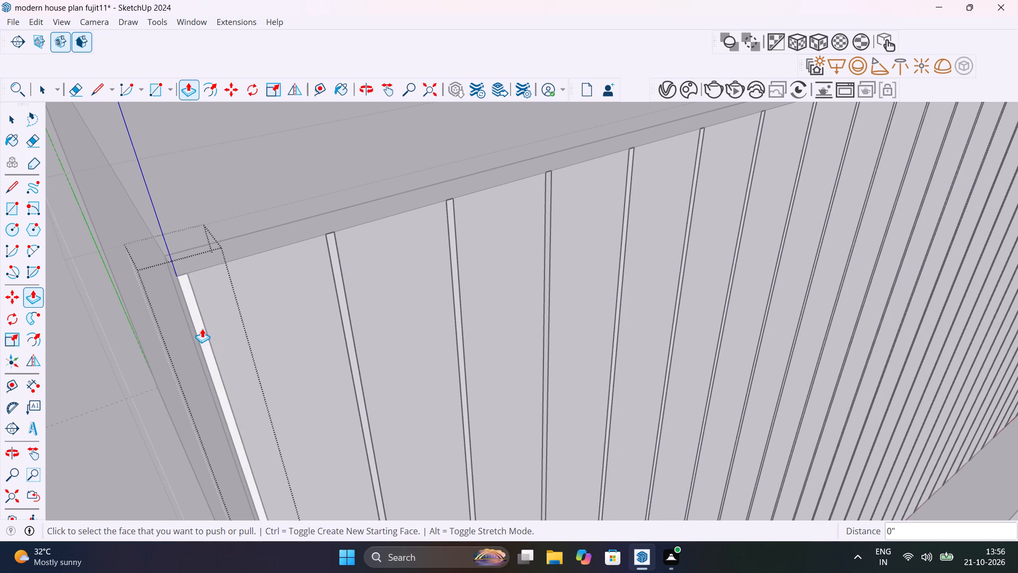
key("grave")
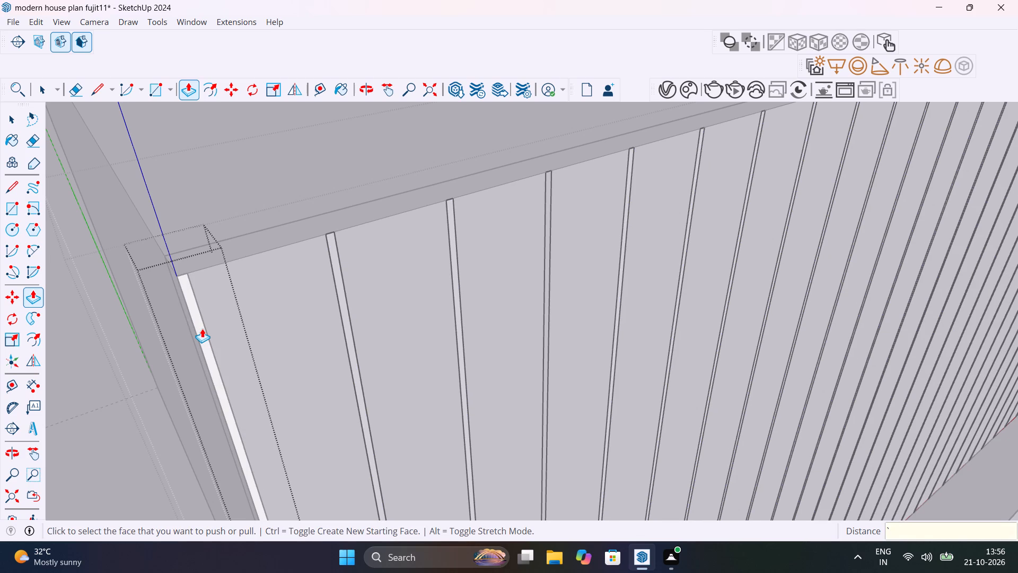
Undo the strip array and the far-end copy, keeping only the original strip component at the panel's end nearest the slatted wall.
key("ctrl+z")
key("ctrl+z")
key("ctrl+z")
key("ctrl+z")
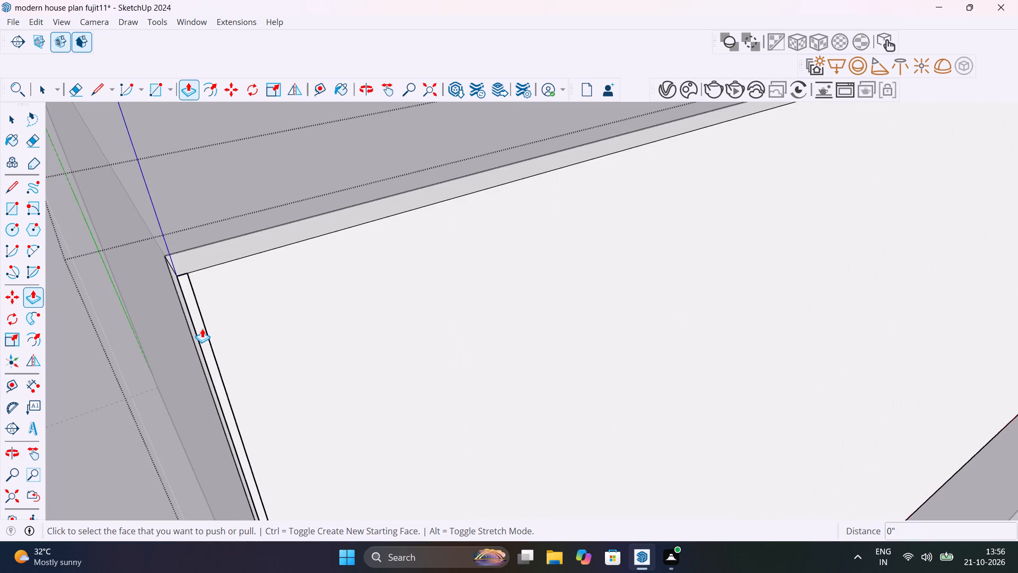
key("ctrl+z")
scroll(202, 328, "down", 7)
scroll(202, 329, "up", 5)
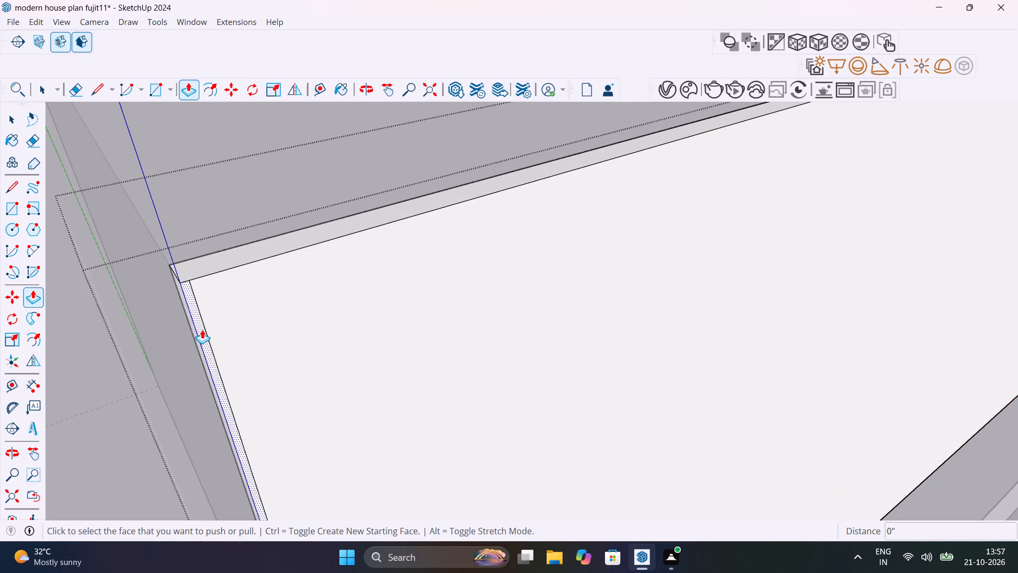
key("ctrl+y")
Copy the strip component about 12' 2 13/16" along the panel to its opposite top front corner.
key("space")
left_click(202, 329)
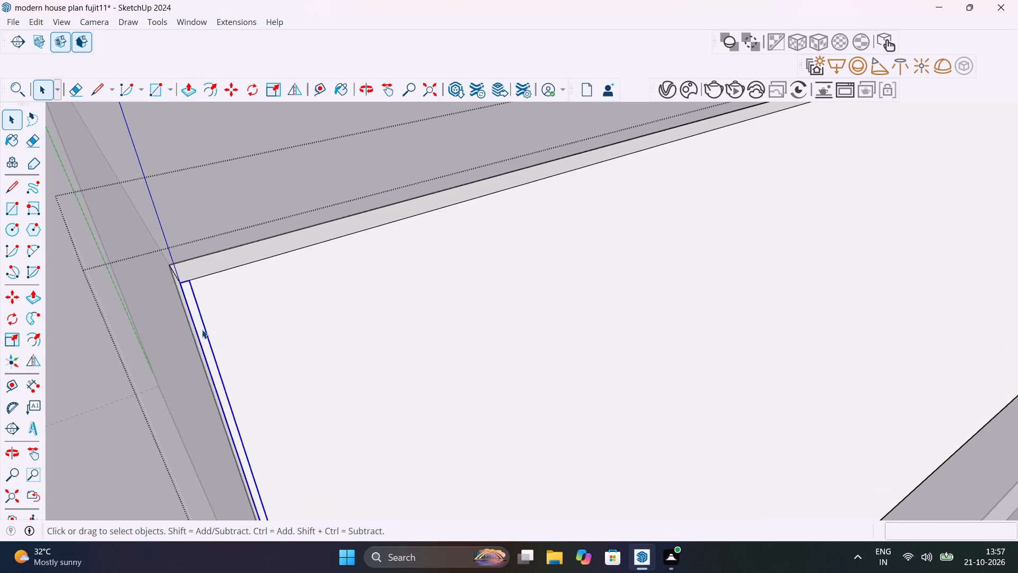
scroll(179, 322, "up", 6)
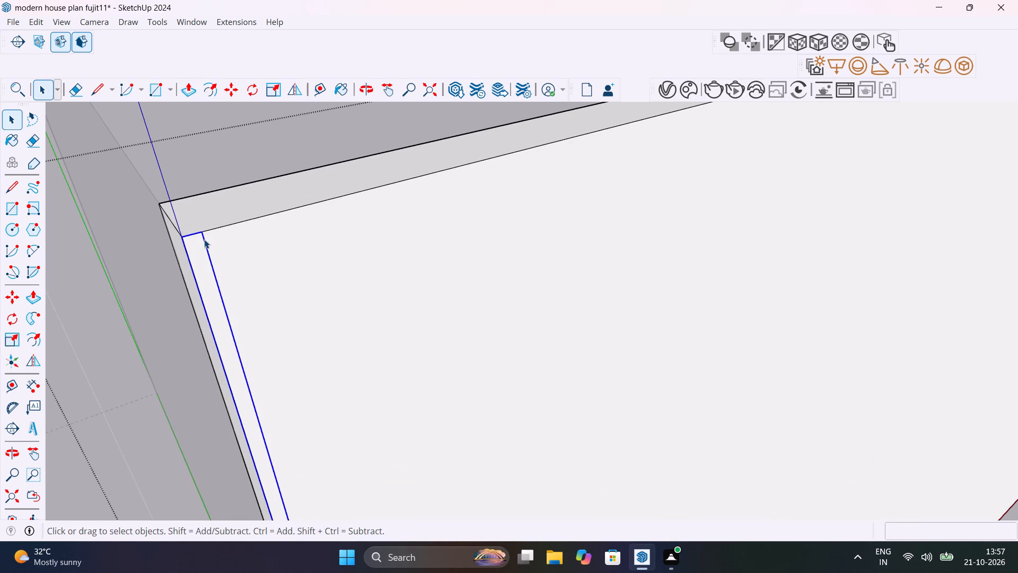
key("m")
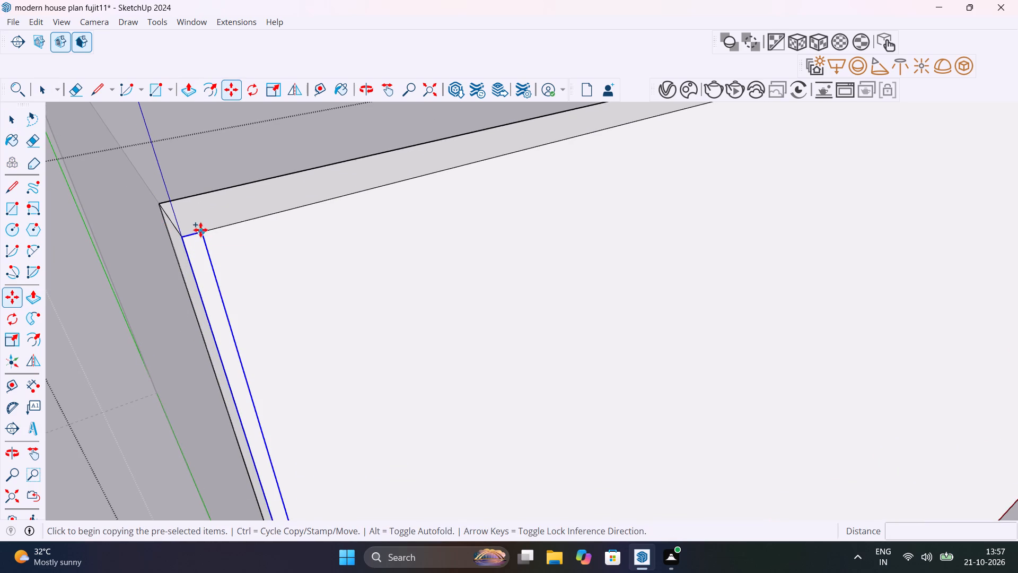
left_click(201, 232)
scroll(306, 242, "down", 20)
scroll(306, 242, "down", 16)
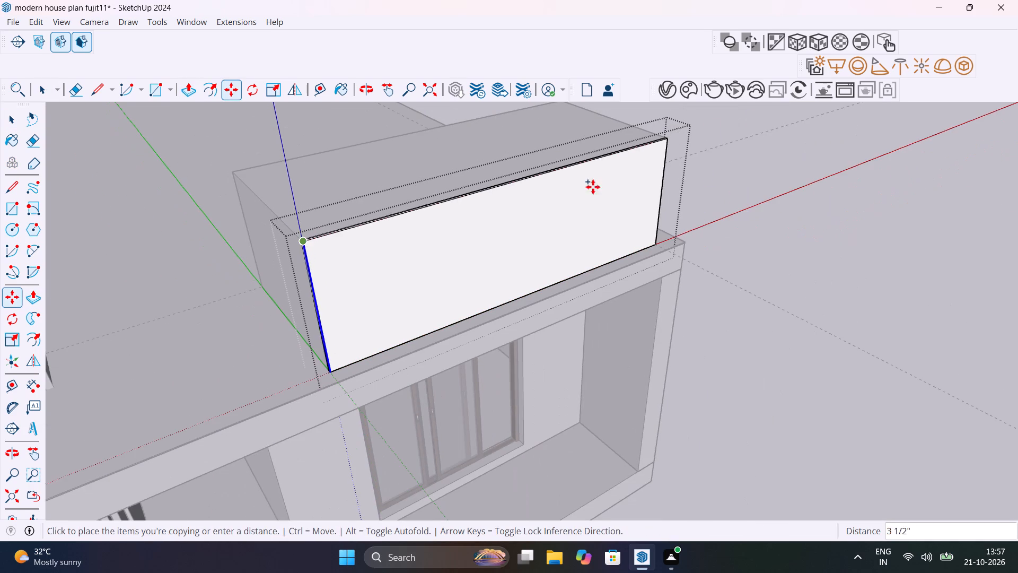
scroll(641, 152, "up", 20)
scroll(641, 152, "up", 3)
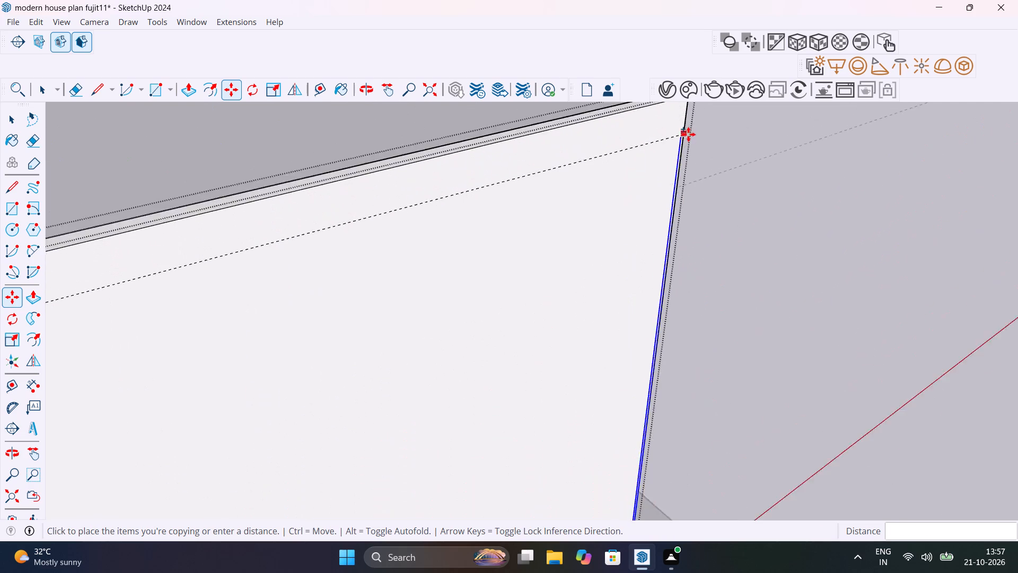
middle_click_drag(689, 134, 604, 371, "shift")
scroll(600, 325, "up", 13)
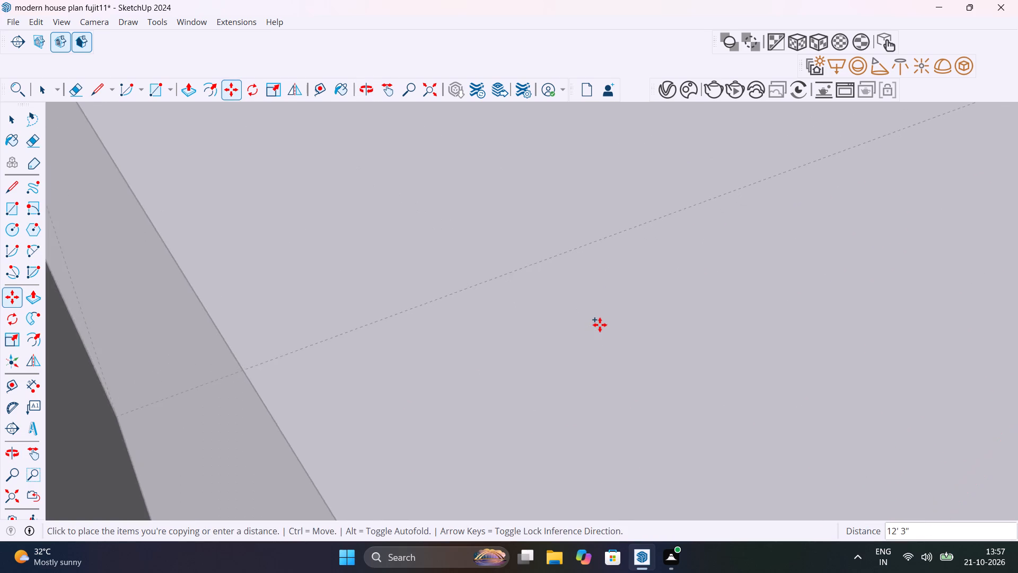
scroll(600, 325, "down", 8)
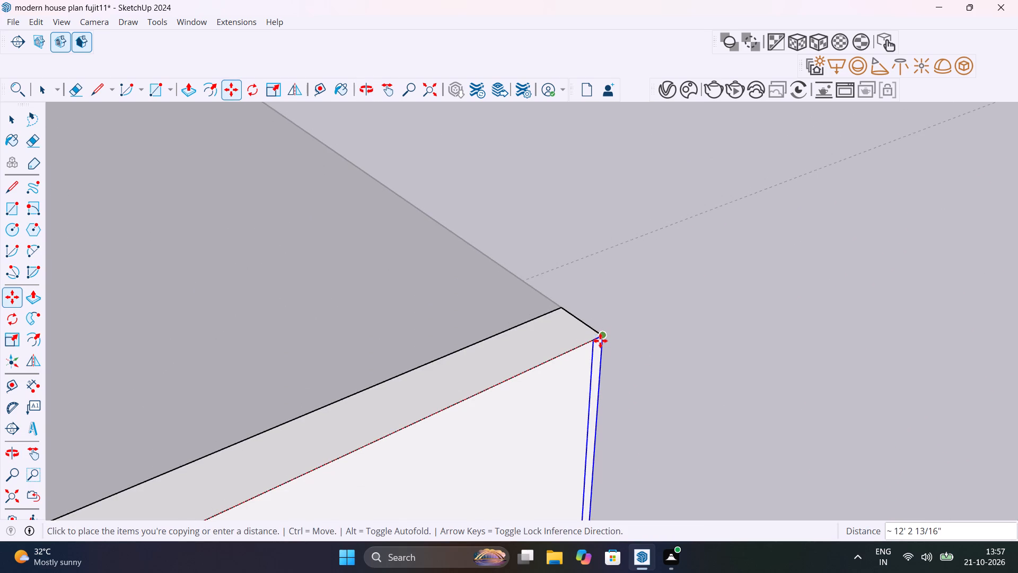
left_click(600, 341)
Fill the panel's front with evenly spaced strip copies between both ends, trying 98 and 100 divisions and settling on 200.
scroll(531, 377, "down", 20)
scroll(531, 377, "down", 19)
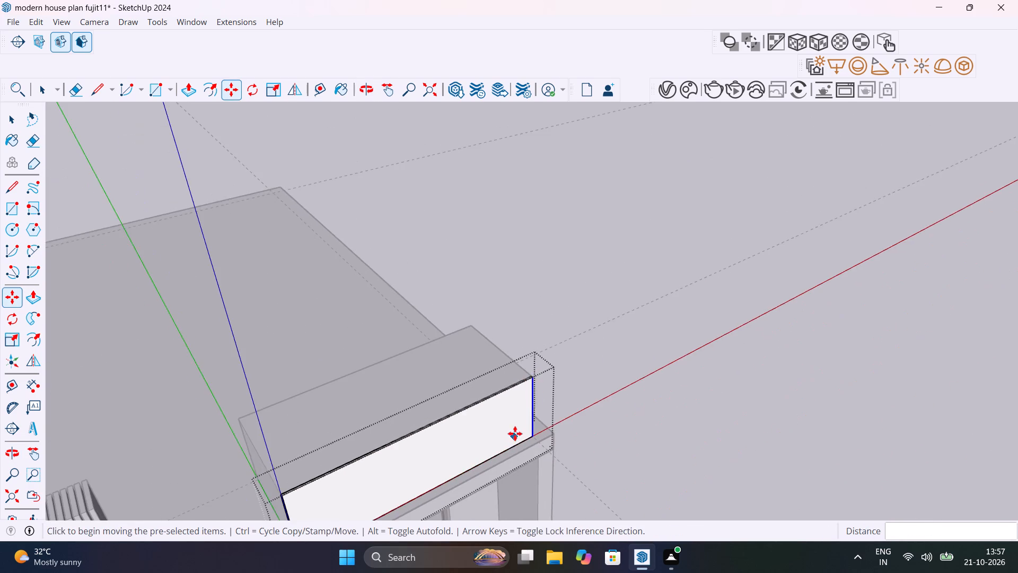
middle_click_drag(520, 423, 583, 327, "shift")
type("98/")
key("Return")
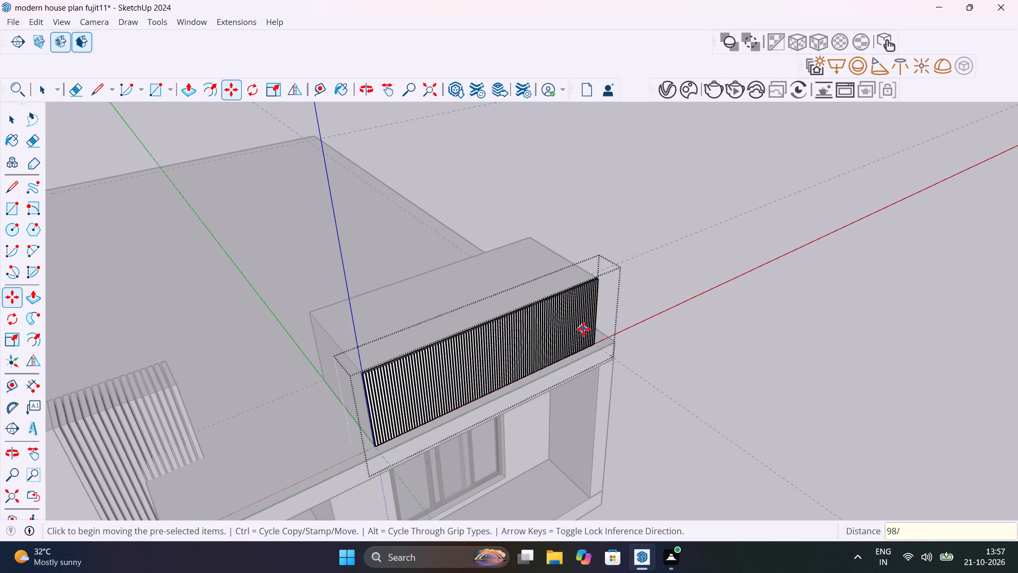
scroll(384, 383, "up", 13)
scroll(308, 378, "up", 5)
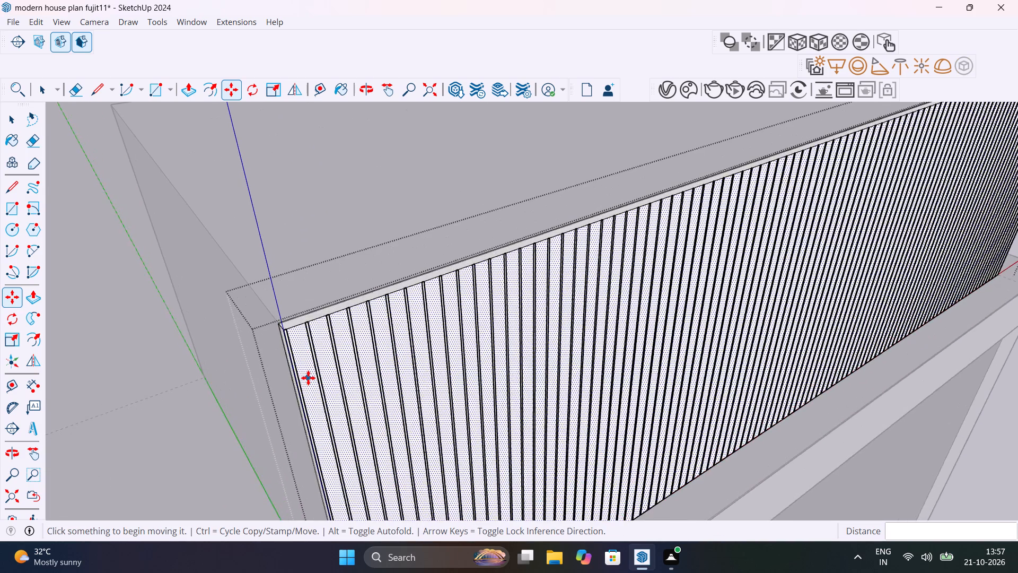
scroll(308, 378, "up", 7)
type("100/")
key("Return")
type("200/")
key("Return")
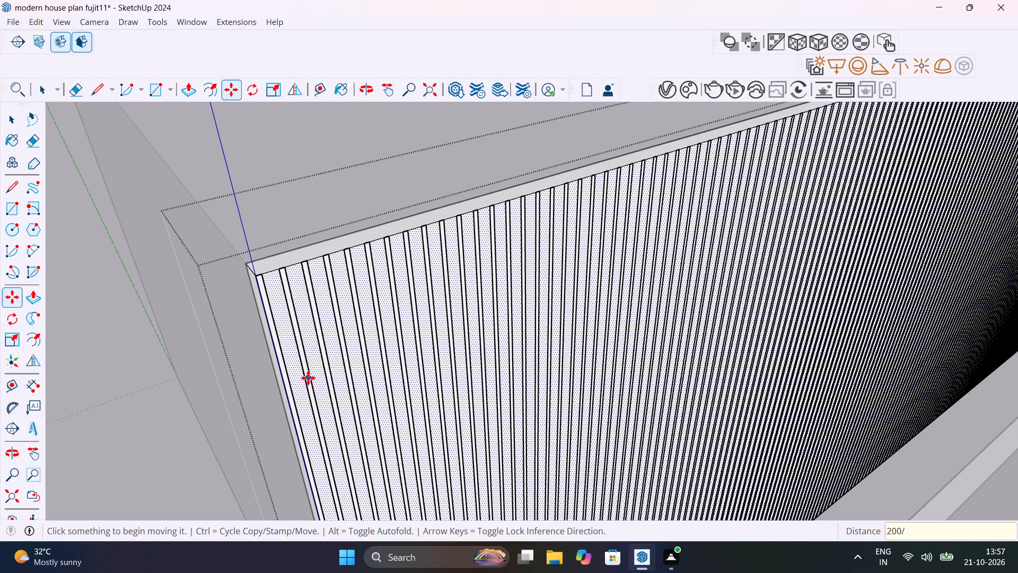
Push/Pull the strip component's front face outward, trying 1" and settling on 0.2", and finish editing the component and panel.
key("space")
scroll(343, 405, "down", 19)
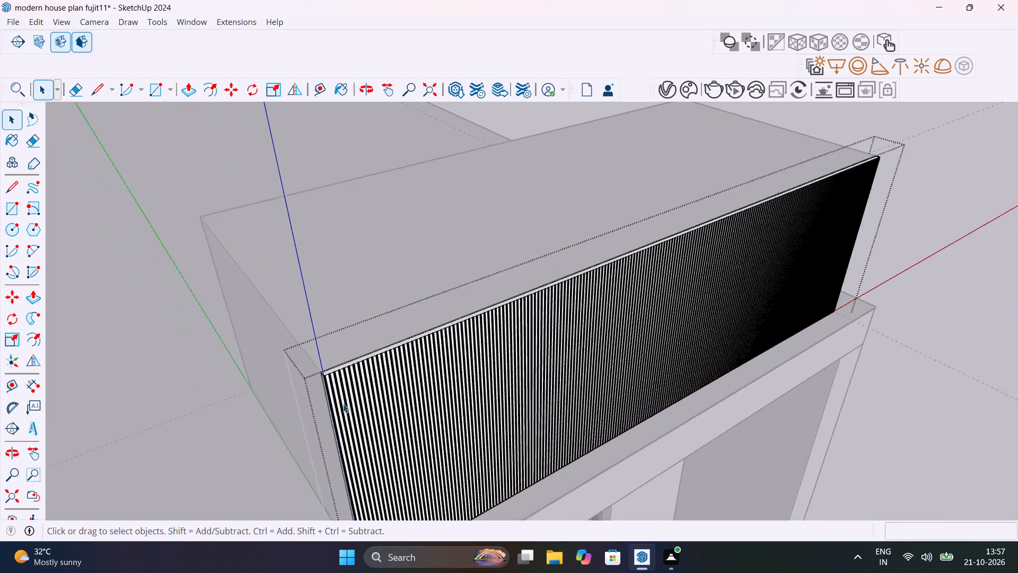
scroll(343, 404, "down", 3)
middle_click_drag(396, 419, 343, 390)
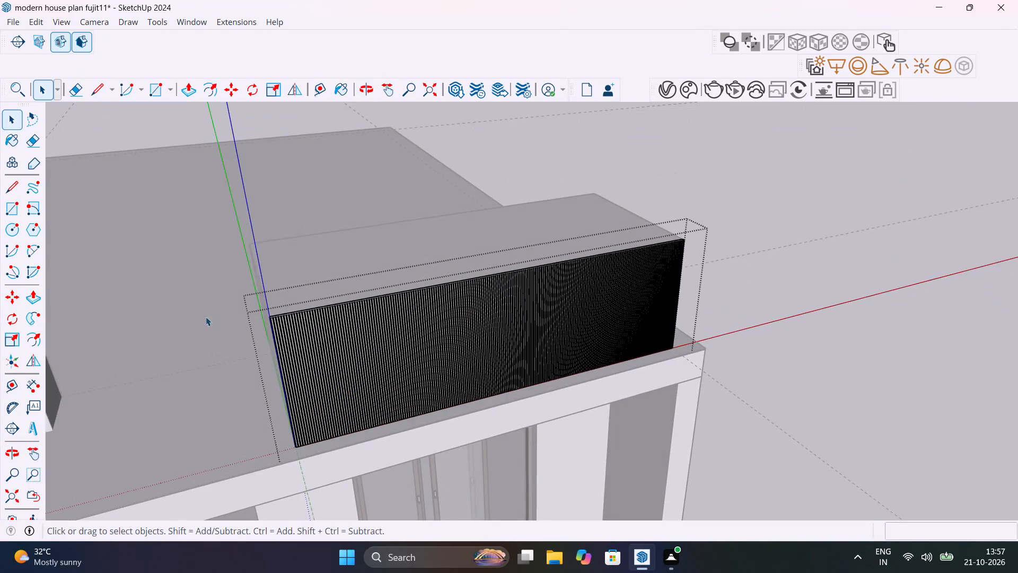
scroll(234, 316, "up", 12)
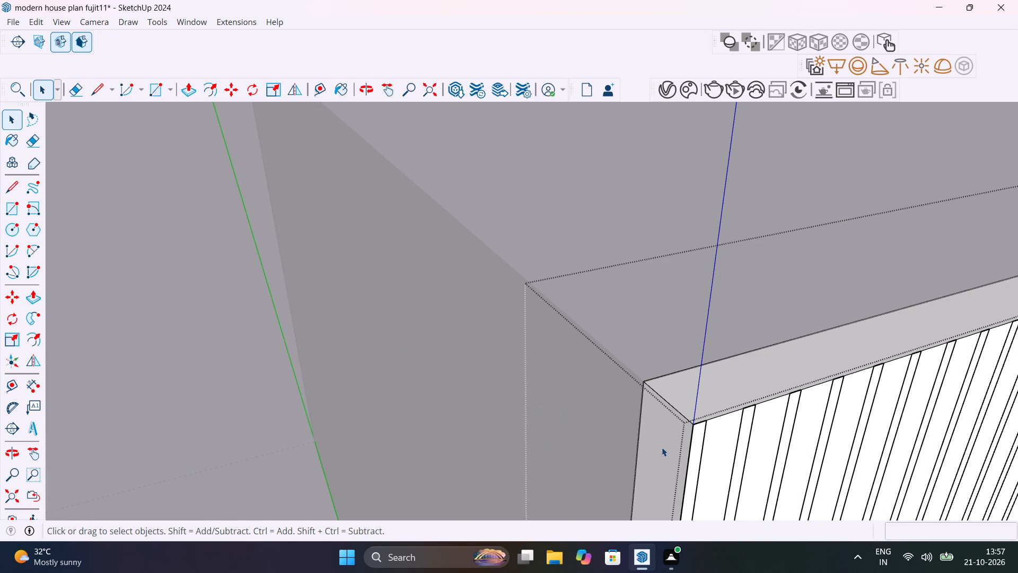
middle_click_drag(654, 444, 458, 327, "shift")
left_click(484, 342)
double_click(484, 341)
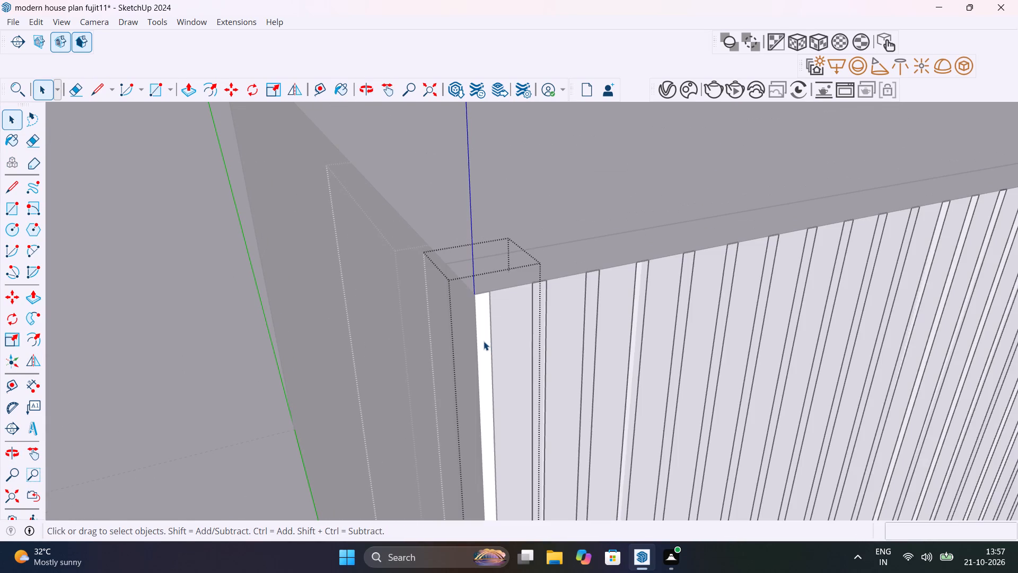
key("p")
left_click(484, 341)
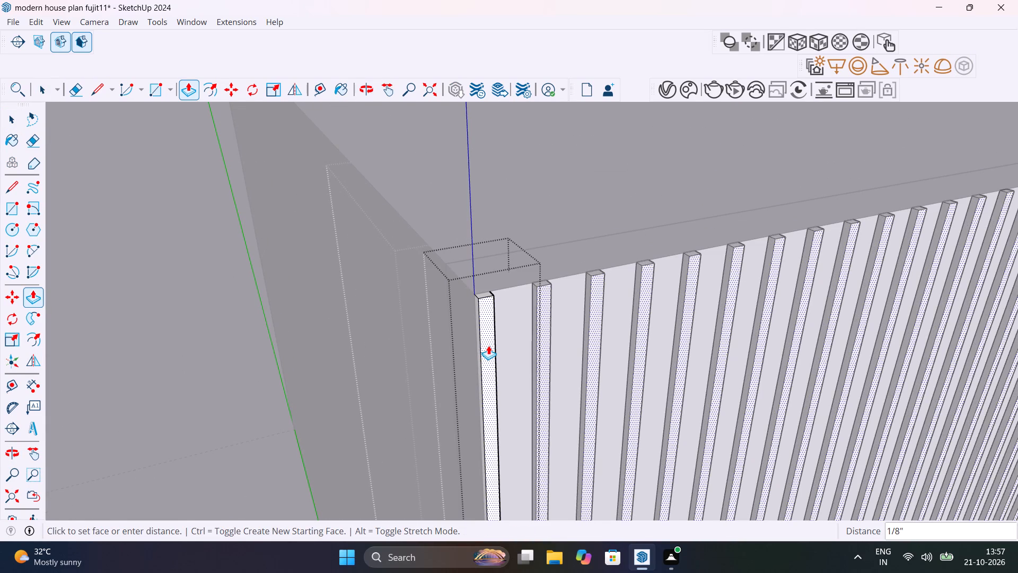
type("1\"")
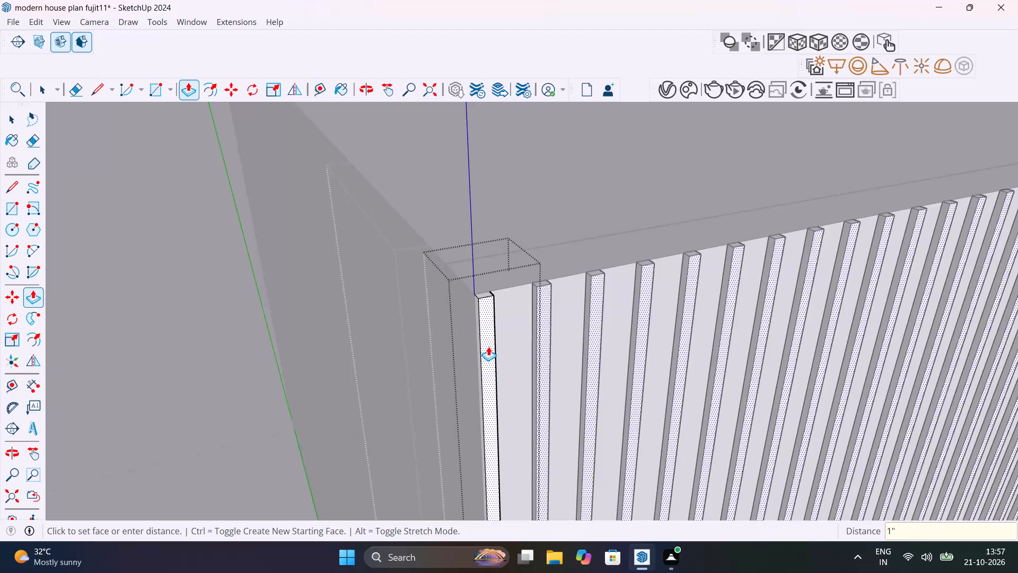
key("Return")
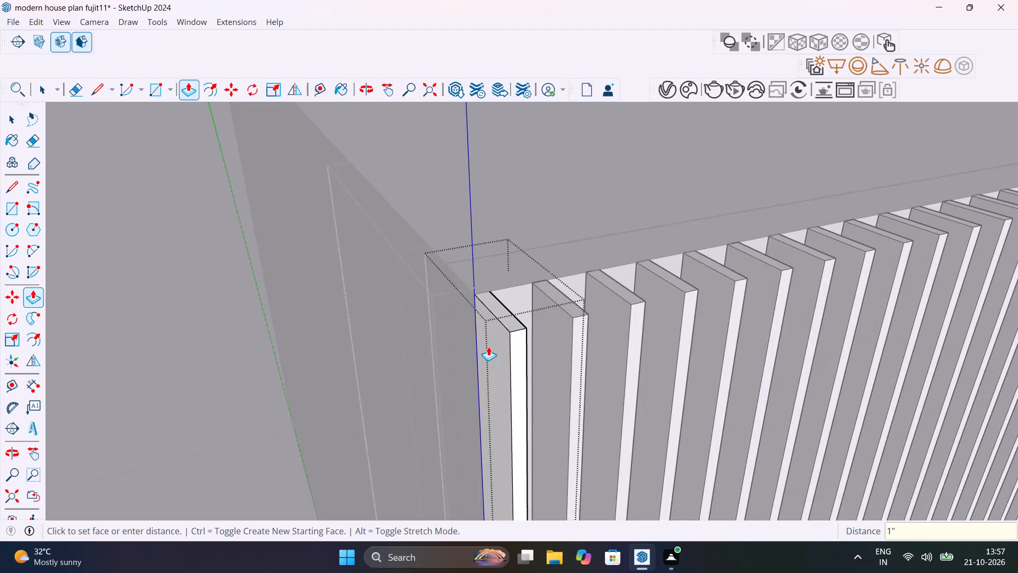
type("0.2\"")
key("Return")
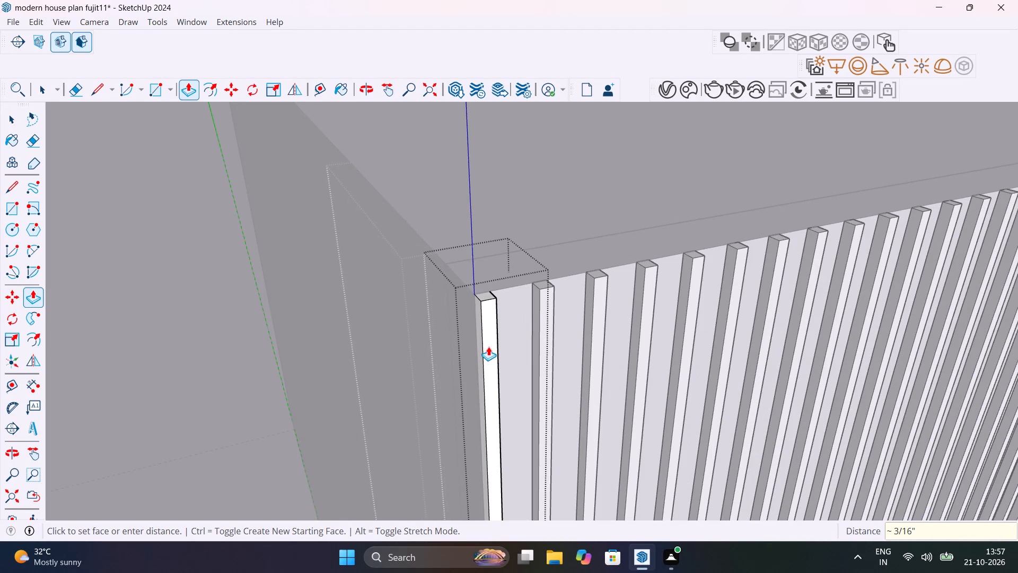
key("space")
scroll(488, 346, "down", 16)
scroll(488, 346, "down", 20)
scroll(488, 346, "down", 3)
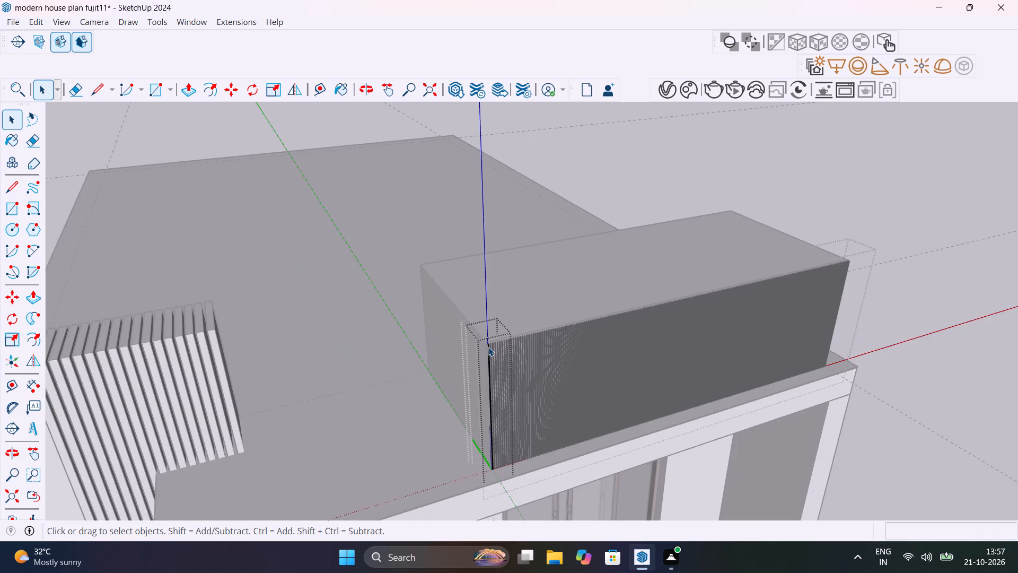
scroll(488, 347, "down", 6)
left_click(739, 244)
middle_click_drag(770, 283, 561, 187)
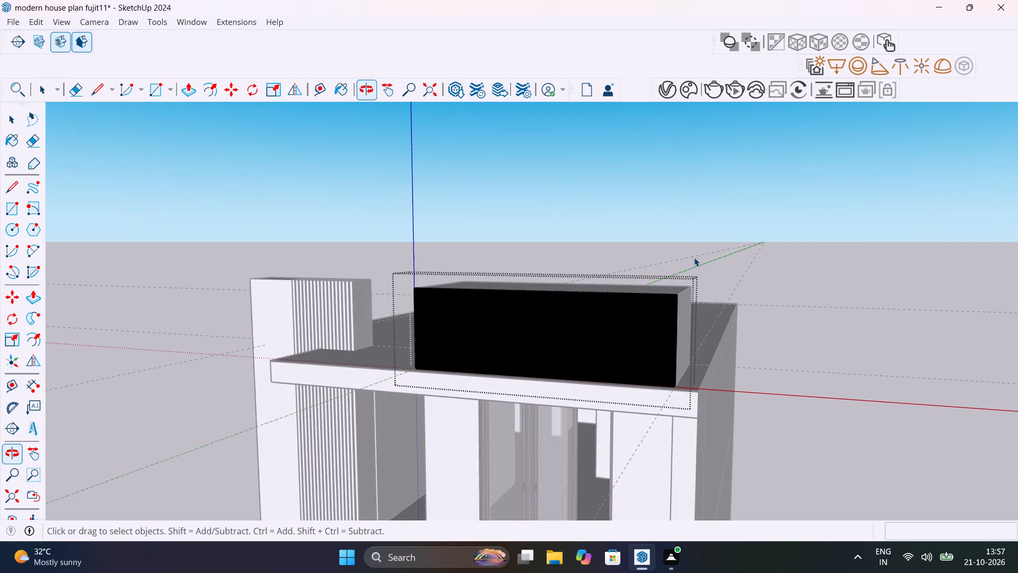
left_click(875, 275)
Examine the rooftop box's strip-covered front up close and against the whole house facade.
middle_click_drag(559, 355, 657, 423)
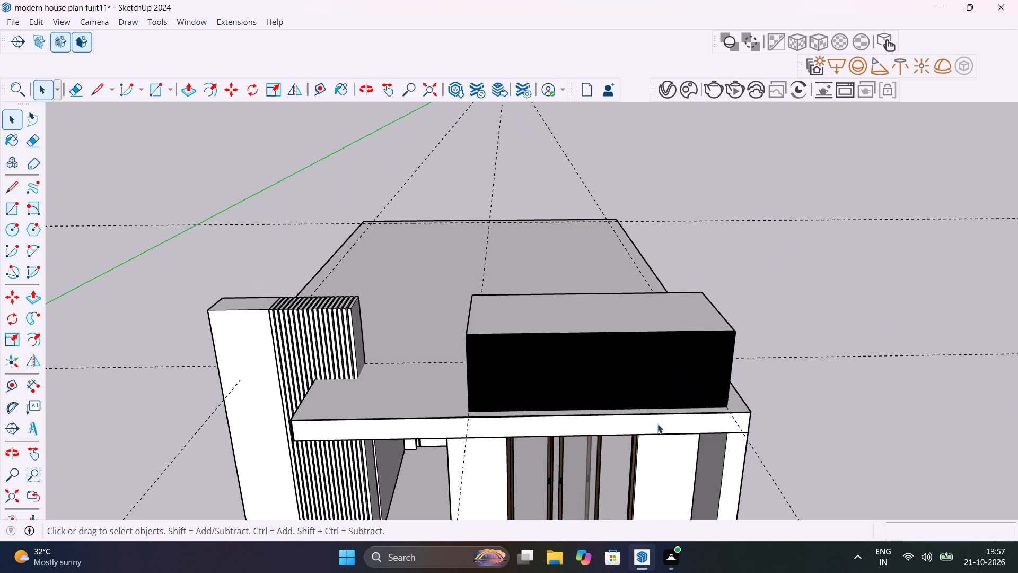
scroll(508, 364, "up", 7)
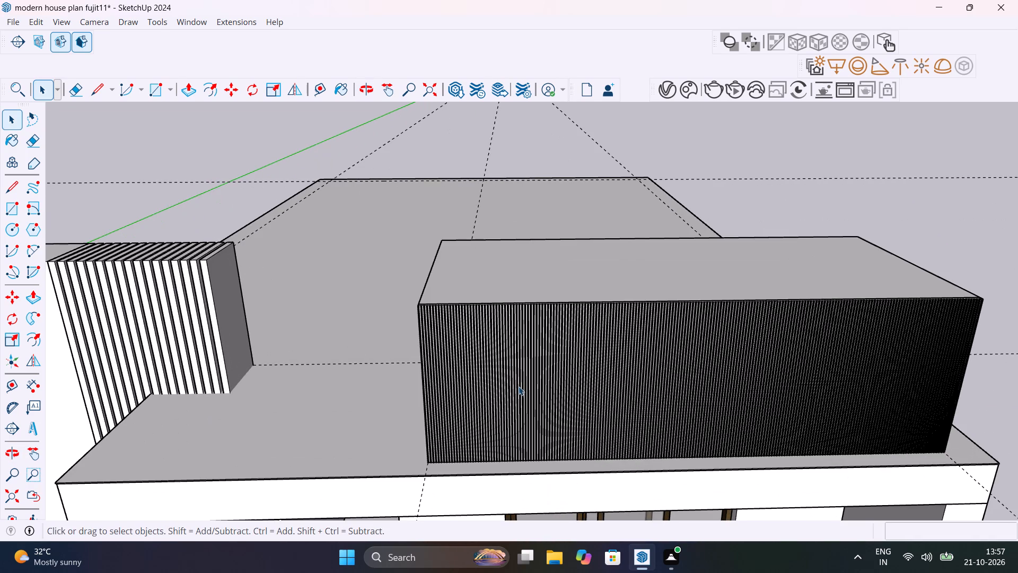
scroll(519, 385, "down", 16)
middle_click_drag(572, 447, 522, 273)
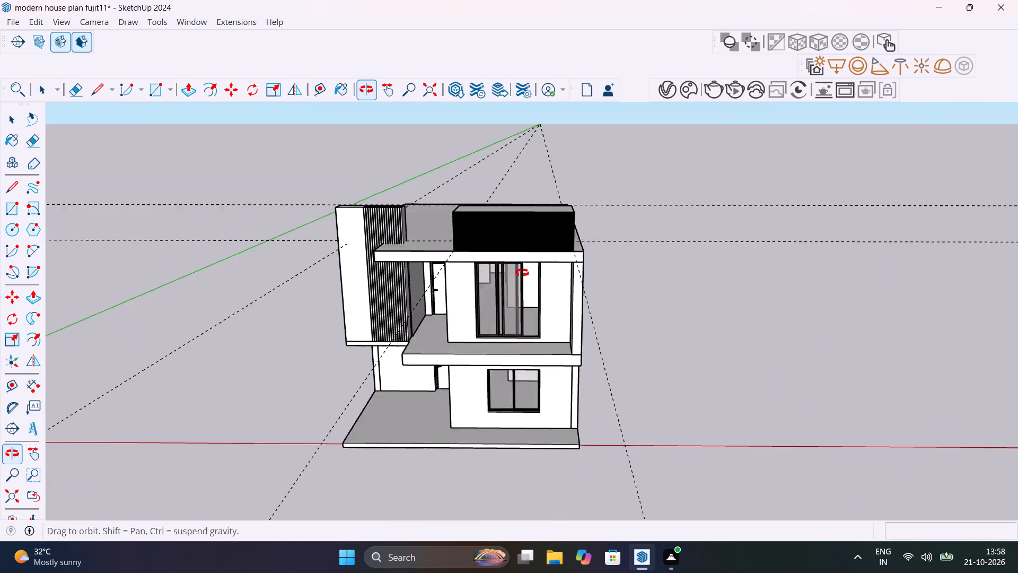
middle_click_drag(522, 273, 521, 242)
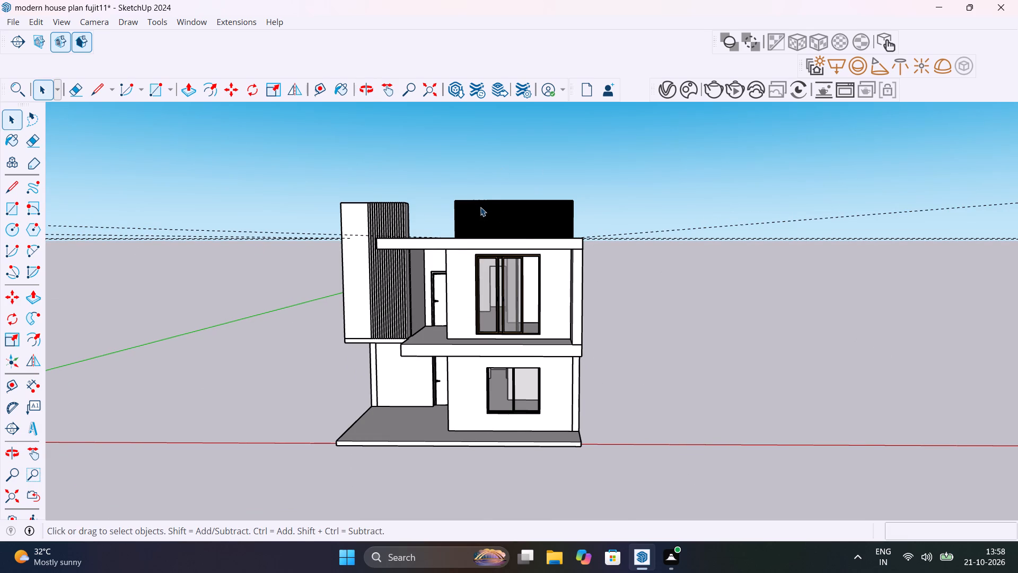
scroll(499, 211, "up", 16)
middle_click_drag(507, 218, 608, 309)
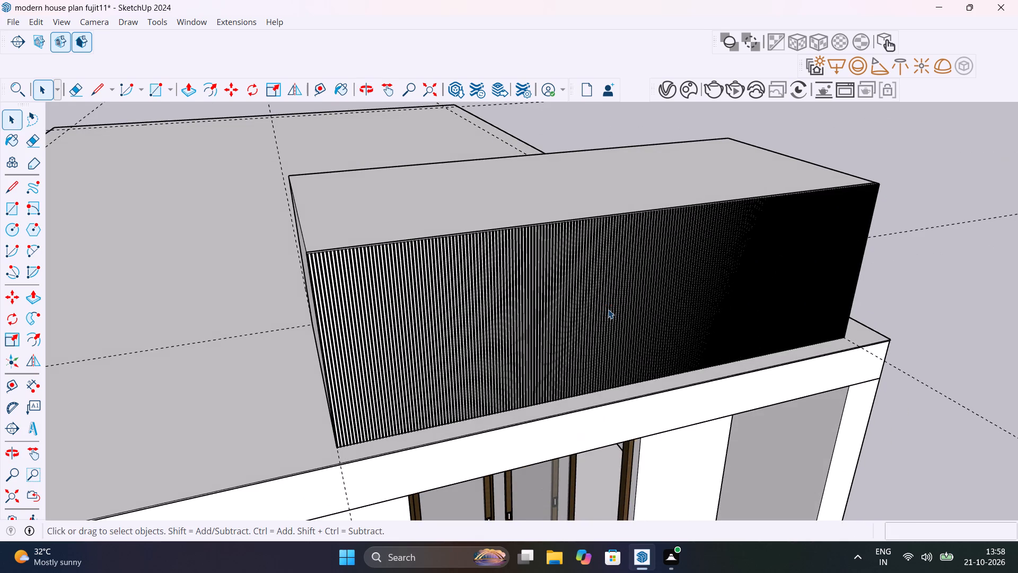
Undo the strip's Push/Pull and the strip copies across the rooftop panel, back to the single end strip.
key("ctrl+z")
key("ctrl+z")
key("ctrl+z")
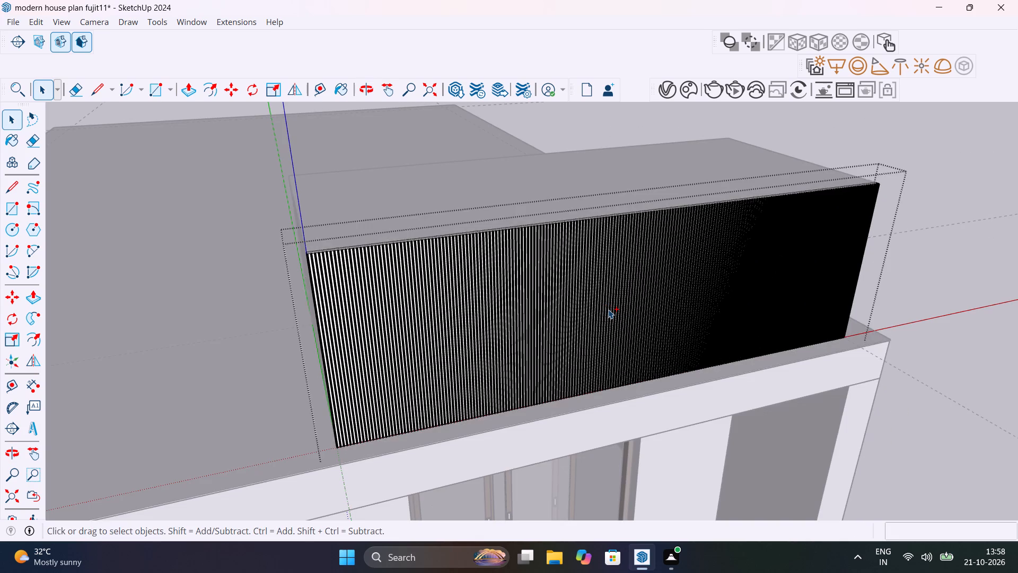
key("ctrl+z")
key("ctrl+z")
key("ctrl+z")
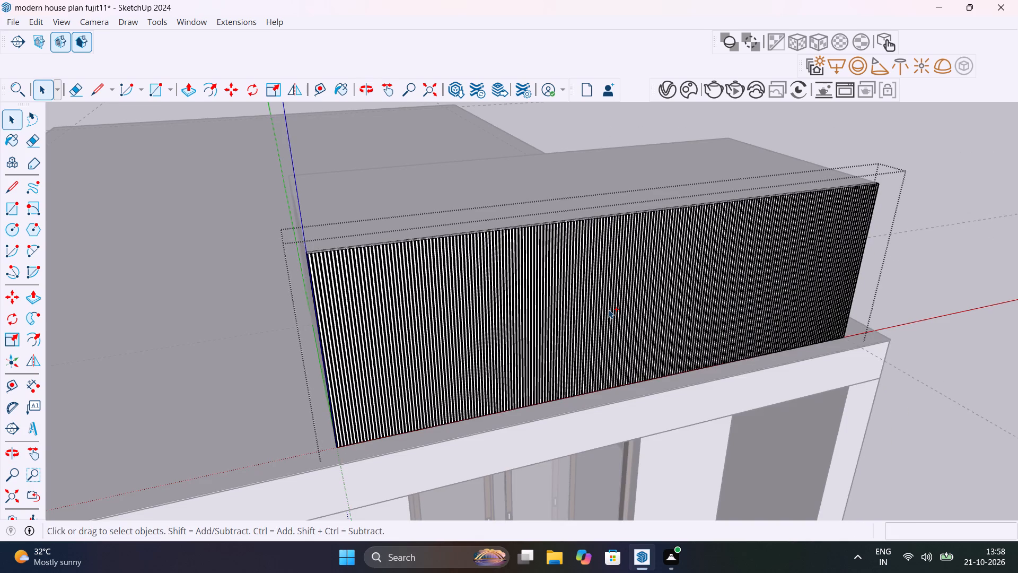
key("ctrl+z")
Delete the remaining strip component at the panel's end nearest the slatted wall, plus the narrow face and dividing edge there.
scroll(312, 268, "up", 13)
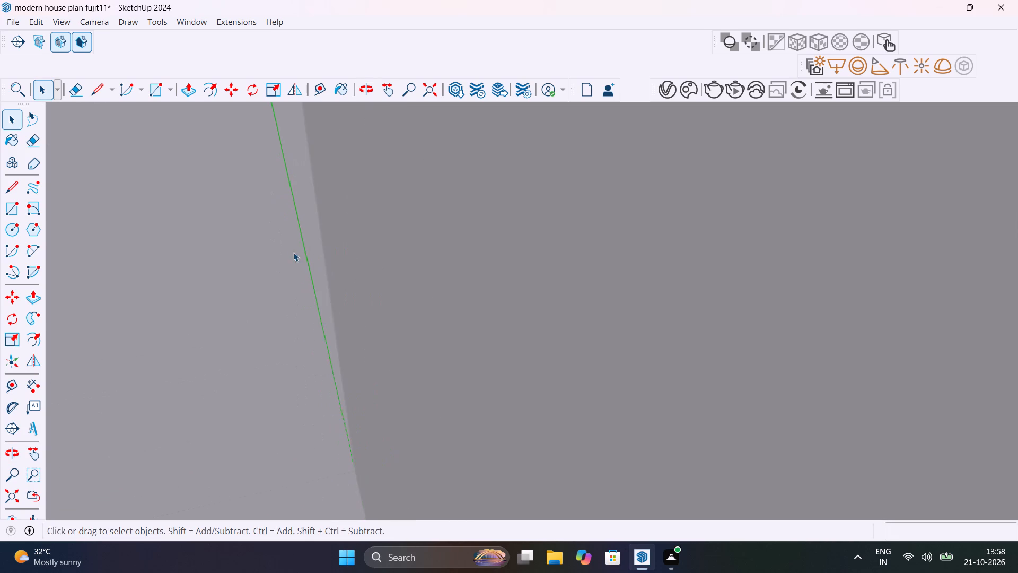
scroll(293, 252, "up", 5)
scroll(300, 248, "down", 15)
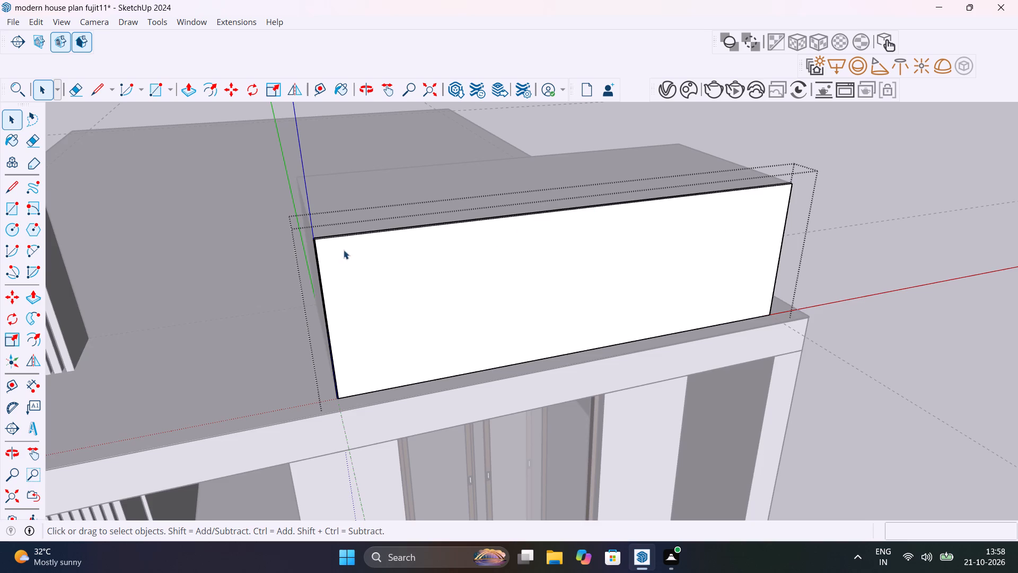
scroll(310, 236, "up", 18)
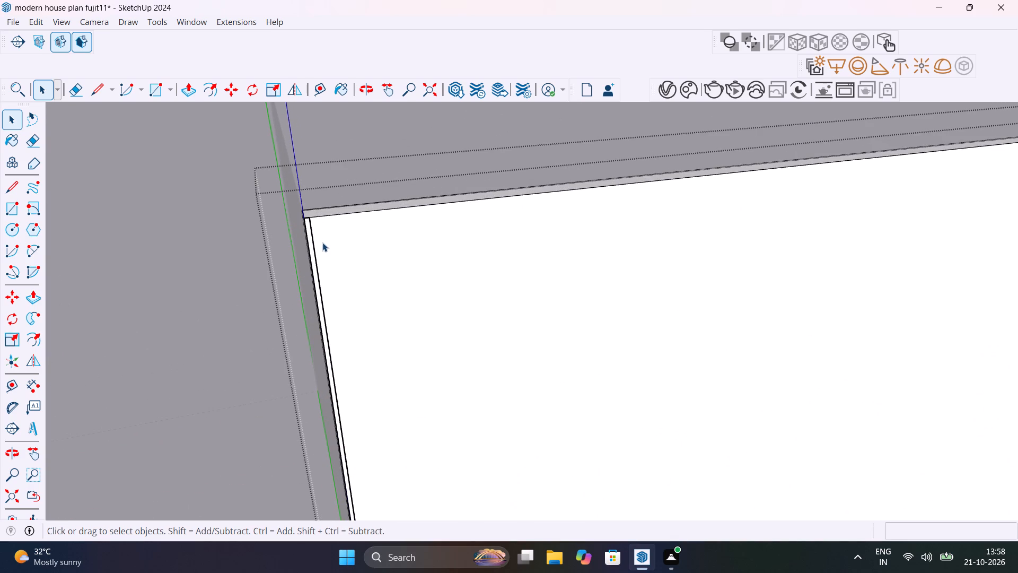
scroll(322, 238, "up", 13)
scroll(325, 222, "down", 12)
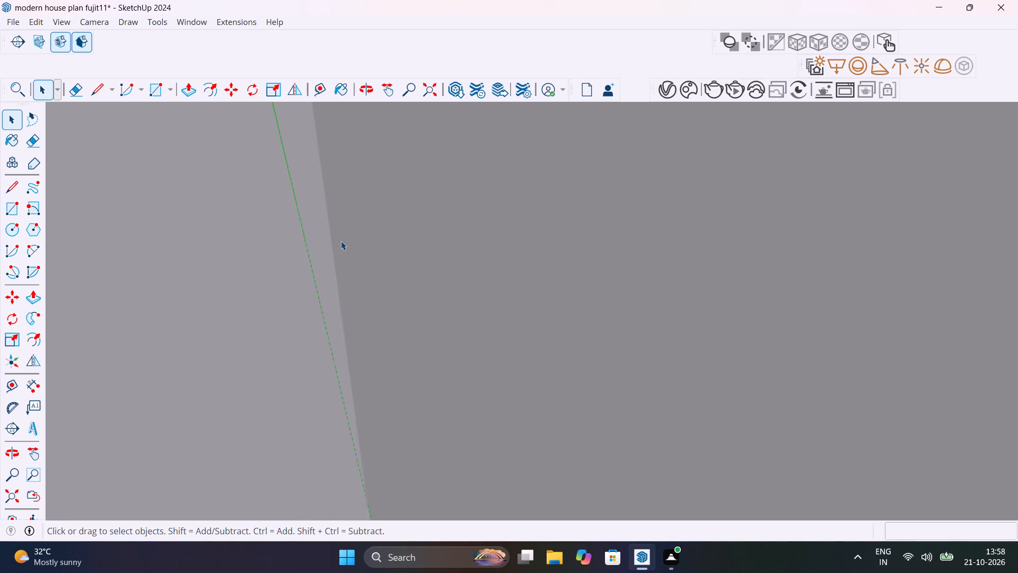
scroll(341, 241, "down", 10)
scroll(440, 282, "up", 12)
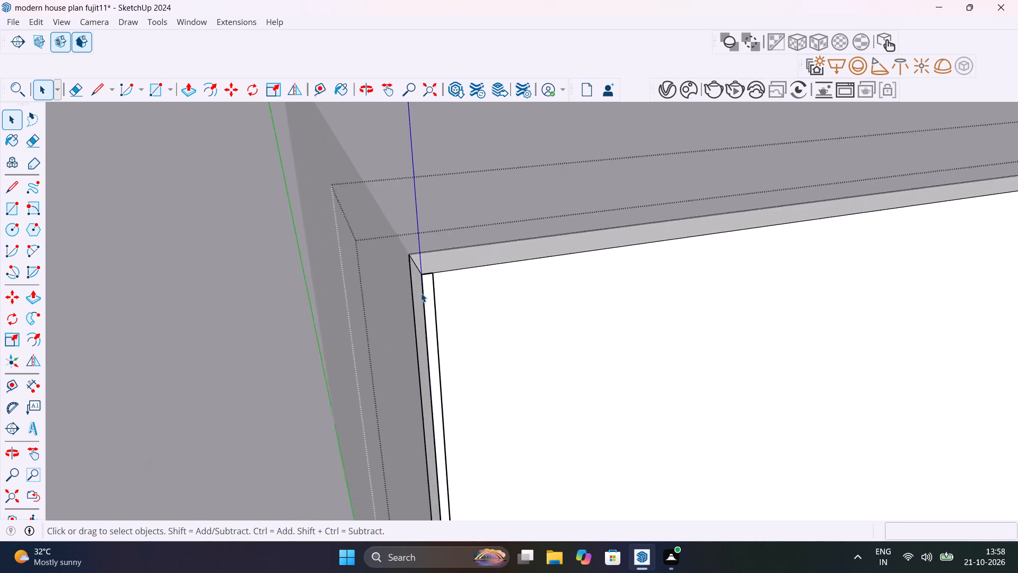
scroll(421, 293, "up", 1)
left_click(431, 288)
key("Delete")
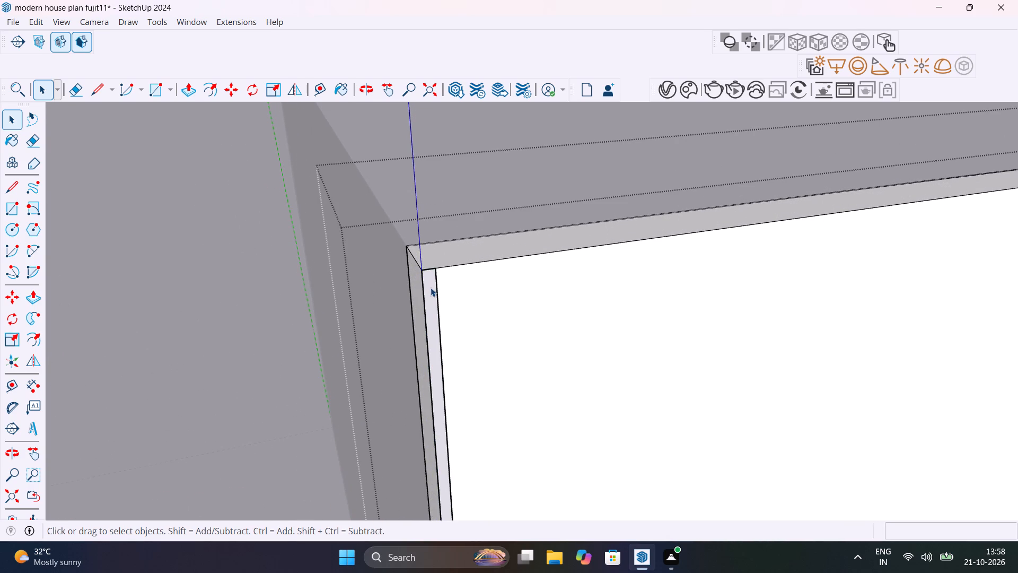
left_click(431, 288)
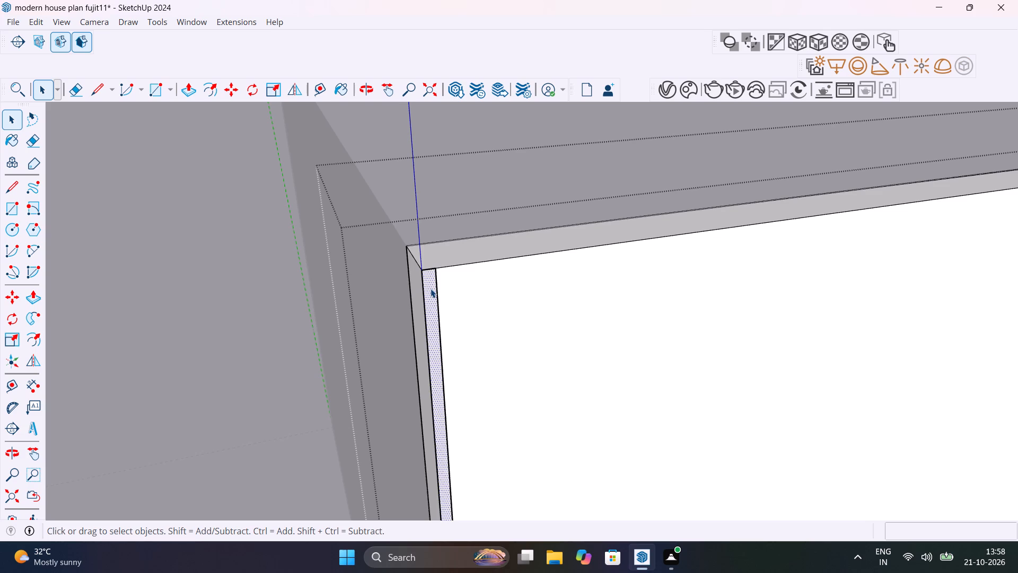
key("Delete")
left_click(437, 294)
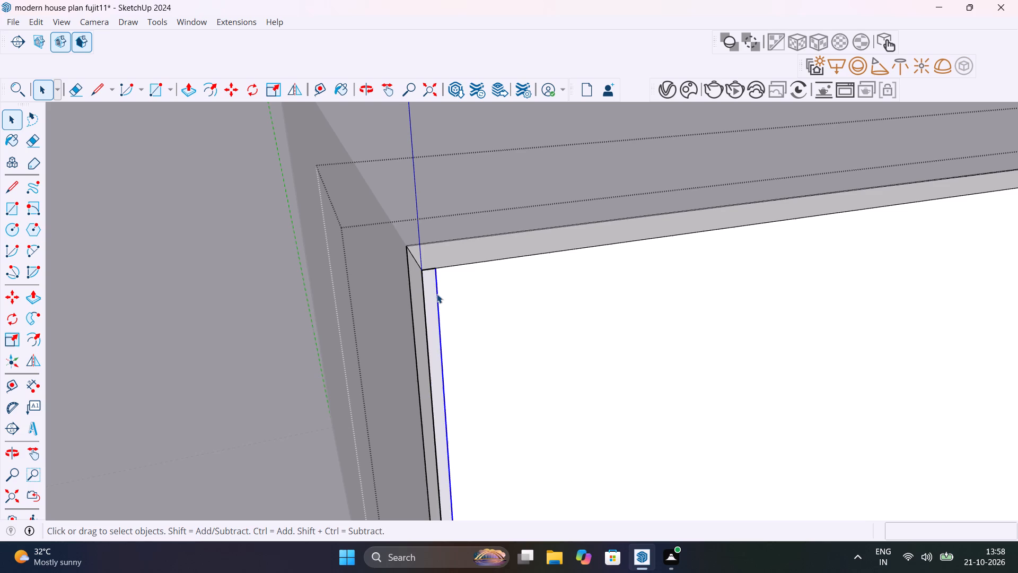
key("Delete")
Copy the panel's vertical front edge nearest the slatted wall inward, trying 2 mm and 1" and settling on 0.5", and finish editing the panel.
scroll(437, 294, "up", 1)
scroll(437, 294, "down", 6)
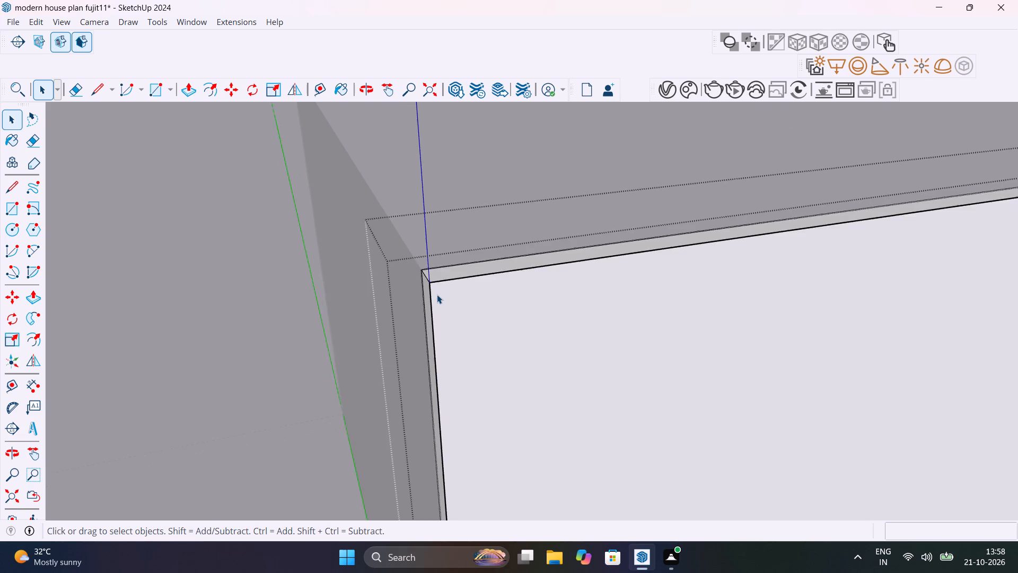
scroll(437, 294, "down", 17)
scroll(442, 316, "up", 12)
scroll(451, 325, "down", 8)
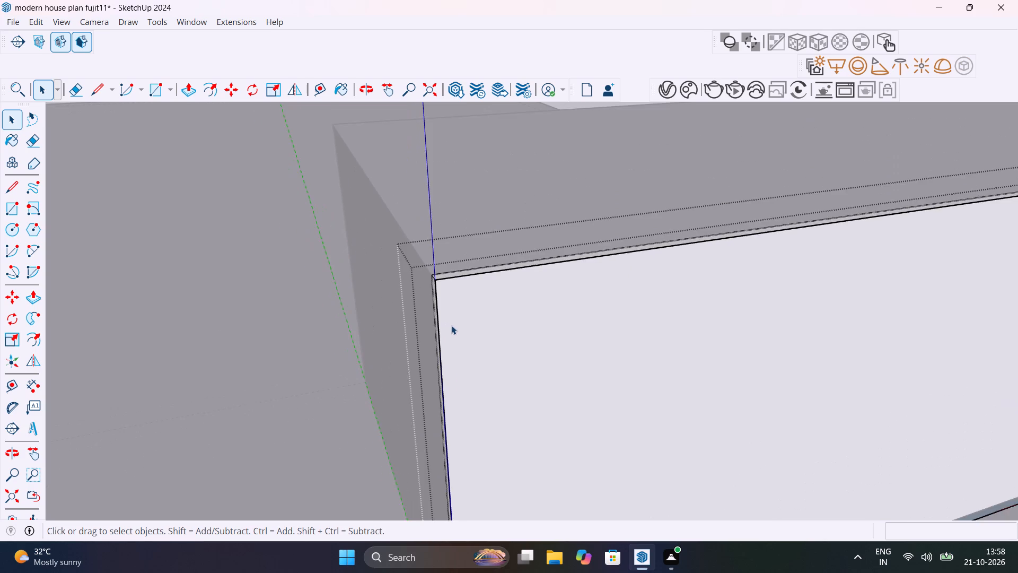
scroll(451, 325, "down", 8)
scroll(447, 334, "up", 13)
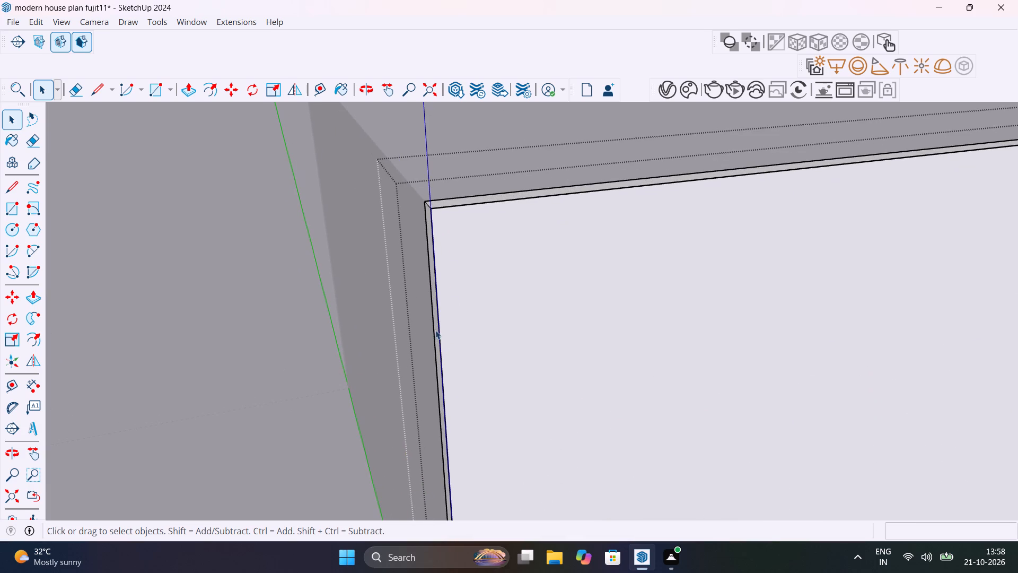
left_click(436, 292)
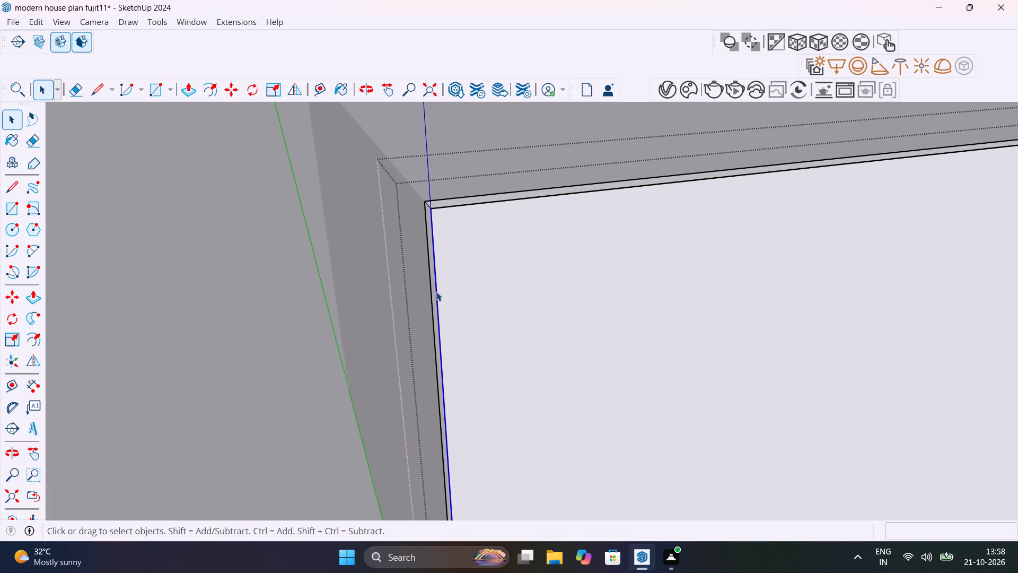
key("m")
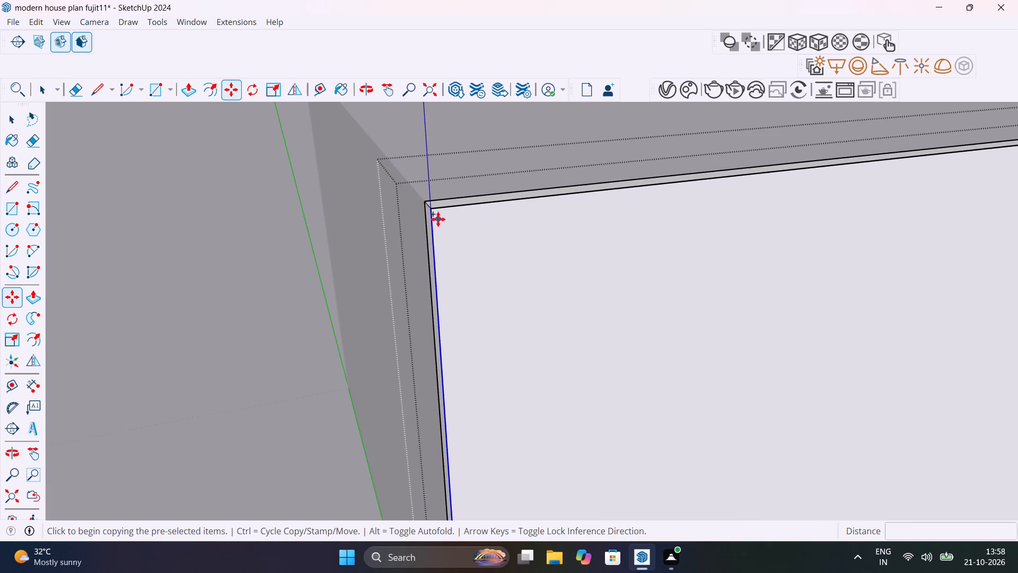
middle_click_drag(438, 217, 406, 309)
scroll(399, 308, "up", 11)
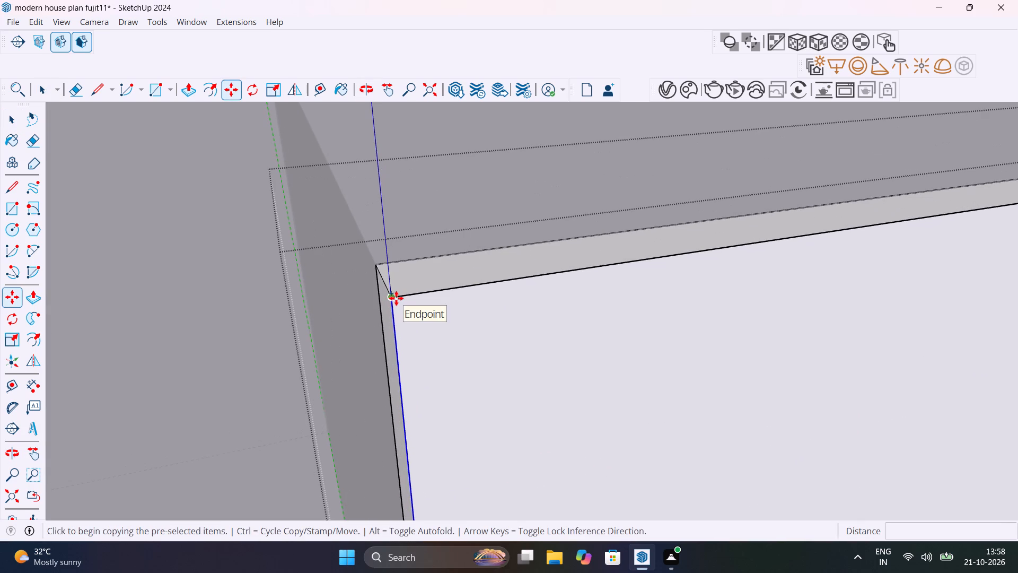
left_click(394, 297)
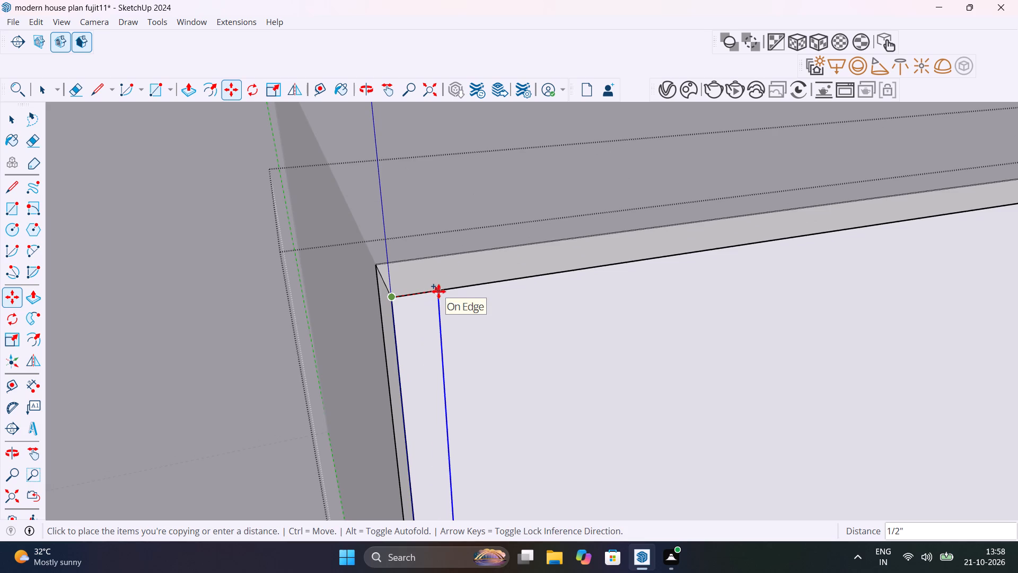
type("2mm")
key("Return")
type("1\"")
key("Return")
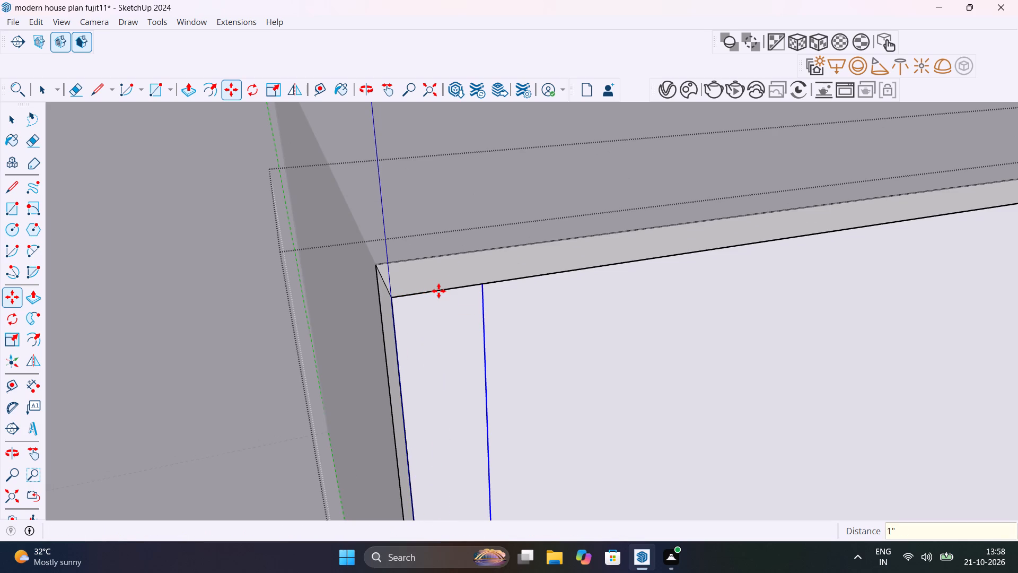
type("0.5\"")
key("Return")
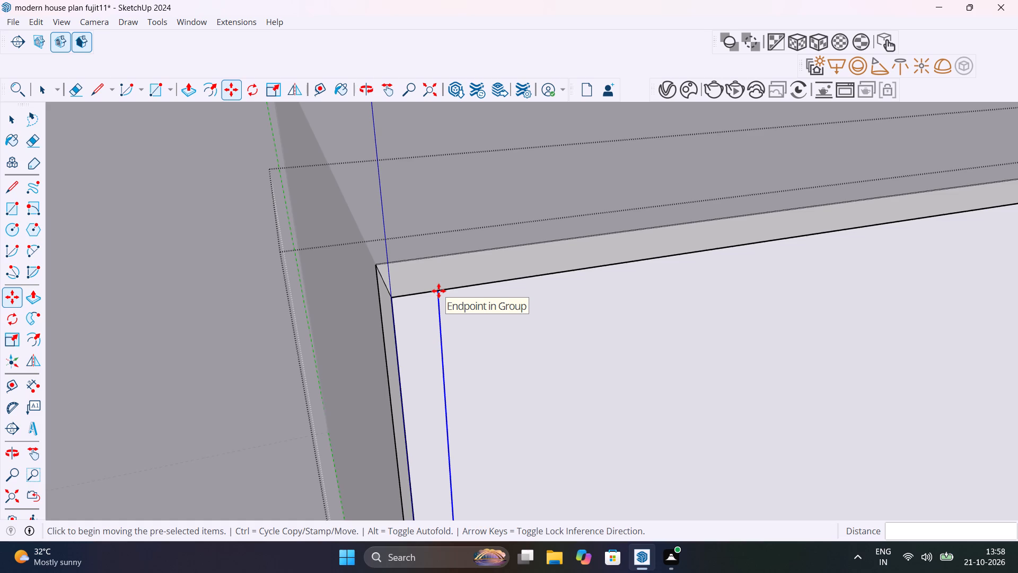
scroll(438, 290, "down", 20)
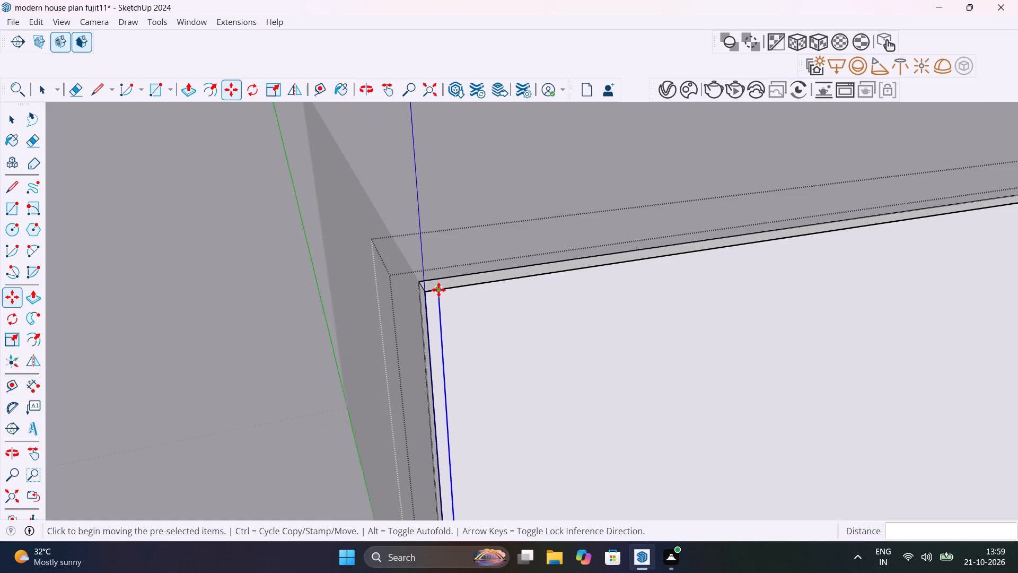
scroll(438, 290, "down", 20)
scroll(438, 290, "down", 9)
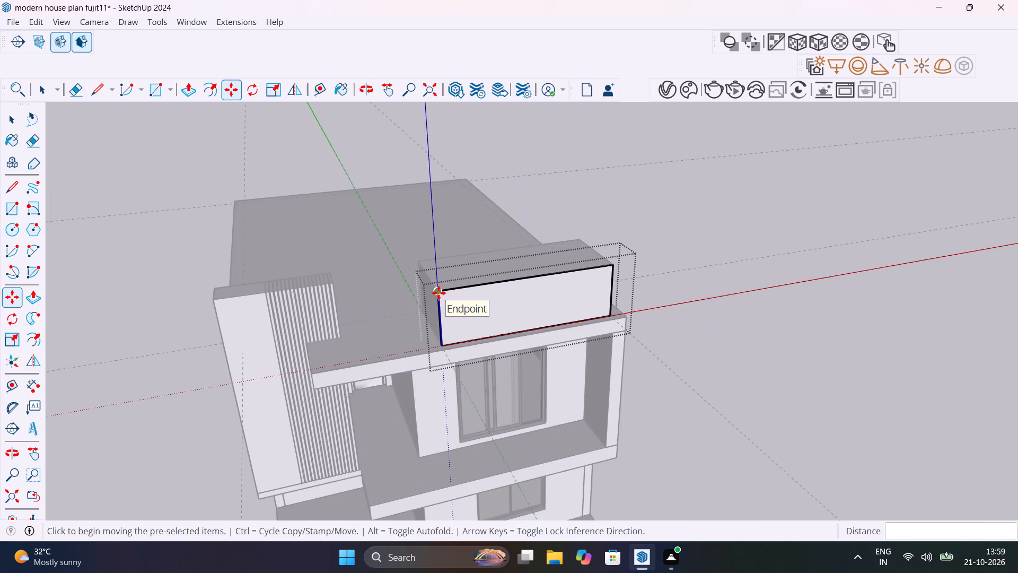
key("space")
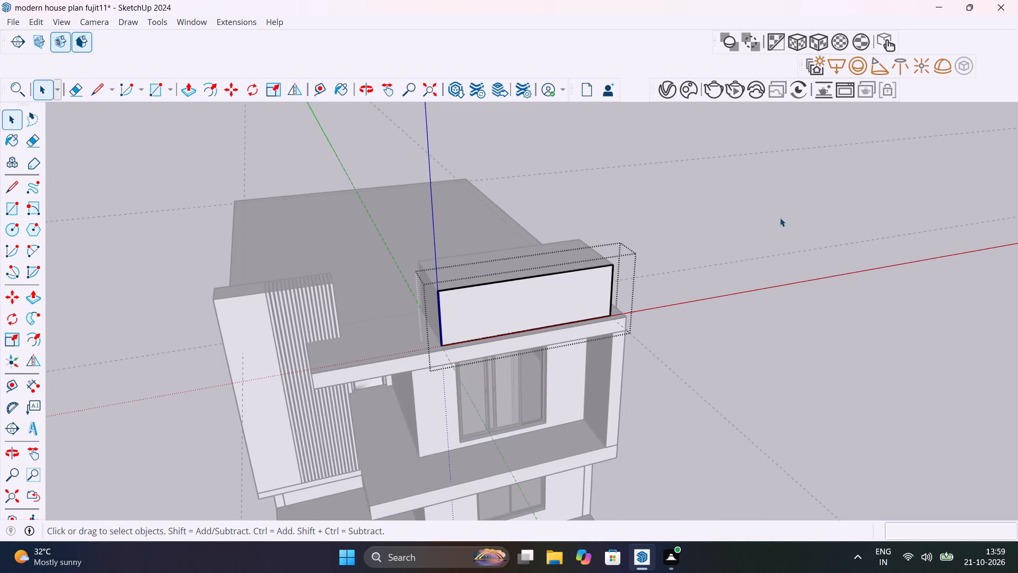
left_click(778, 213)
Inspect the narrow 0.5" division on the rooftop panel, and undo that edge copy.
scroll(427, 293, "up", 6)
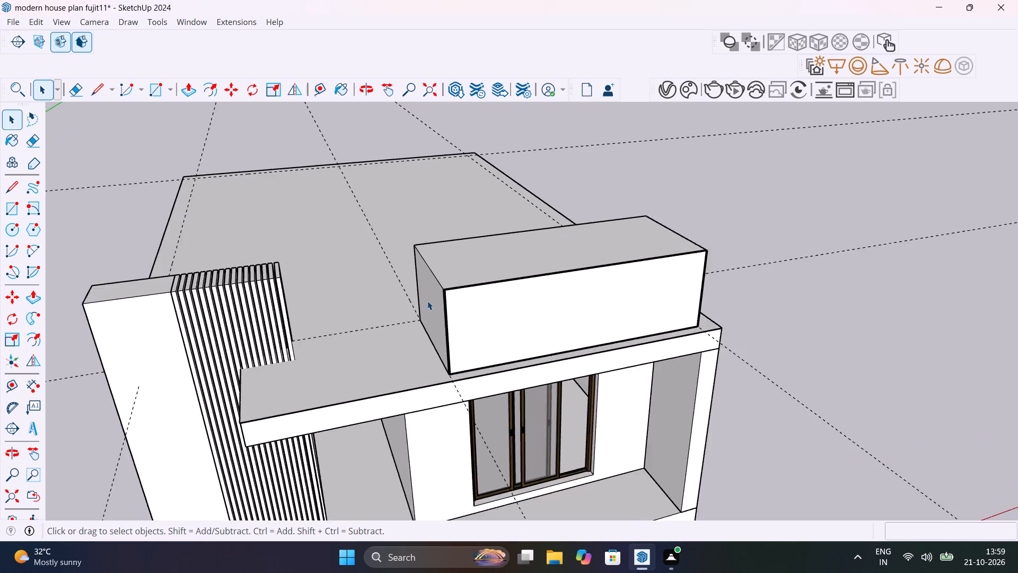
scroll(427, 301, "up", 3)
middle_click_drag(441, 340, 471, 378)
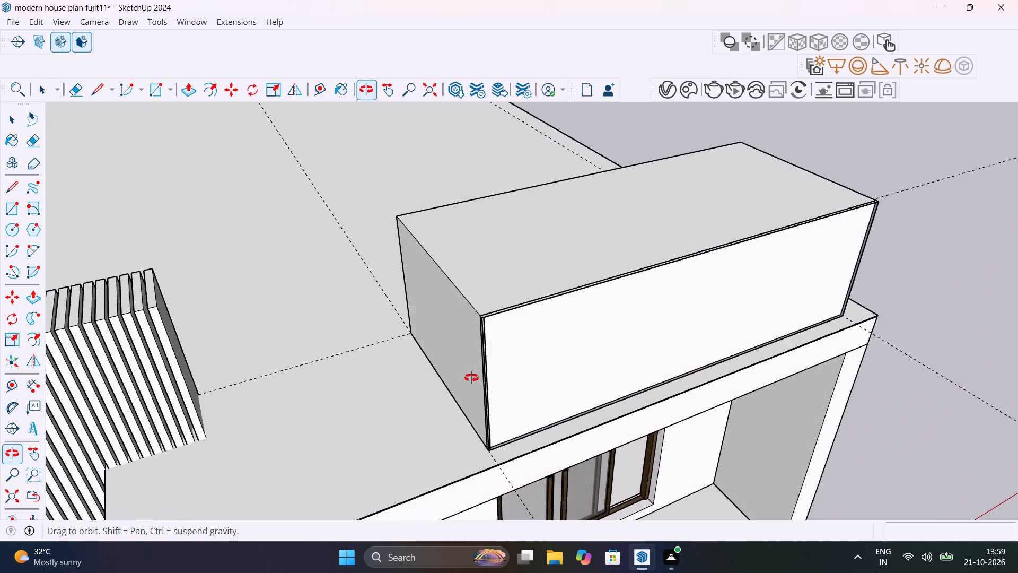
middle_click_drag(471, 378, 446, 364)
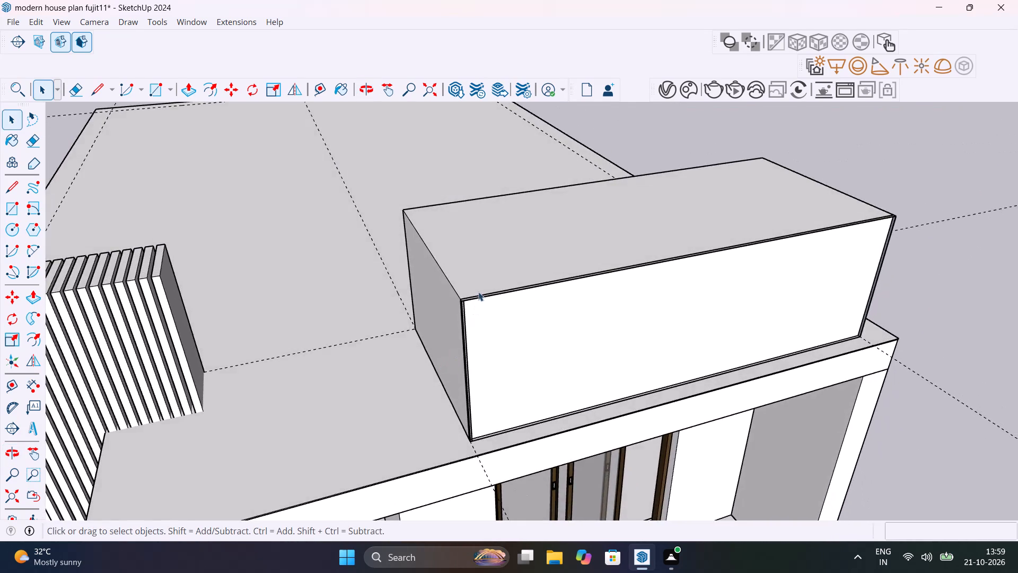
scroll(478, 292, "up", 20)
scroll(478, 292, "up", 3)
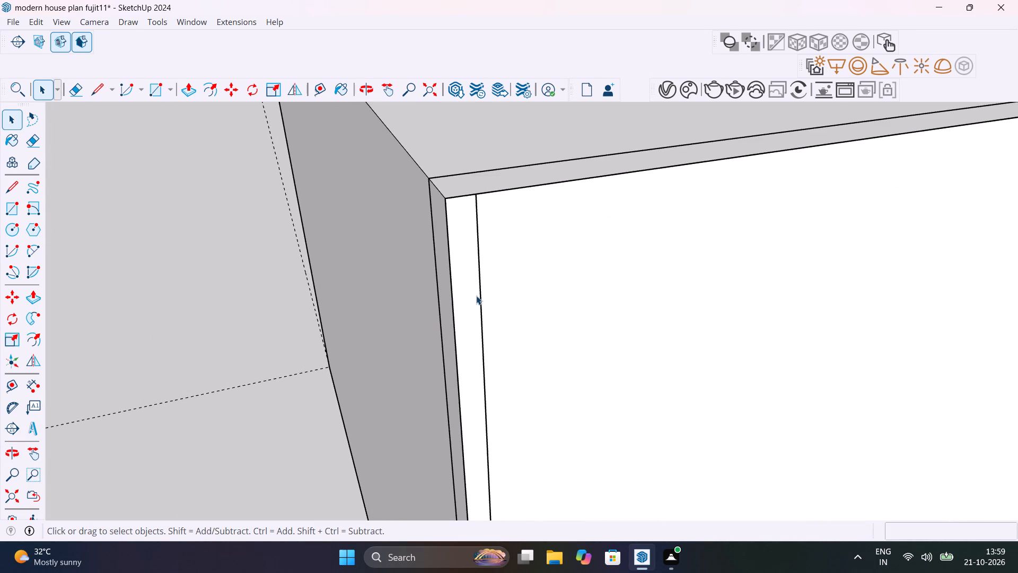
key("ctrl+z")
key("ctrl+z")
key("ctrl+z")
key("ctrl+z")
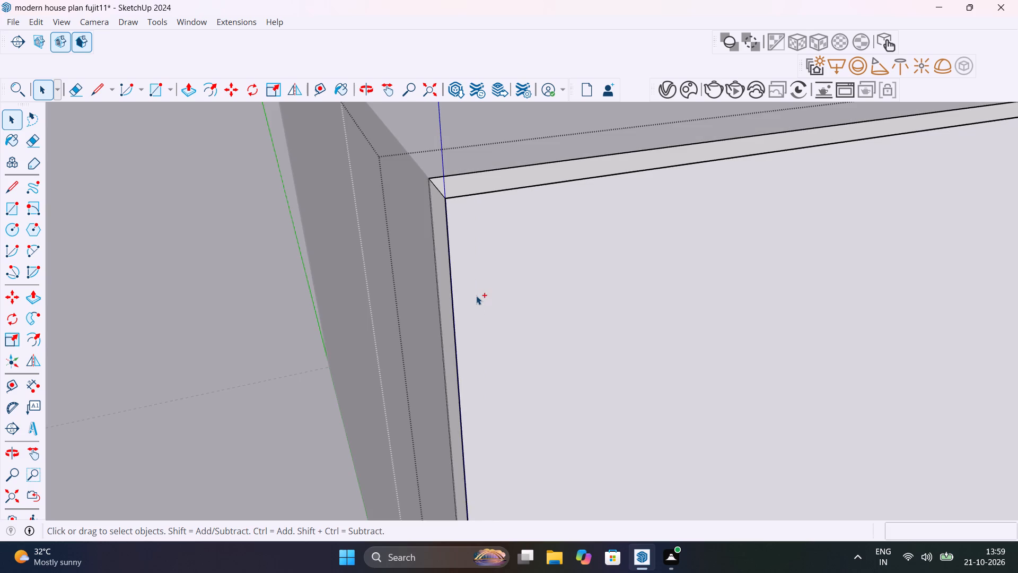
Copy the panel's vertical front edge nearest the slatted wall inward along the front, trying 1' and settling on 1".
left_click(446, 220)
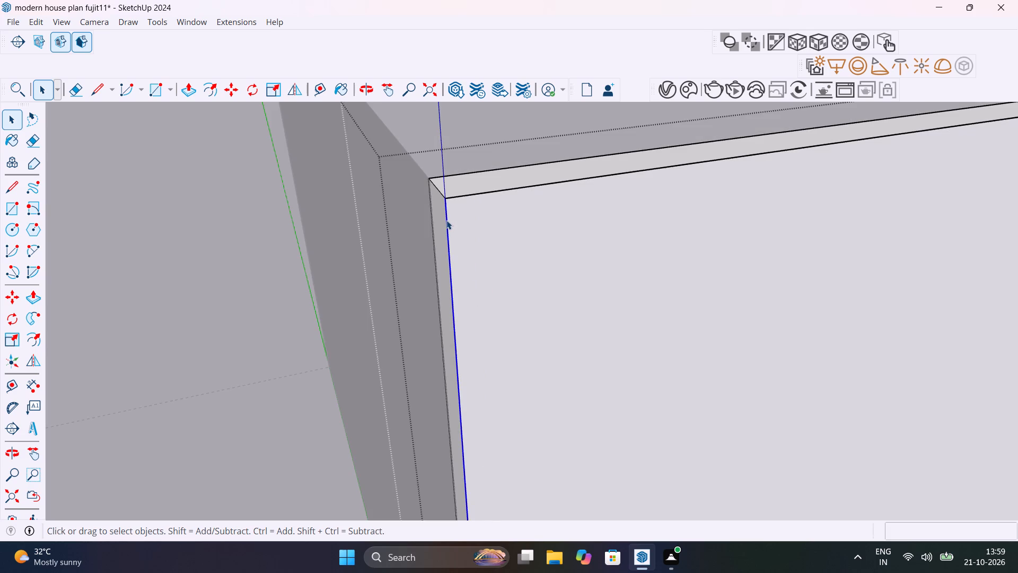
key("m")
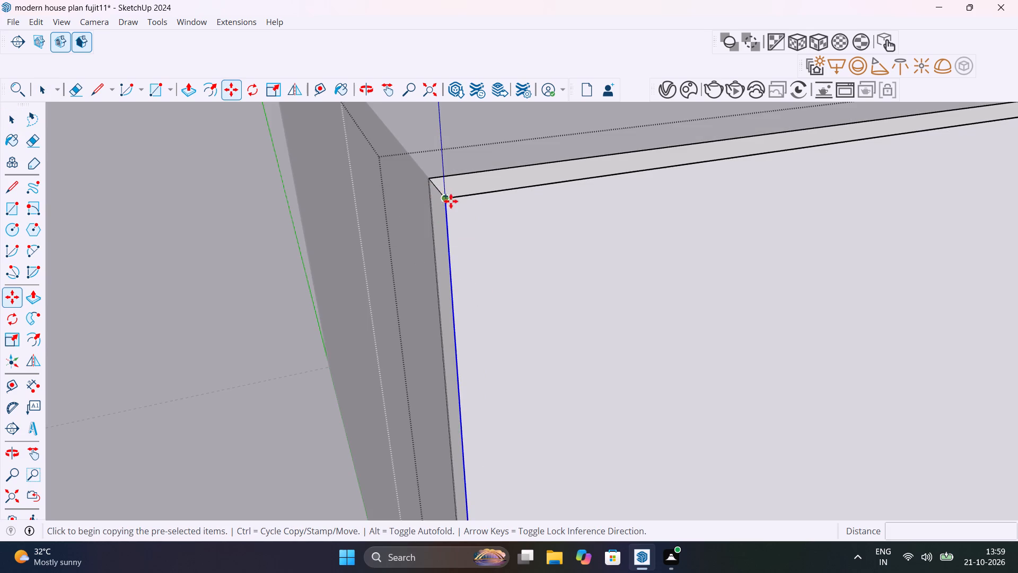
left_click(446, 199)
key("1")
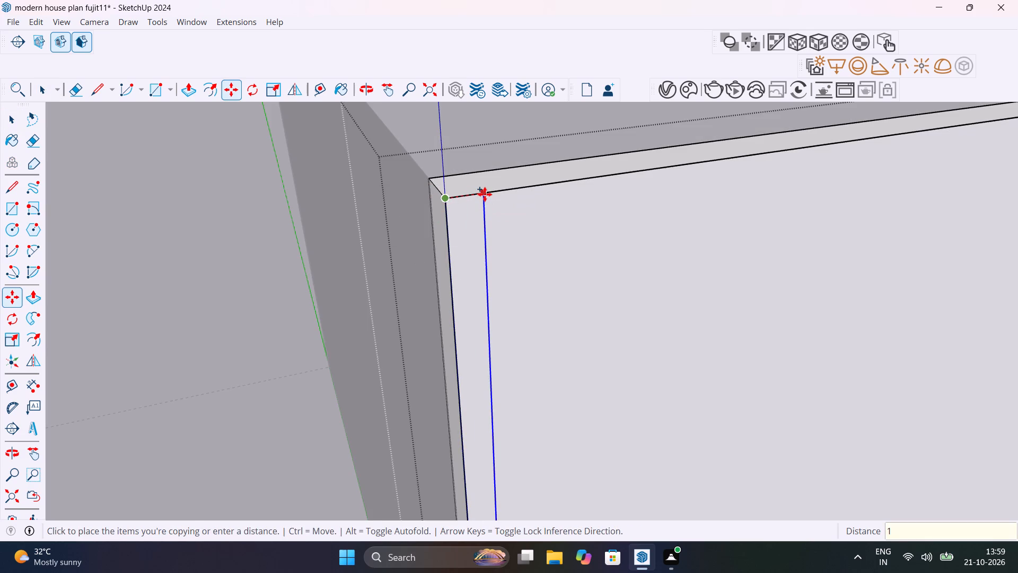
key("apostrophe")
key("Return")
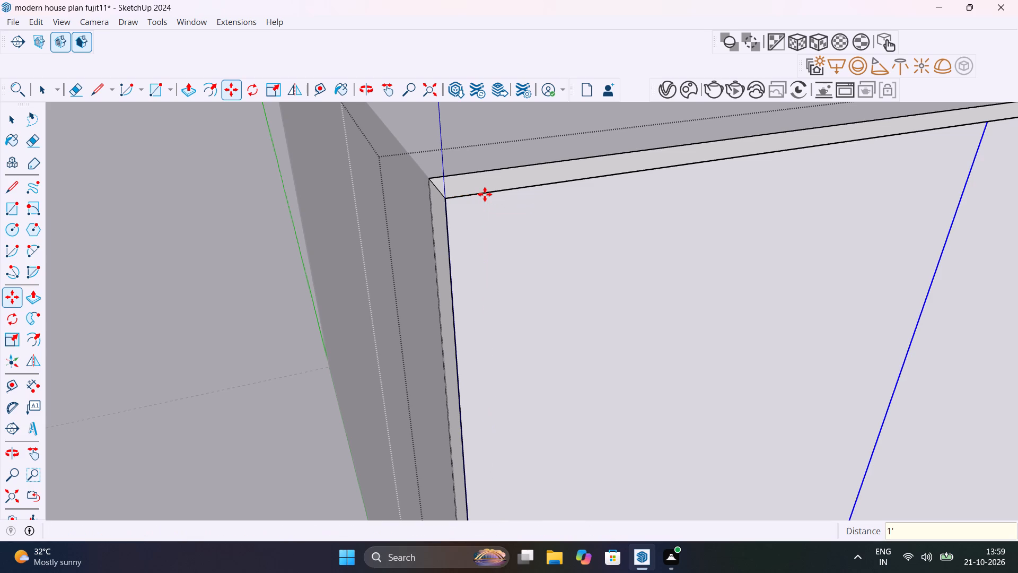
scroll(485, 194, "down", 3)
scroll(451, 507, "down", 18)
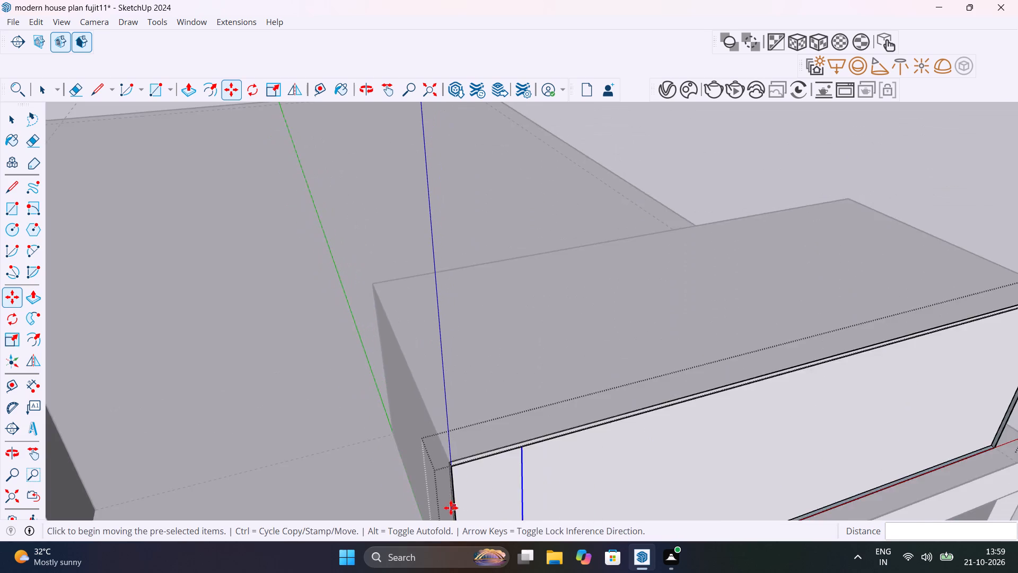
scroll(451, 508, "down", 12)
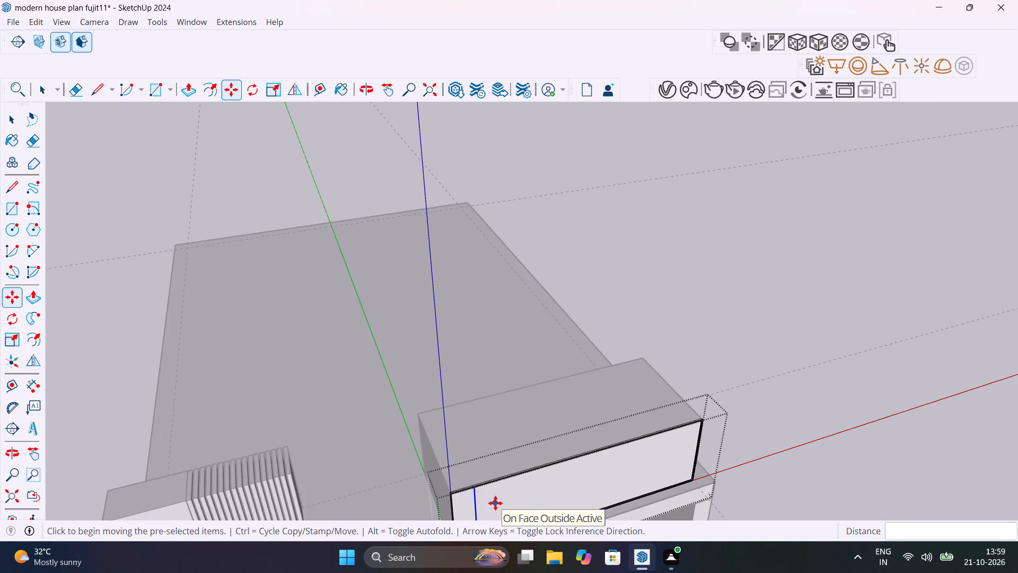
middle_click_drag(494, 499, 513, 345, "shift")
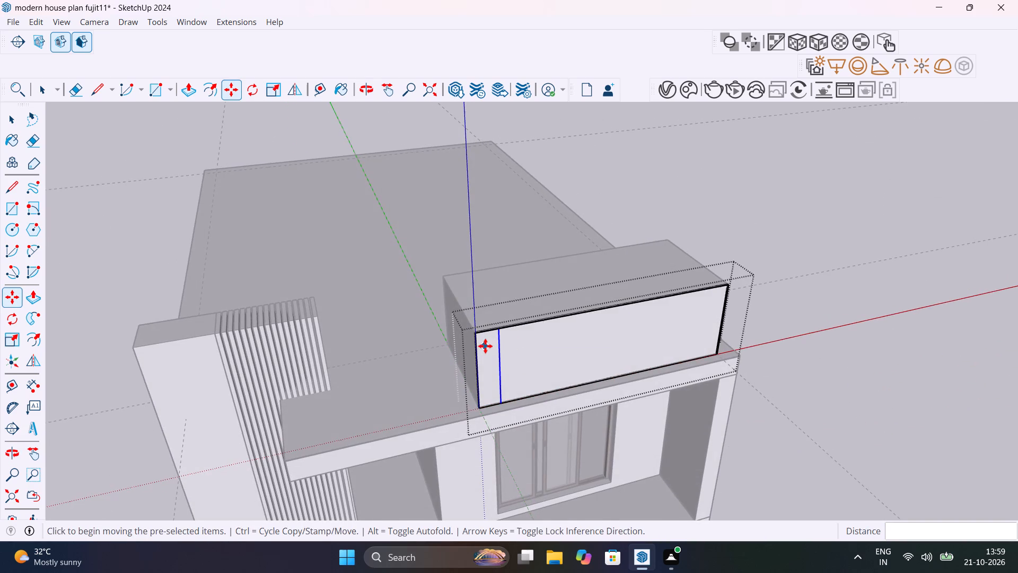
scroll(485, 346, "up", 6)
type("1\"")
key("Return")
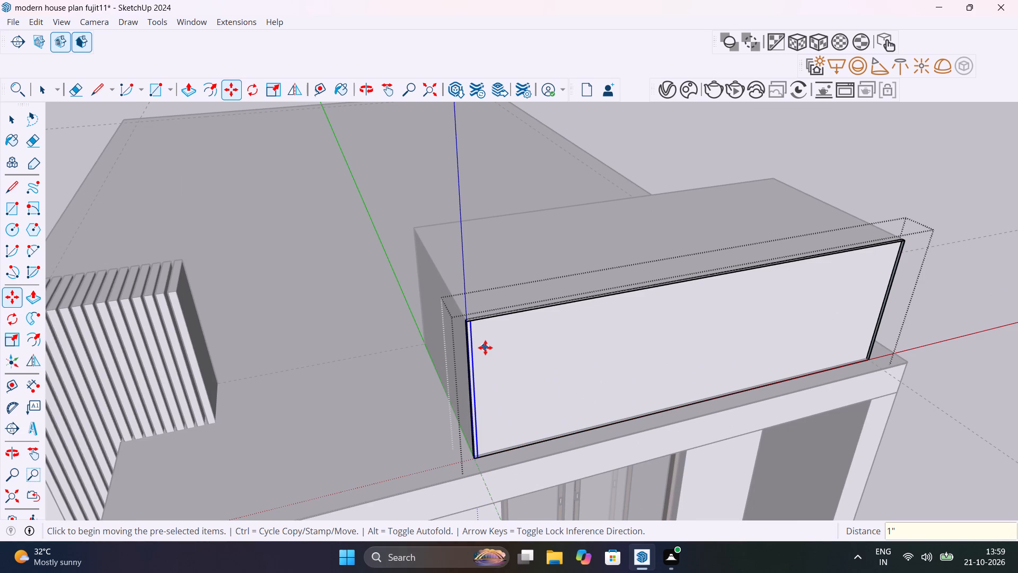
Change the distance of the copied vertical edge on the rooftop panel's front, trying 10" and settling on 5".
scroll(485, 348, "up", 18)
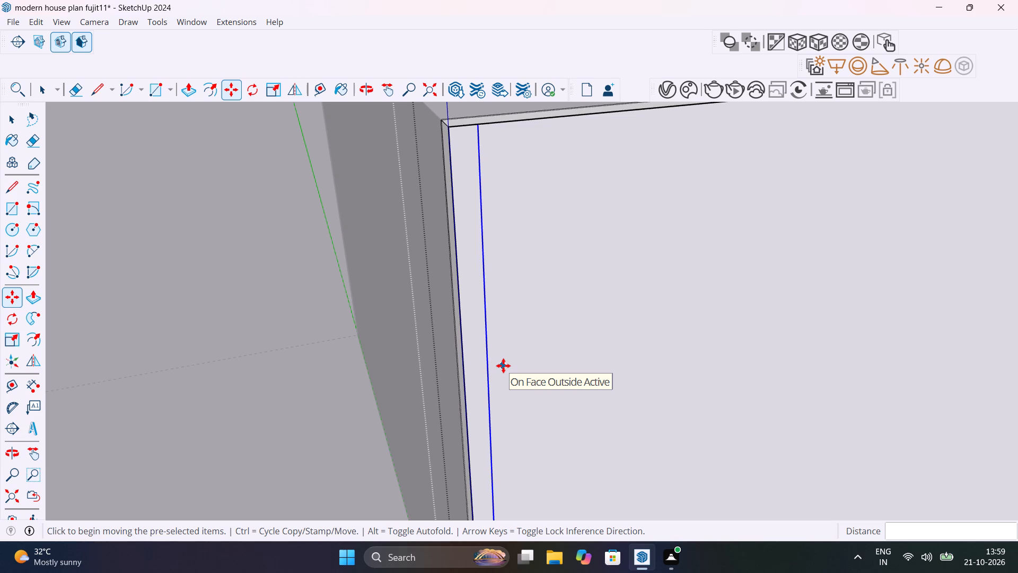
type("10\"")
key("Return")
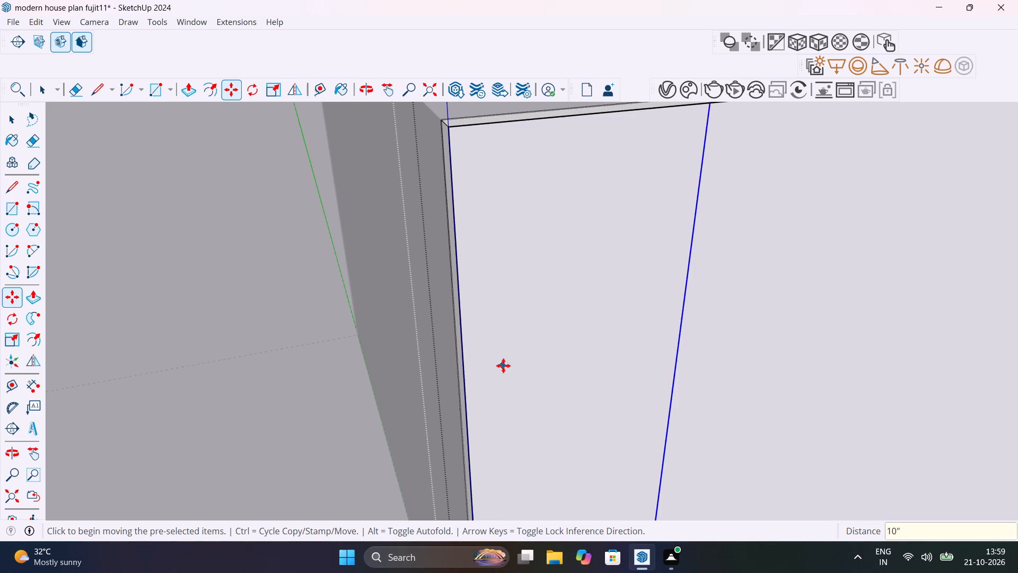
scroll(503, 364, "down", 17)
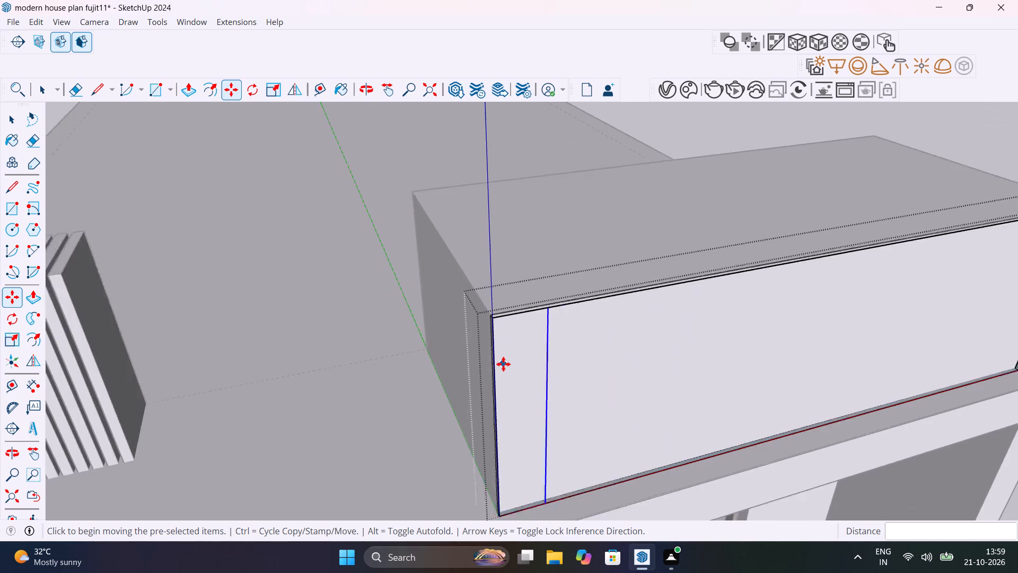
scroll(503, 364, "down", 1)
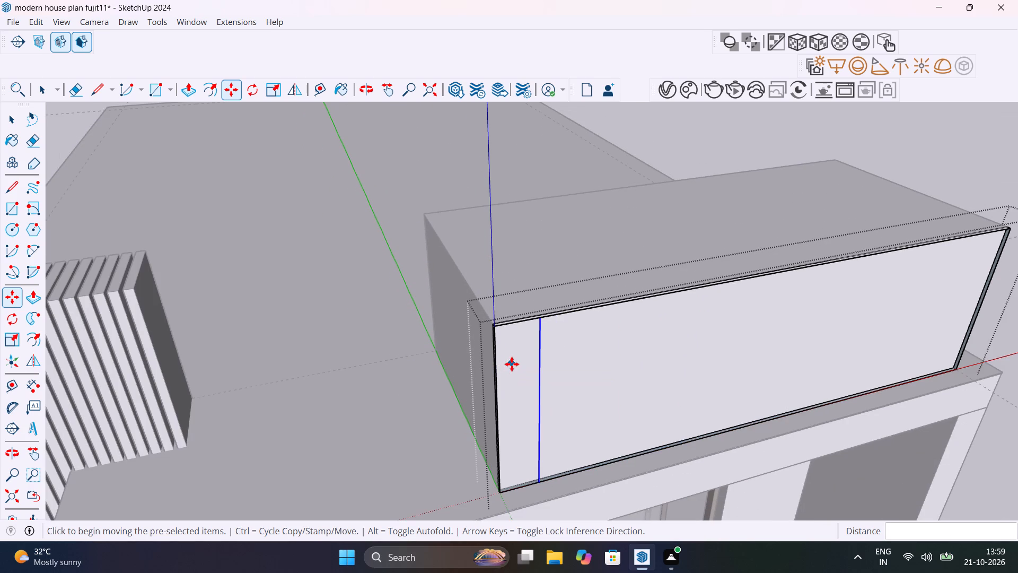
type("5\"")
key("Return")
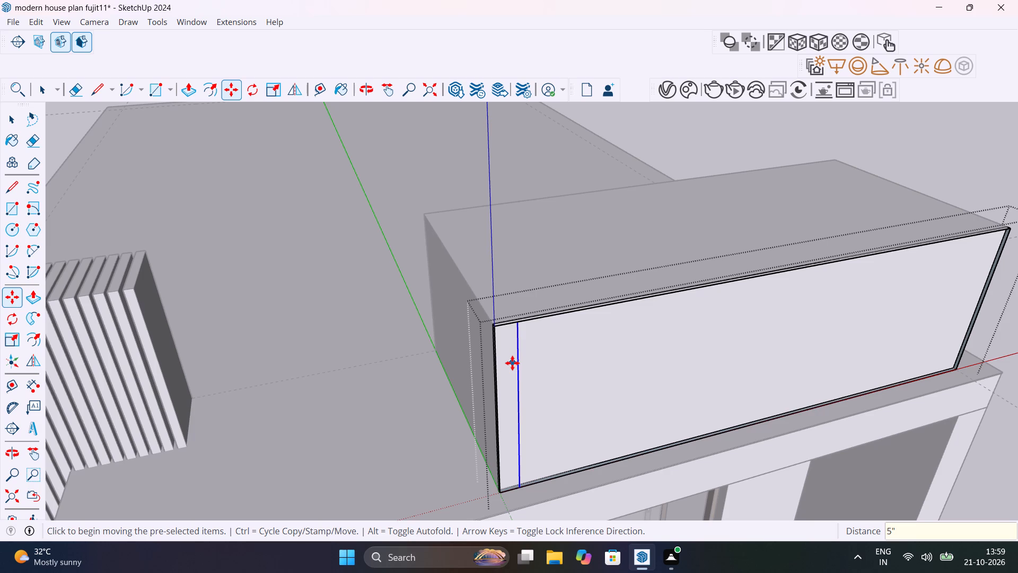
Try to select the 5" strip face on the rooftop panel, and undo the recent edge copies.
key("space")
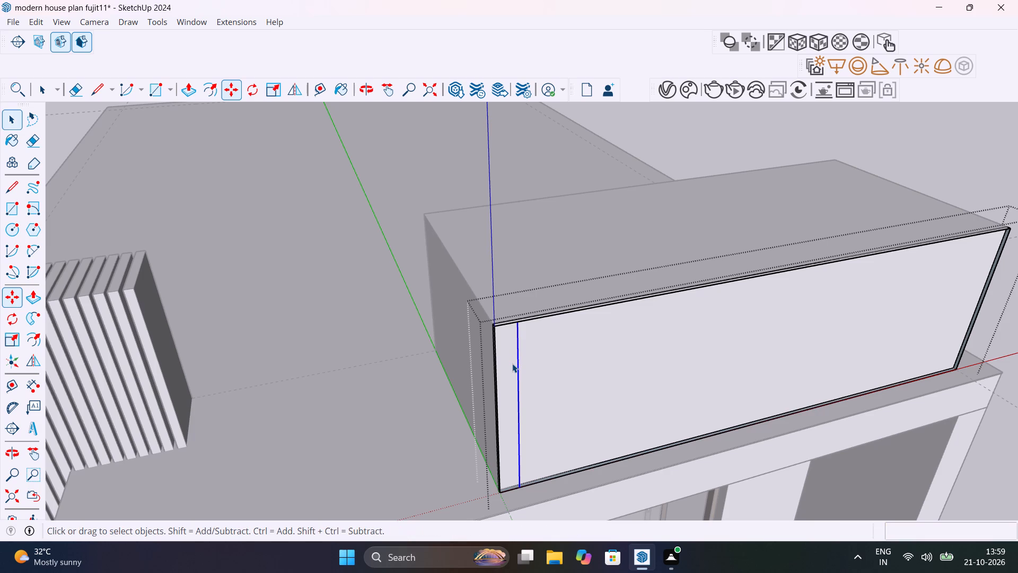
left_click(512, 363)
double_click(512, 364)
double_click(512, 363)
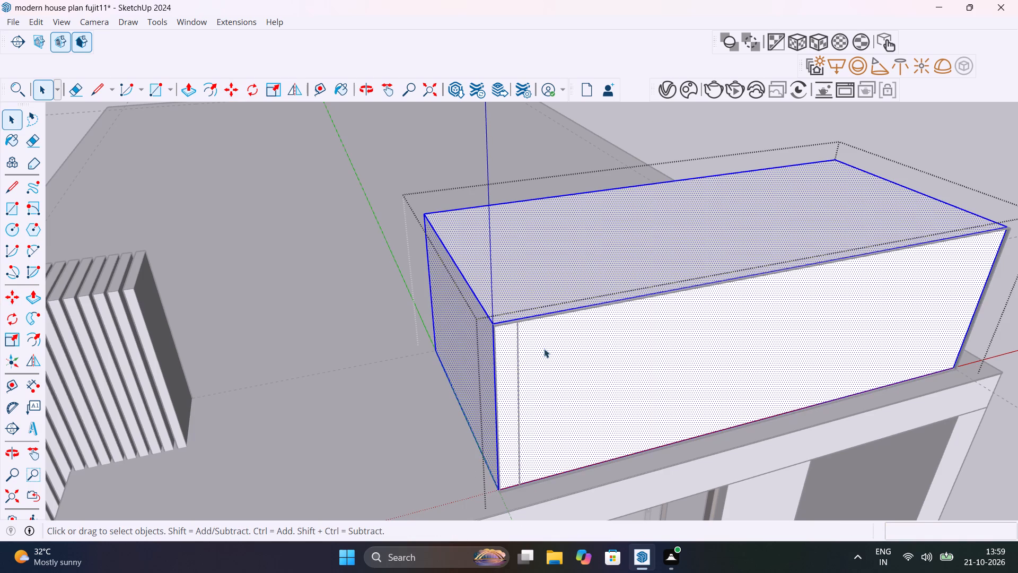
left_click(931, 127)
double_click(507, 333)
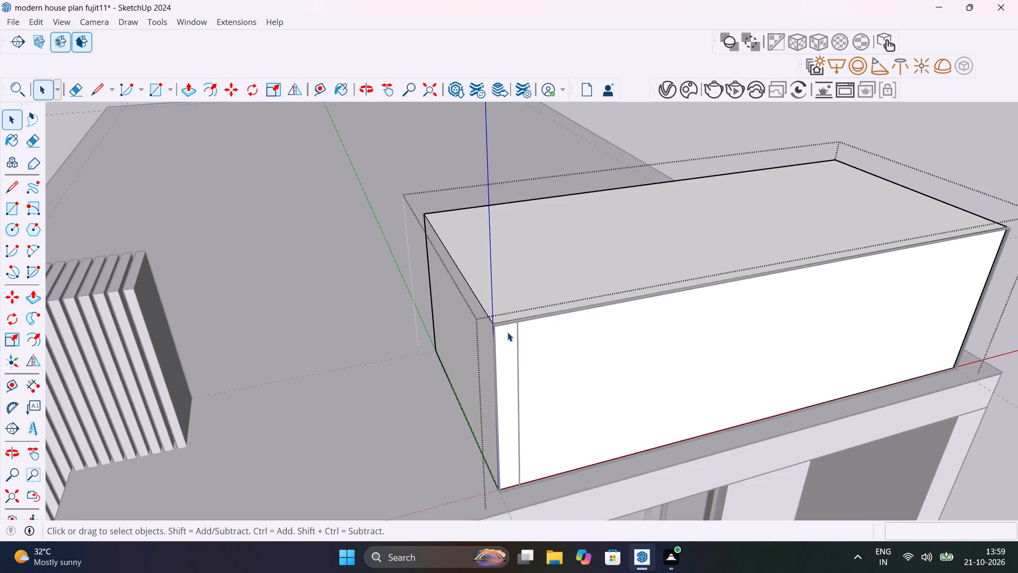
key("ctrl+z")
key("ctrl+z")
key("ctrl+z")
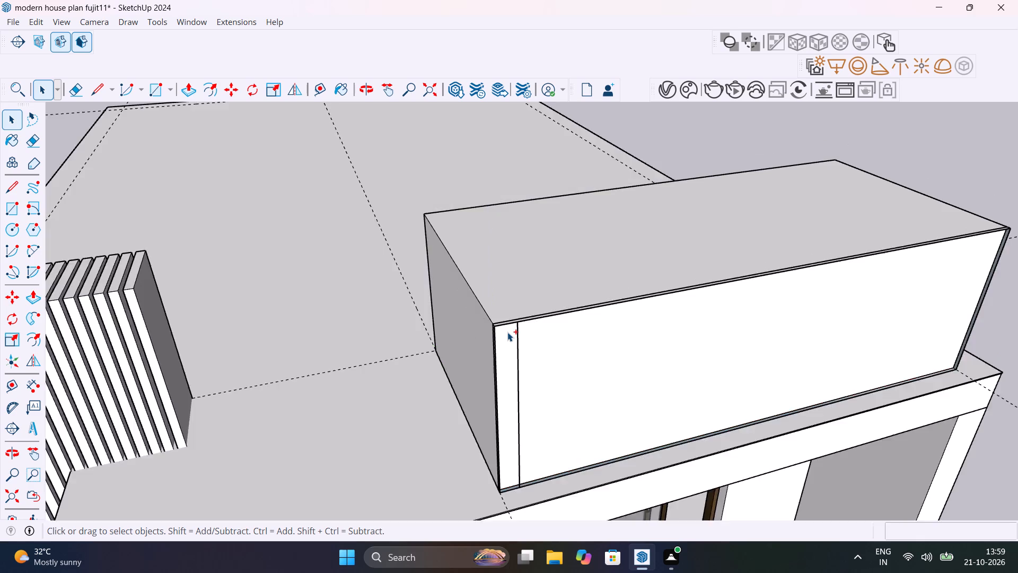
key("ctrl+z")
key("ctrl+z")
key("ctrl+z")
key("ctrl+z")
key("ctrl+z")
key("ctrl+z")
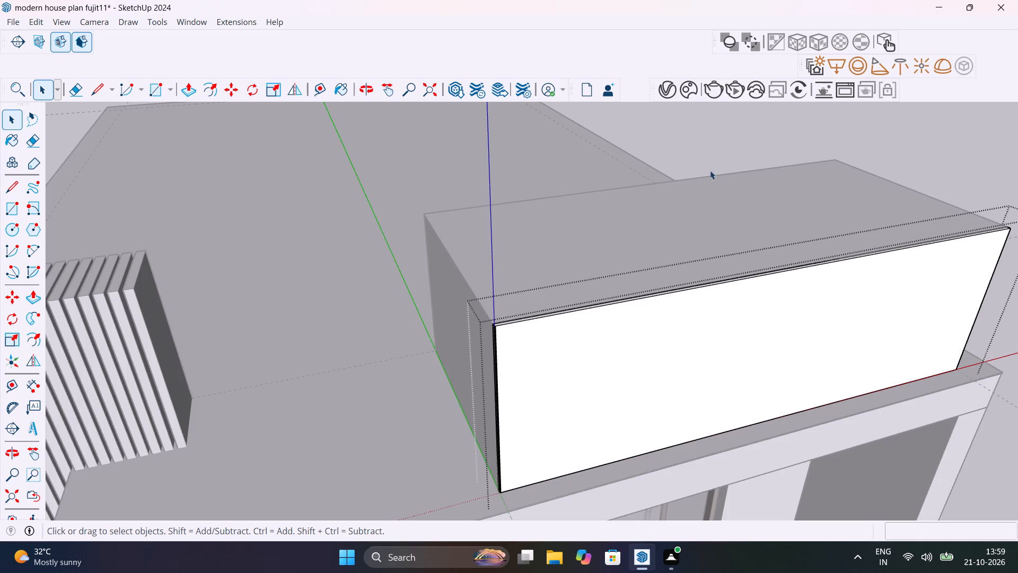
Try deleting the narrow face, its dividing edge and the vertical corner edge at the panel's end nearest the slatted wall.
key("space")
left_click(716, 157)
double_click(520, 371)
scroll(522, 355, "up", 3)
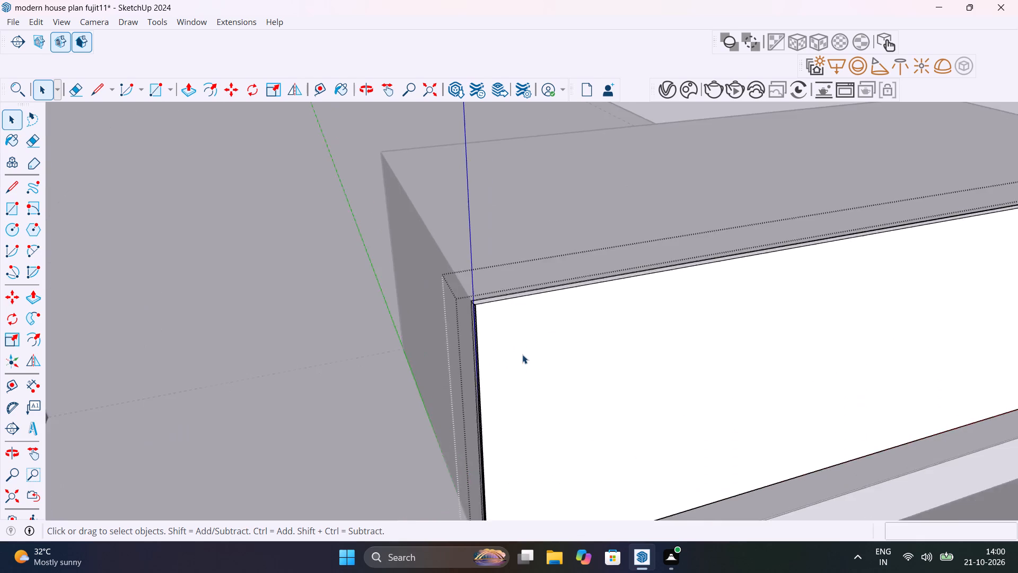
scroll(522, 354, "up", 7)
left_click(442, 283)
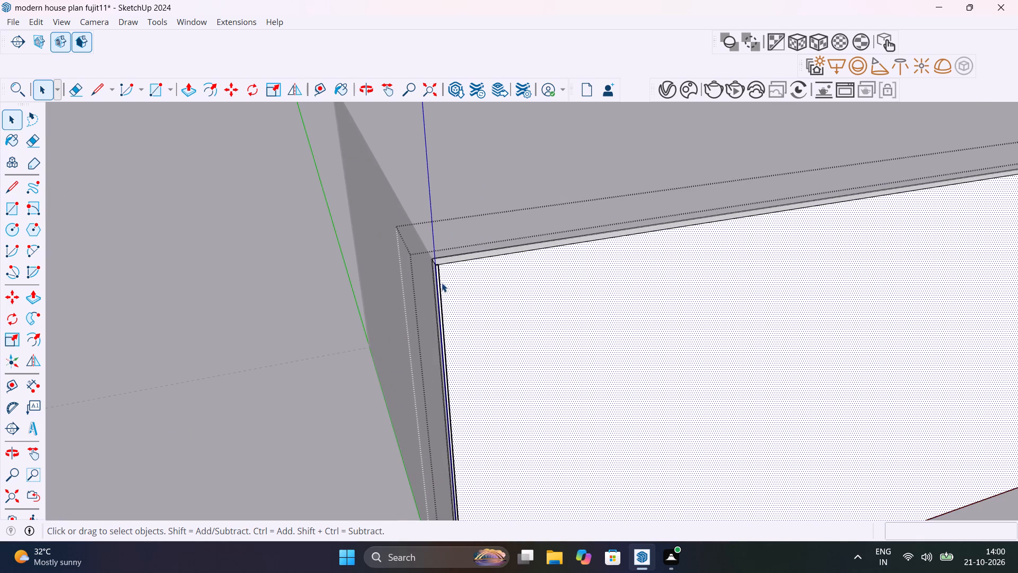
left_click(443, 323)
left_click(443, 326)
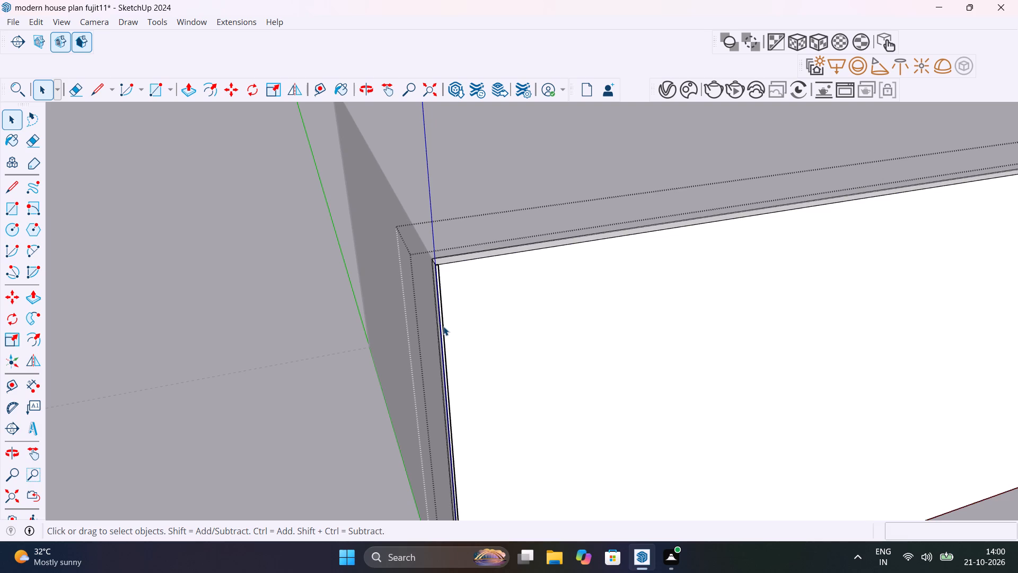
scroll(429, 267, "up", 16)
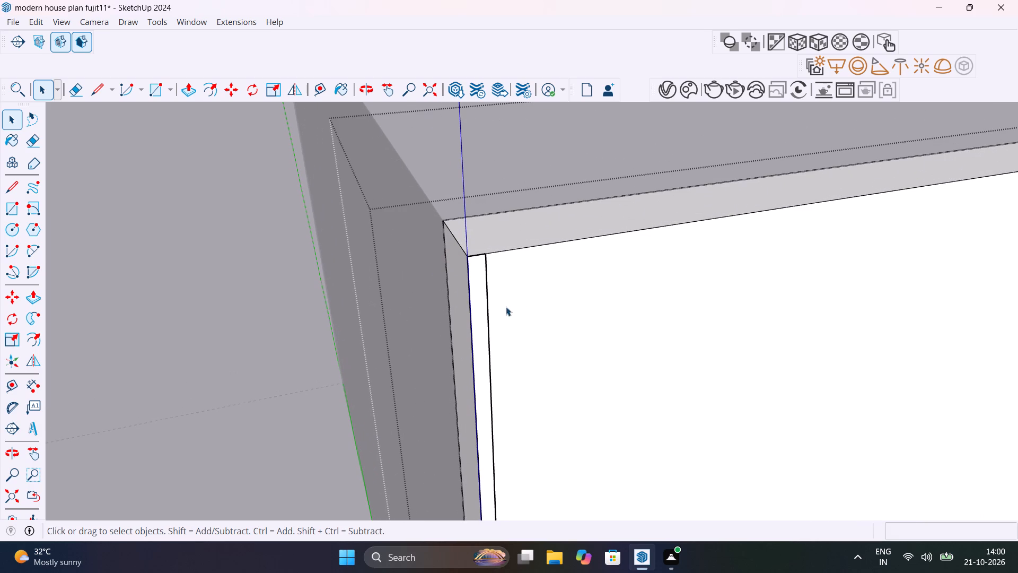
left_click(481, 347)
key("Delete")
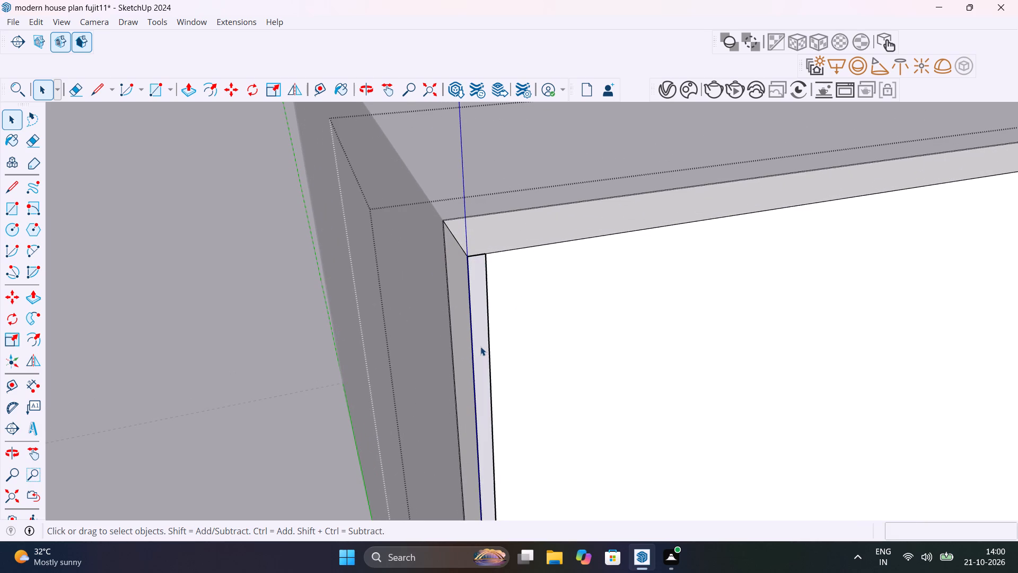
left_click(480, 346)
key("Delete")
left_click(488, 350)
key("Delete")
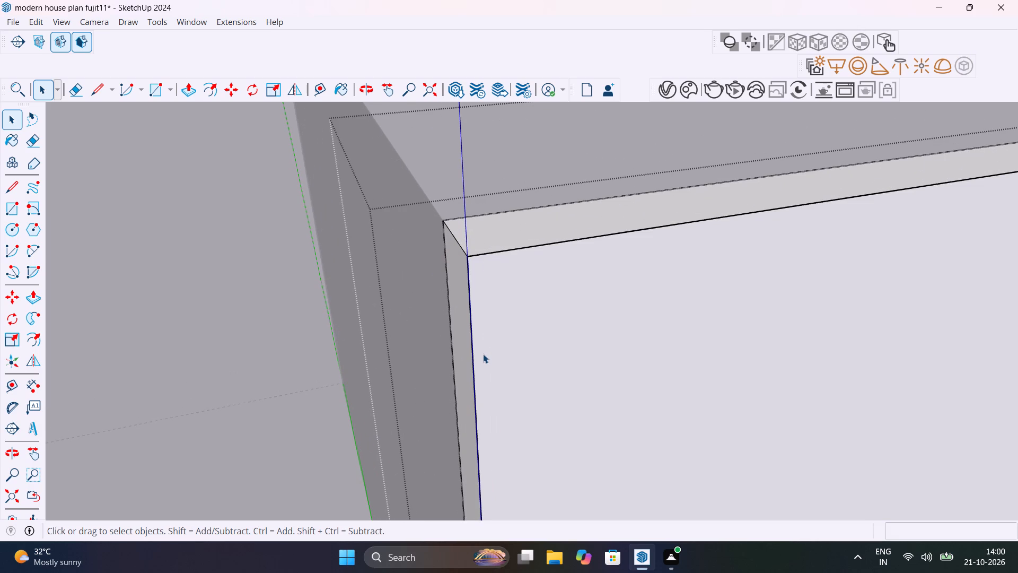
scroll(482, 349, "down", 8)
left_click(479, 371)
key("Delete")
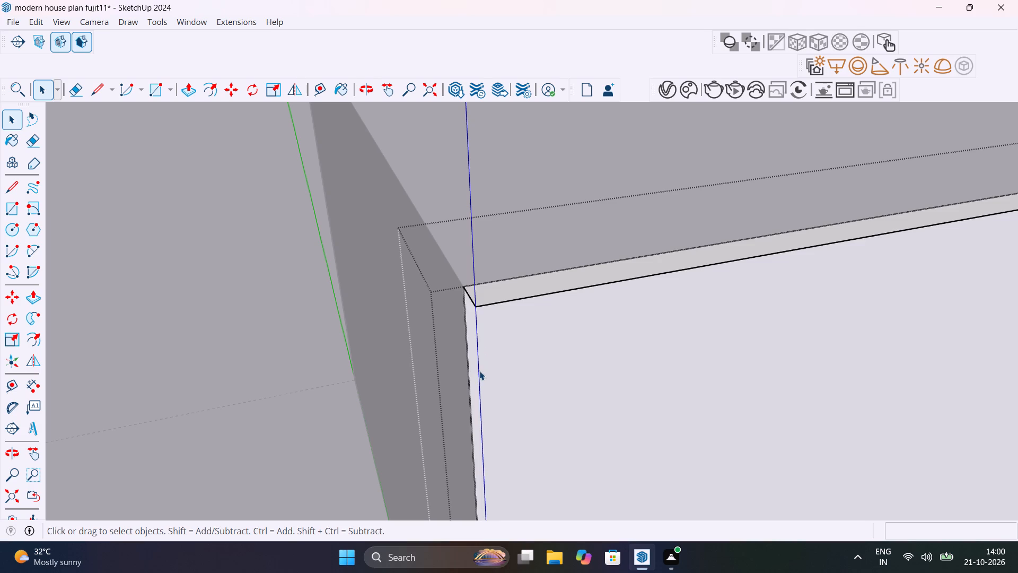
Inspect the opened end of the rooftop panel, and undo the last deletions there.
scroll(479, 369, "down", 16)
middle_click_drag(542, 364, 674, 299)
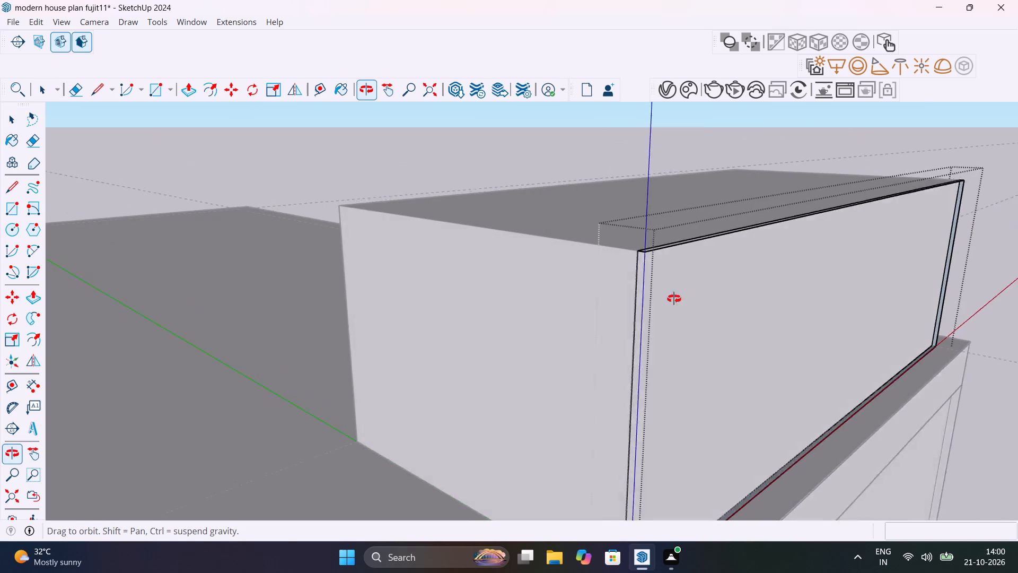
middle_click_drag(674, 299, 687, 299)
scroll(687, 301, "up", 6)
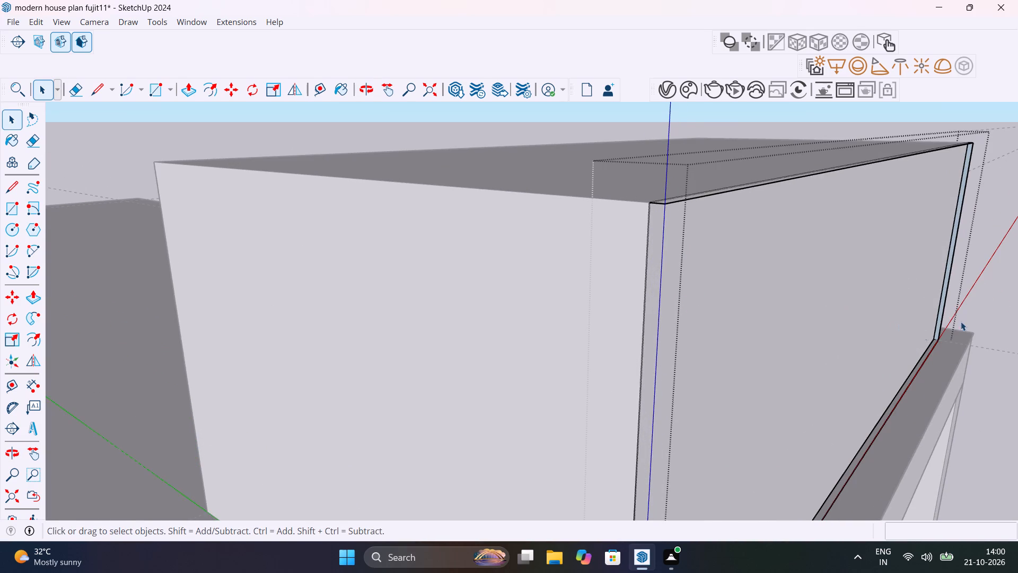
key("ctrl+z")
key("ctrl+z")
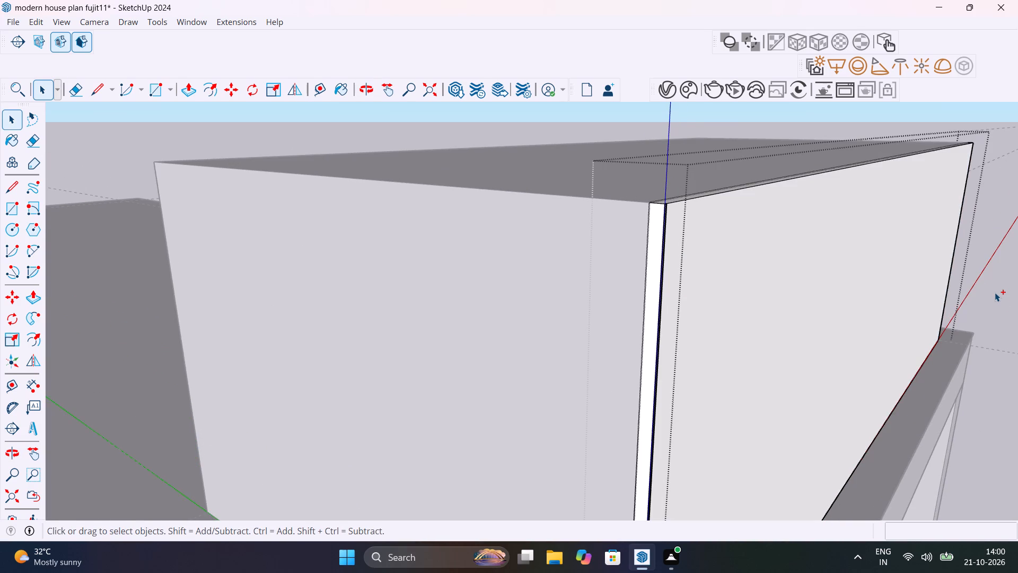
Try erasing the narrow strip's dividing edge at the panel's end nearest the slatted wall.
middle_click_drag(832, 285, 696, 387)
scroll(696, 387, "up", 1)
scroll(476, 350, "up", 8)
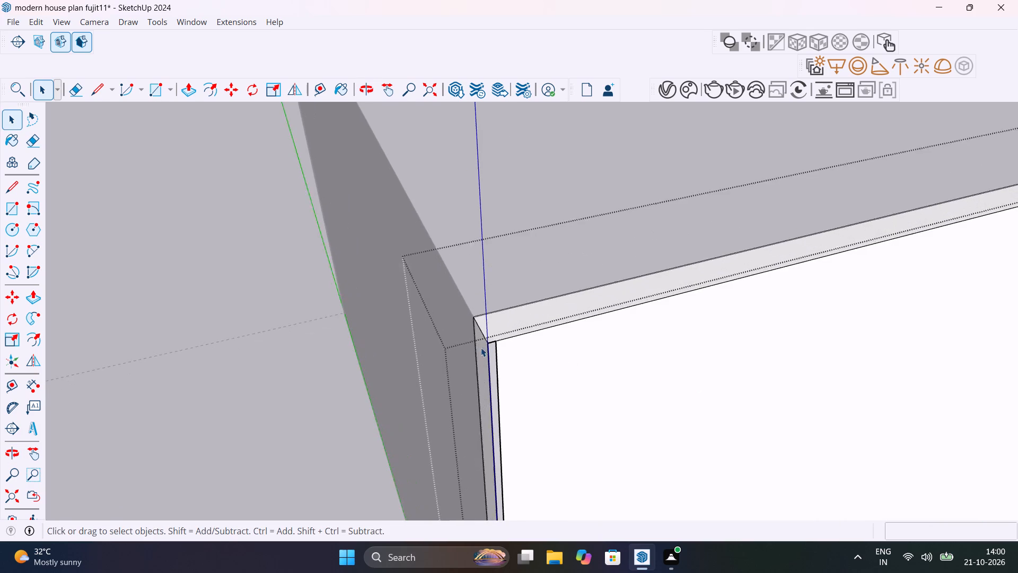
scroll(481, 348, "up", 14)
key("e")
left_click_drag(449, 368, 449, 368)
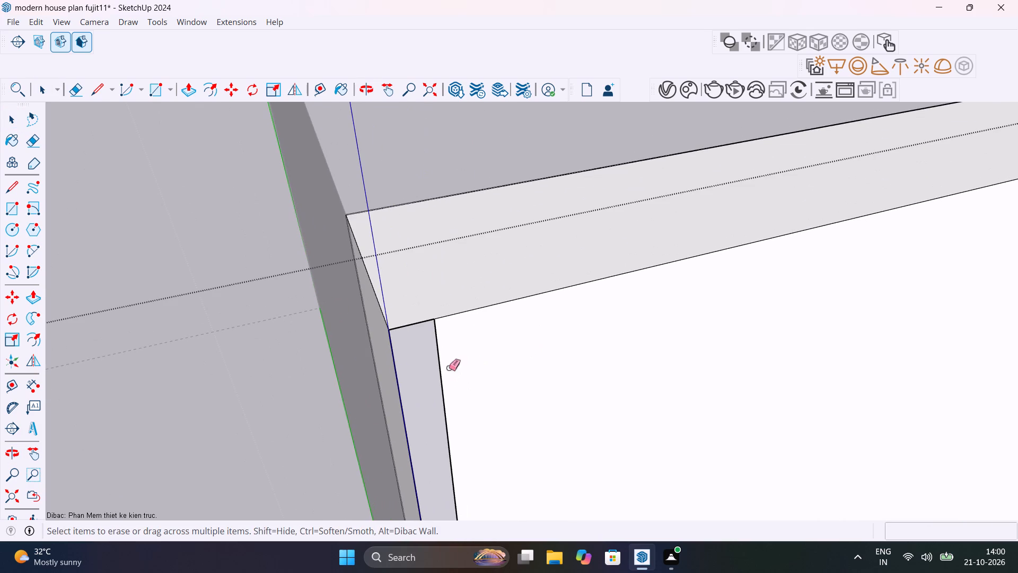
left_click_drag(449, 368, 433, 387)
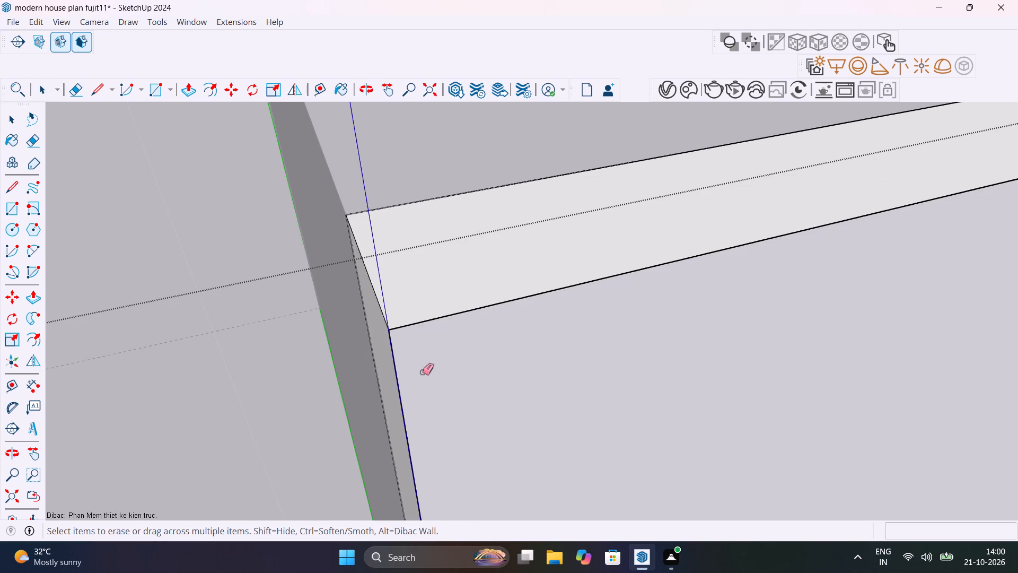
Undo the erasure and the earlier strip edits until the rooftop panel's front face is whole and undivided.
scroll(422, 372, "down", 12)
key("ctrl+x")
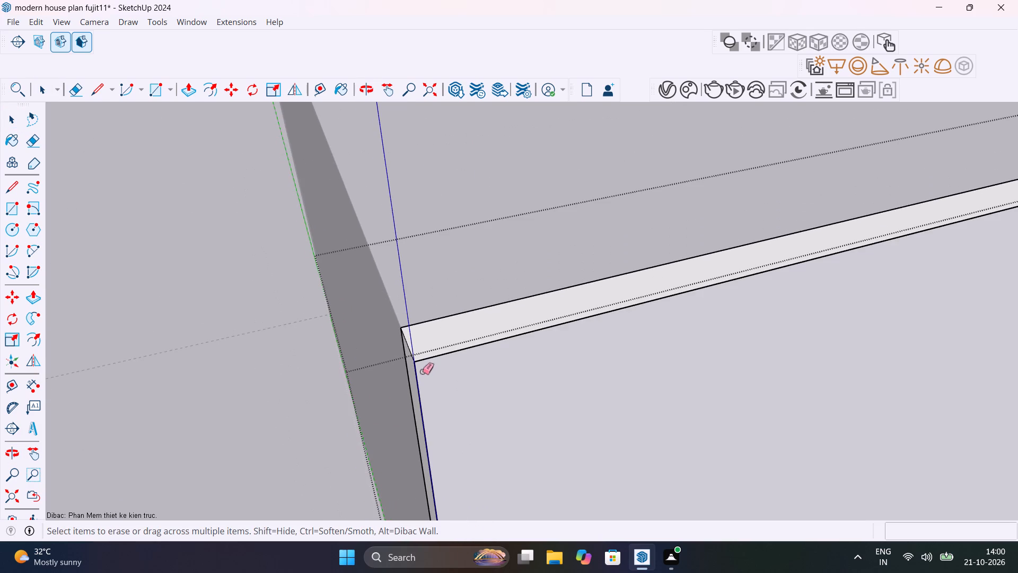
key("ctrl+x")
key("ctrl+x")
key("ctrl+z")
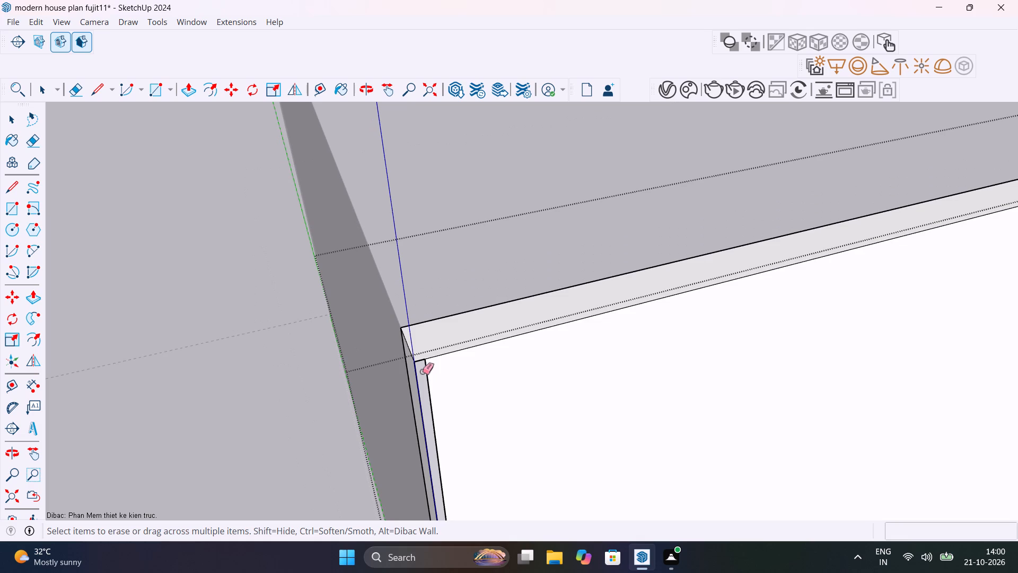
key("ctrl+z")
key("ctrl+z")
key("ctrl+z")
key("ctrl+z")
key("ctrl+z")
key("ctrl+z")
key("ctrl+z")
key("ctrl+z")
key("ctrl+z")
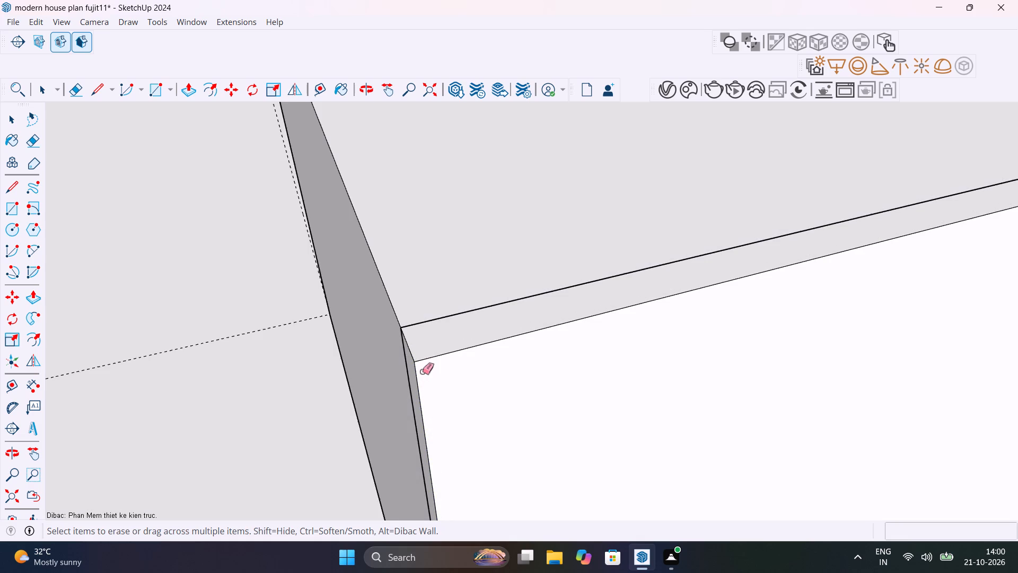
Open the rooftop panel for editing and copy its front vertical edge nearest the slatted wall inward by about 1 3/16".
scroll(422, 371, "down", 20)
left_click(477, 389)
key("space")
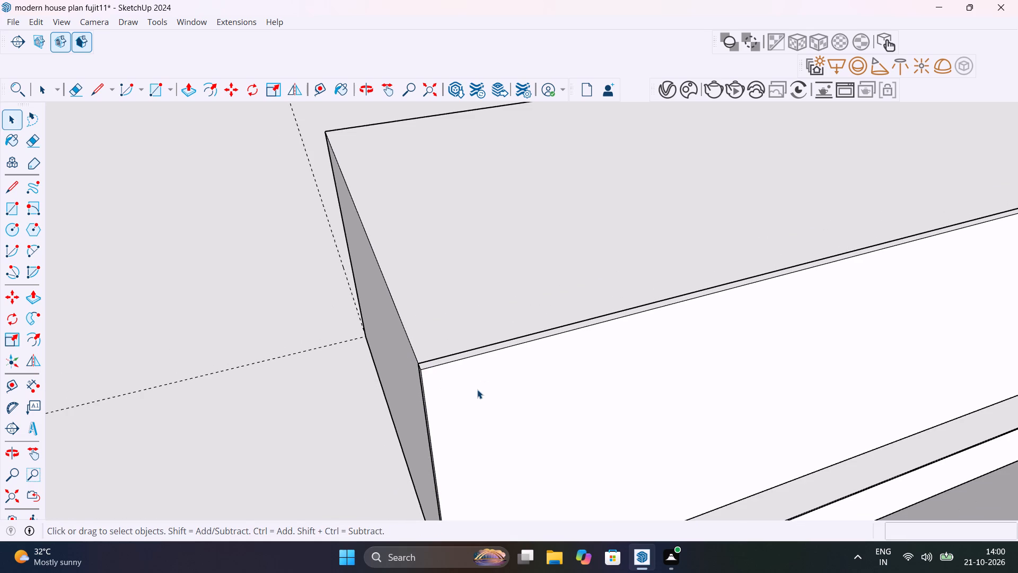
left_click(477, 389)
middle_click_drag(477, 387, 438, 335)
double_click(438, 355)
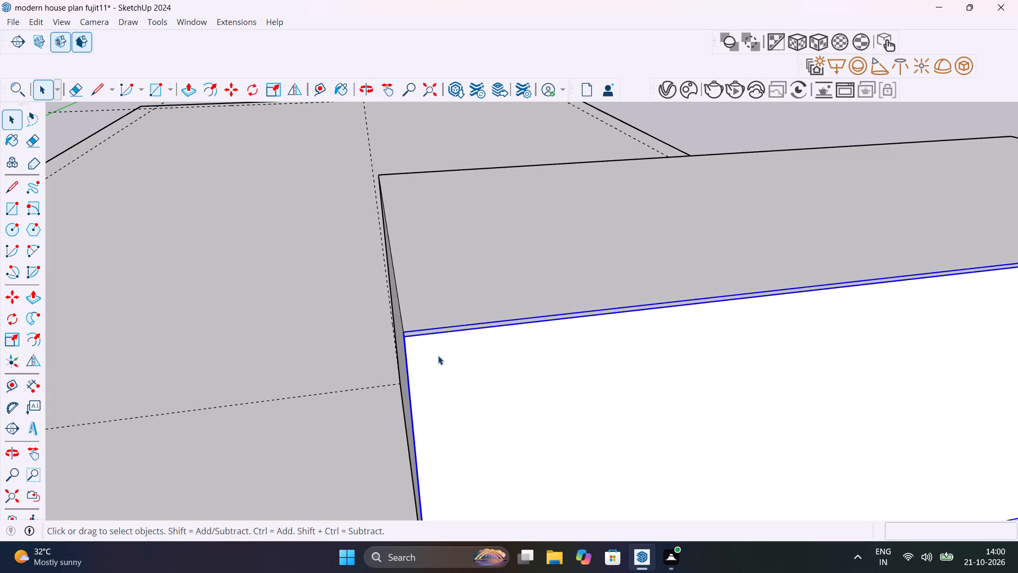
scroll(417, 344, "up", 17)
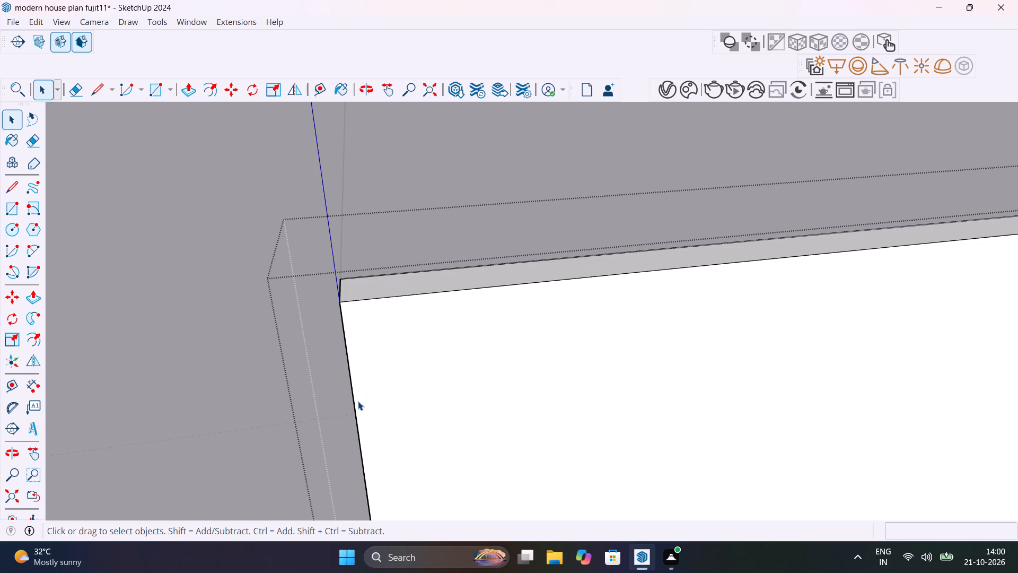
left_click(356, 420)
key("m")
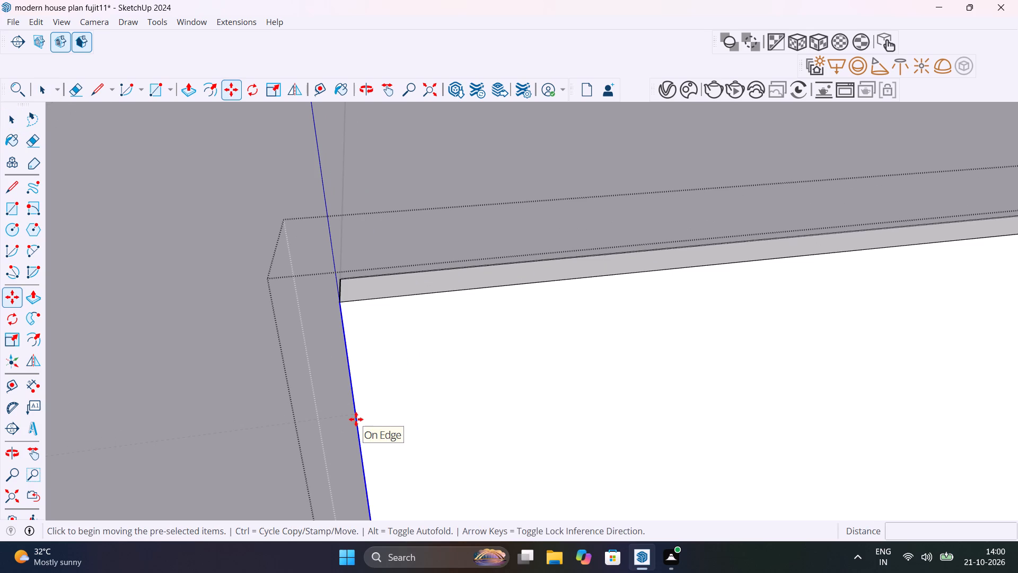
left_click(340, 306)
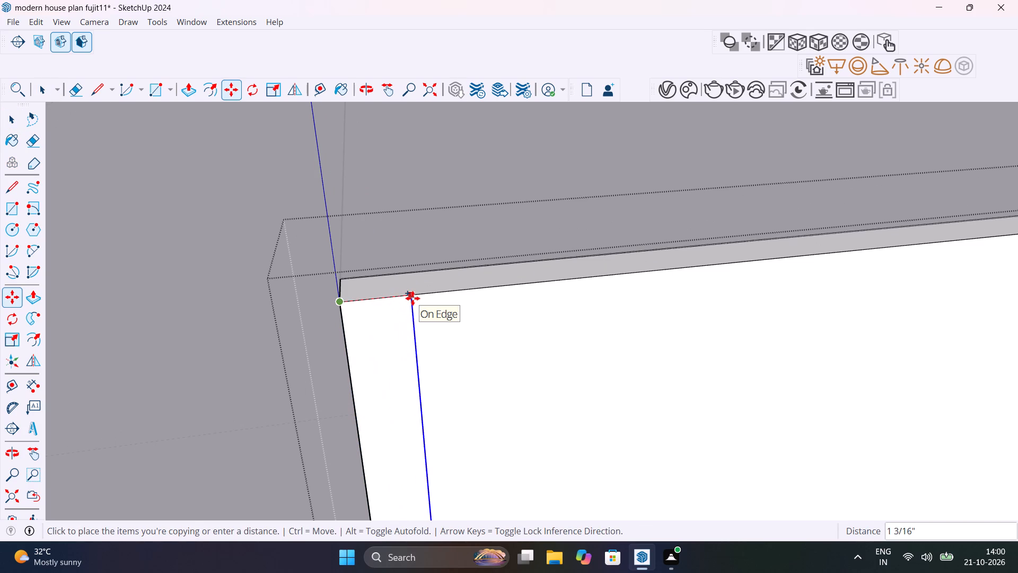
left_click(413, 298)
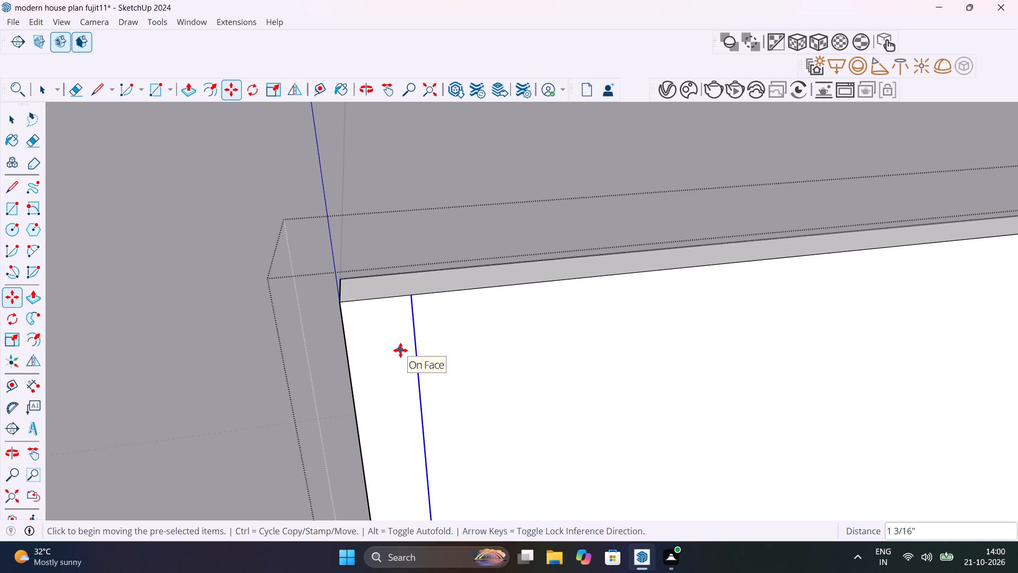
Make the narrow strip face and its bounding edges at the panel's end into a component.
key("space")
double_click(400, 350)
right_click(400, 351)
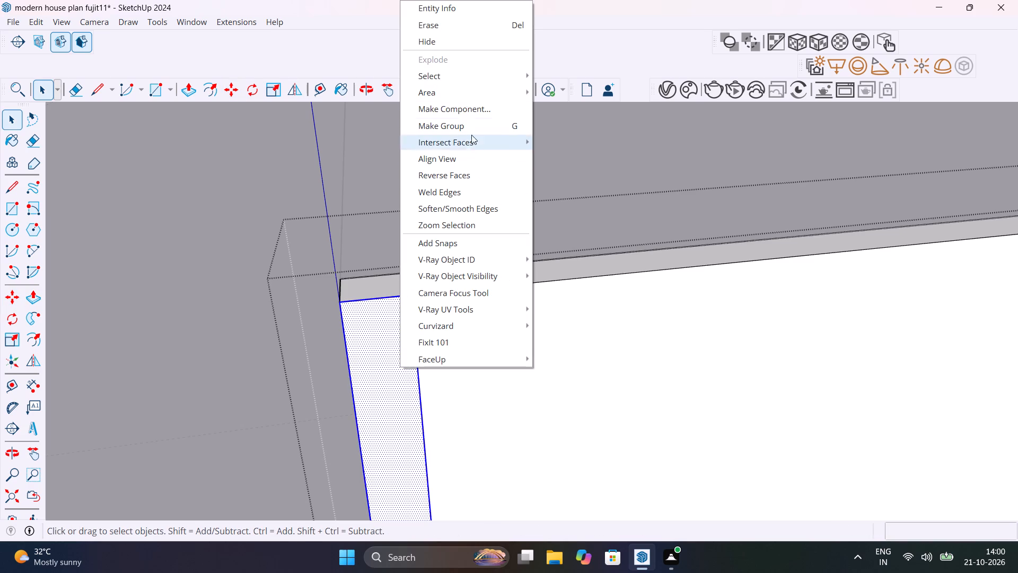
left_click(465, 110)
left_click(526, 446)
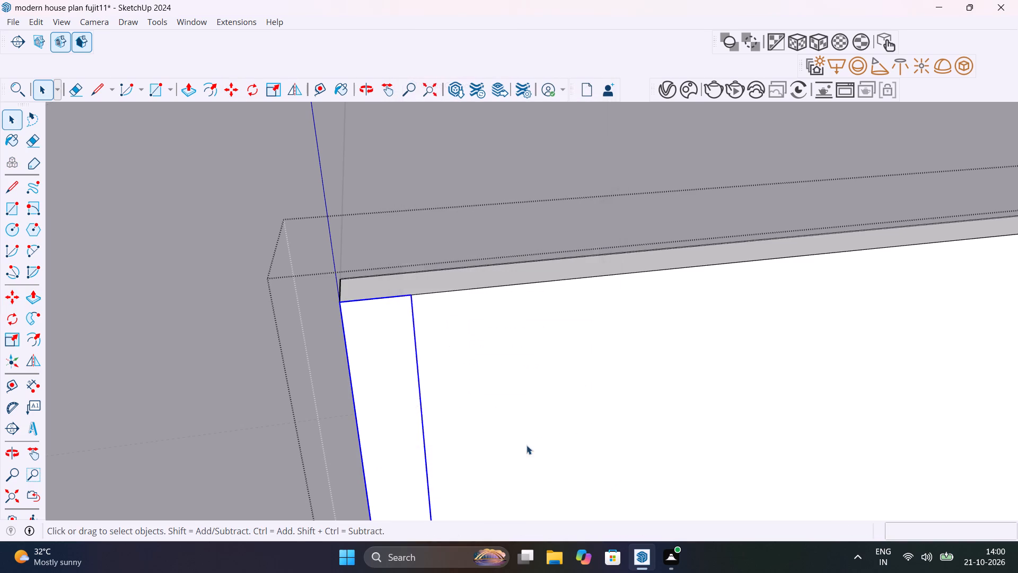
Copy the strip component to the panel's far end and divide the span into 35 equal spaces to fill the front.
key("m")
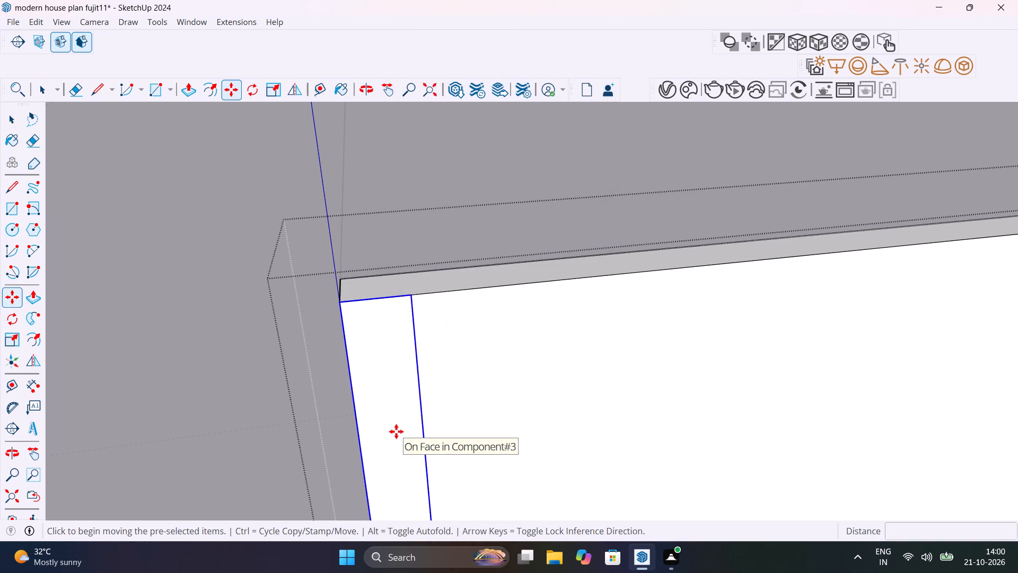
left_click(410, 295)
scroll(622, 307, "down", 11)
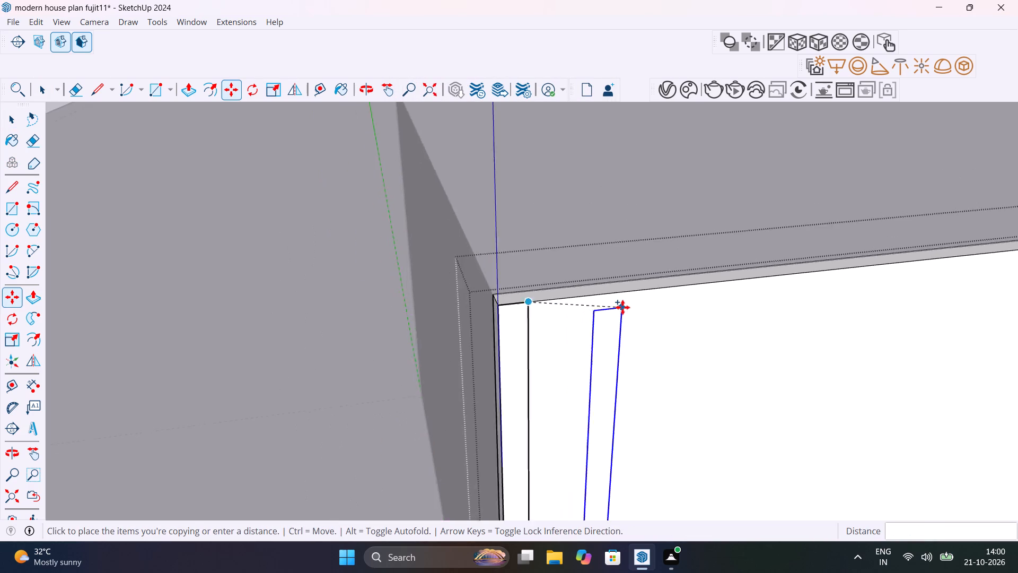
scroll(622, 307, "down", 19)
middle_click_drag(713, 298, 411, 399, "shift")
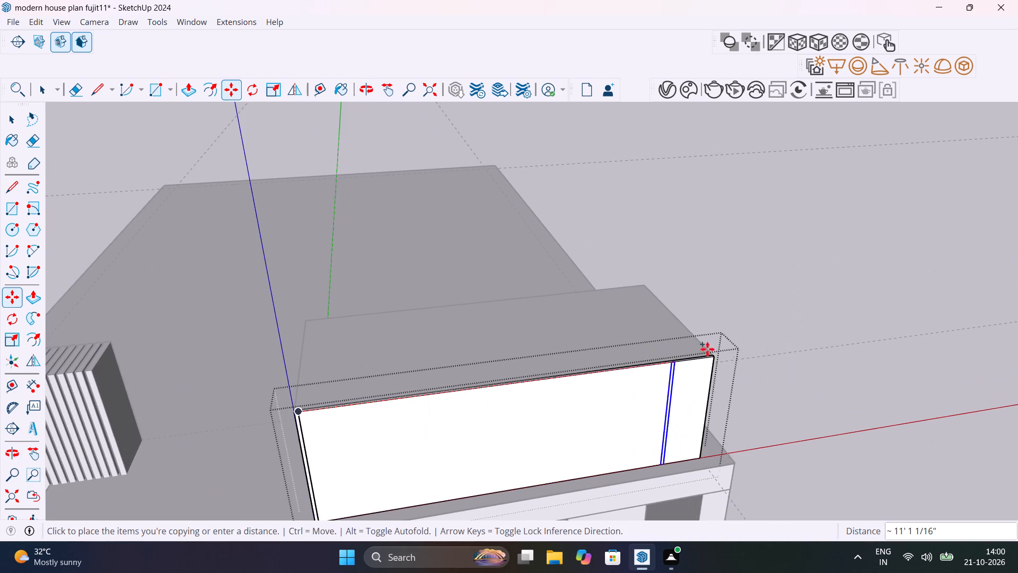
scroll(707, 362, "up", 20)
scroll(707, 362, "up", 3)
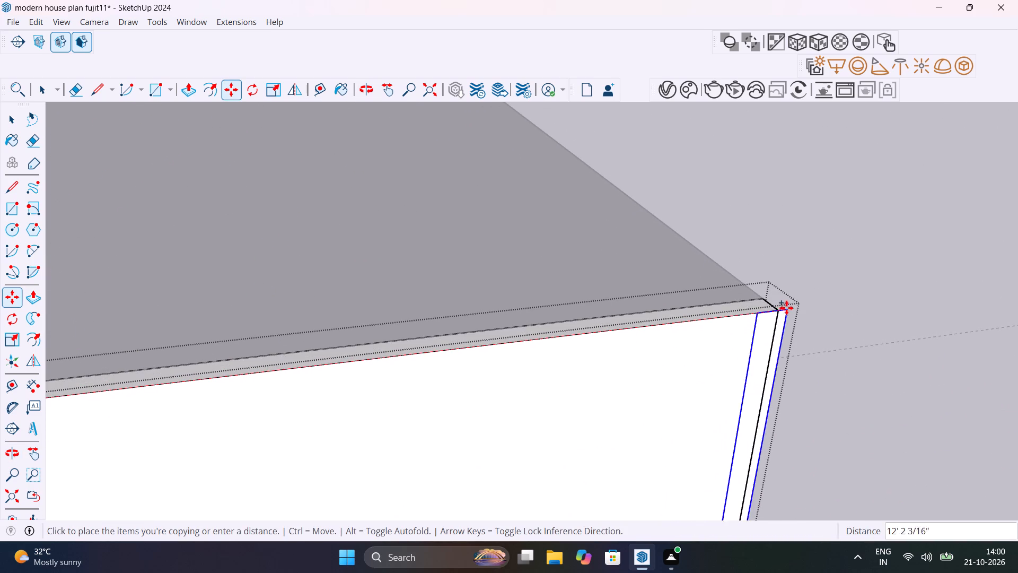
left_click(779, 312)
scroll(705, 429, "down", 20)
scroll(705, 429, "down", 10)
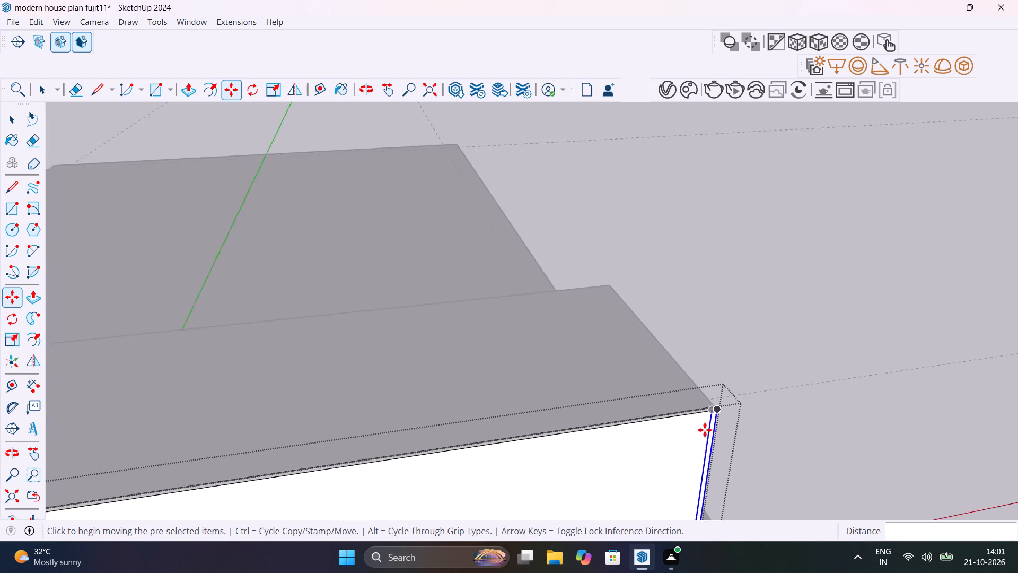
scroll(705, 430, "down", 13)
scroll(645, 453, "up", 6)
type("35/")
key("Return")
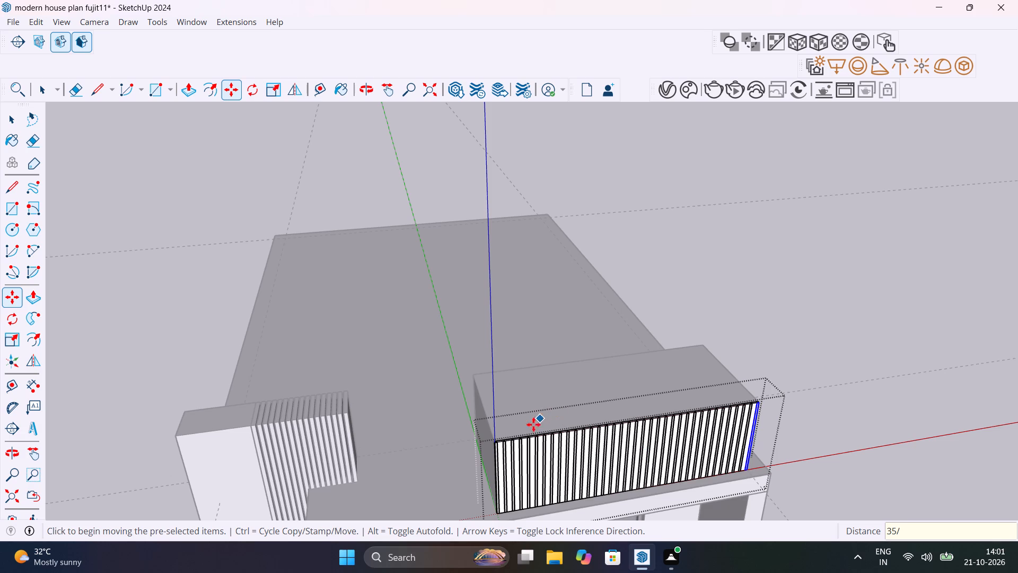
Open the first strip component for editing, extrude its face 1" outward, and close the component and panel.
scroll(510, 445, "up", 20)
scroll(510, 445, "up", 4)
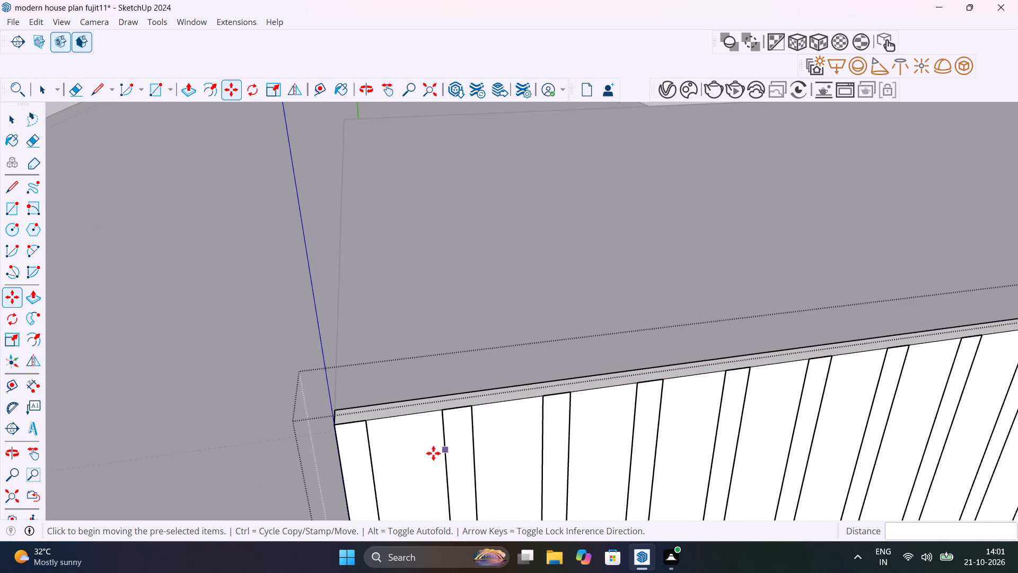
key("space")
left_click(353, 475)
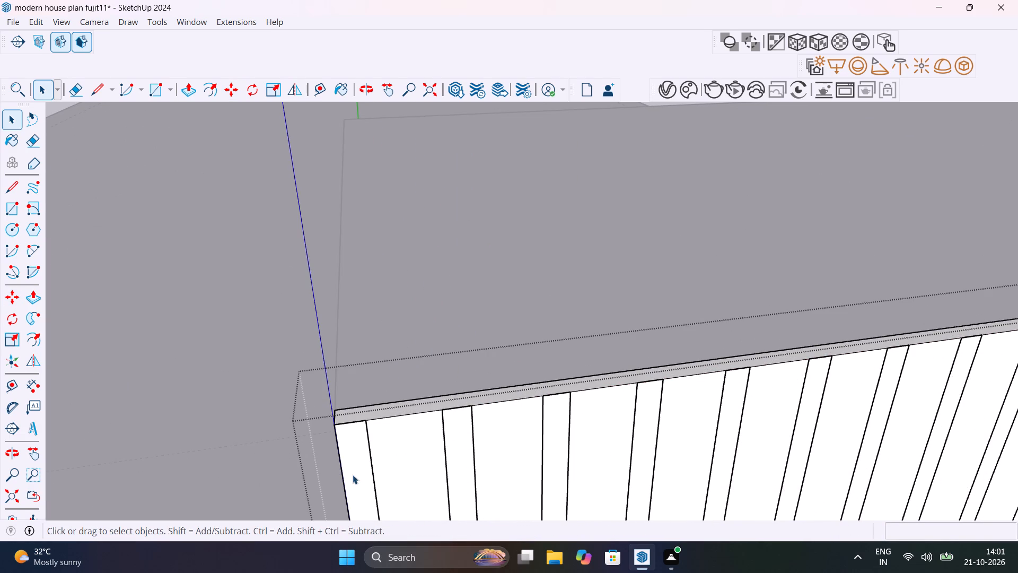
triple_click(353, 474)
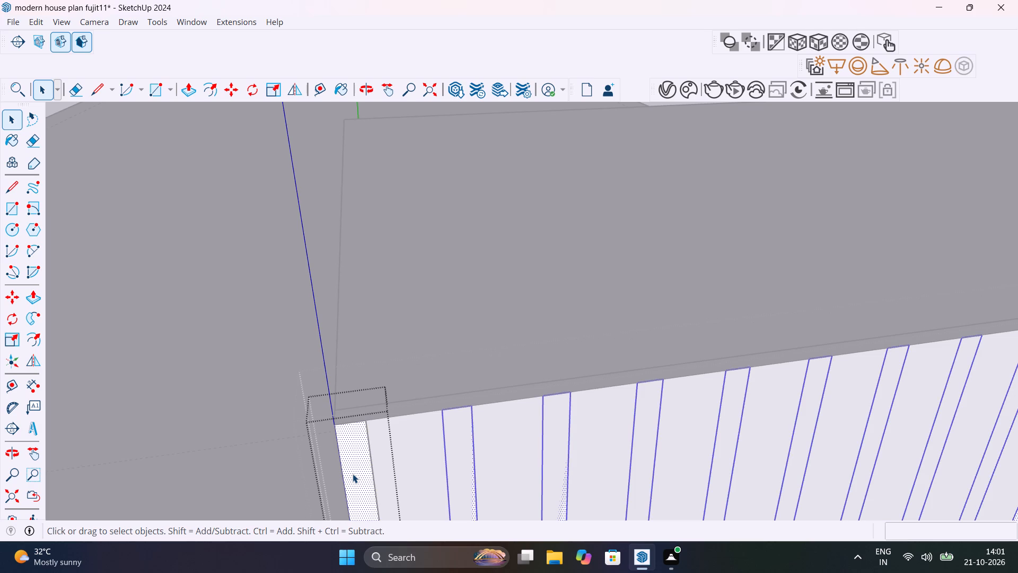
key("p")
left_click(353, 474)
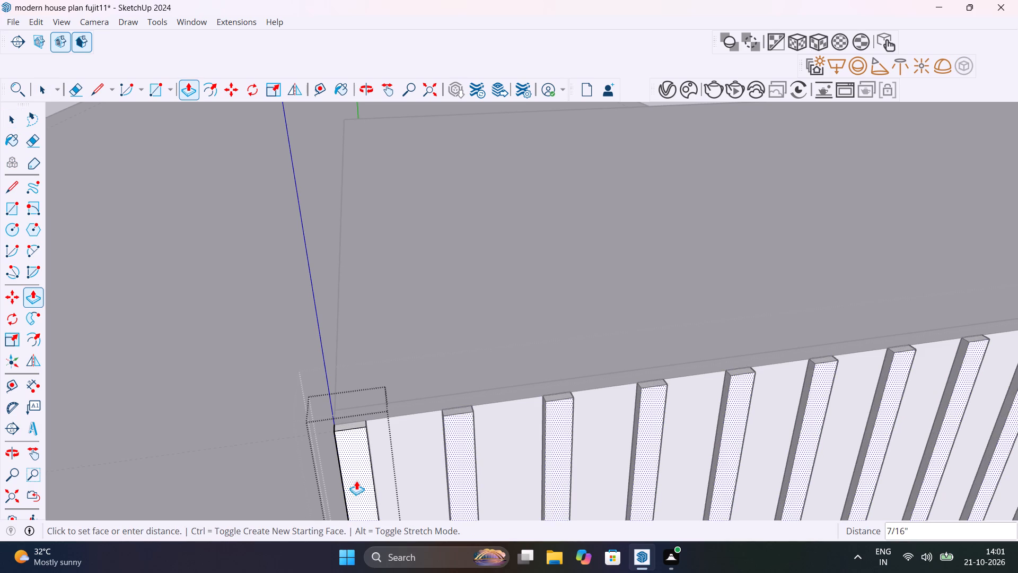
type("1\"")
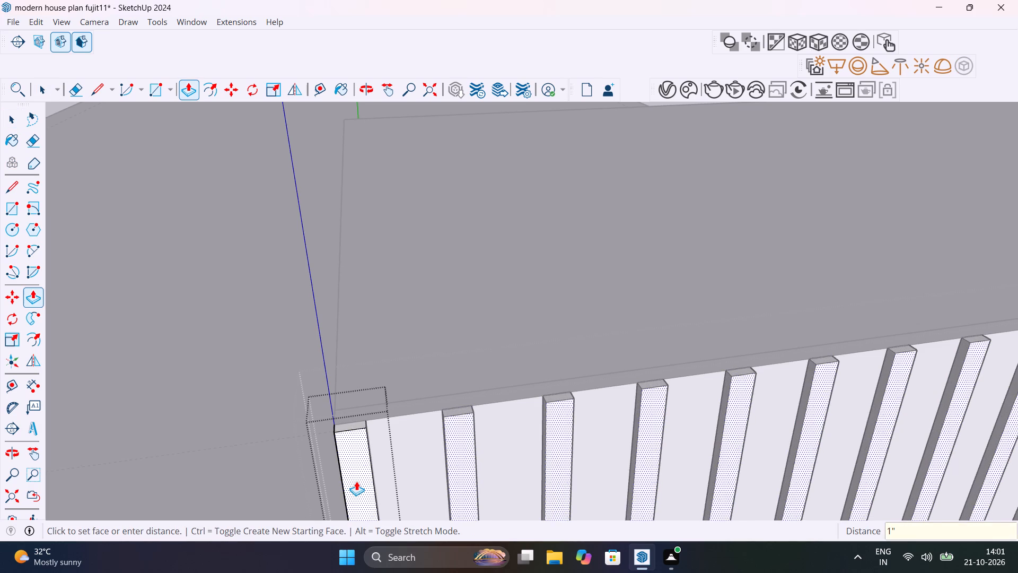
key("Return")
key("space")
scroll(356, 481, "down", 20)
scroll(356, 481, "down", 3)
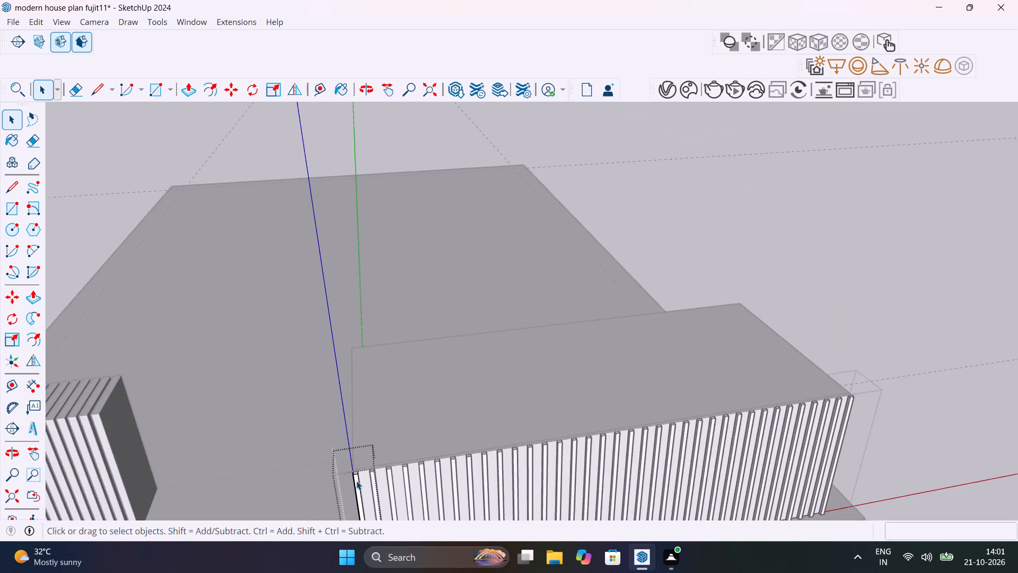
scroll(356, 481, "down", 4)
left_click(816, 310)
middle_click_drag(663, 420, 687, 232, "shift")
scroll(663, 420, "down", 1, "shift")
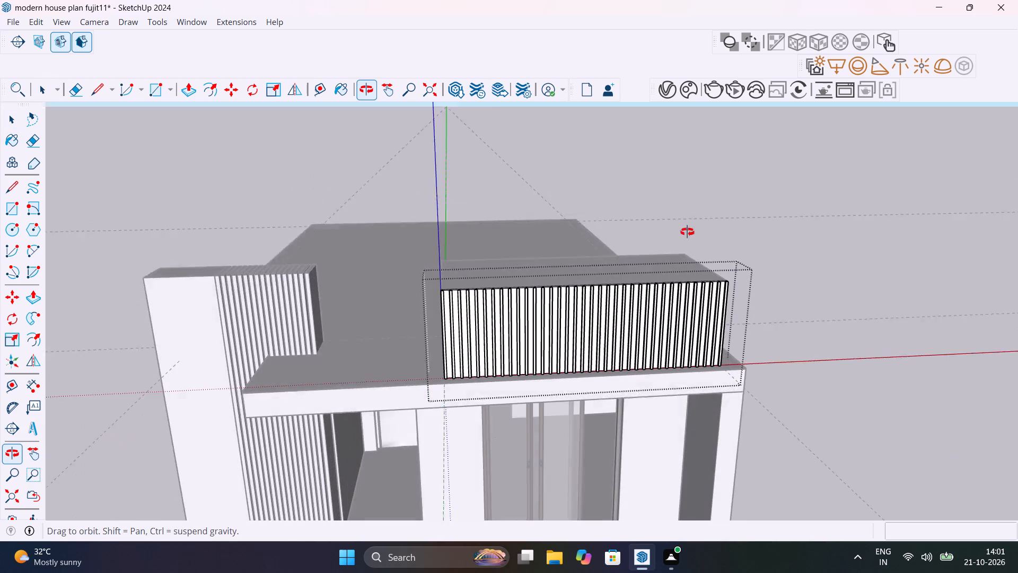
middle_click_drag(687, 232, 679, 230, "shift")
left_click(870, 233)
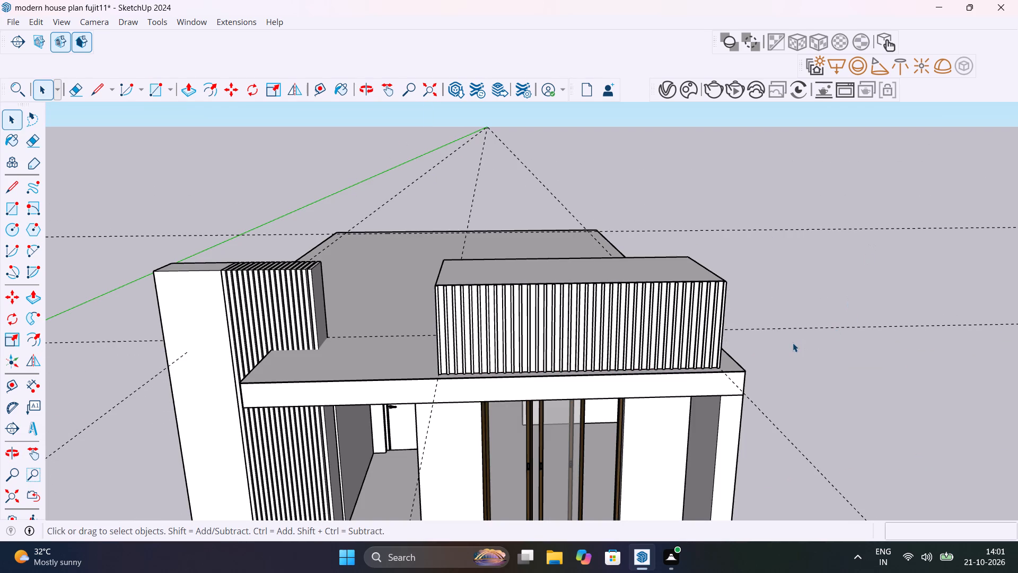
Open the rooftop box for editing and extrude its top face up about 5/16" from a new starting face.
scroll(691, 380, "down", 5)
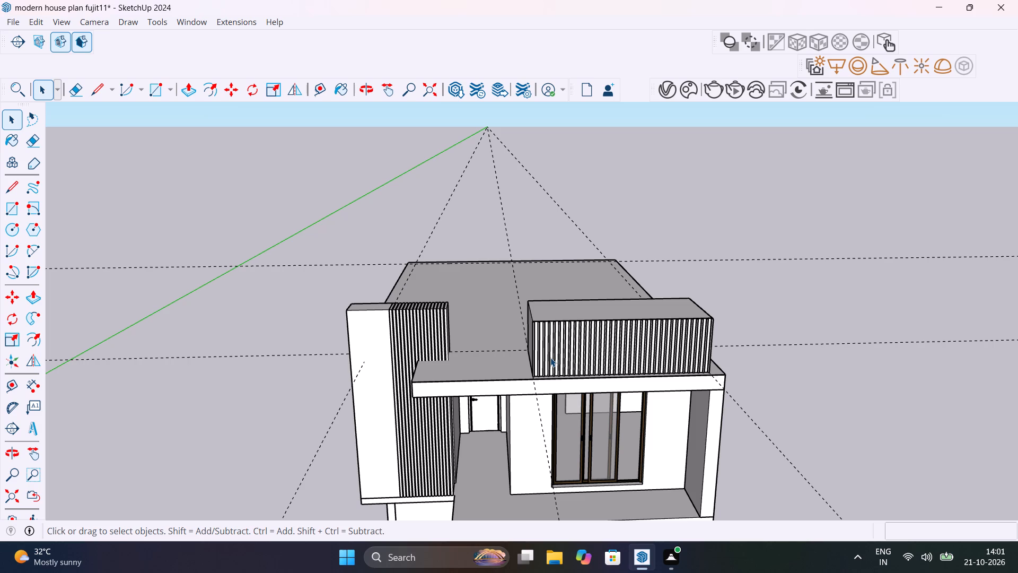
middle_click_drag(578, 320, 578, 332)
middle_click_drag(578, 332, 564, 451)
scroll(593, 359, "up", 13)
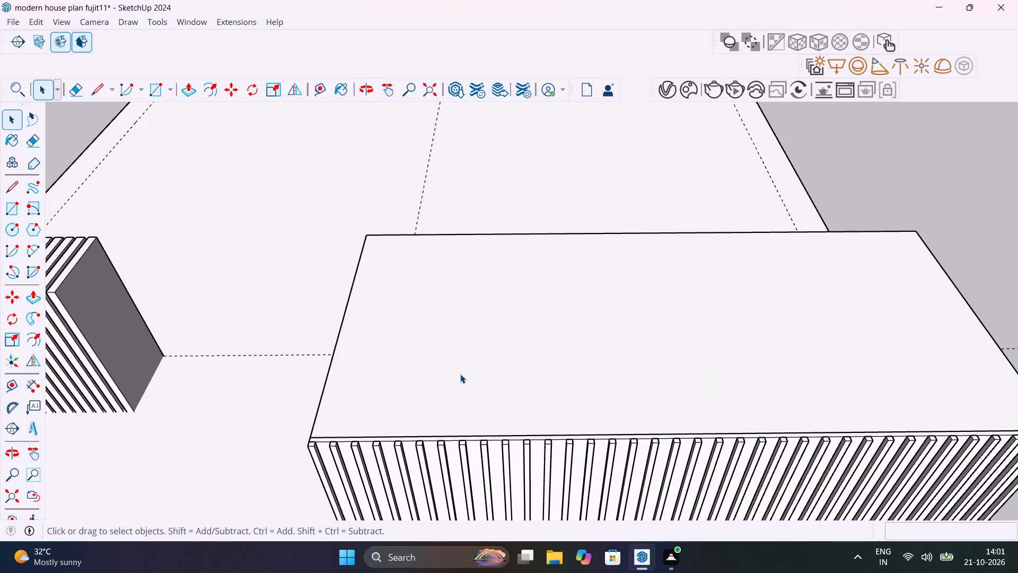
left_click(456, 370)
double_click(456, 369)
left_click(456, 369)
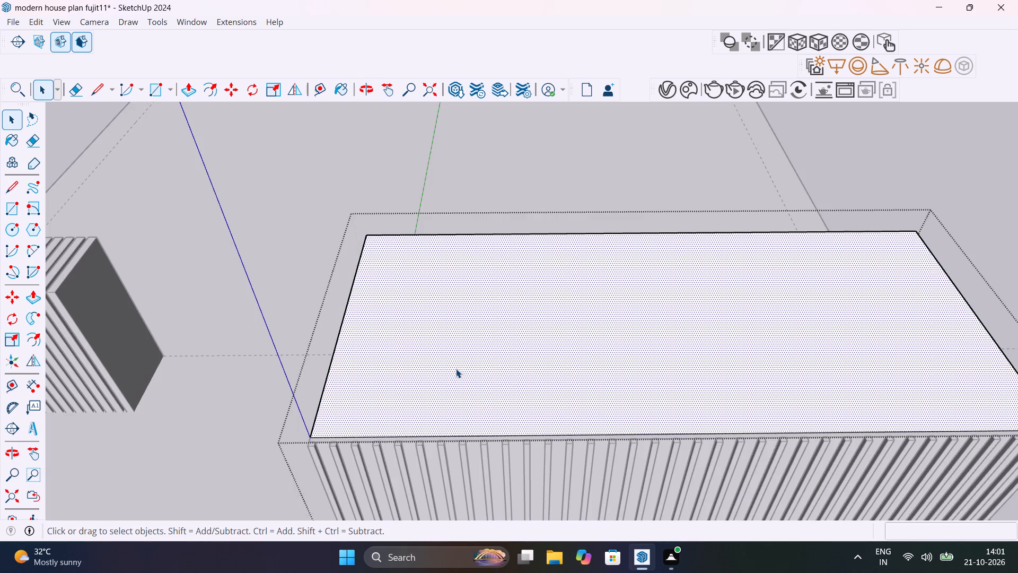
left_click(456, 369)
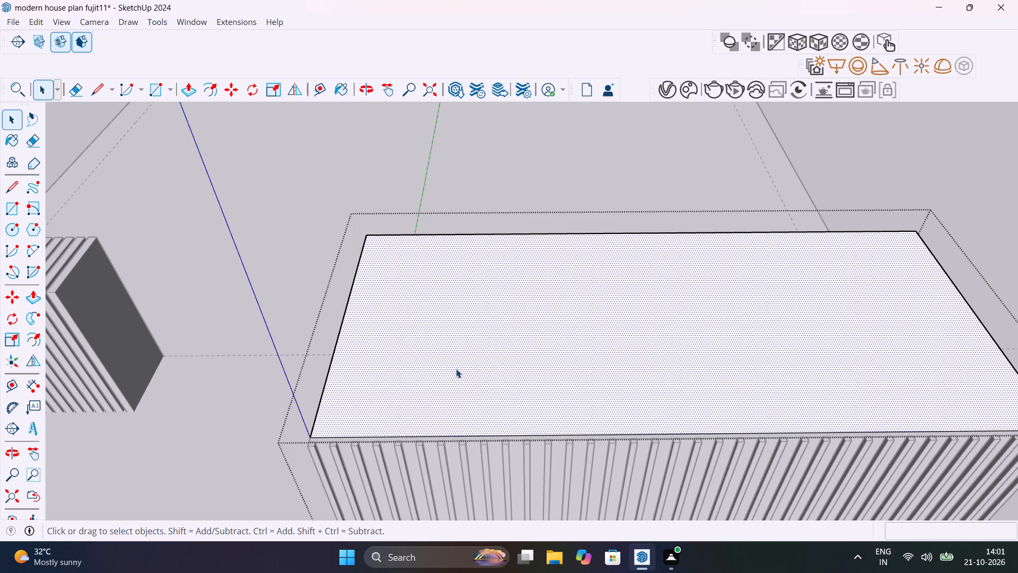
key("p")
left_click(411, 392)
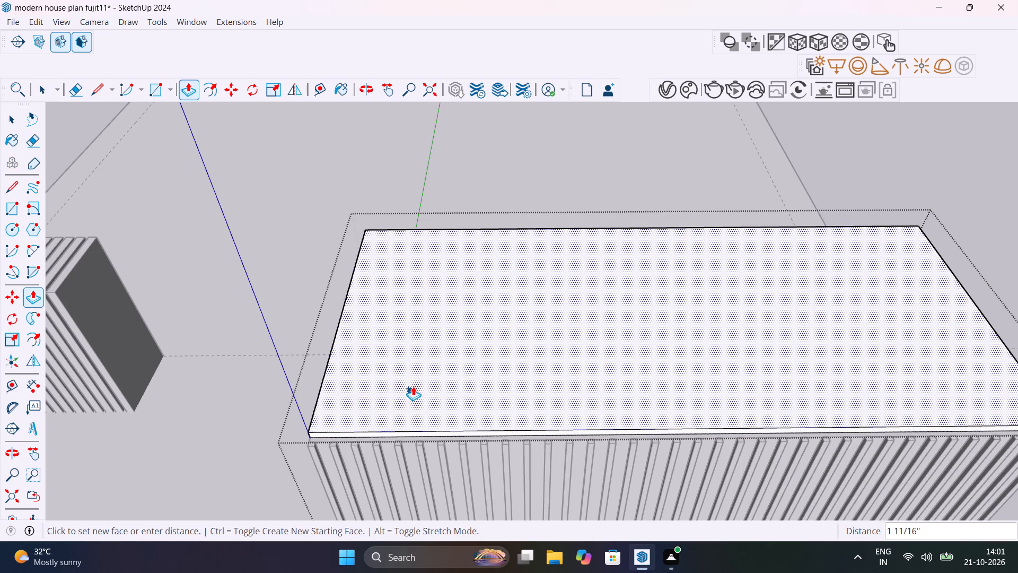
middle_click_drag(415, 388, 638, 266)
scroll(610, 323, "up", 2)
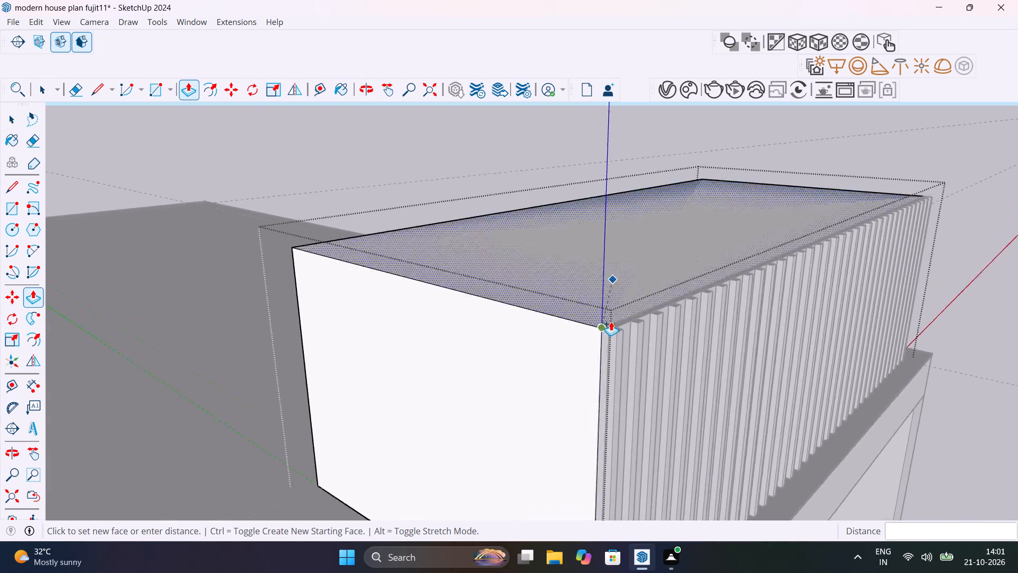
scroll(611, 322, "up", 15)
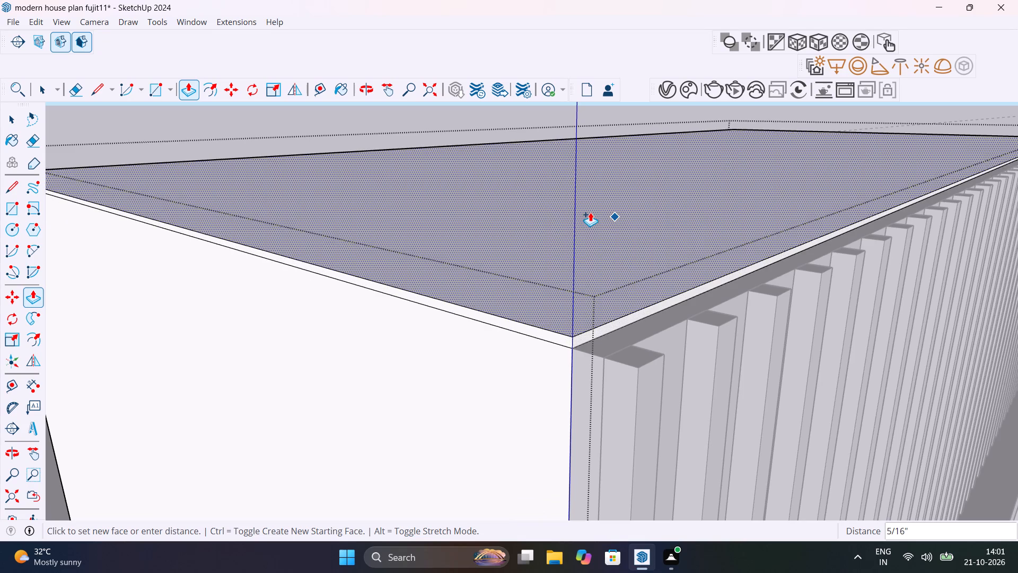
left_click(590, 212)
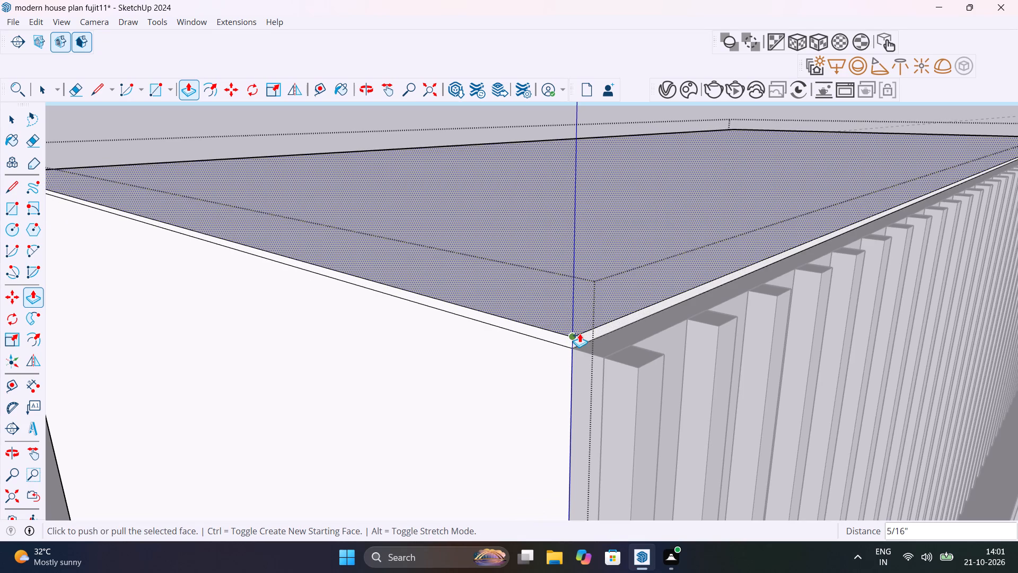
Extrude the thin top layer's front face outward 2" over the strips and close the rooftop box.
key("space")
scroll(580, 334, "up", 11)
left_click(582, 344)
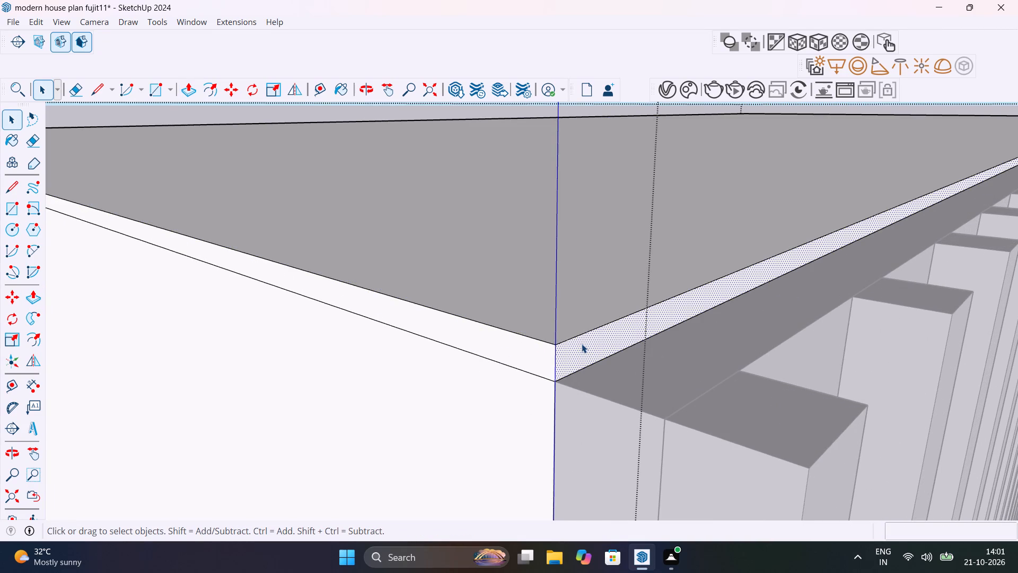
key("p")
left_click(582, 344)
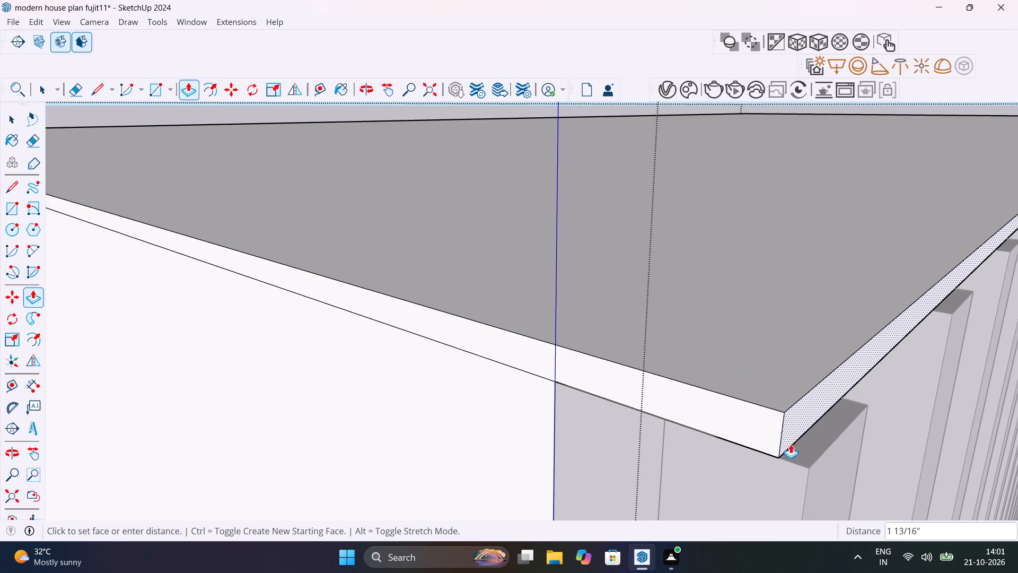
left_click(813, 467)
scroll(671, 422, "down", 4)
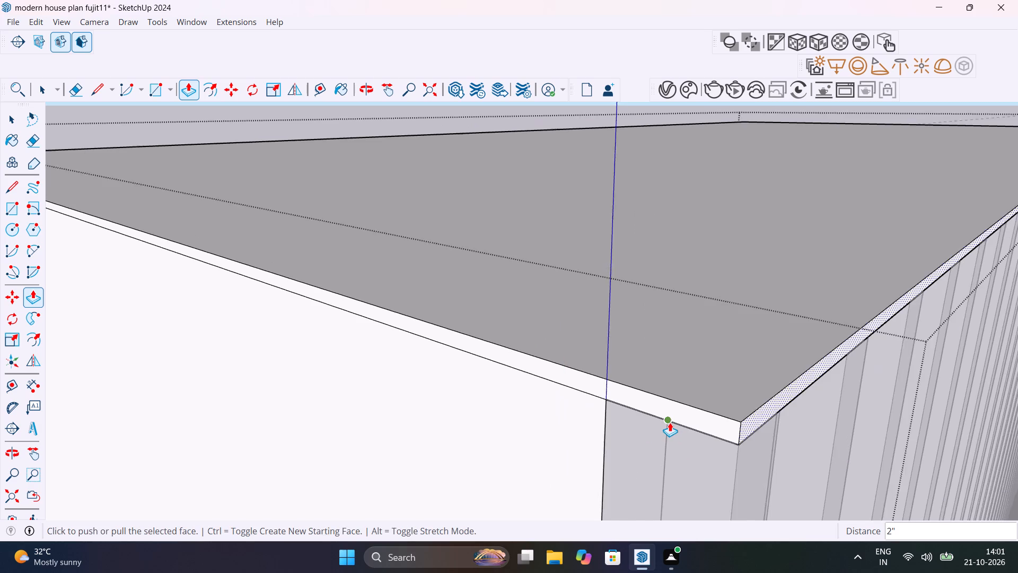
scroll(670, 422, "down", 20)
scroll(670, 422, "down", 11)
key("space")
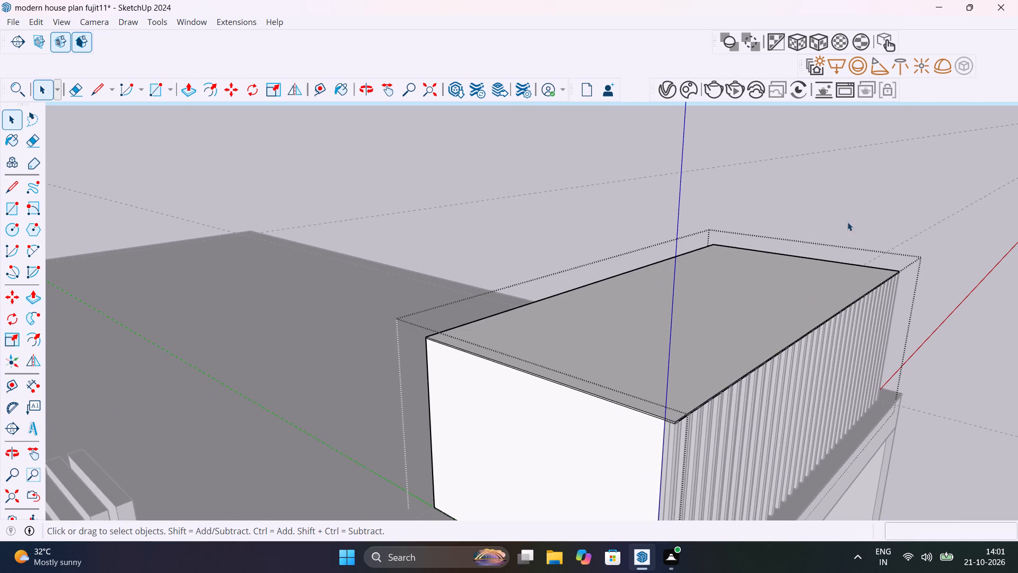
left_click(861, 190)
Examine the house front and the roof area between the slatted wall and the rooftop box.
middle_click_drag(874, 306, 680, 254)
scroll(705, 288, "down", 7)
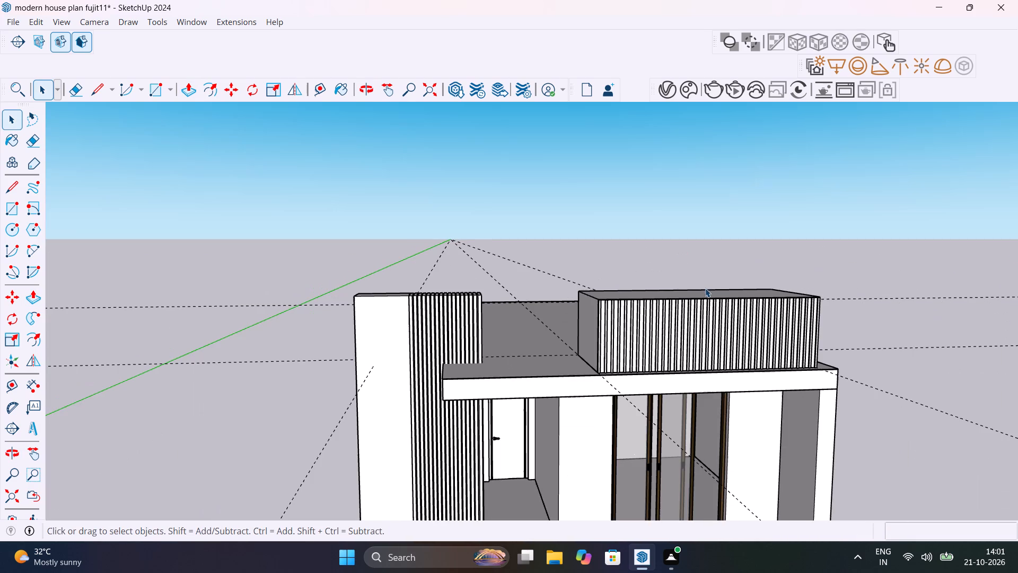
middle_click_drag(763, 333, 725, 365)
scroll(684, 273, "down", 6)
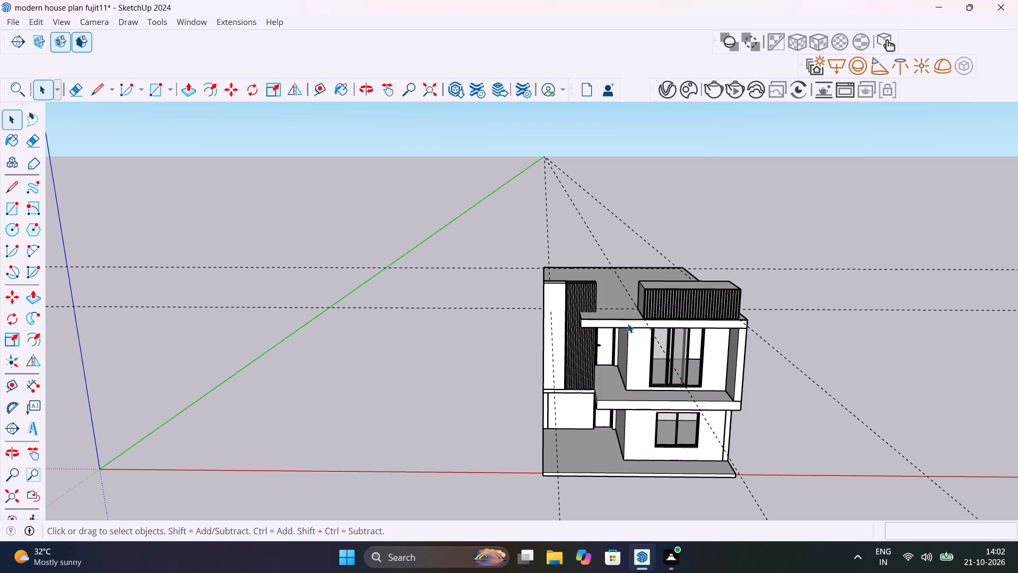
middle_click_drag(628, 317, 619, 481)
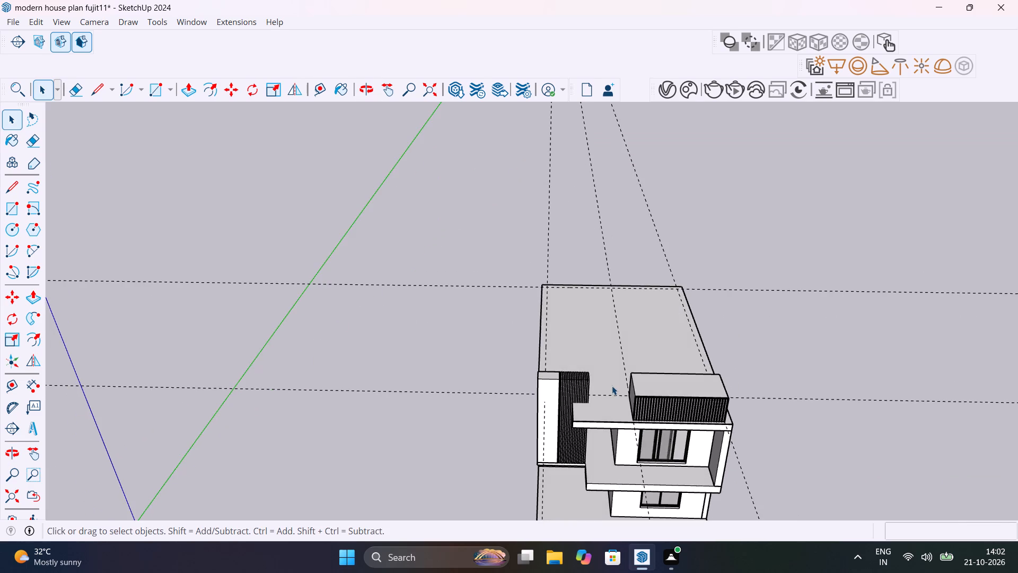
scroll(612, 385, "up", 12)
middle_click_drag(614, 404, 620, 486)
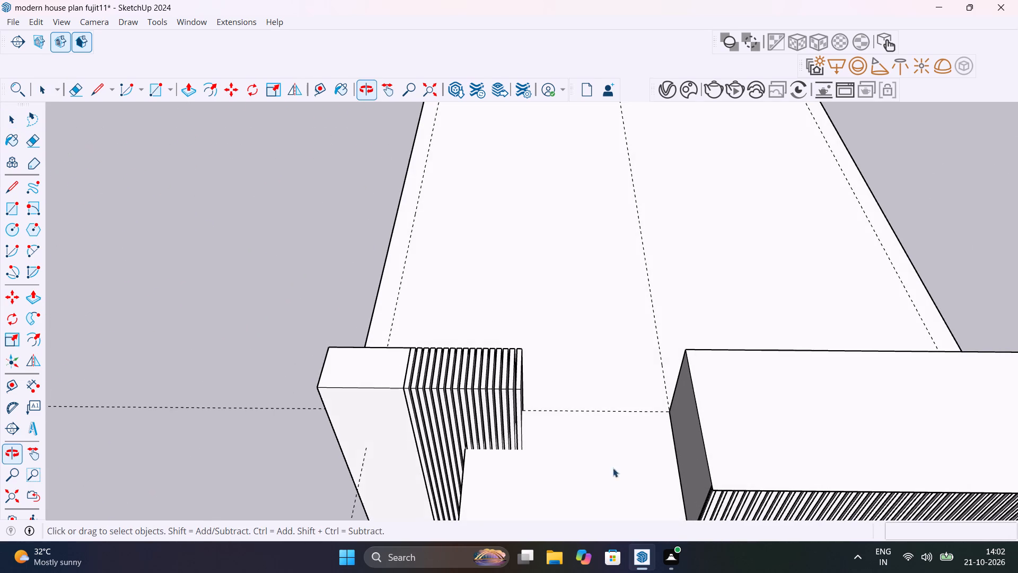
scroll(646, 401, "up", 6)
scroll(646, 401, "down", 9)
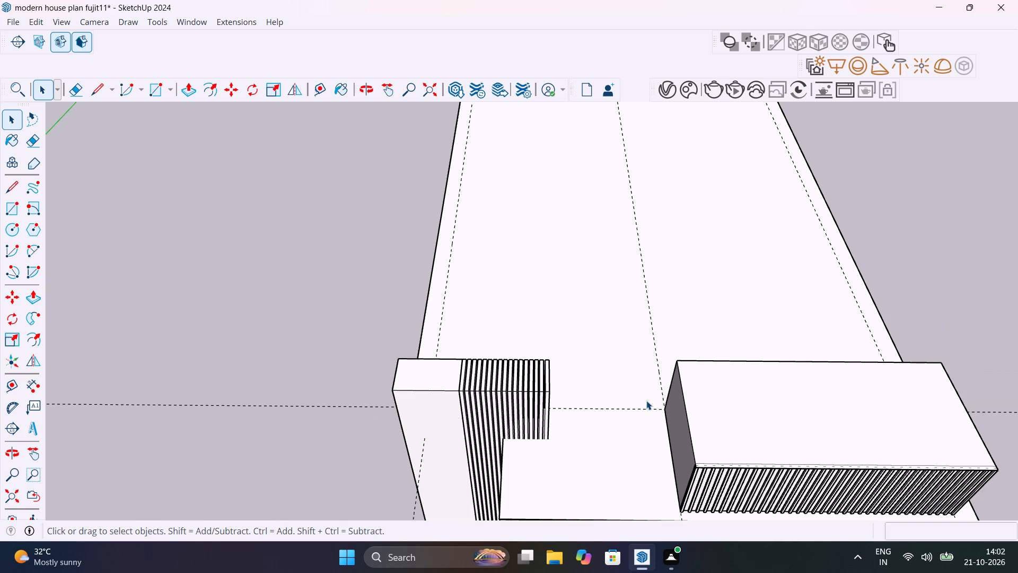
scroll(646, 401, "up", 7)
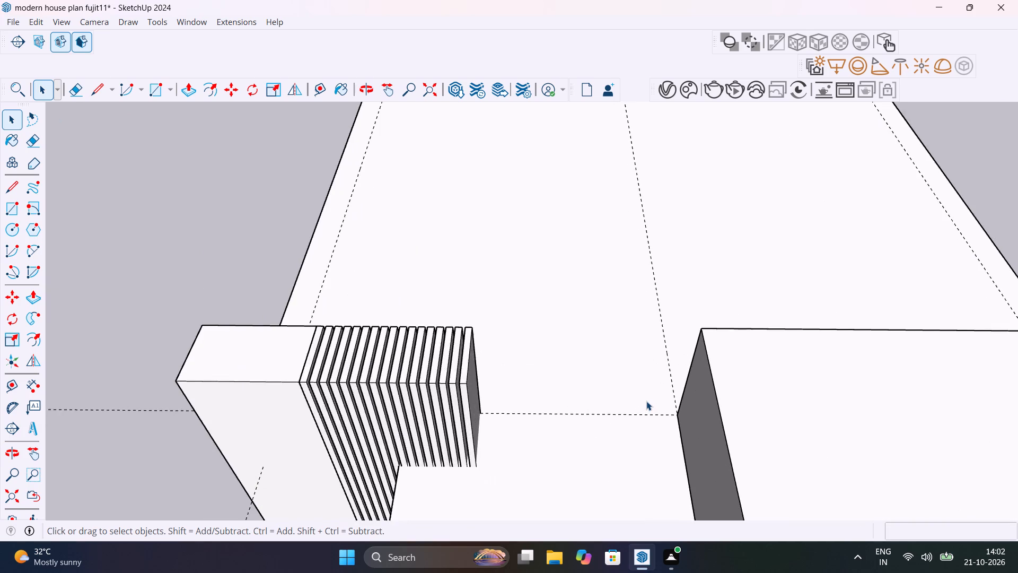
scroll(646, 401, "up", 2)
middle_click_drag(643, 398, 371, 365)
scroll(475, 369, "down", 9)
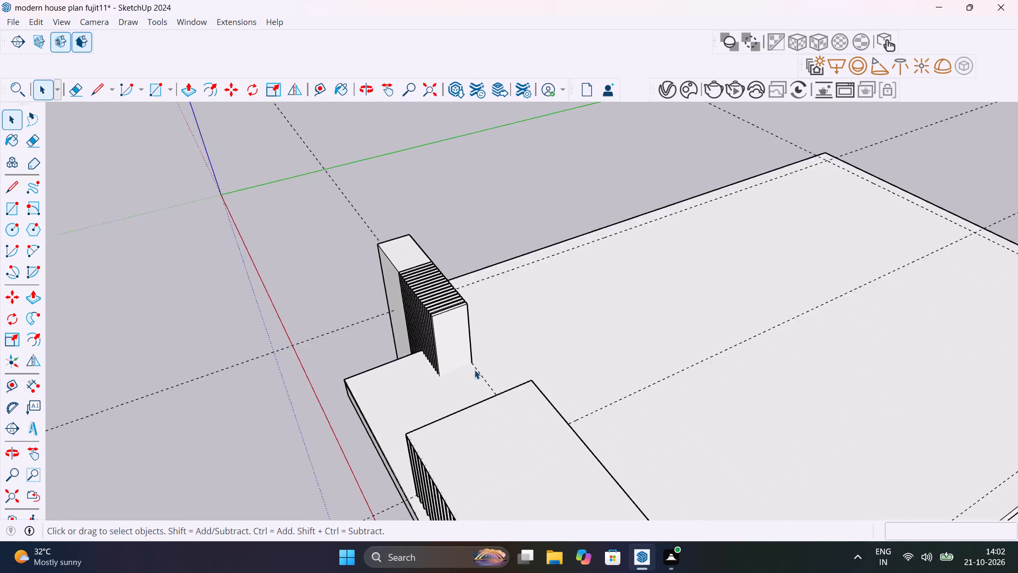
scroll(475, 370, "down", 2)
scroll(493, 374, "up", 9)
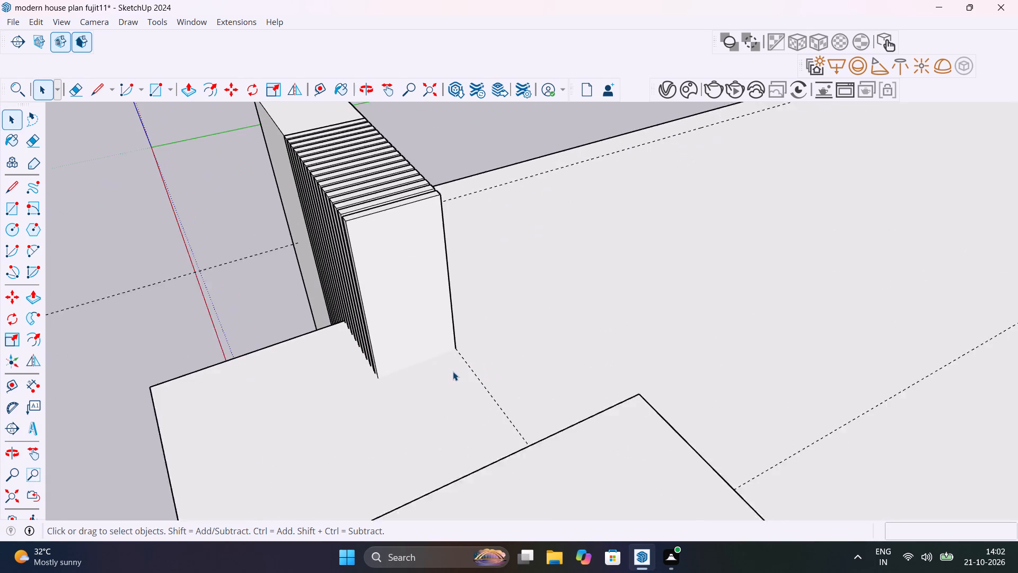
Add a guide line 1' toward the back of the house from the guide behind the rooftop box and slatted wall.
scroll(453, 371, "up", 2)
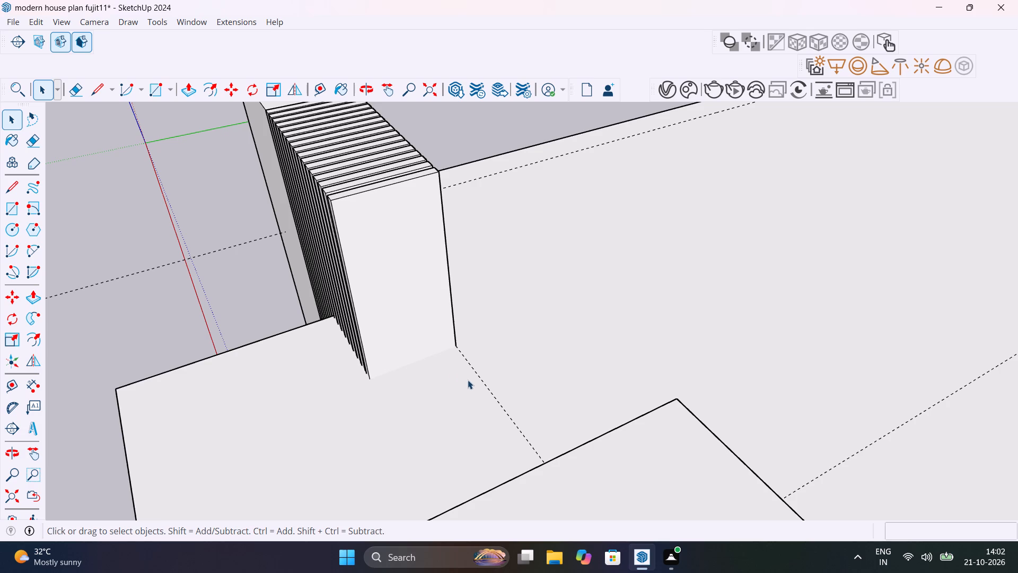
middle_click_drag(468, 378, 145, 344)
scroll(292, 338, "down", 5)
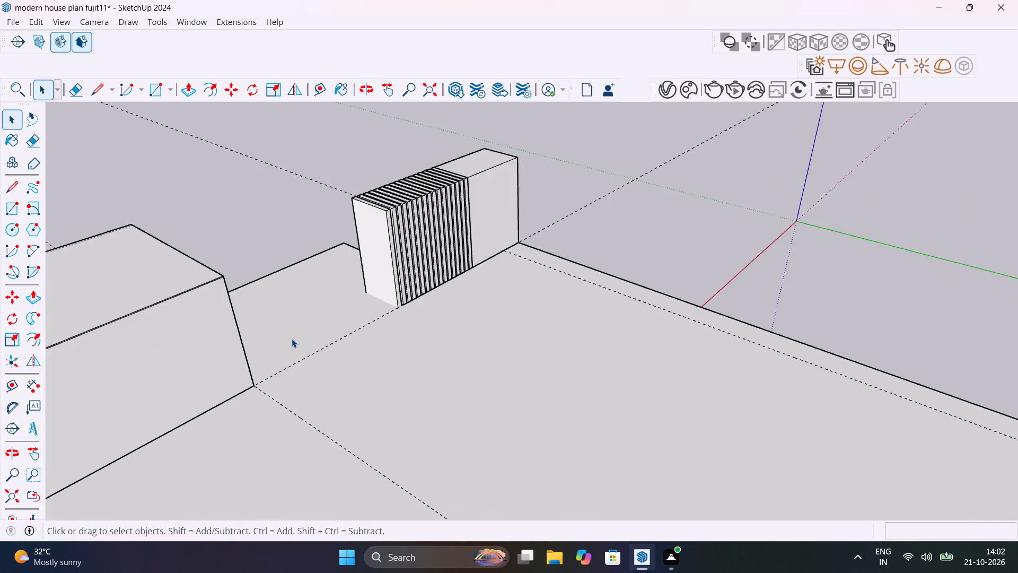
scroll(292, 338, "down", 14)
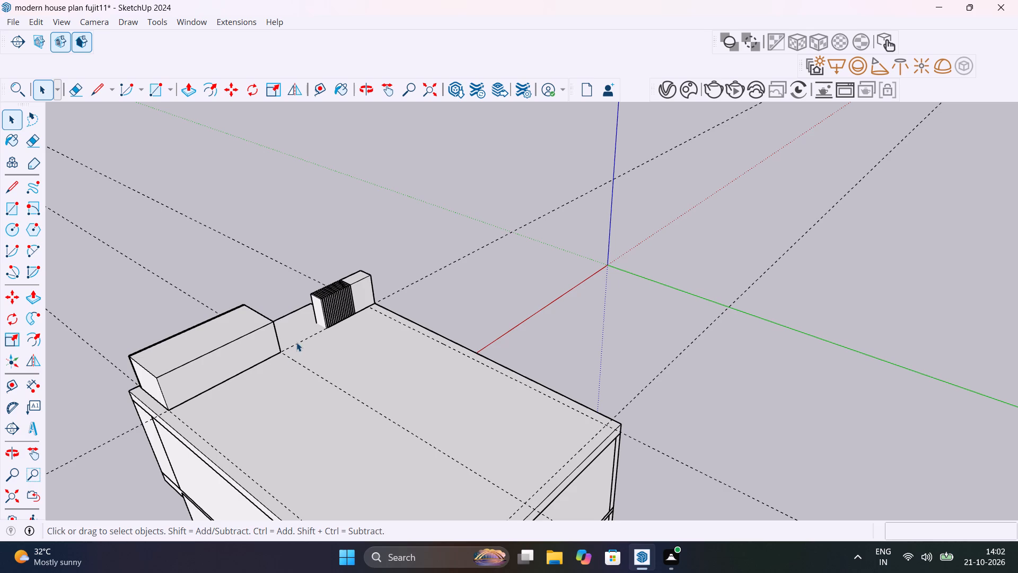
middle_click_drag(296, 342, 442, 281)
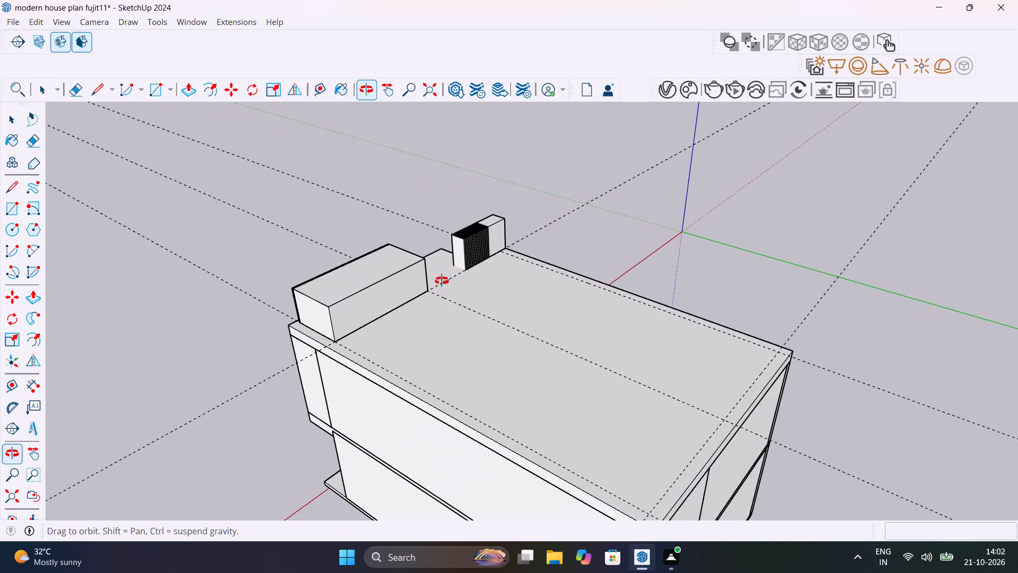
middle_click_drag(442, 281, 384, 310)
scroll(449, 284, "up", 9)
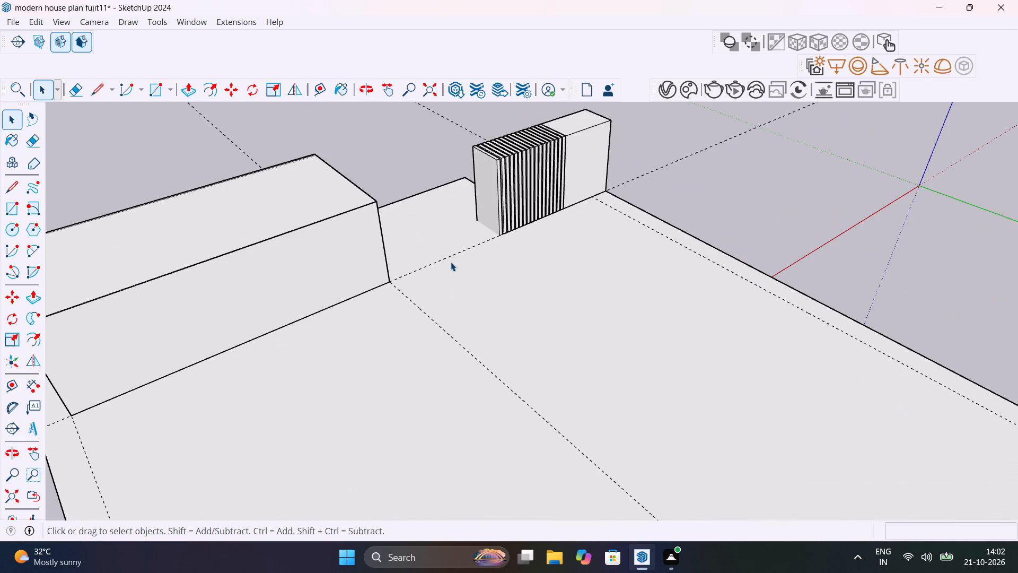
key("t")
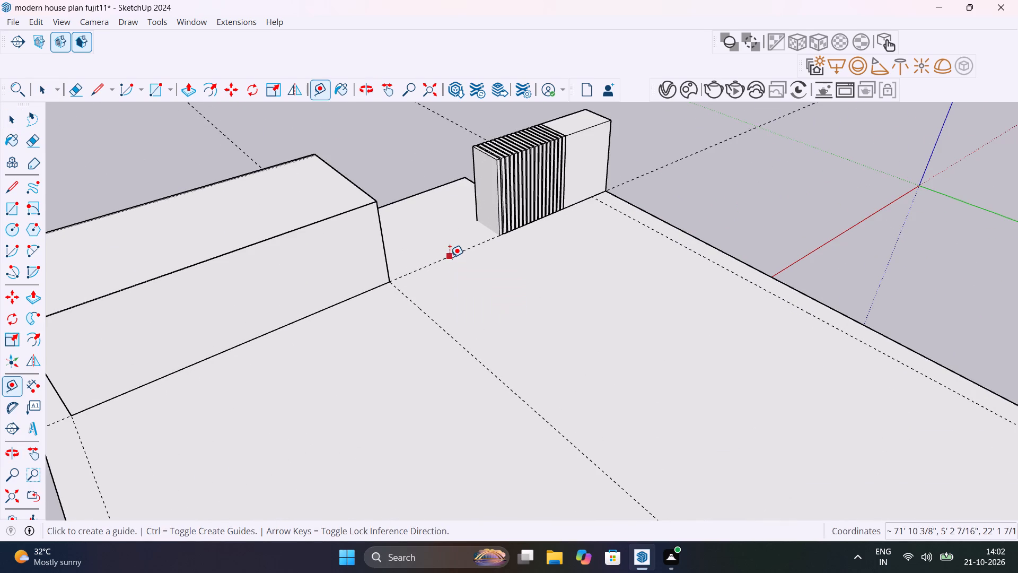
left_click(450, 257)
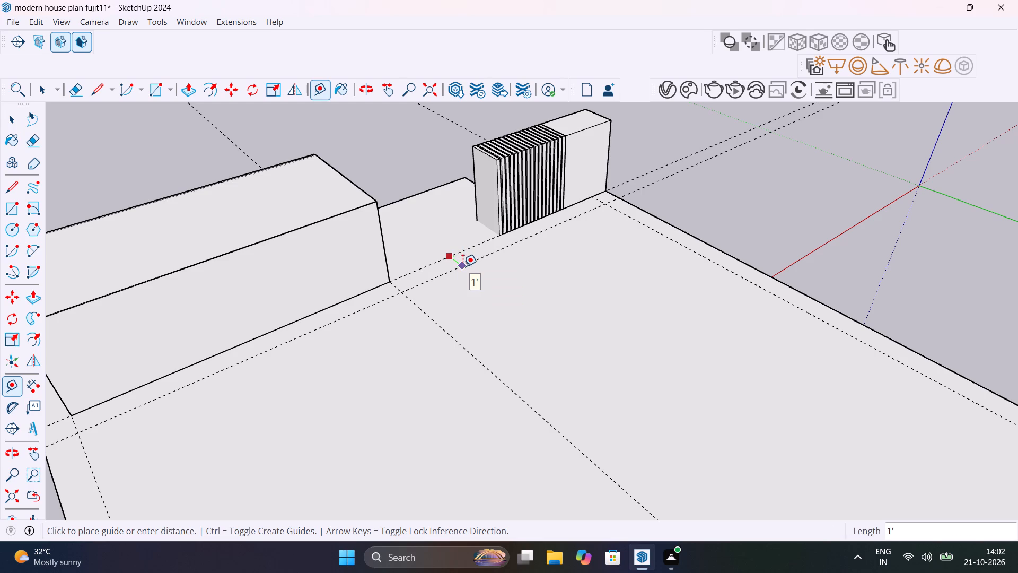
type("1'")
key("Return")
key("space")
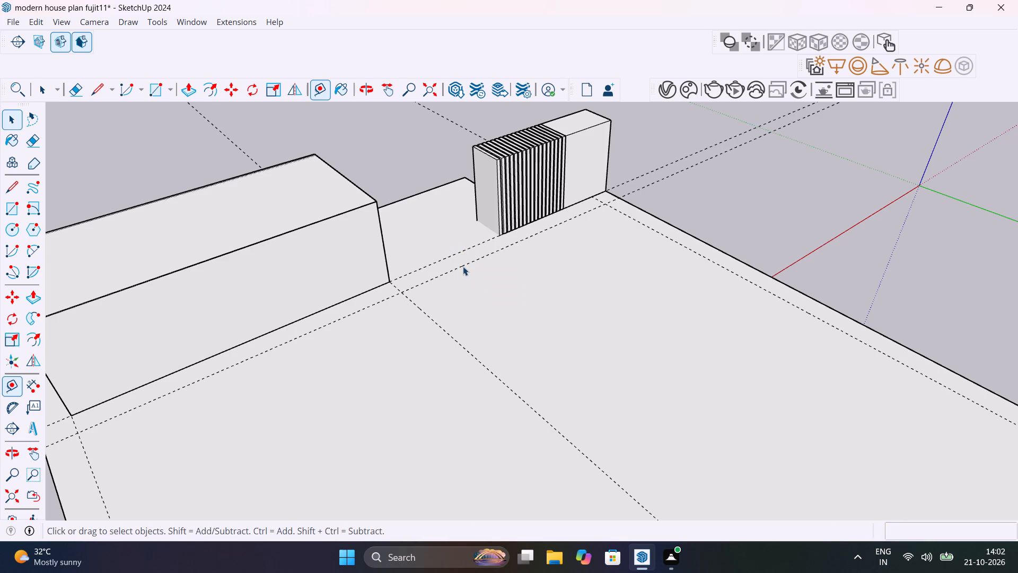
Draw a 25' 3" by 1' rectangle from the rooftop box's rear corner across the roof behind the slatted wall.
scroll(463, 266, "down", 8)
scroll(307, 317, "up", 8)
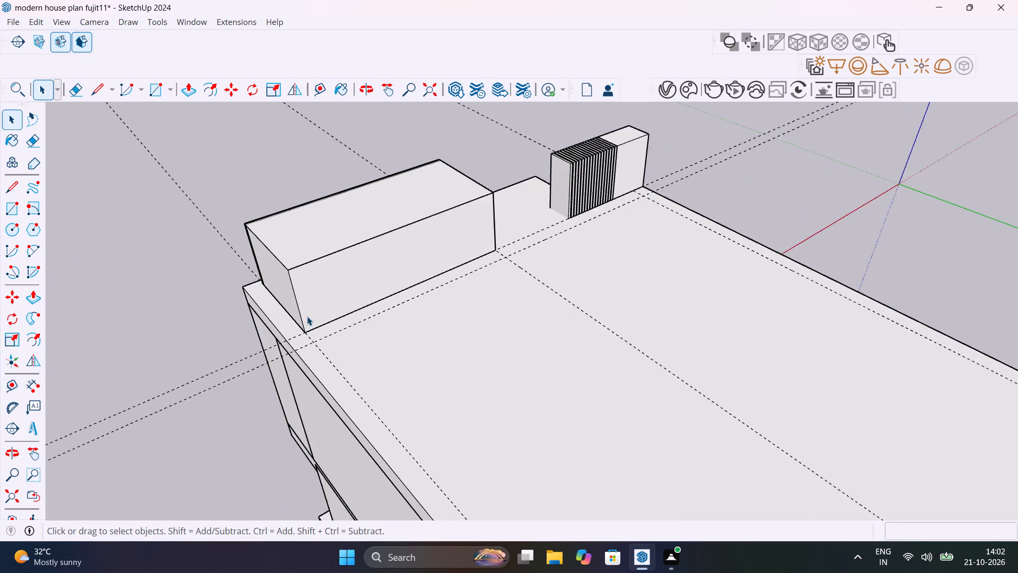
scroll(307, 316, "up", 10)
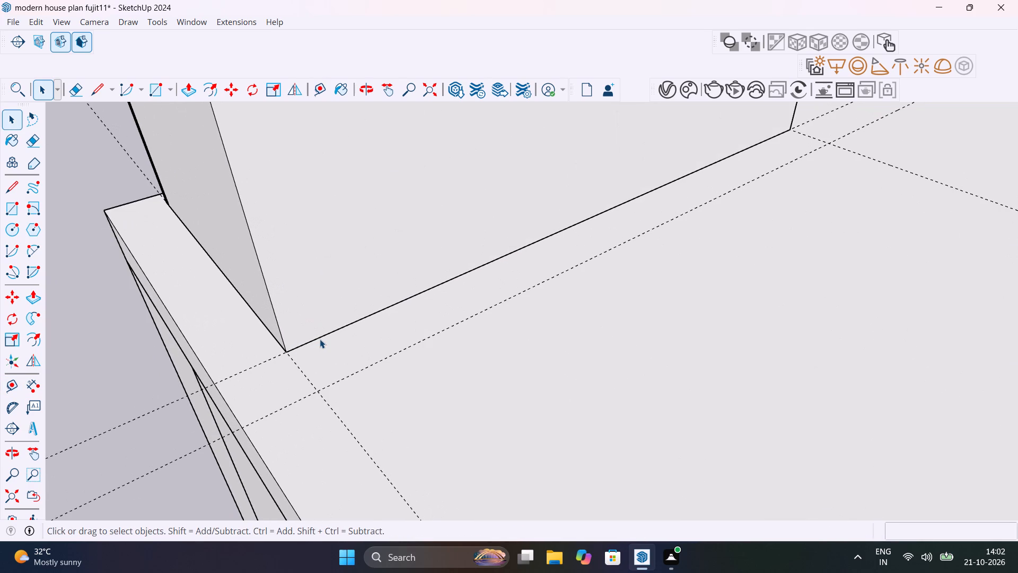
key("r")
left_click(292, 350)
scroll(347, 342, "down", 7)
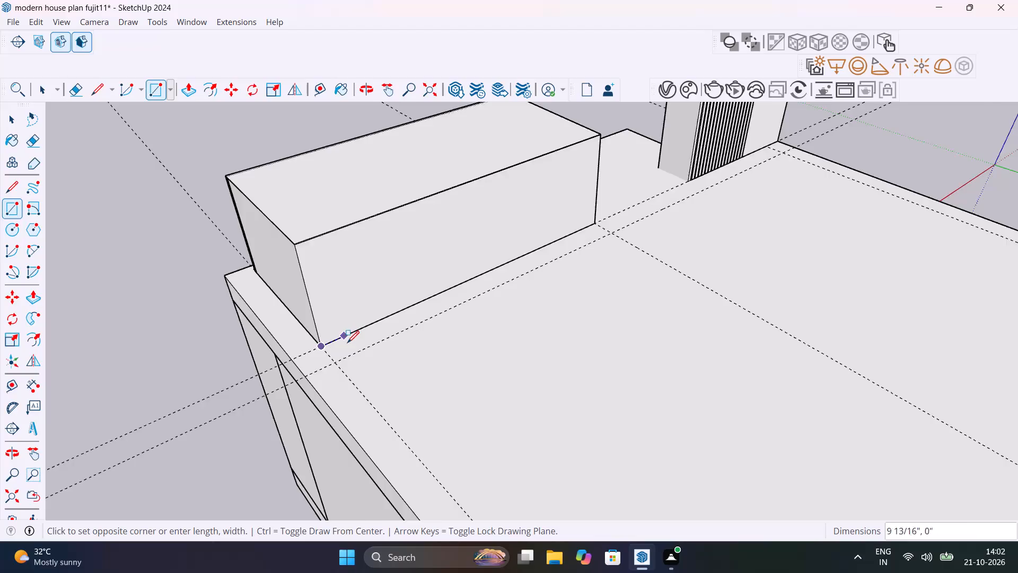
scroll(347, 343, "down", 13)
scroll(555, 257, "up", 15)
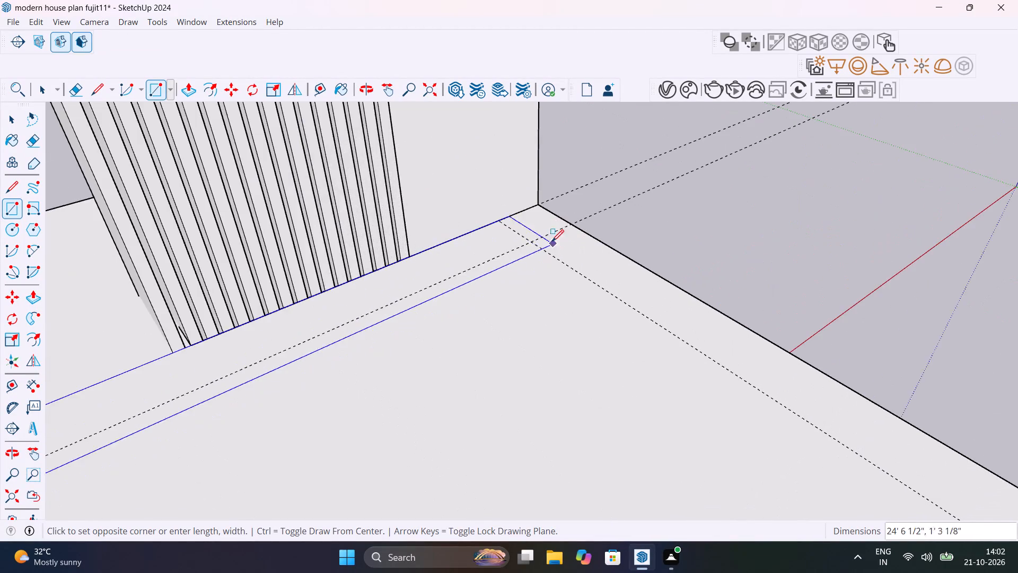
scroll(552, 241, "up", 6)
left_click(585, 219)
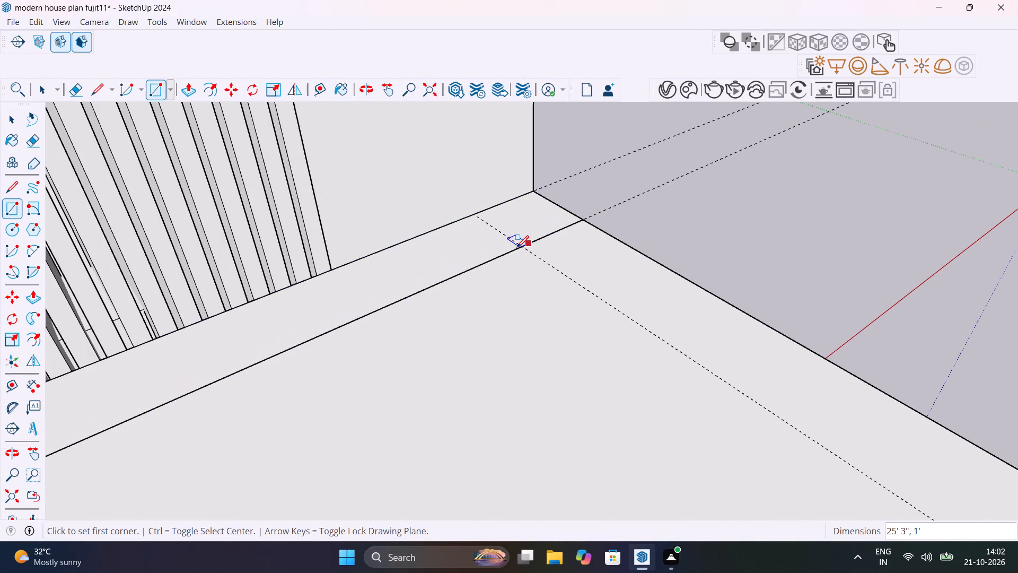
Draw a 1' by 33' 10 1/2" rectangle along the roof's side edge, from the slatted wall to the rear corner.
left_click(525, 246)
scroll(560, 262, "down", 19)
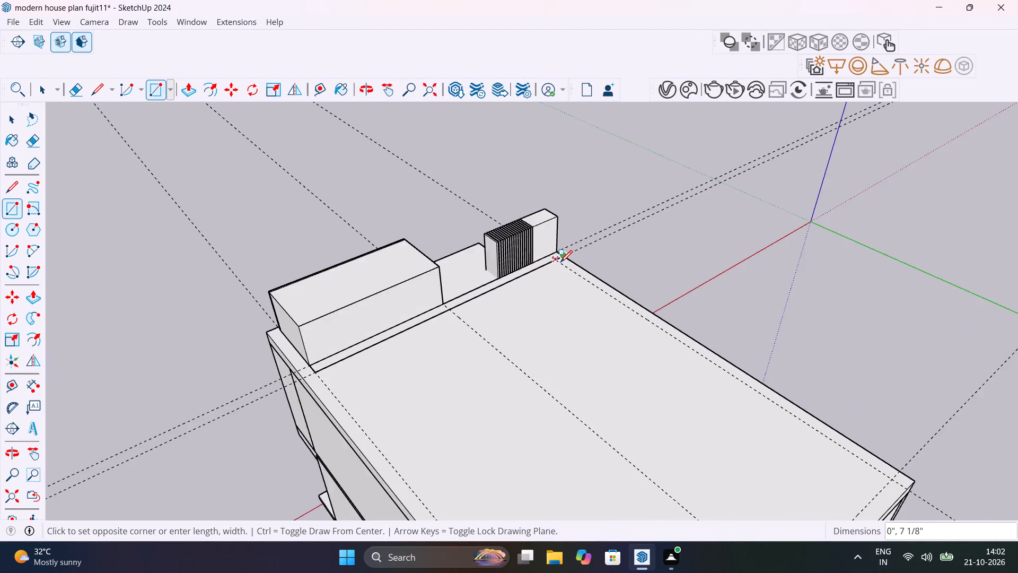
scroll(560, 262, "down", 12)
scroll(678, 332, "up", 20)
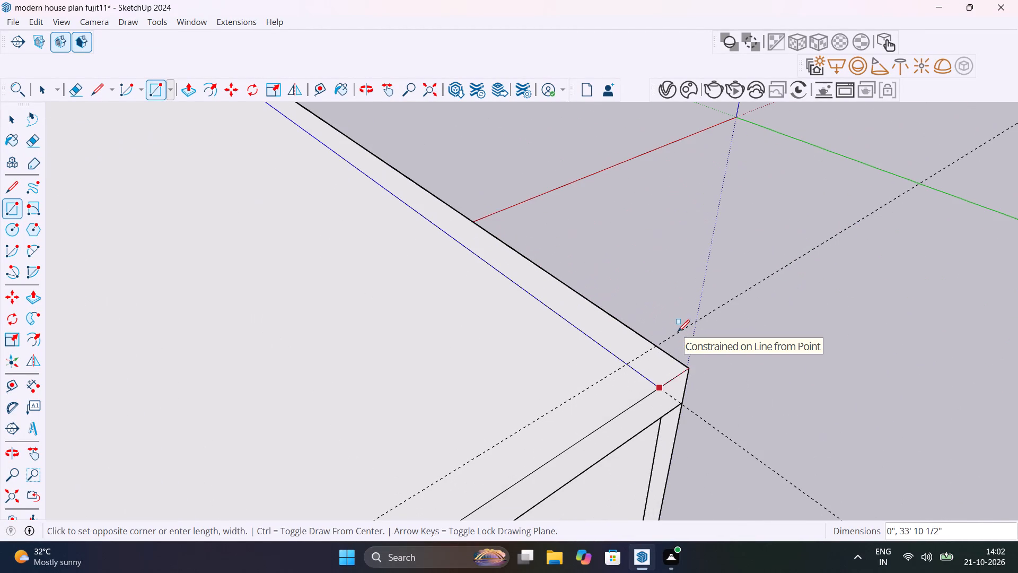
left_click(686, 367)
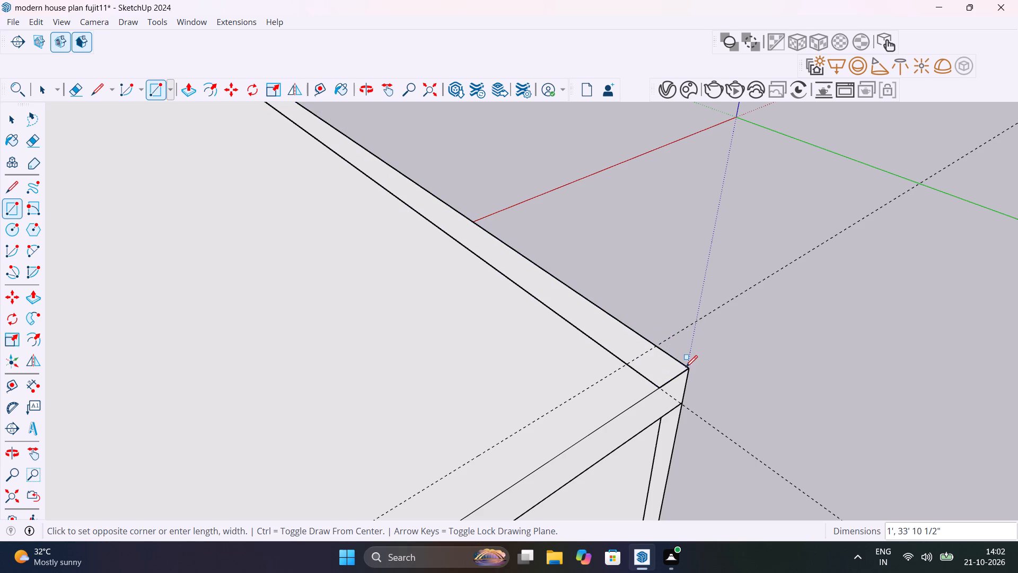
Draw a 25' 3" by 1' rectangle along the roof's rear edge, up to the opposite side edge.
left_click(660, 387)
scroll(504, 372, "down", 14)
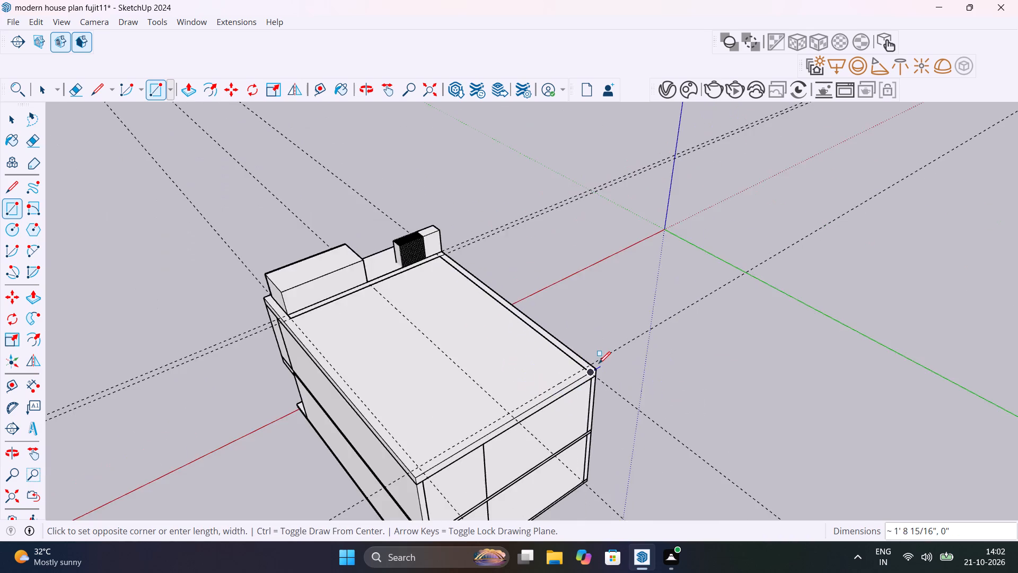
scroll(599, 363, "down", 10)
scroll(494, 423, "up", 18)
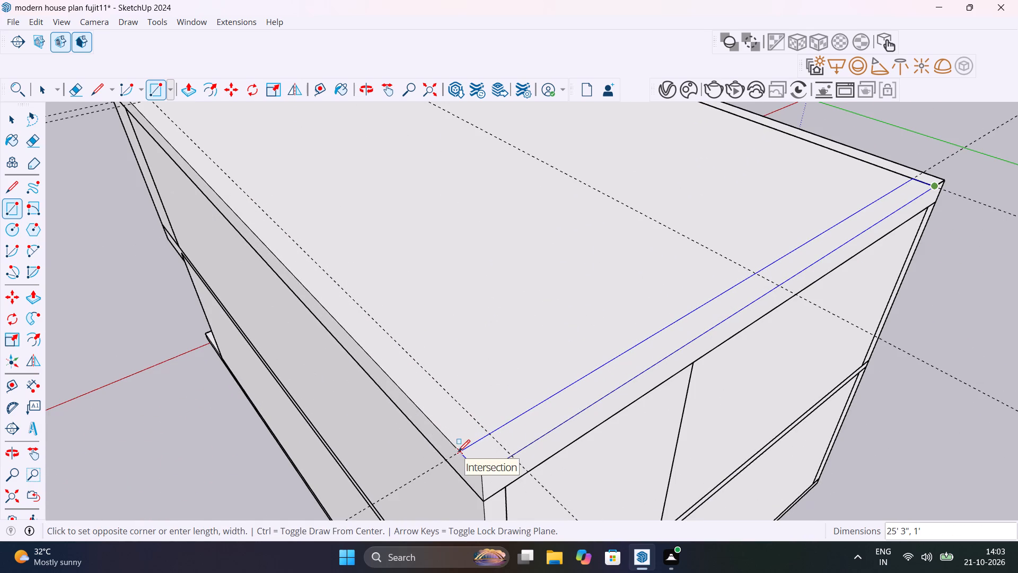
left_click(458, 452)
Draw a 33' 10 1/2" long rectangle along the remaining side edge, from the rear strip back to the rooftop box corner.
left_click(492, 434)
scroll(403, 351, "down", 9)
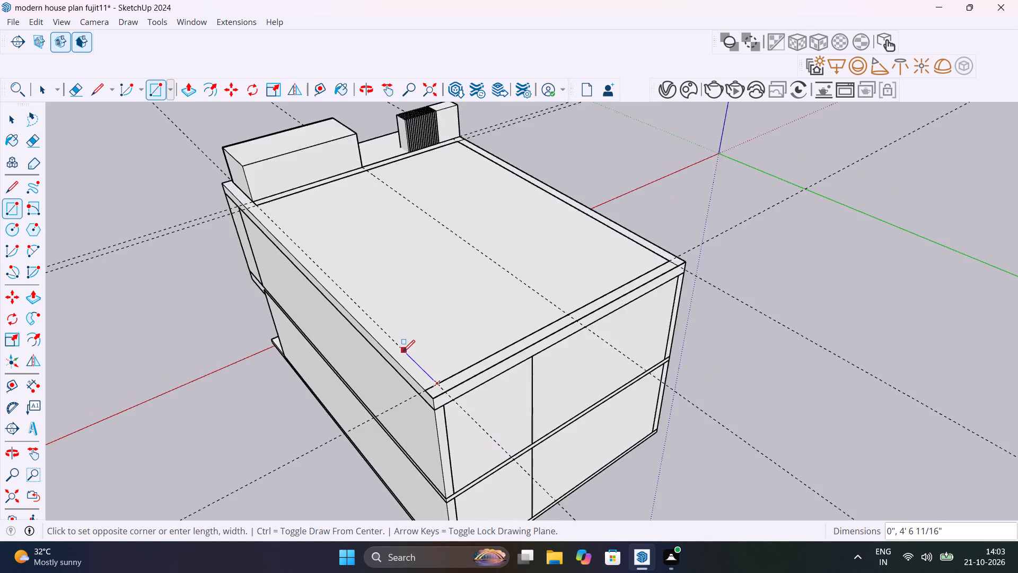
scroll(403, 352, "down", 8)
scroll(323, 267, "up", 20)
scroll(323, 267, "up", 6)
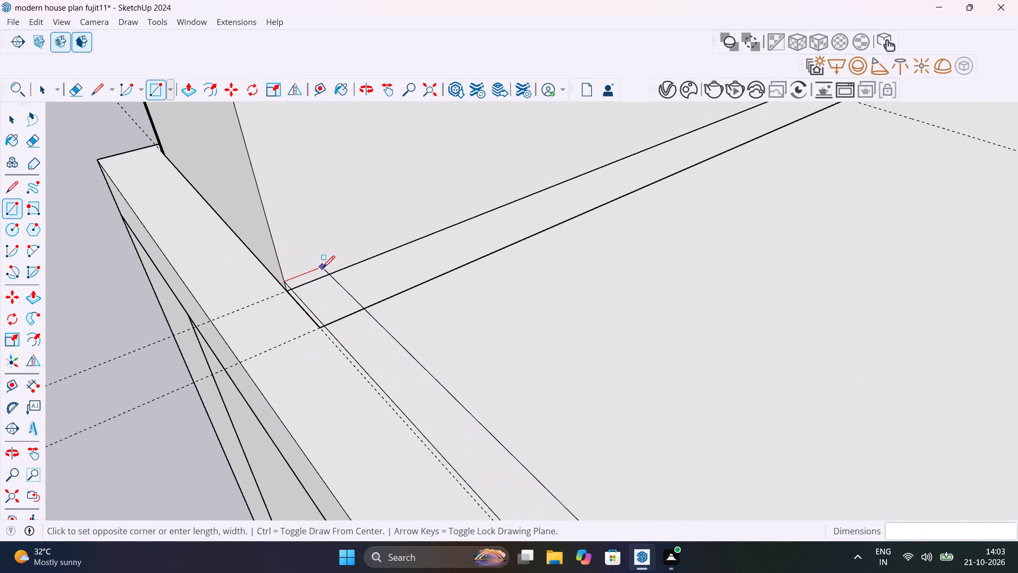
left_click(215, 319)
key("space")
Erase the overlapping line segments at the four roof corners so the edge strips merge into one continuous perimeter band.
key("e")
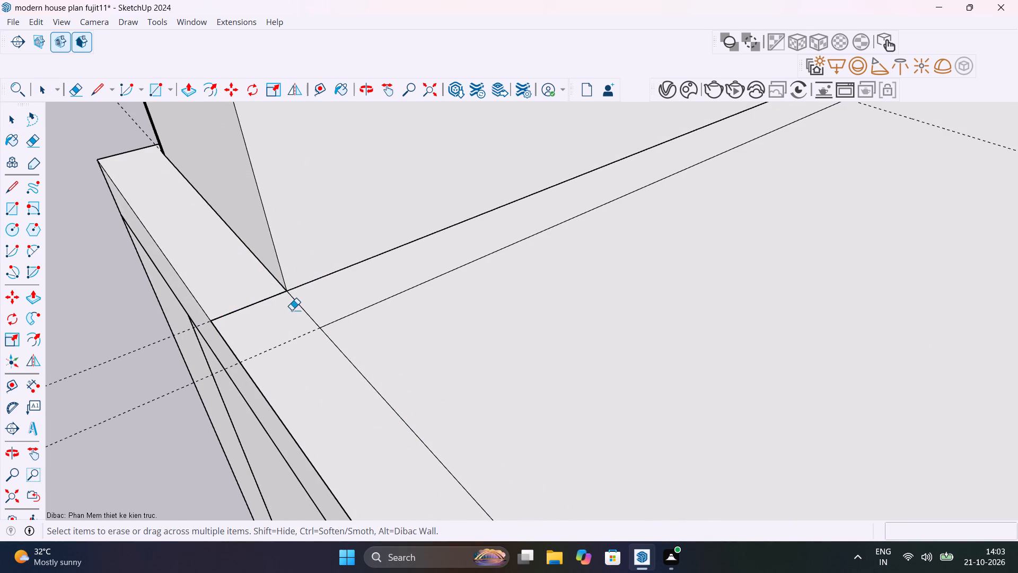
left_click_drag(292, 310, 329, 300)
scroll(317, 300, "down", 15)
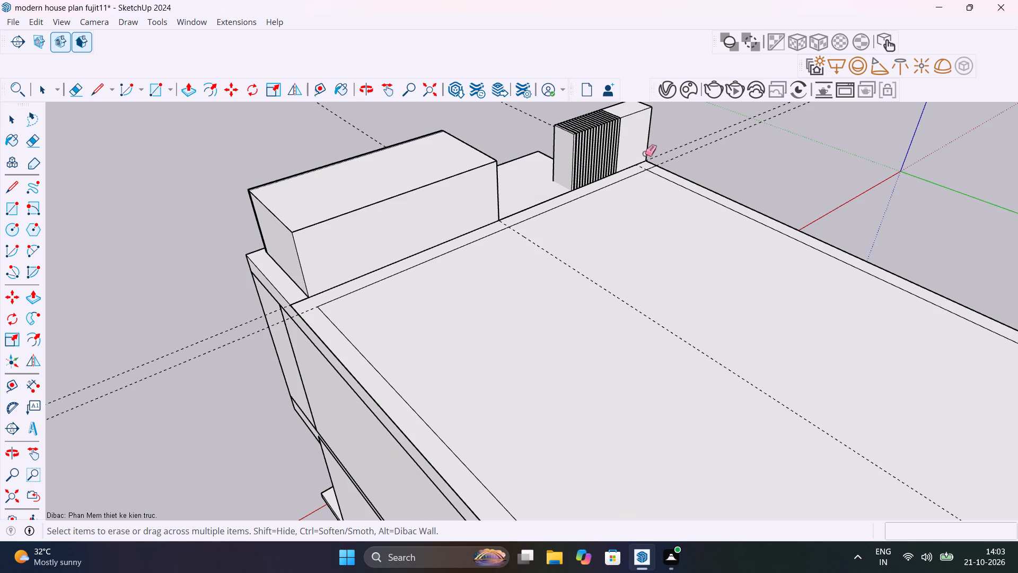
scroll(645, 153, "up", 17)
left_click_drag(668, 170, 682, 176)
scroll(682, 177, "down", 20)
scroll(682, 177, "down", 11)
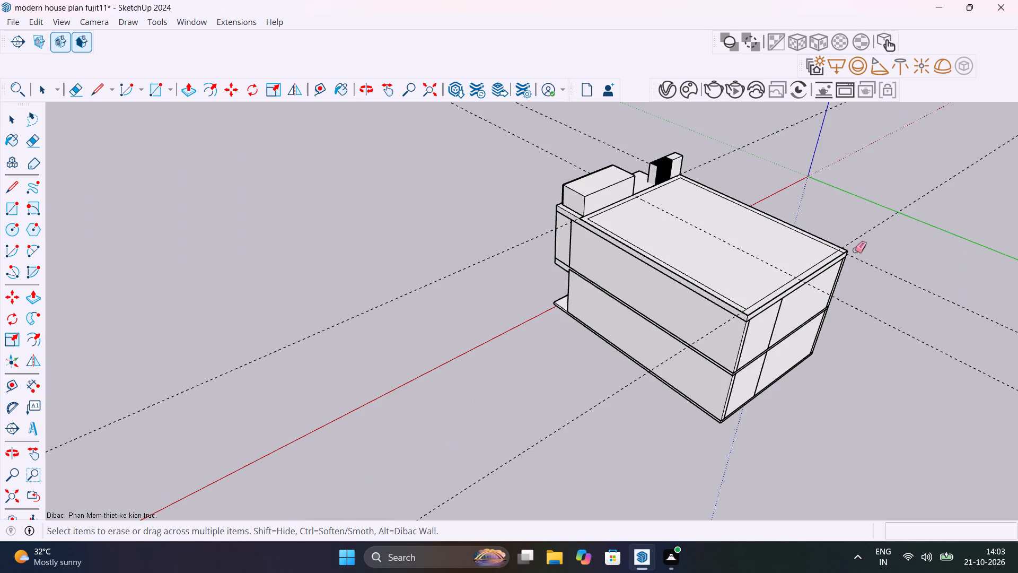
scroll(855, 249, "up", 18)
scroll(801, 271, "up", 4)
left_click_drag(795, 259, 808, 254)
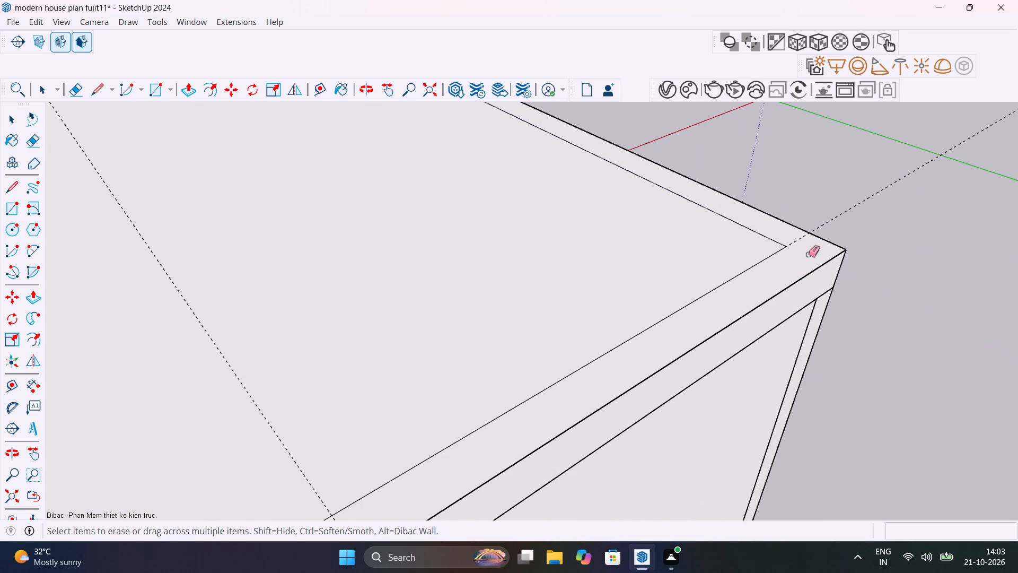
scroll(808, 254, "down", 14)
scroll(514, 403, "up", 7)
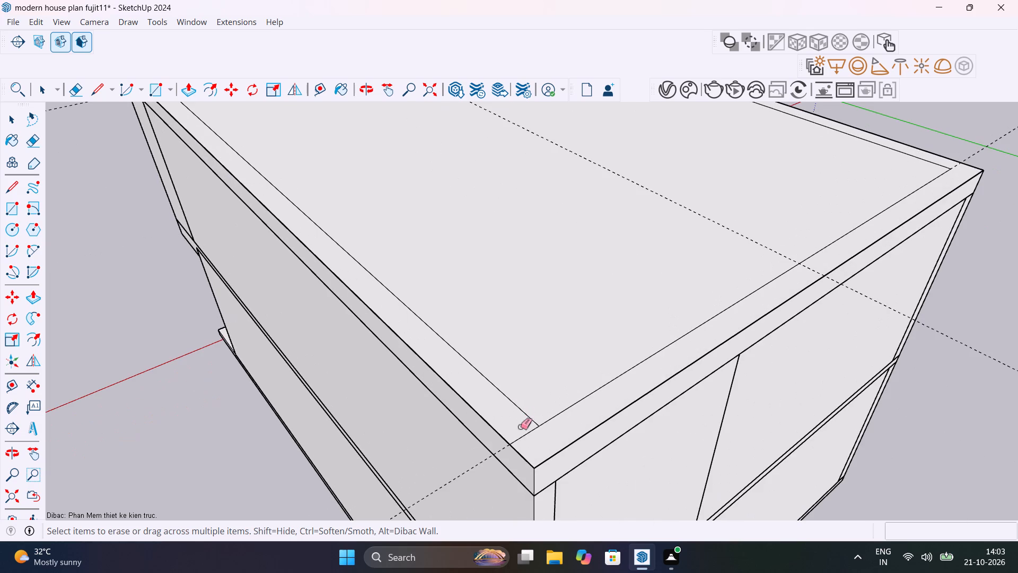
left_click_drag(520, 429, 546, 455)
key("space")
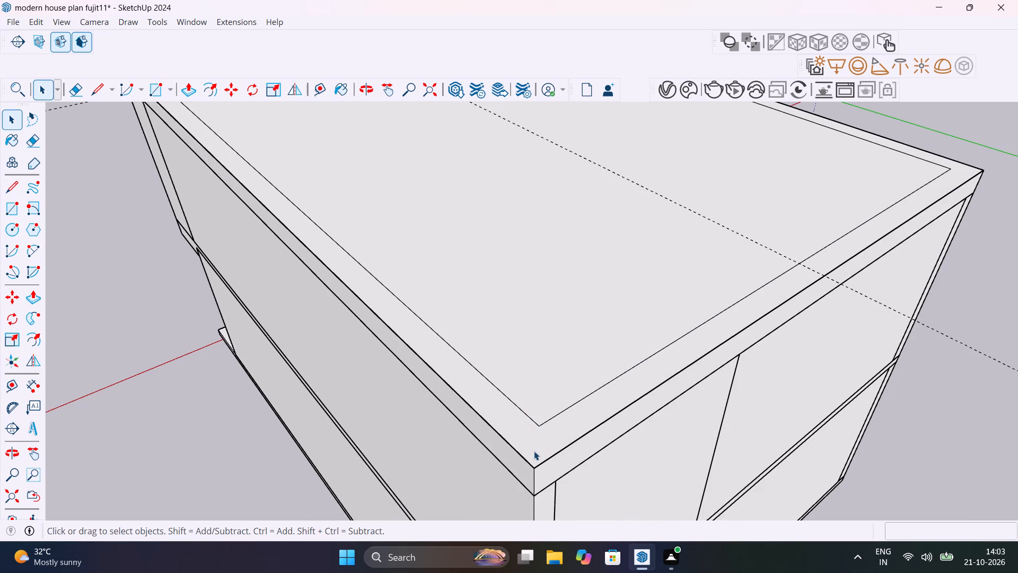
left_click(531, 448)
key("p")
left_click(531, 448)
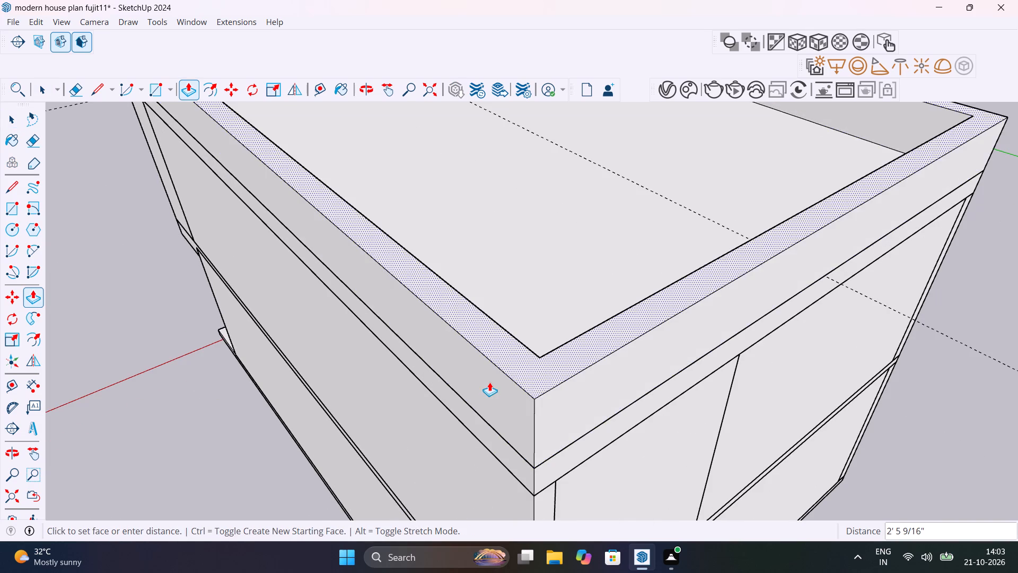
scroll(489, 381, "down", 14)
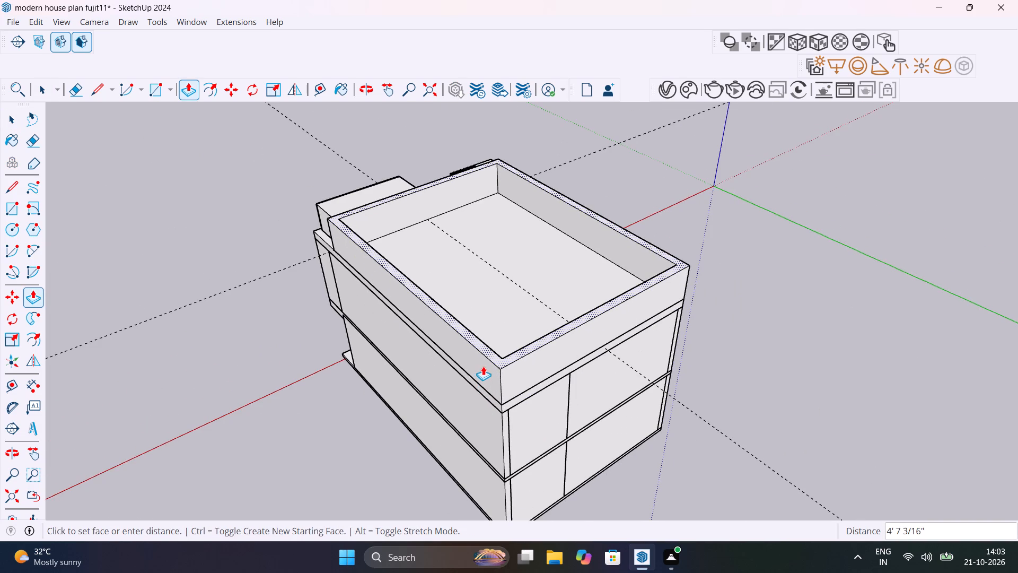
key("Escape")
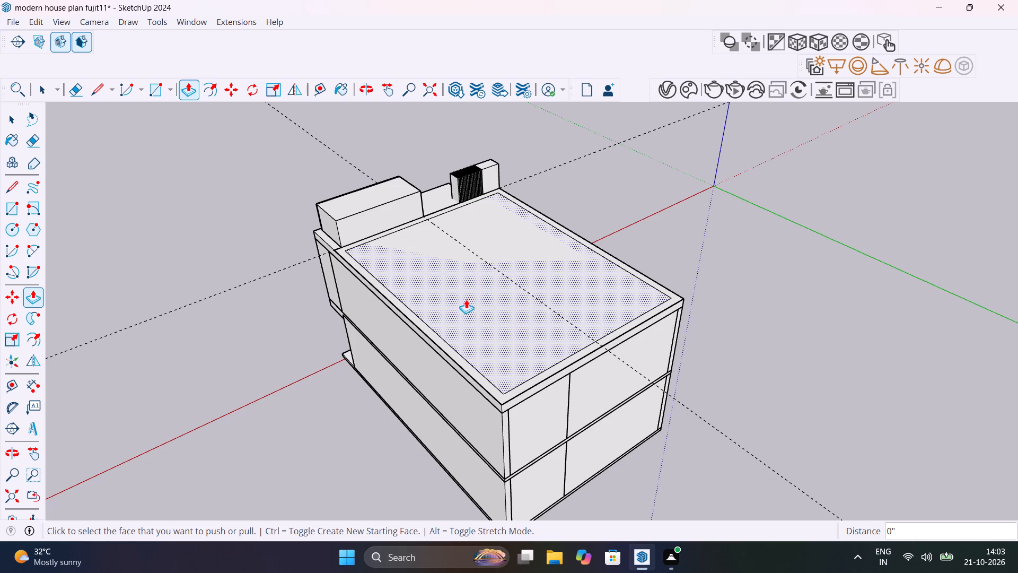
Extrude the roof's perimeter band up 3' 10 7/8", level with the rooftop box's top, as a parapet wall.
middle_click_drag(484, 306, 717, 332)
scroll(429, 297, "up", 6)
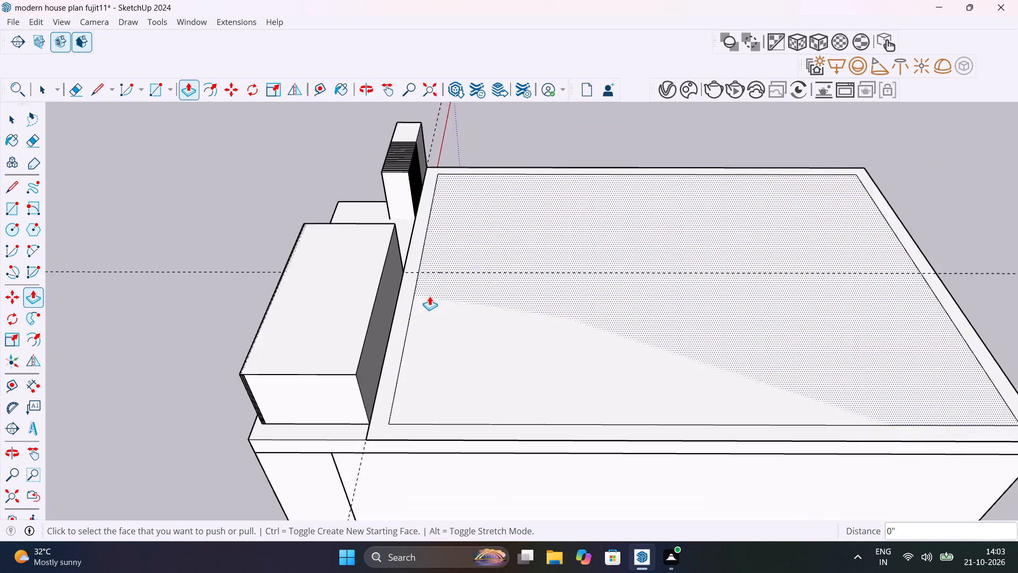
scroll(429, 296, "up", 6)
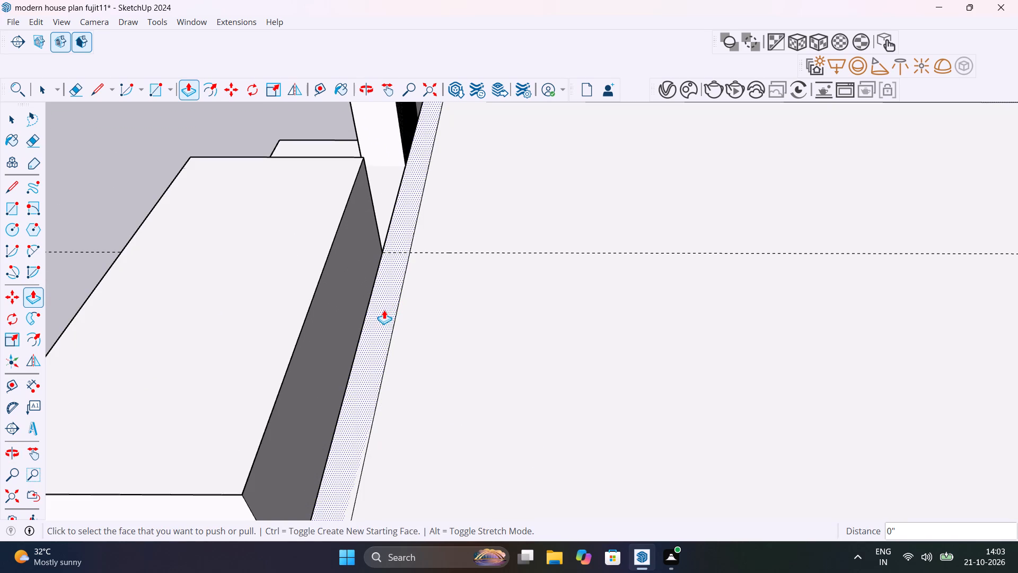
left_click(384, 309)
left_click(308, 303)
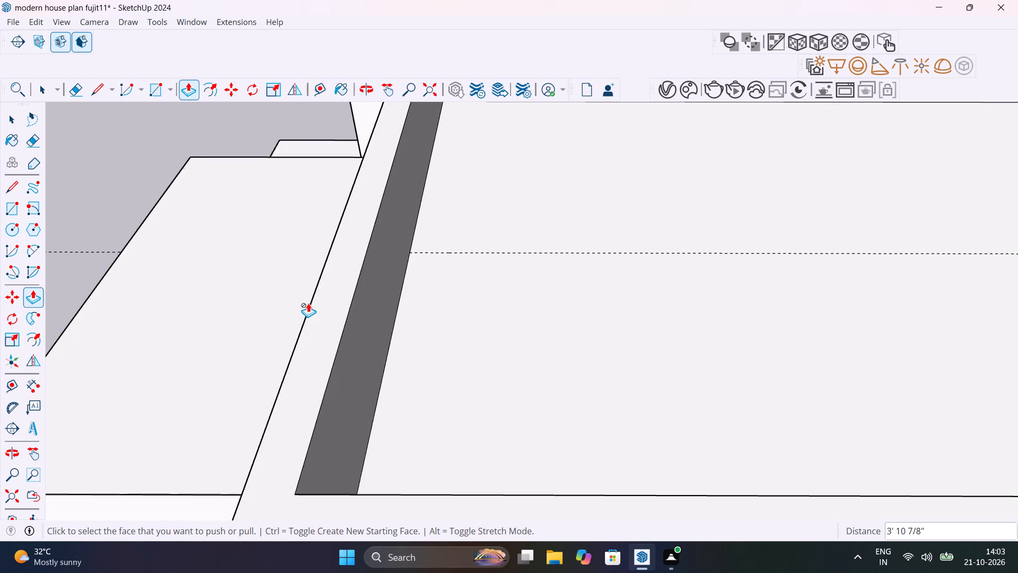
scroll(405, 312, "down", 15)
key("space")
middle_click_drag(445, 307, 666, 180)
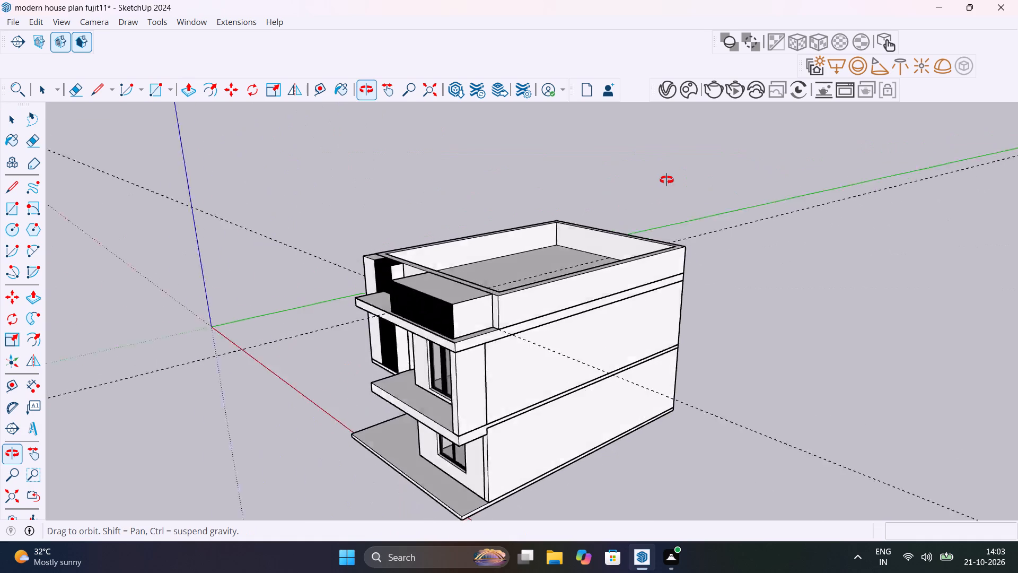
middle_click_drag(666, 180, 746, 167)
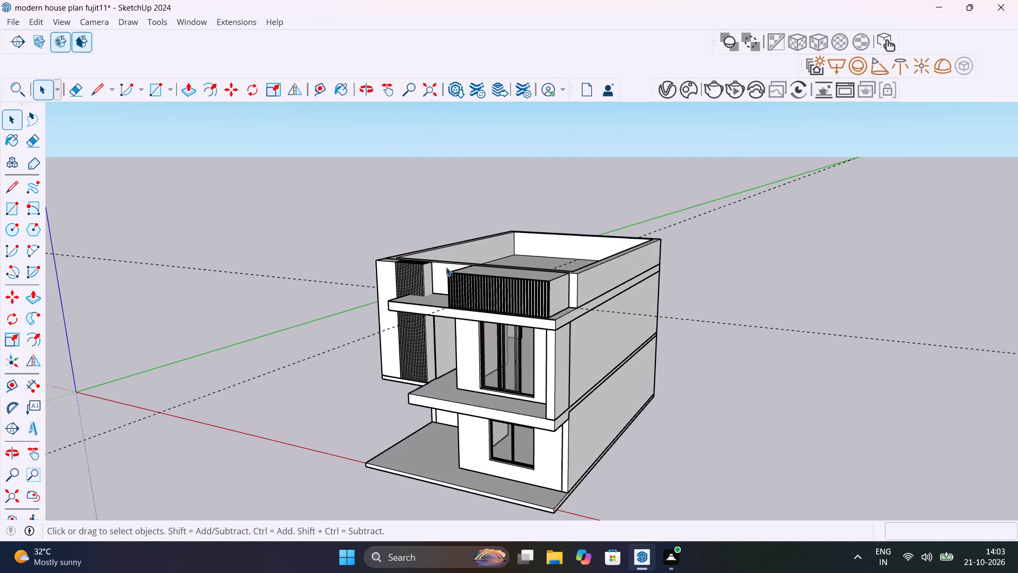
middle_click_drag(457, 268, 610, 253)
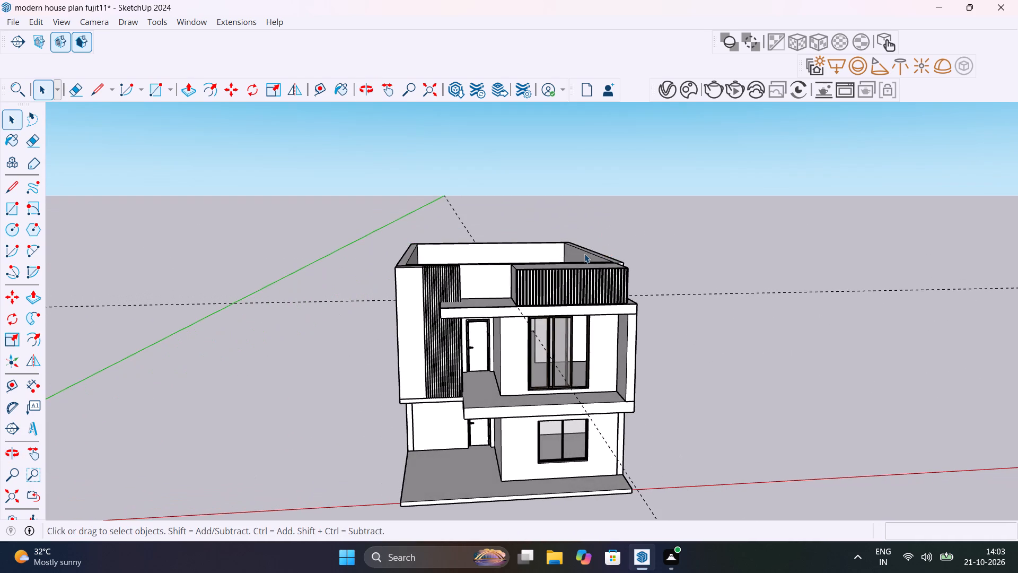
Examine the front facade, focusing on the first-floor balcony slab where it meets the slatted wall.
scroll(584, 253, "down", 6)
middle_click_drag(611, 285, 550, 252)
scroll(583, 312, "up", 4)
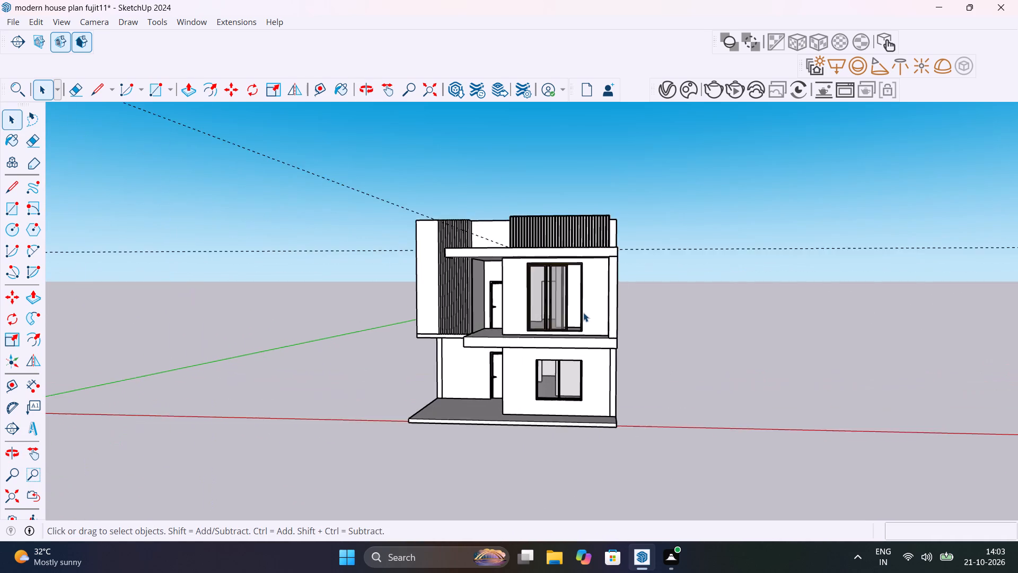
scroll(583, 312, "up", 3)
middle_click_drag(629, 324, 621, 292, "shift")
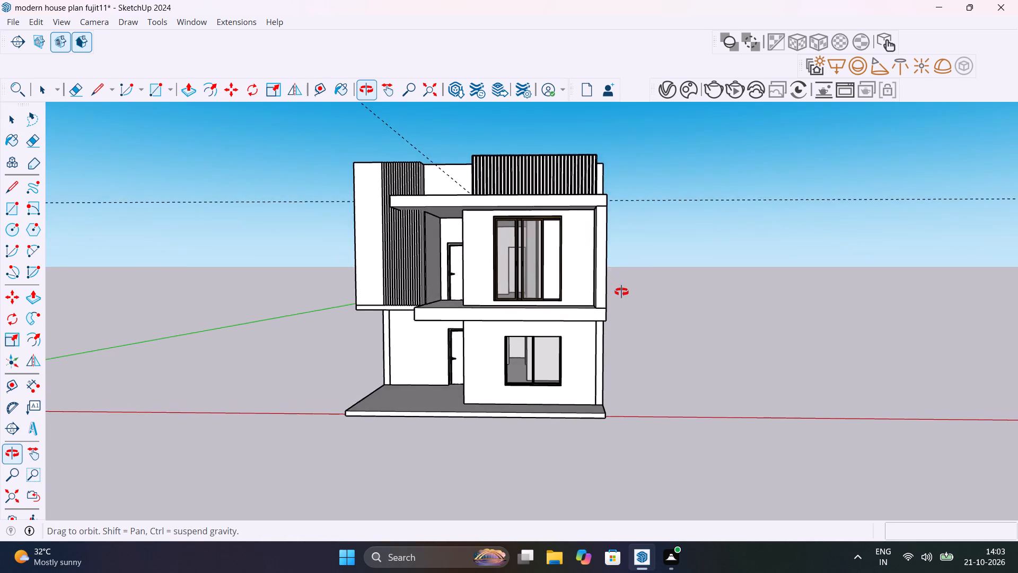
middle_click_drag(621, 292, 640, 310, "shift")
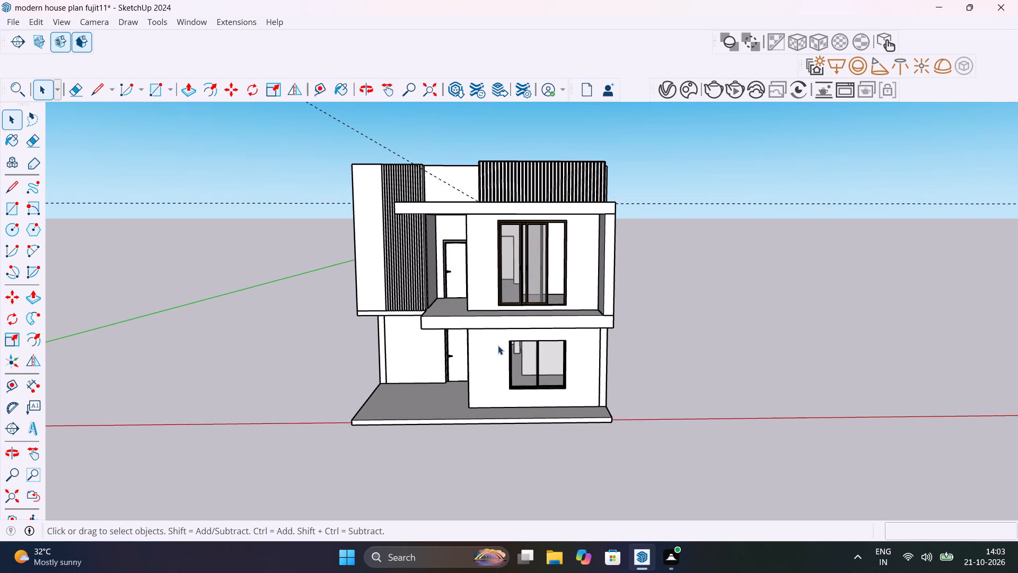
middle_click_drag(498, 344, 514, 333)
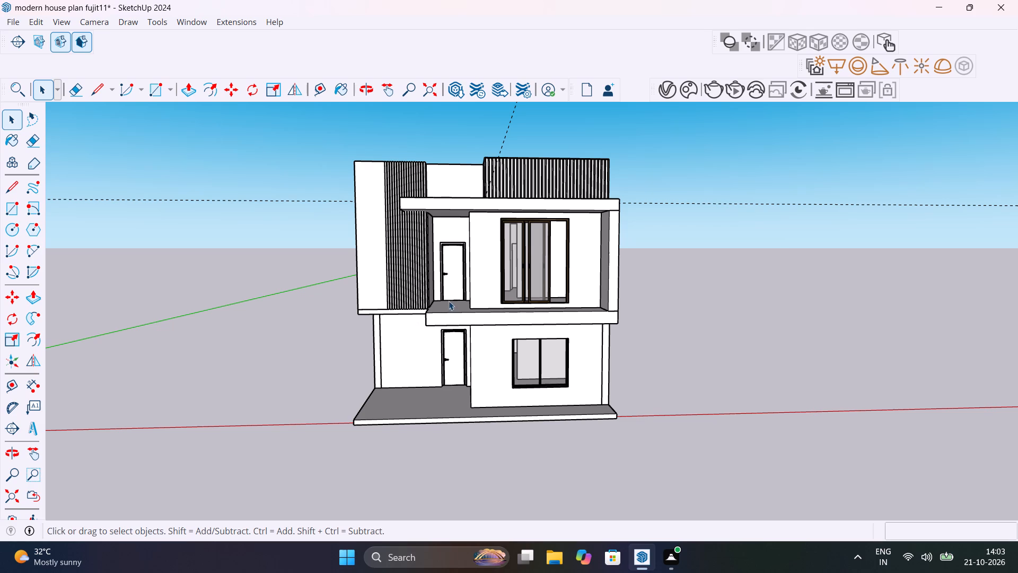
middle_click_drag(449, 300, 456, 338, "shift")
scroll(460, 309, "up", 13)
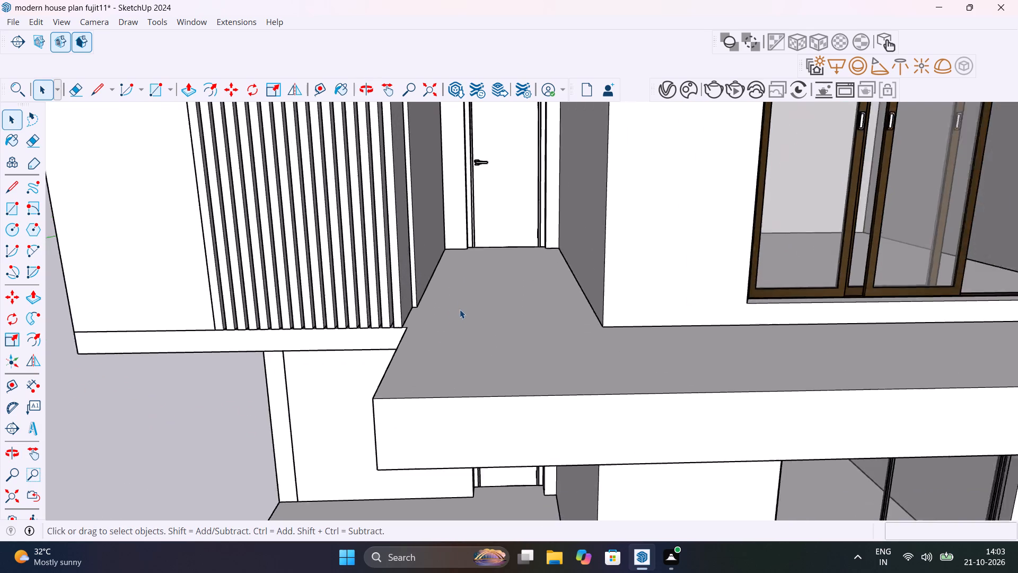
scroll(460, 309, "up", 2)
middle_click_drag(466, 319, 591, 330)
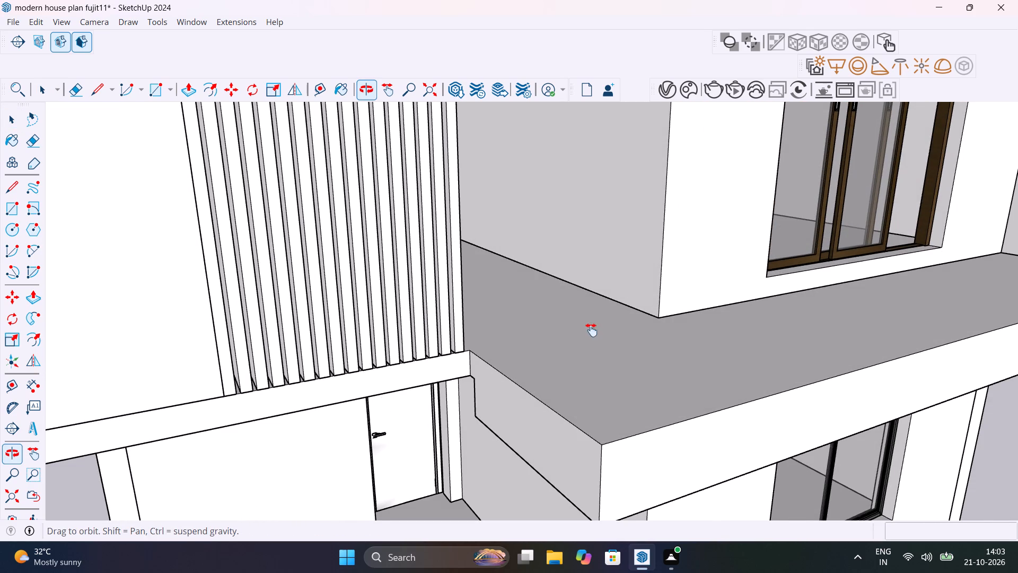
middle_click_drag(591, 330, 559, 335)
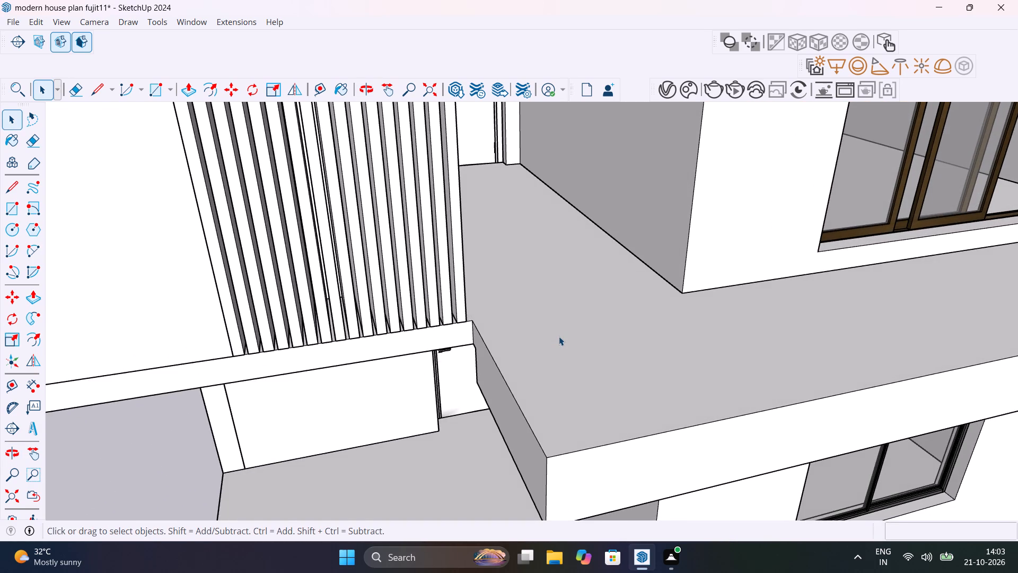
scroll(559, 336, "down", 12)
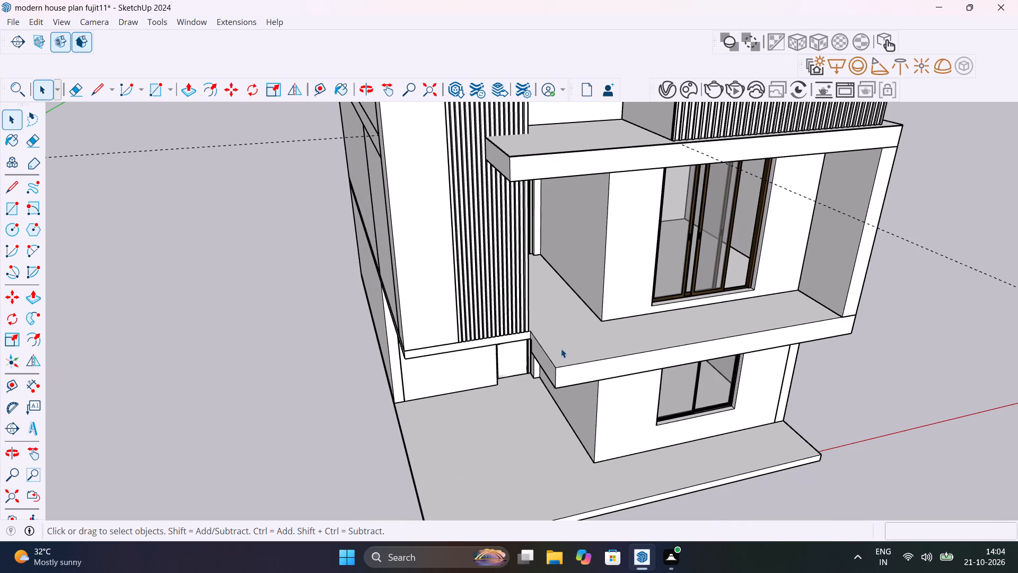
Extend the side end of the first-floor balcony slab about 2' 3 5/8" outward, flush with the end of the roof canopy above.
middle_click_drag(561, 347, 675, 319)
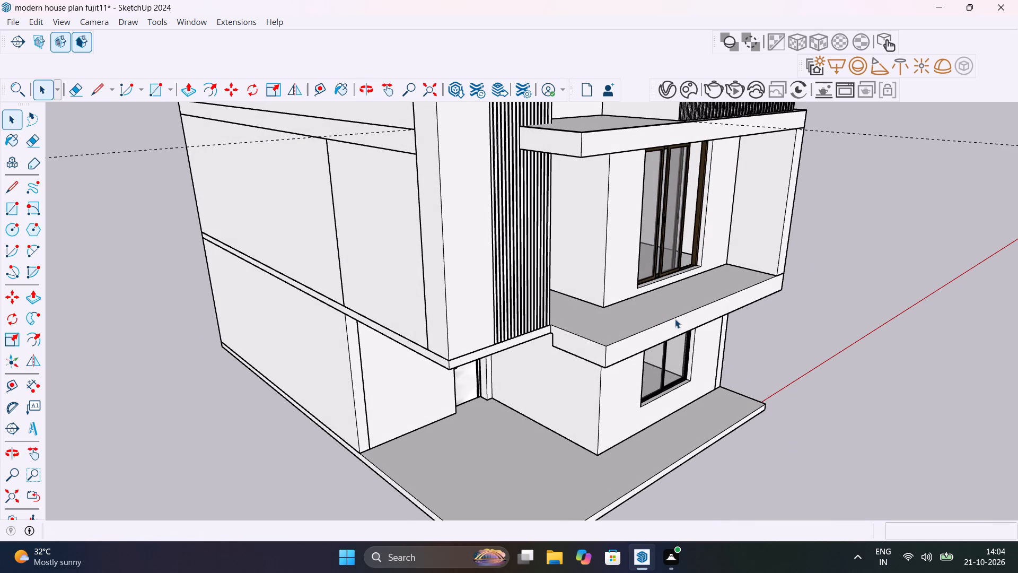
middle_click_drag(583, 313, 511, 218)
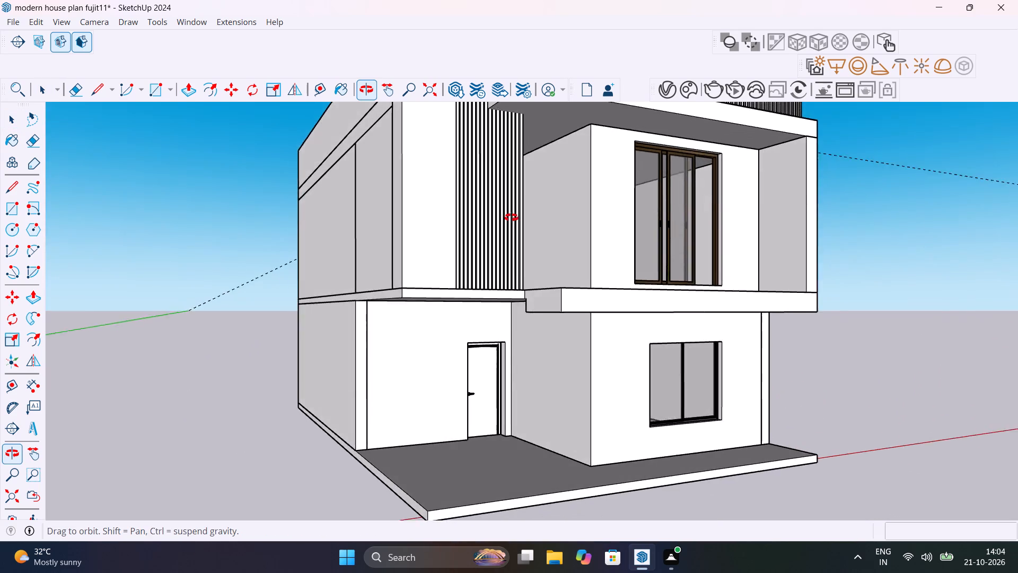
middle_click_drag(511, 218, 528, 283)
left_click(563, 341)
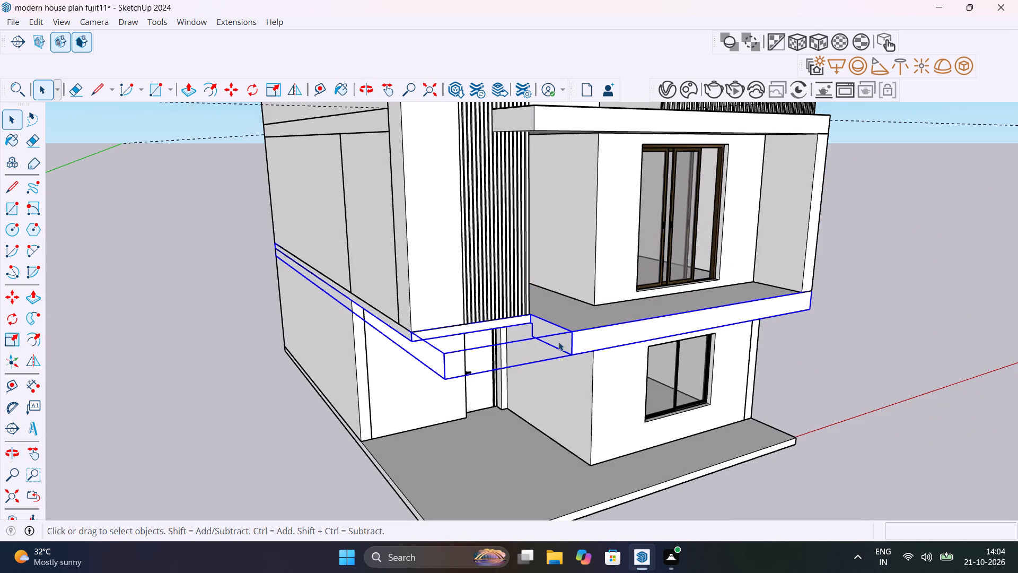
double_click(550, 333)
left_click(550, 332)
left_click(550, 332)
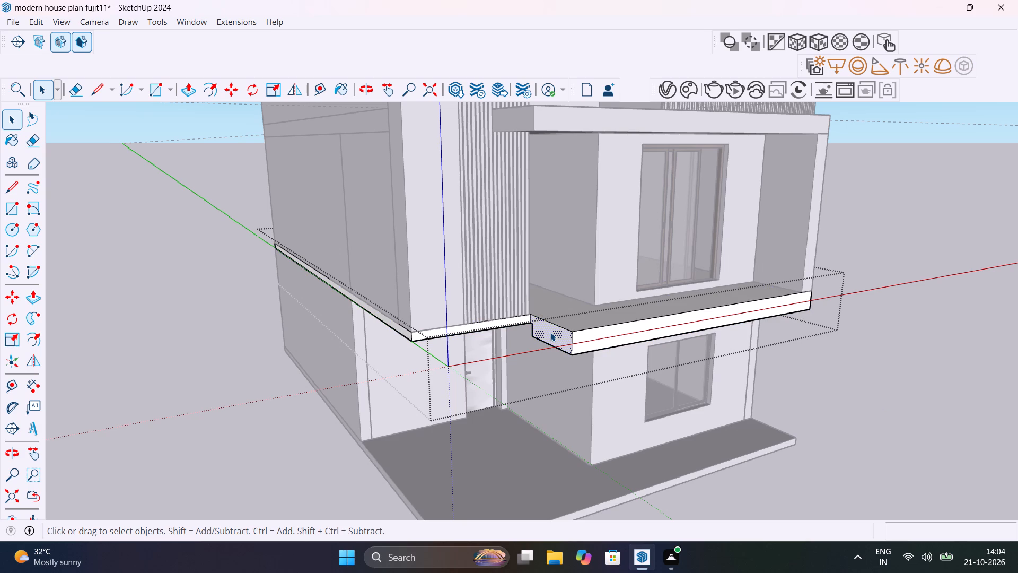
key("p")
left_click(550, 332)
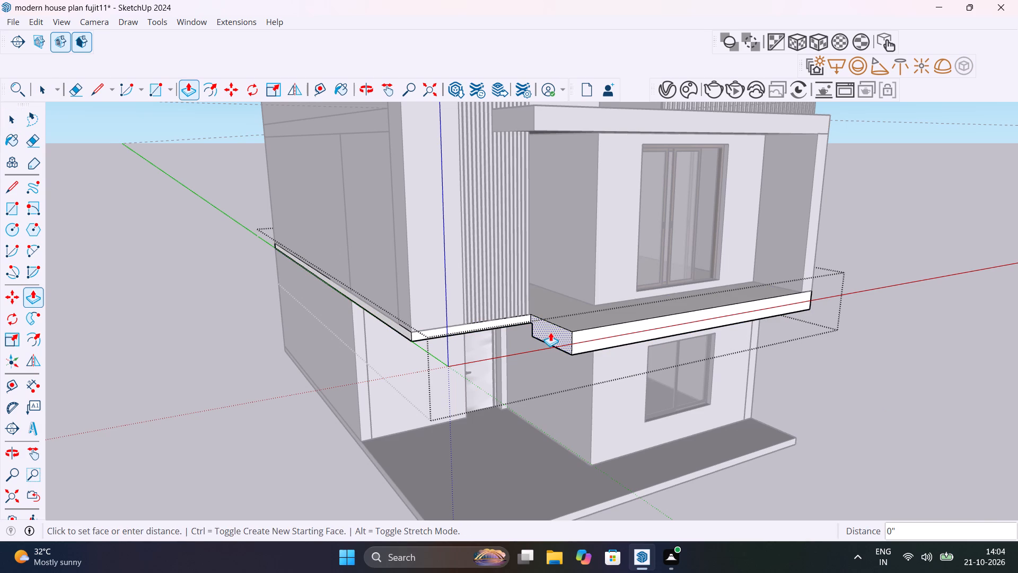
scroll(488, 332, "down", 6)
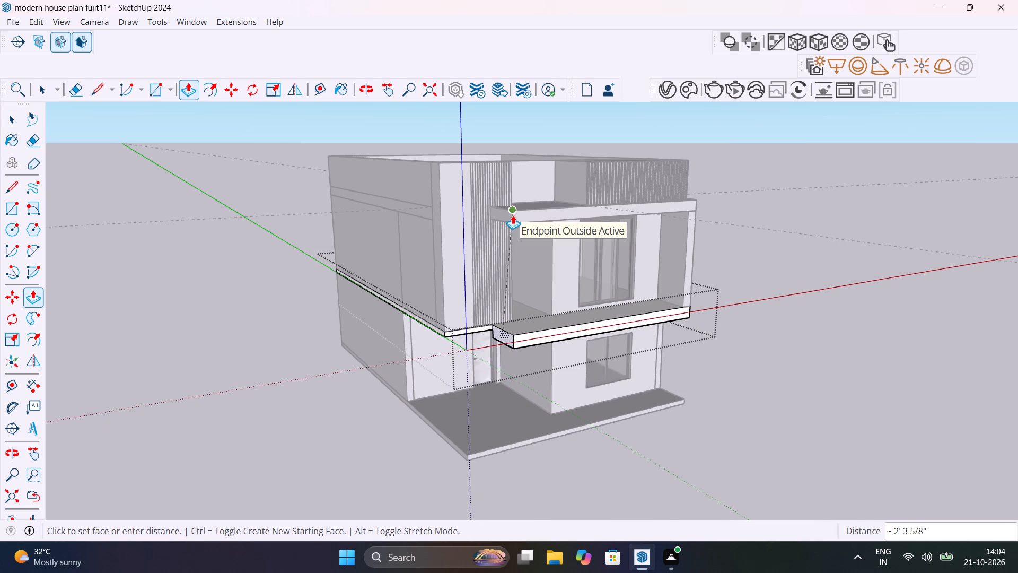
scroll(513, 215, "up", 9)
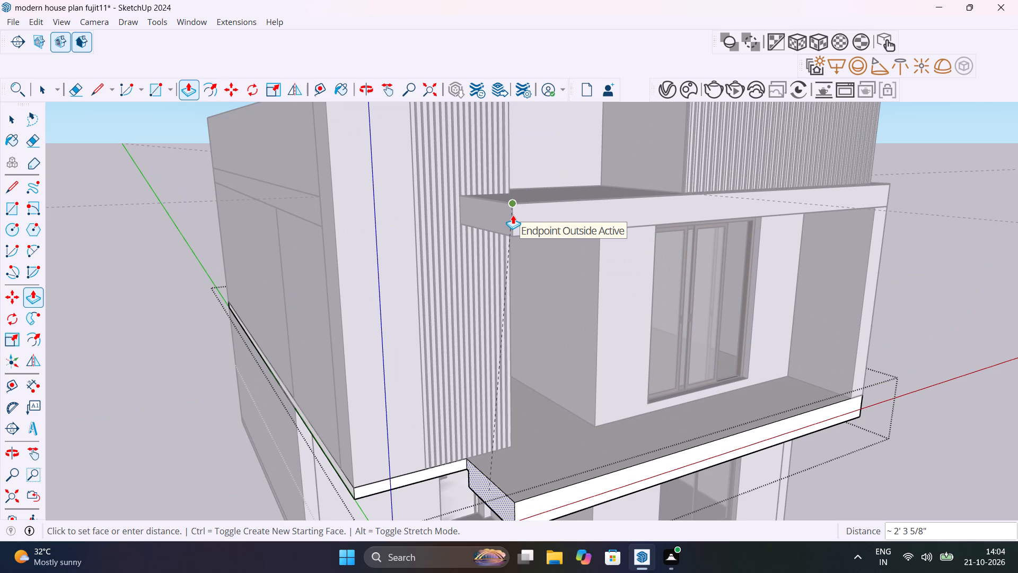
left_click(513, 214)
key("space")
scroll(526, 358, "down", 9)
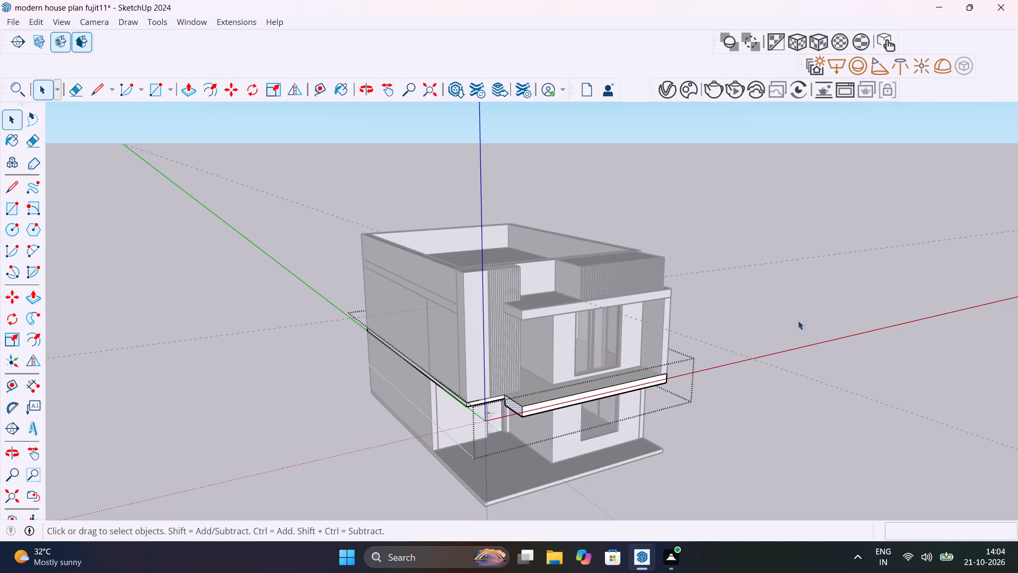
left_click(863, 292)
Inspect the extended balcony slab against the slatted wall and the roof canopy from above, below and the side.
scroll(513, 399, "up", 11)
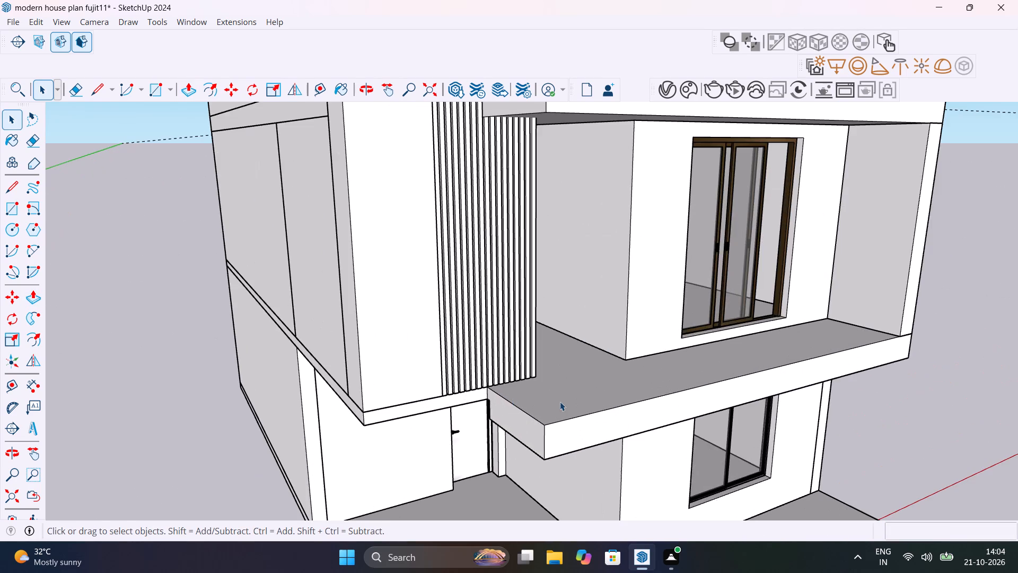
middle_click_drag(574, 396, 683, 377)
scroll(658, 330, "up", 1)
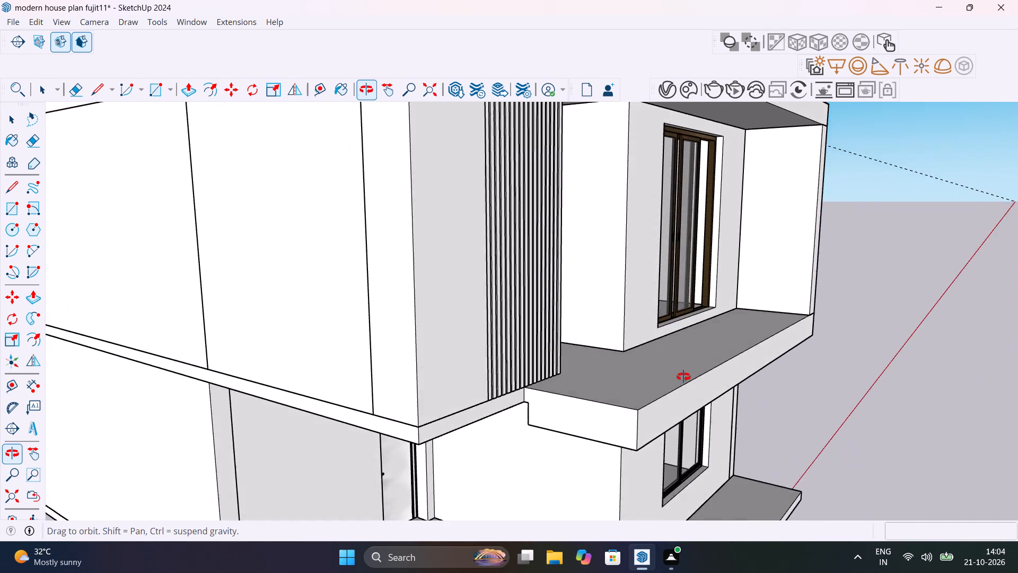
middle_click_drag(683, 377, 566, 385)
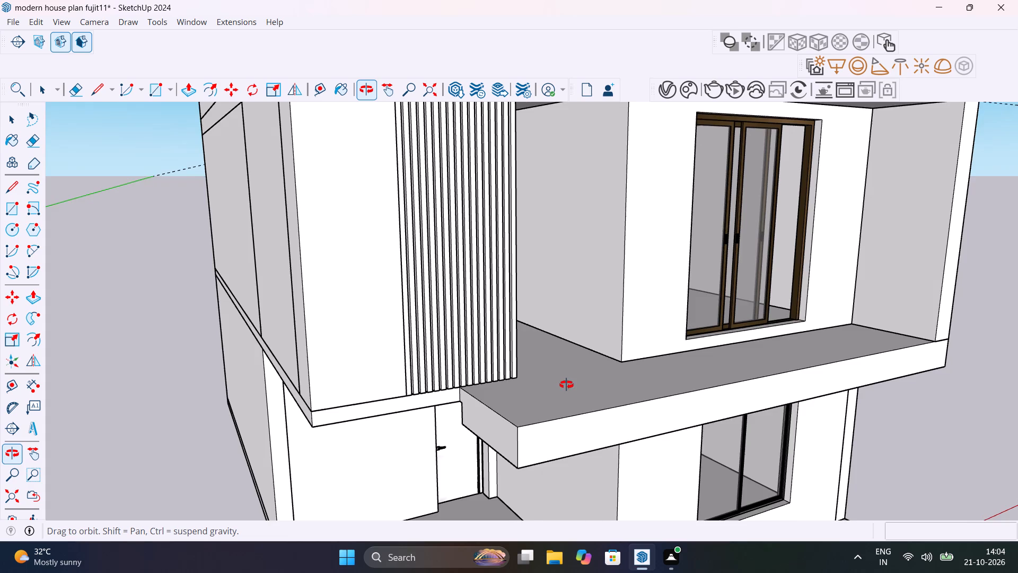
middle_click_drag(566, 385, 566, 417)
scroll(517, 402, "down", 1)
middle_click_drag(517, 401, 414, 341)
scroll(414, 343, "down", 5)
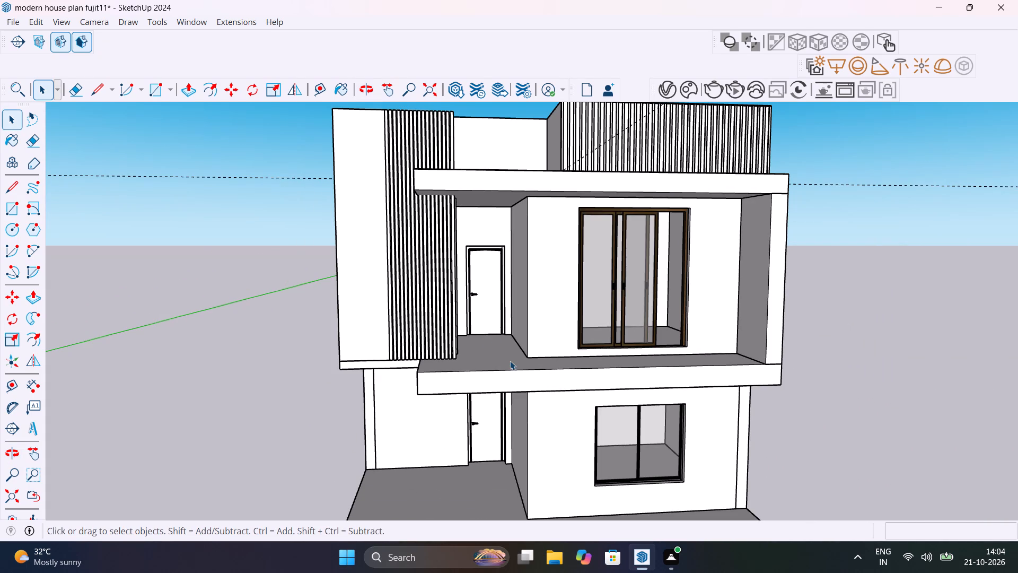
middle_click_drag(513, 357, 541, 365, "shift")
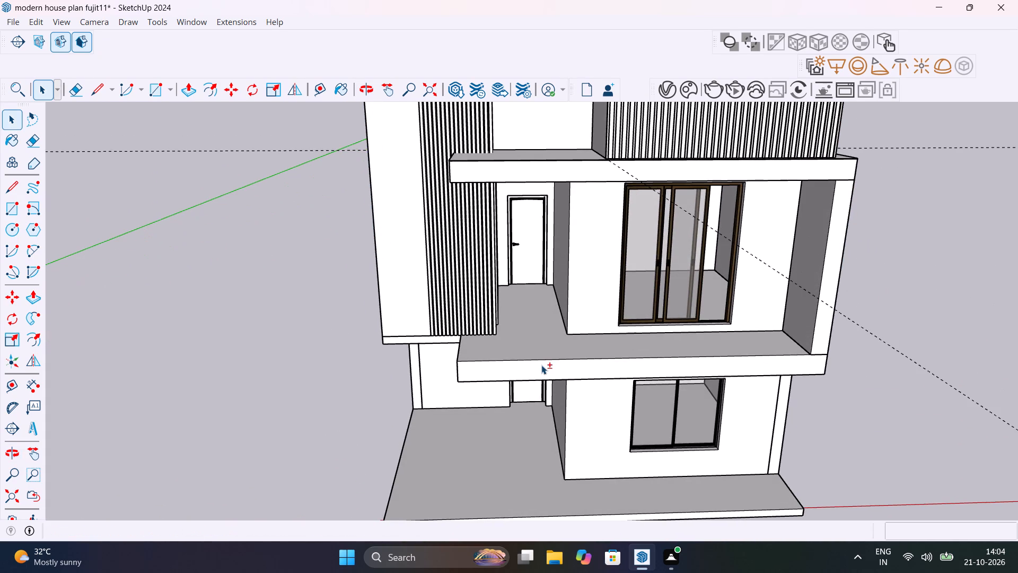
middle_click_drag(541, 345, 485, 242)
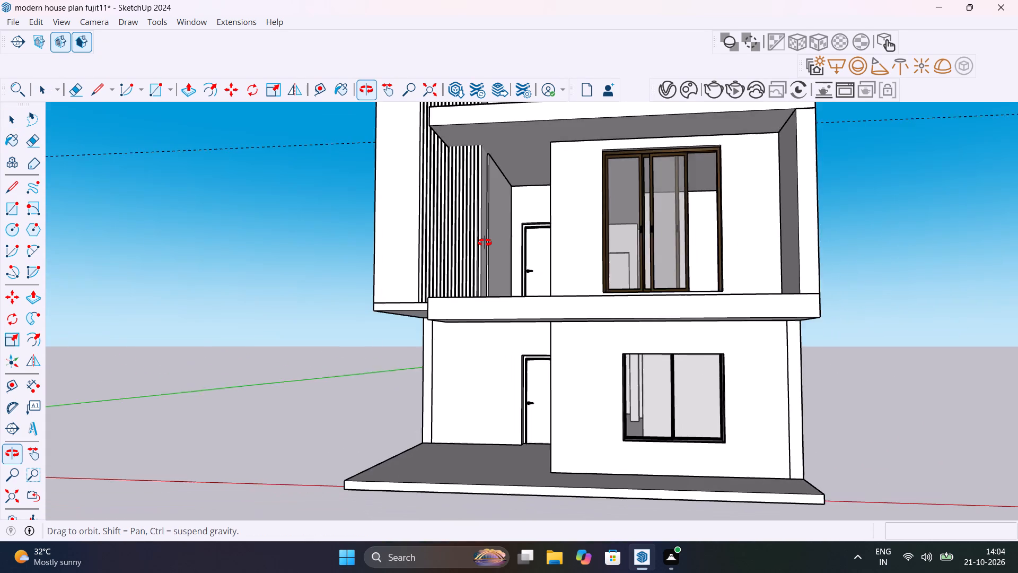
middle_click_drag(485, 242, 610, 252)
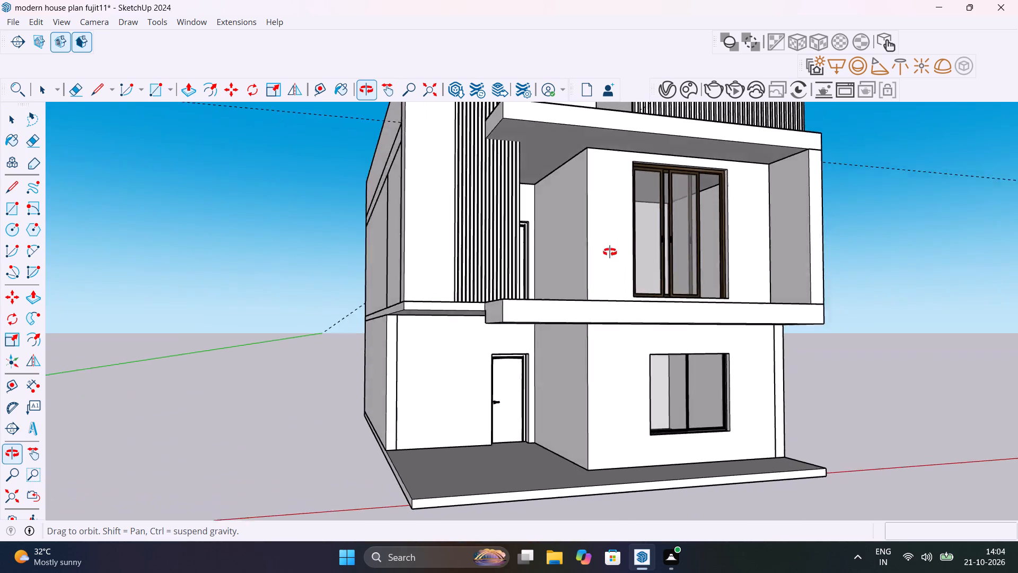
middle_click_drag(610, 252, 590, 366)
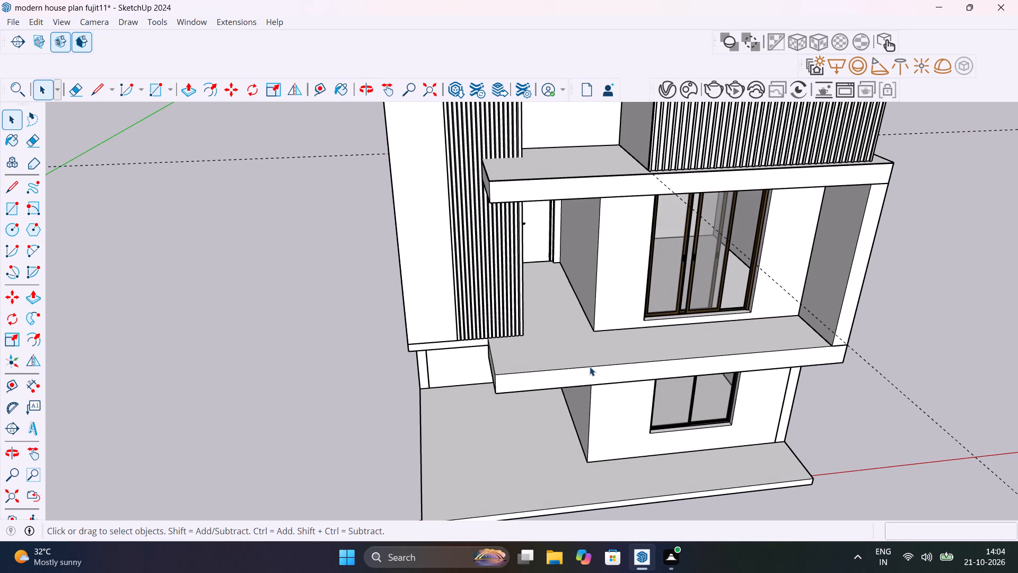
scroll(585, 334, "up", 10)
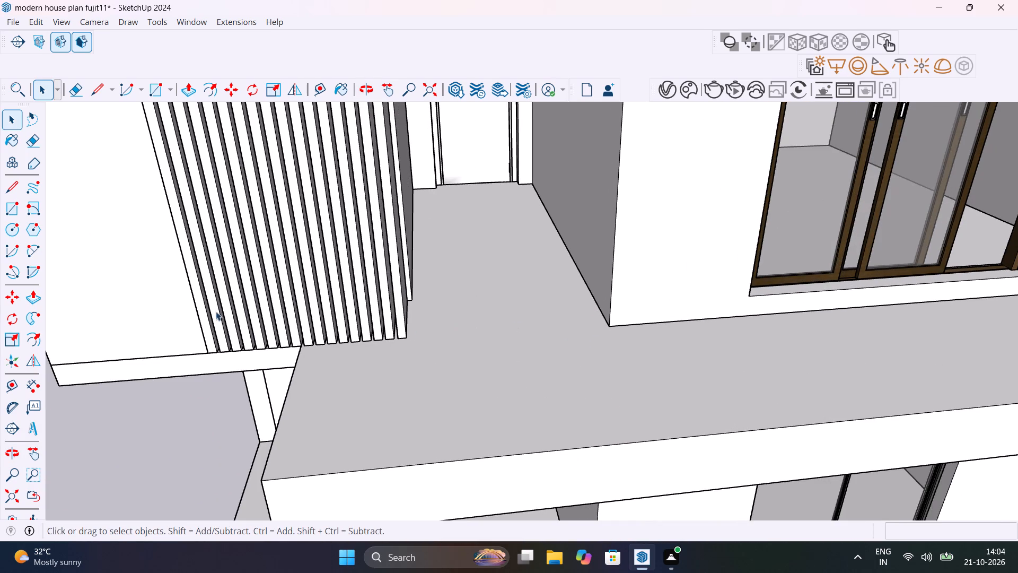
Measure the balcony passage's width from the slatted wall's inner corner to the room's side wall.
left_click(31, 391)
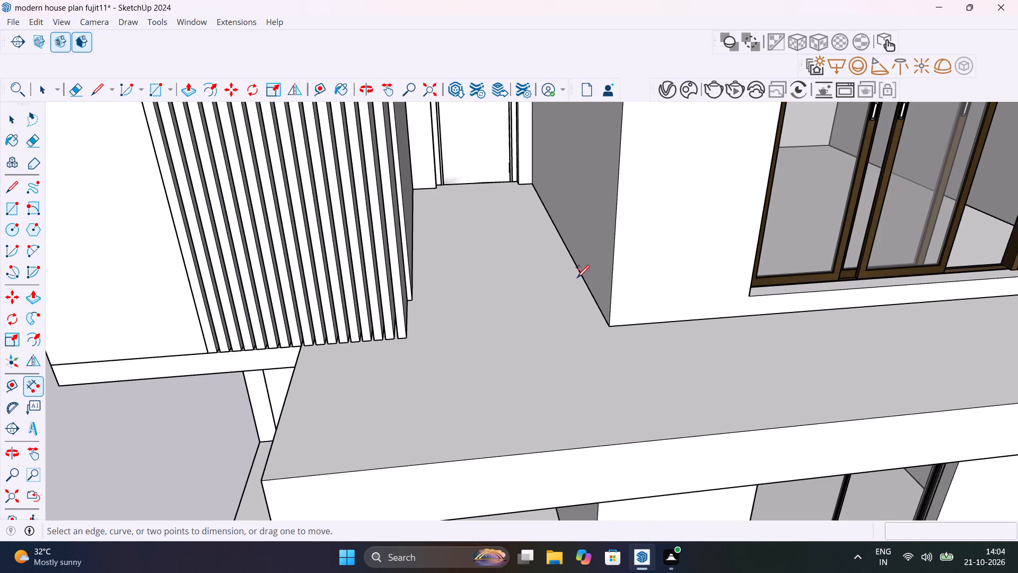
left_click(413, 298)
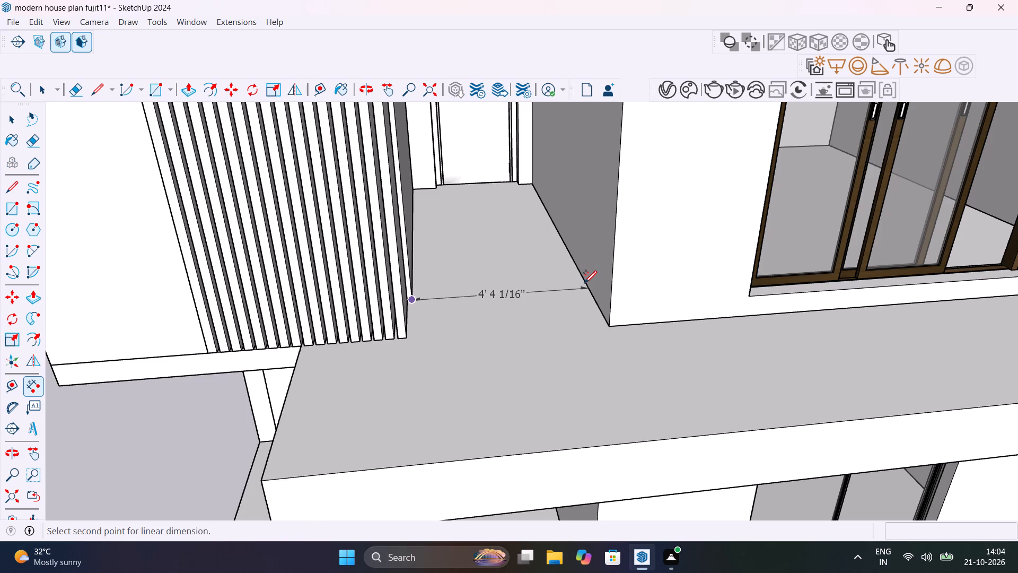
key("Escape")
key("space")
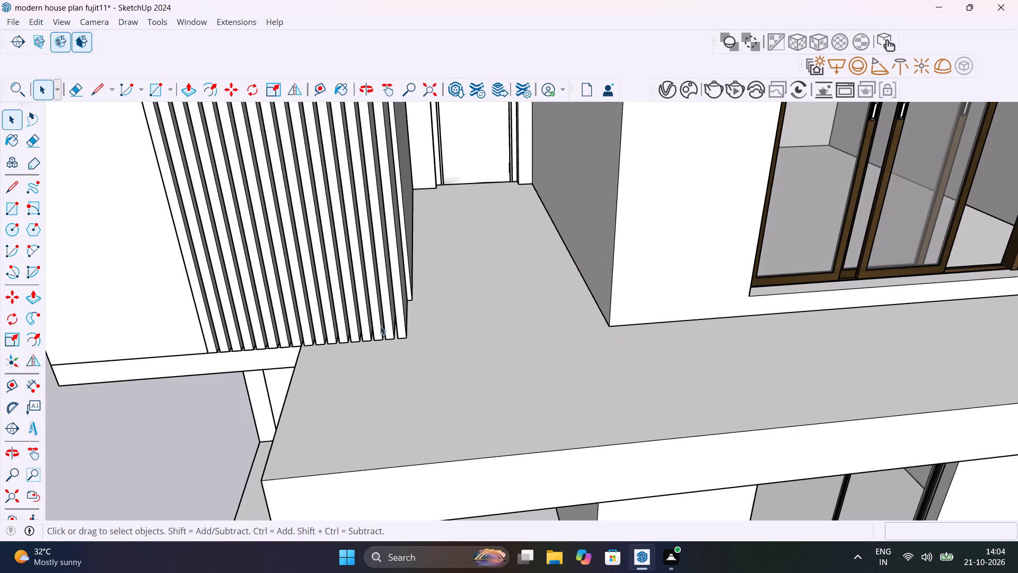
key("space")
Measure the balcony's depth from the room's front corner to the slab's outer front edge.
left_click(32, 385)
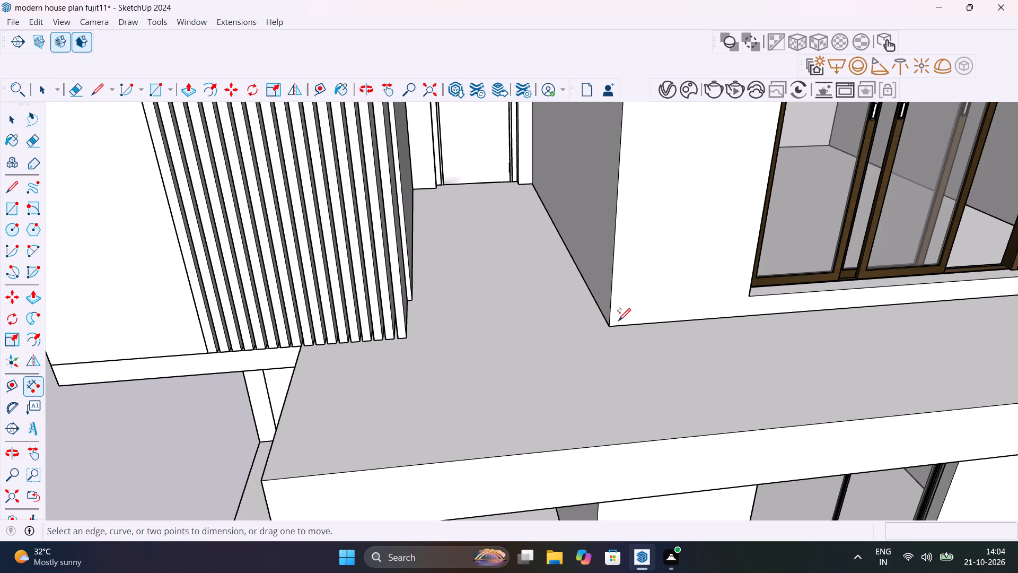
left_click(612, 323)
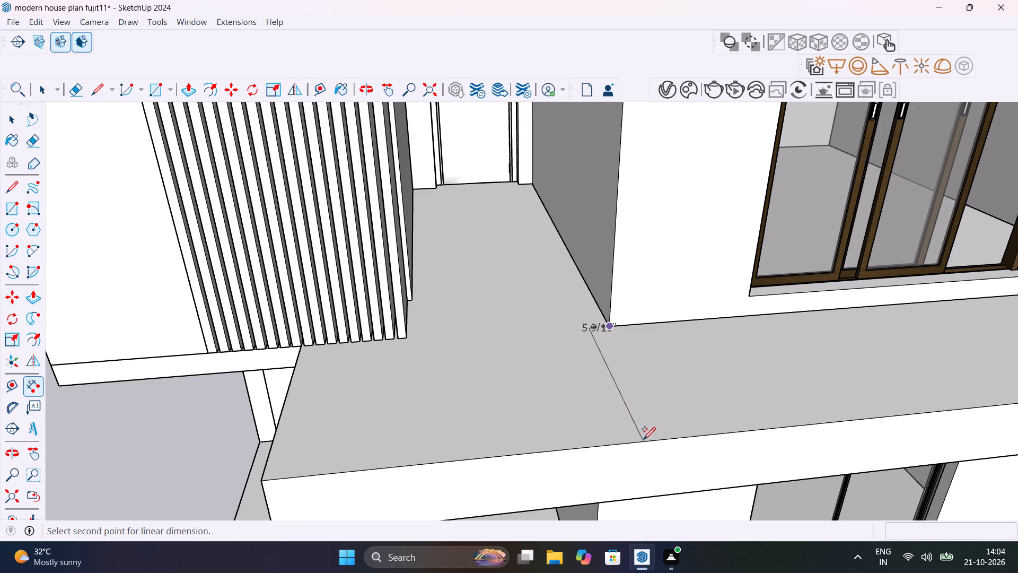
left_click(643, 441)
key("Escape")
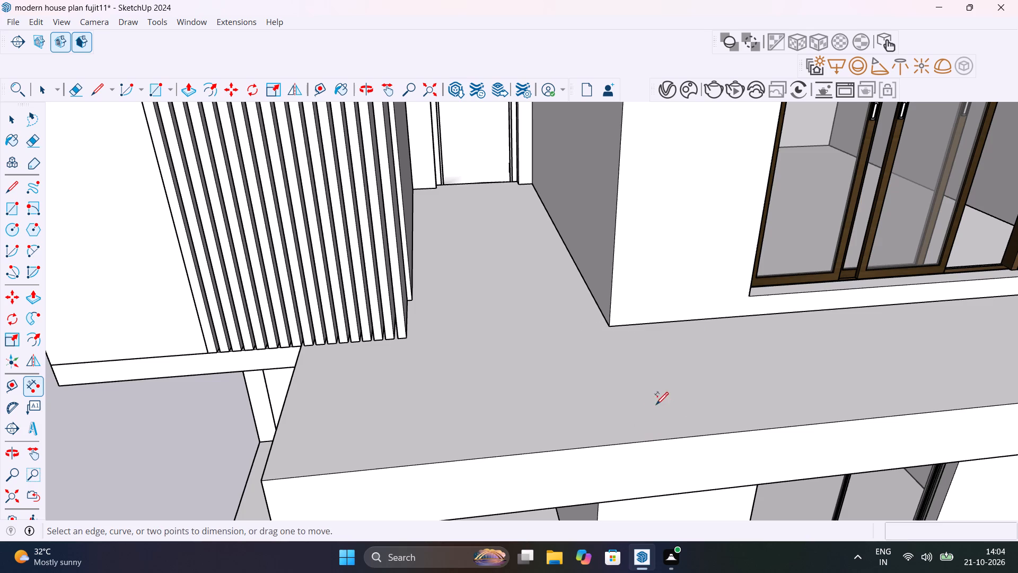
middle_click_drag(673, 398, 896, 432)
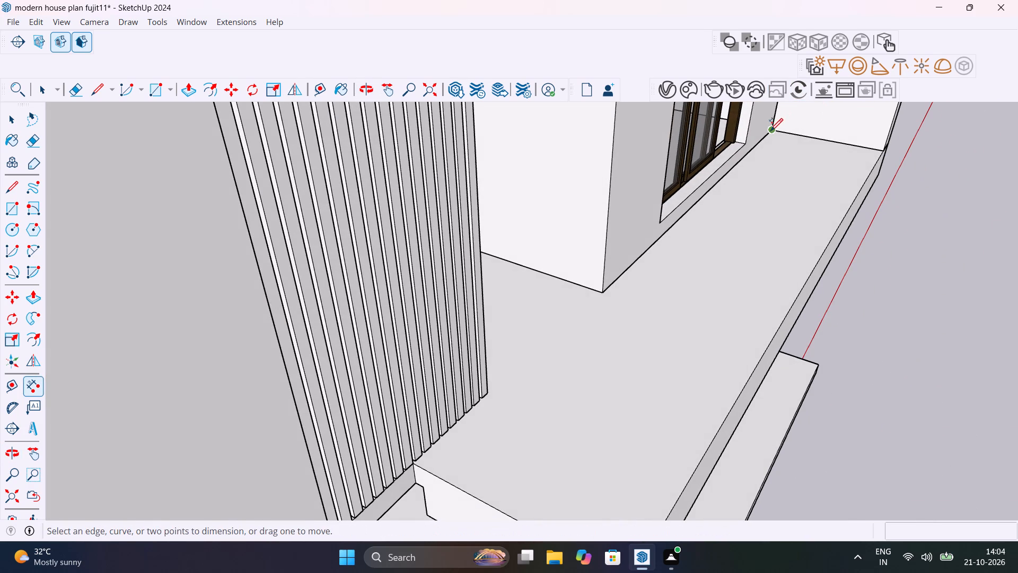
left_click(770, 129)
key("Escape")
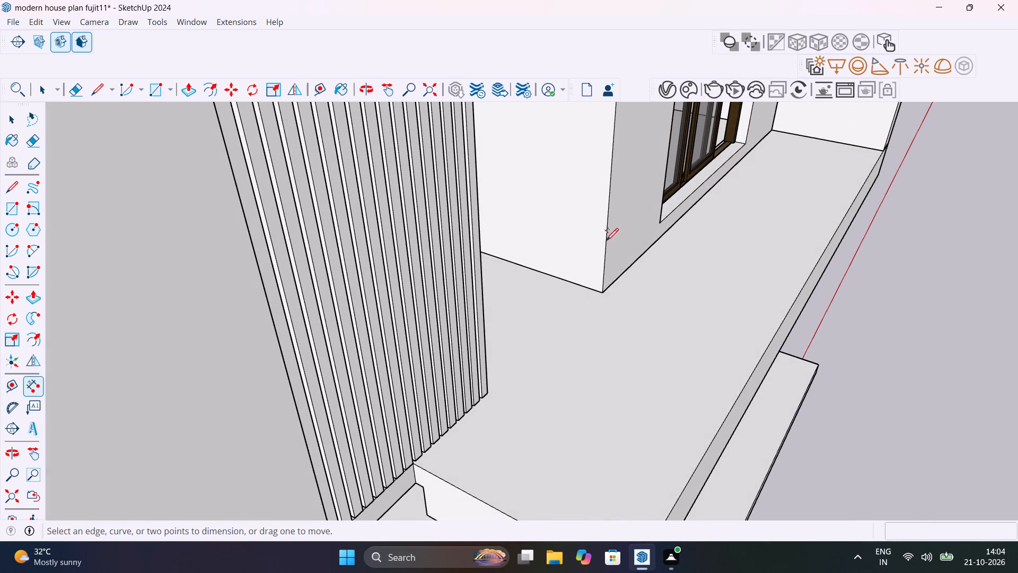
key("space")
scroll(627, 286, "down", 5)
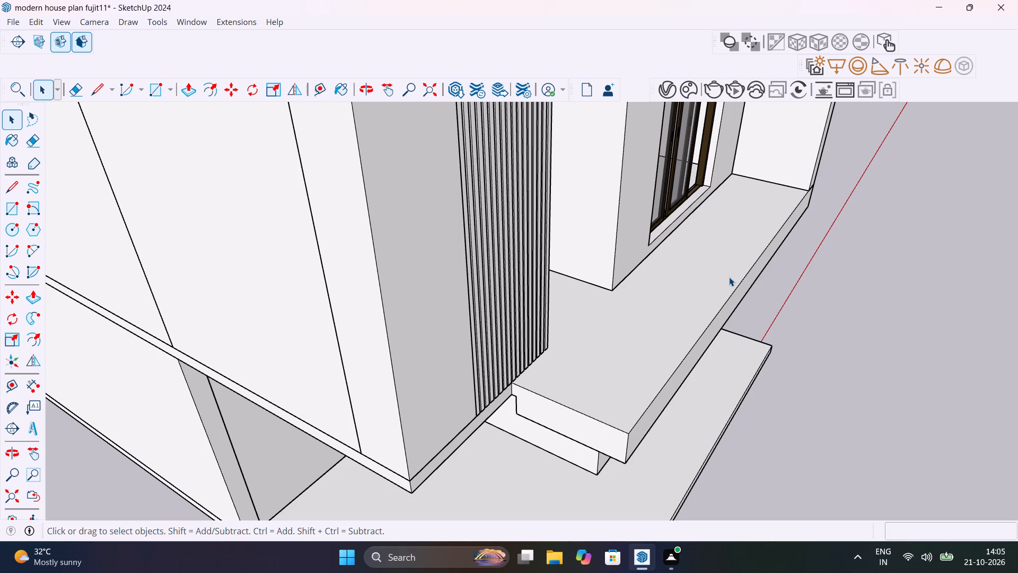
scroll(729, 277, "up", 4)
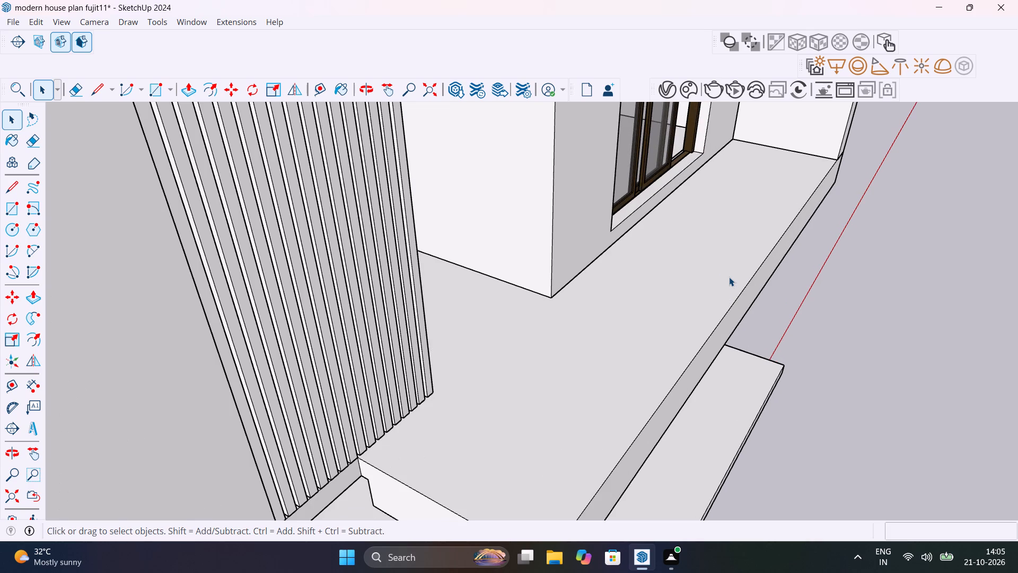
Open the first-floor balcony slab for editing and copy its top front edge about 4 7/8" inward.
scroll(729, 277, "down", 2)
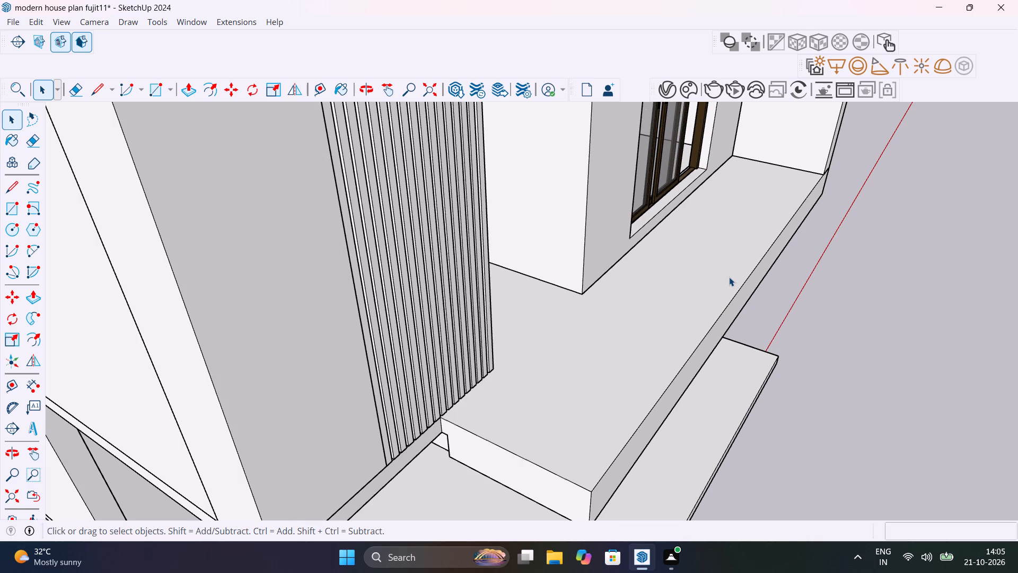
left_click(694, 285)
double_click(694, 285)
double_click(694, 285)
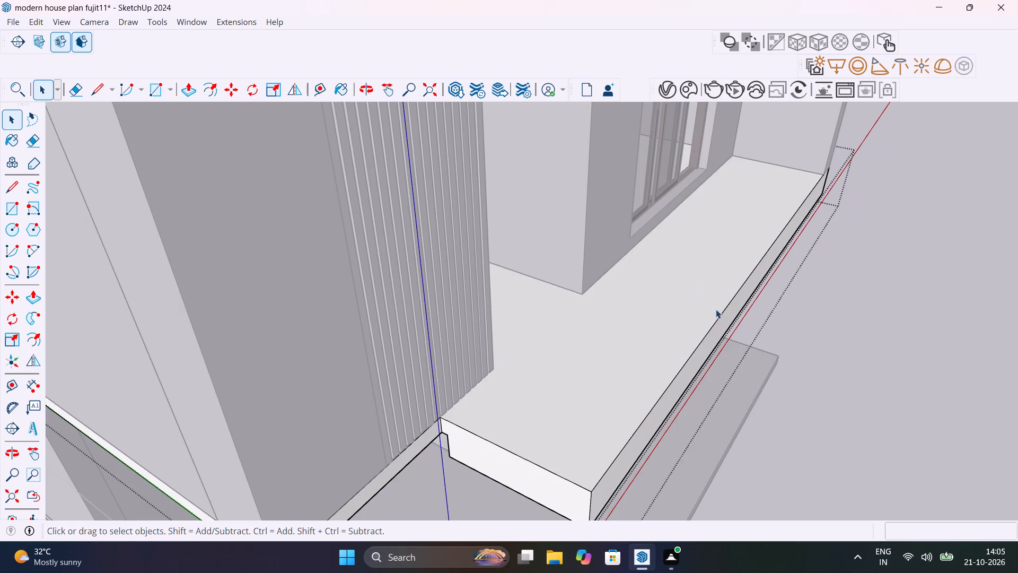
left_click(721, 313)
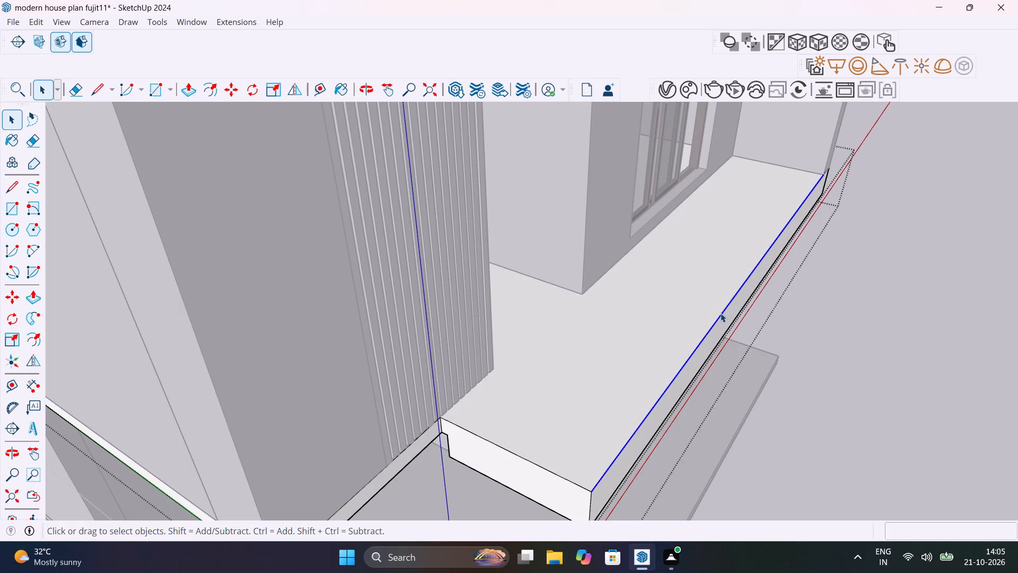
key("m")
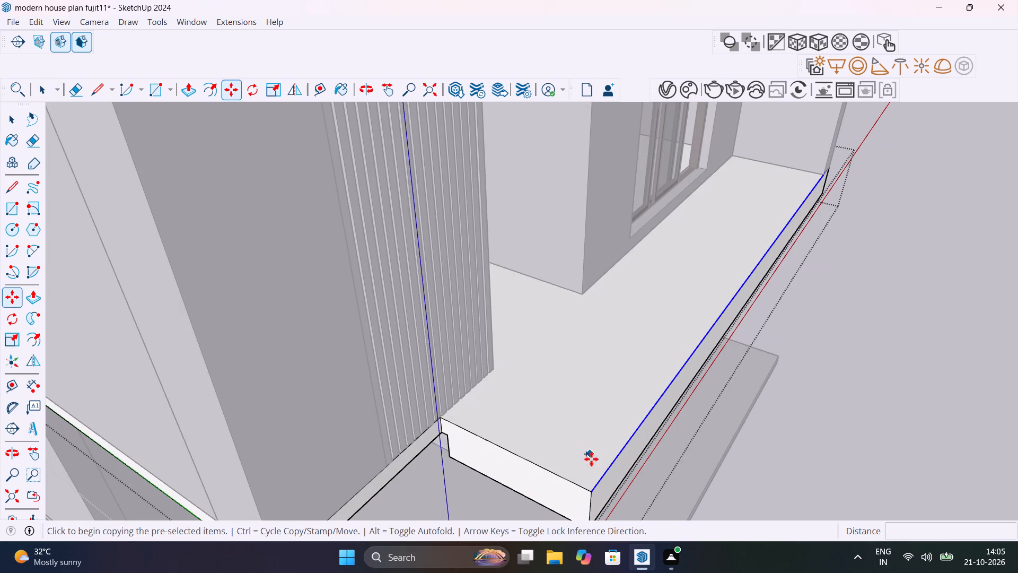
left_click(594, 490)
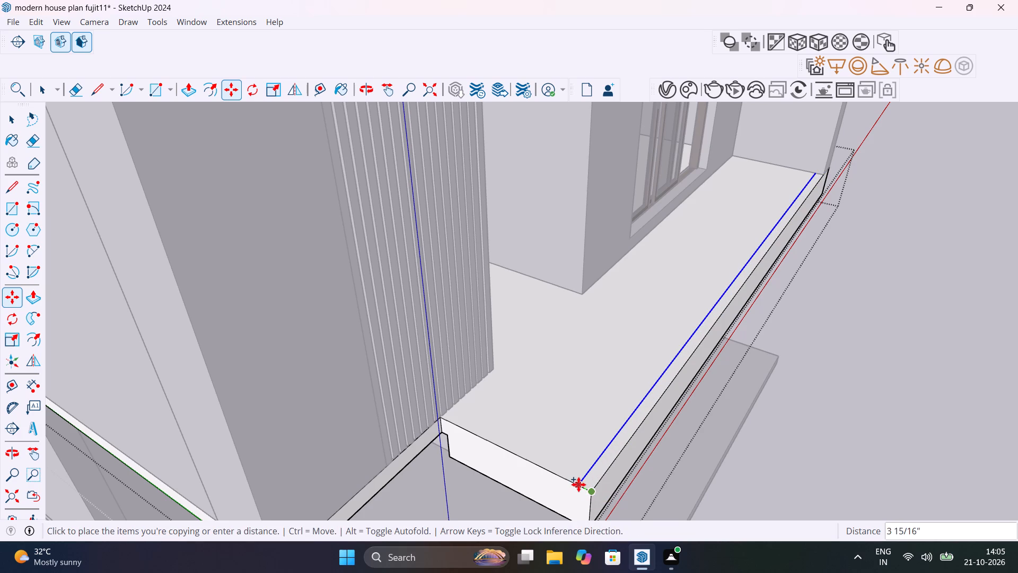
left_click(575, 484)
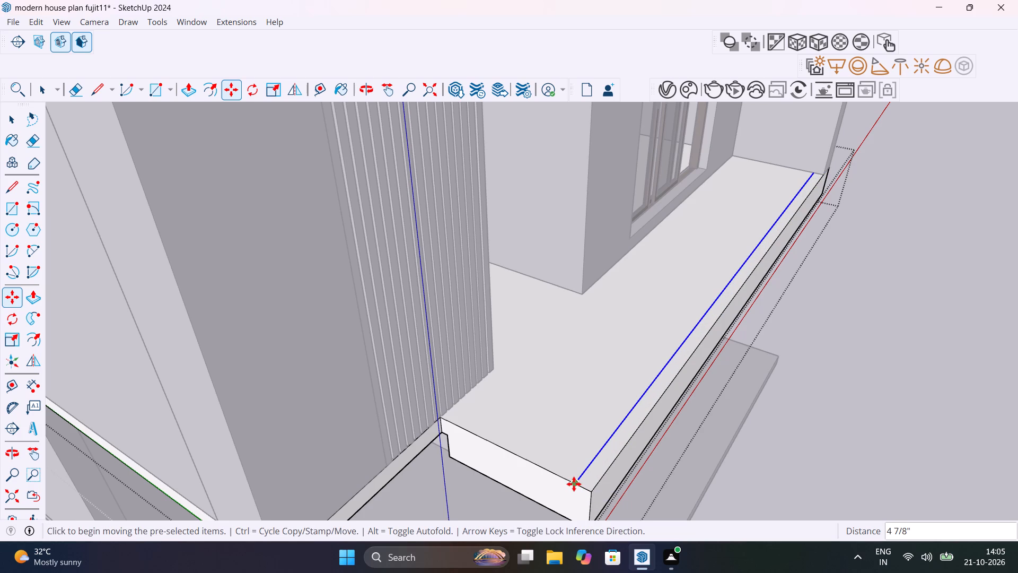
Copy the balcony slab's top side edge, beside the slatted wall, about 4 1/8" inward along the new front line.
scroll(574, 484, "up", 9)
key("space")
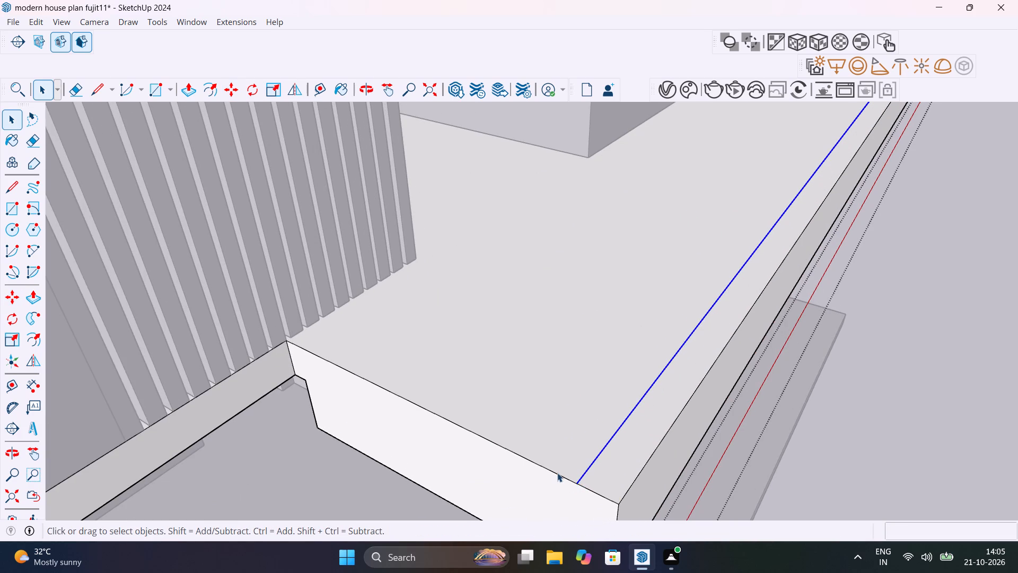
left_click(557, 472)
key("m")
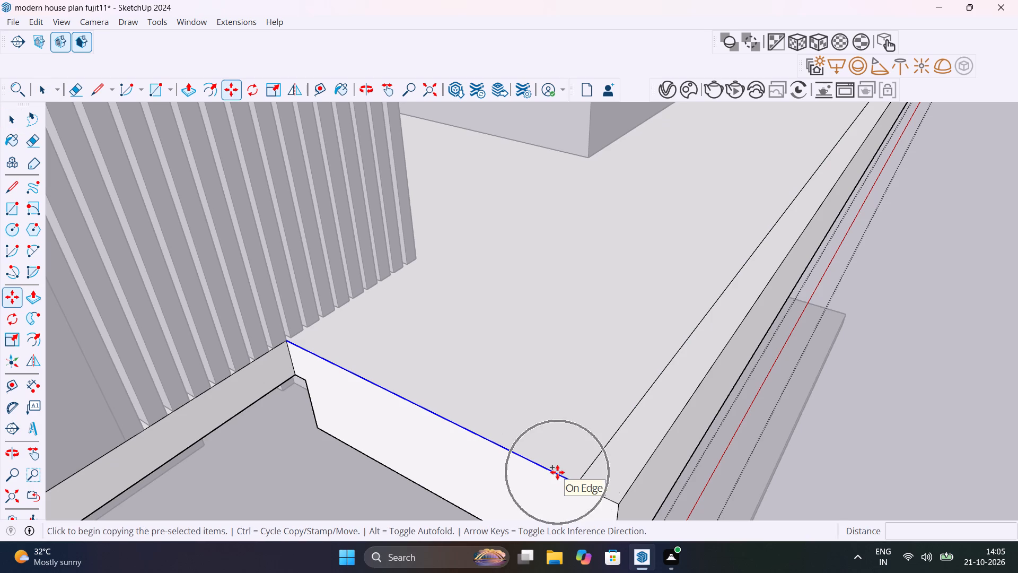
left_click(576, 483)
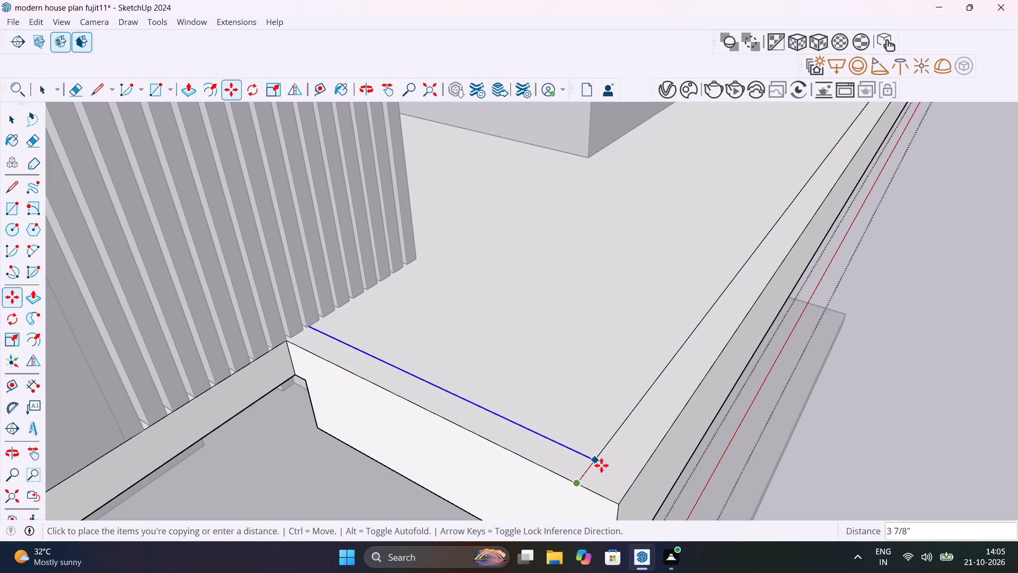
left_click(602, 465)
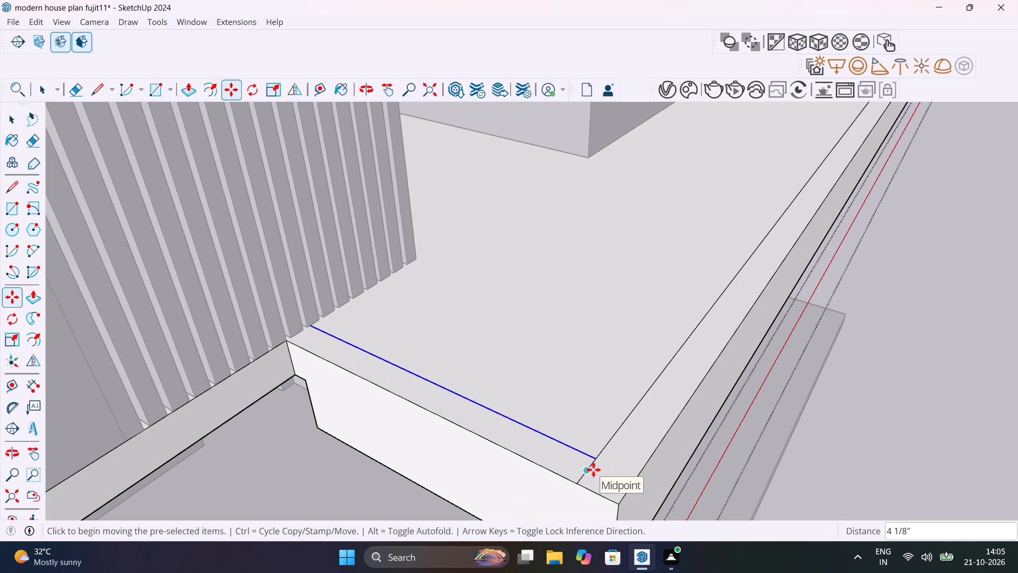
Delete the short leftover segment of the inner front line between the inner side line and the slab's edge.
key("space")
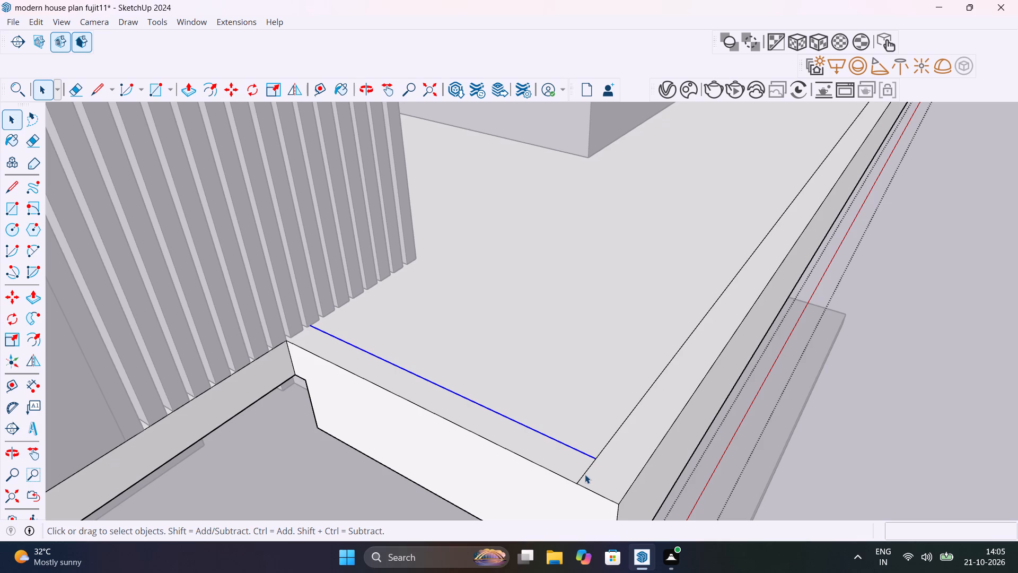
left_click(583, 475)
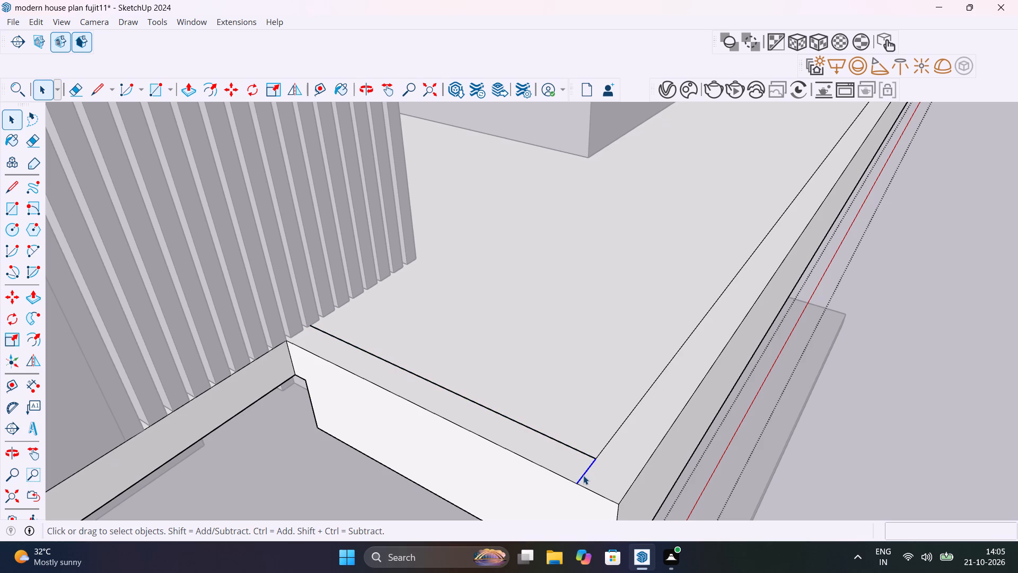
key("Delete")
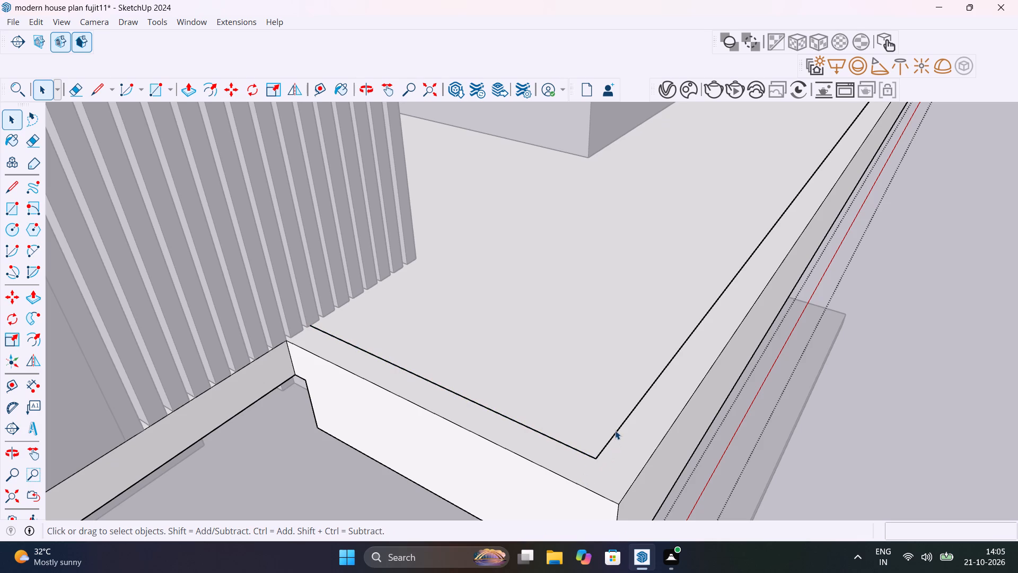
Divide the balcony slab's inner front line into 4 equal segments.
left_click(615, 430)
left_click(615, 430)
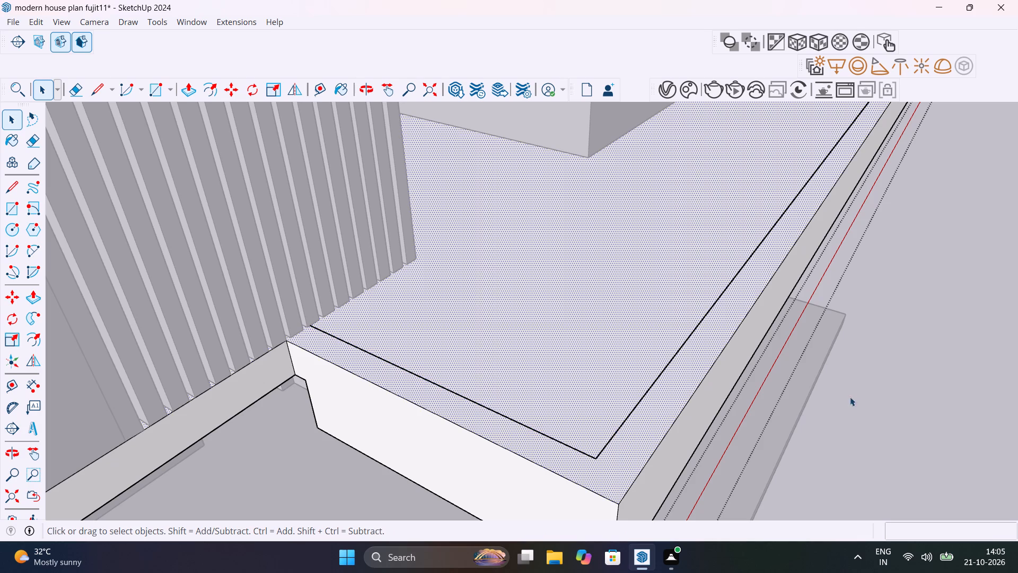
left_click(864, 393)
left_click(637, 405)
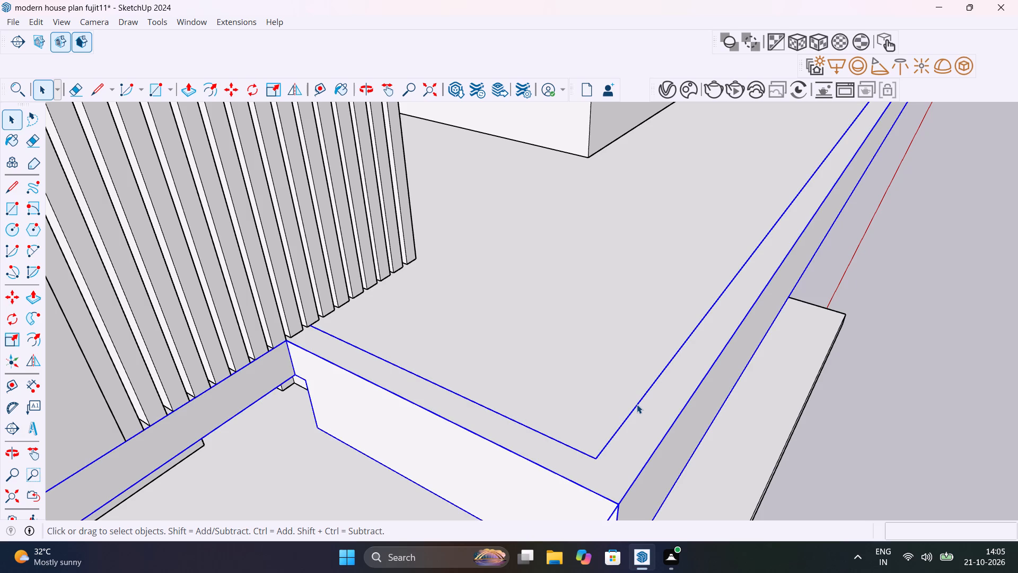
double_click(637, 404)
left_click(637, 405)
left_click(637, 405)
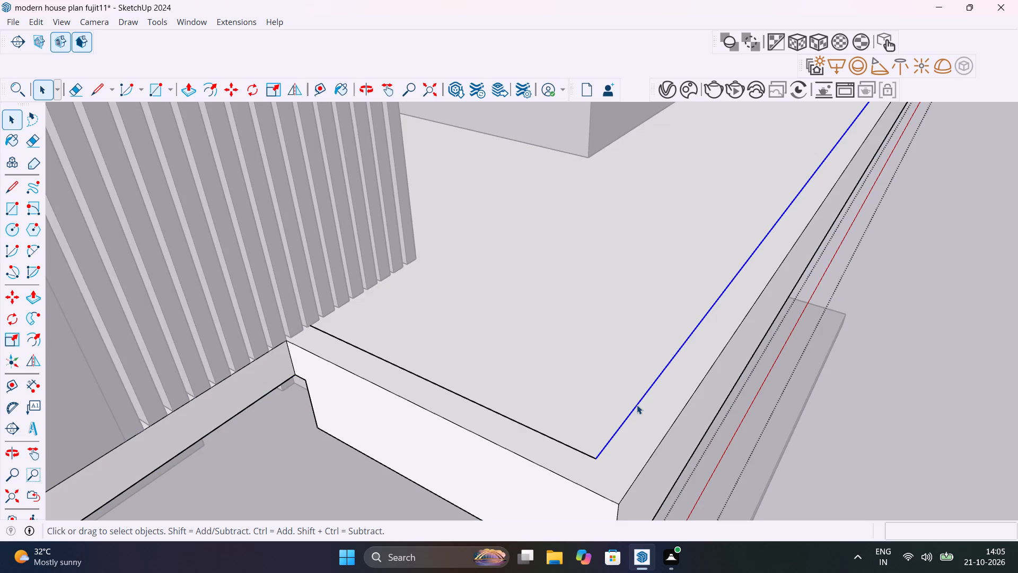
right_click(637, 405)
left_click(666, 251)
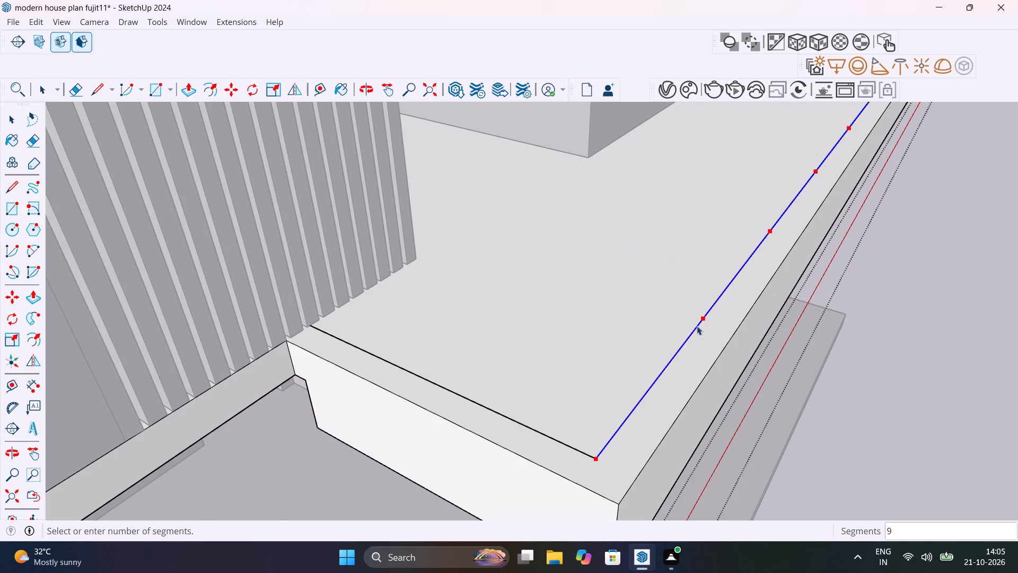
scroll(694, 346, "down", 6)
middle_click_drag(714, 351, 482, 359)
scroll(592, 362, "down", 10)
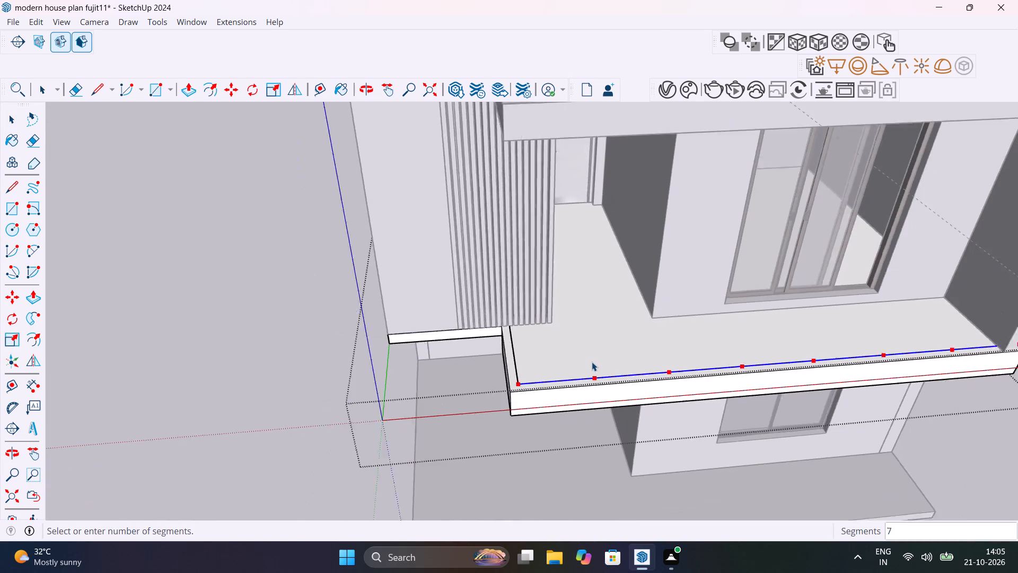
scroll(592, 362, "down", 2)
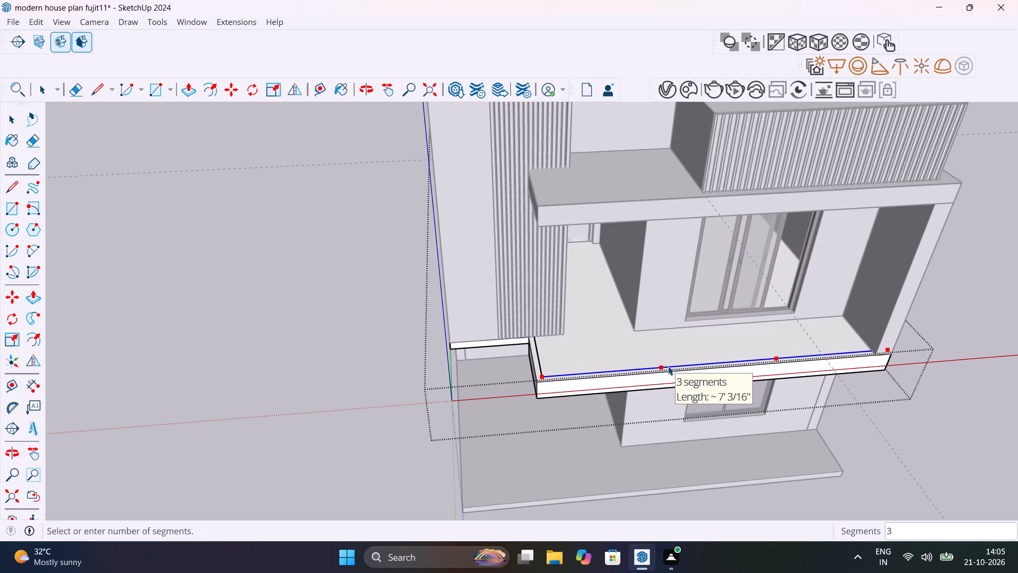
middle_click_drag(668, 366, 521, 422, "shift")
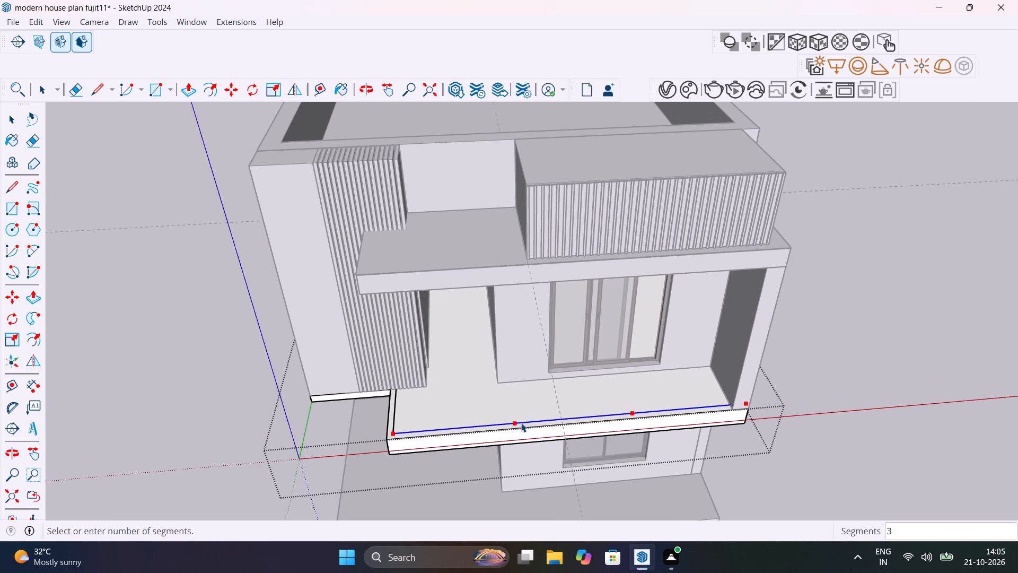
scroll(521, 423, "up", 5)
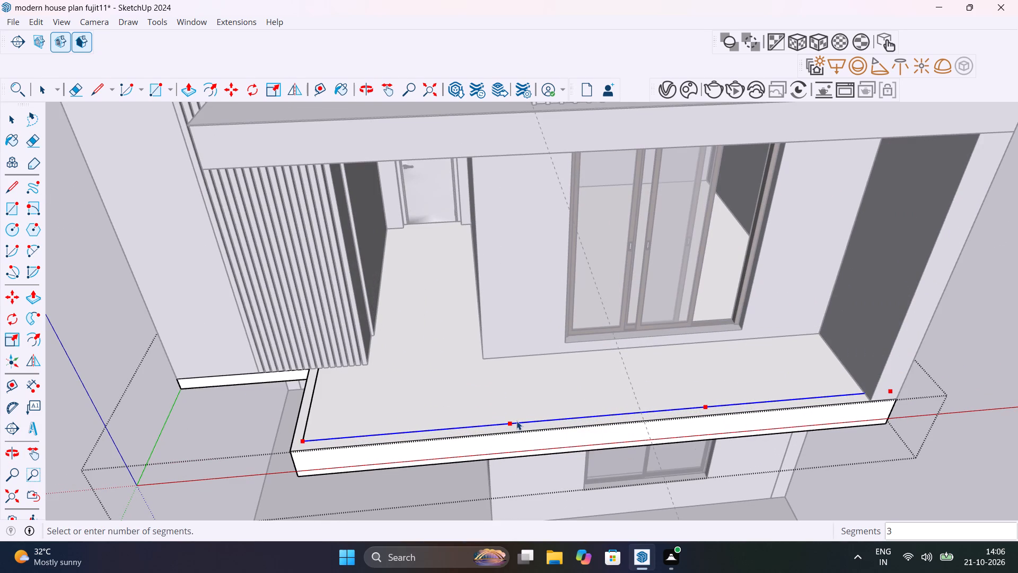
left_click(462, 422)
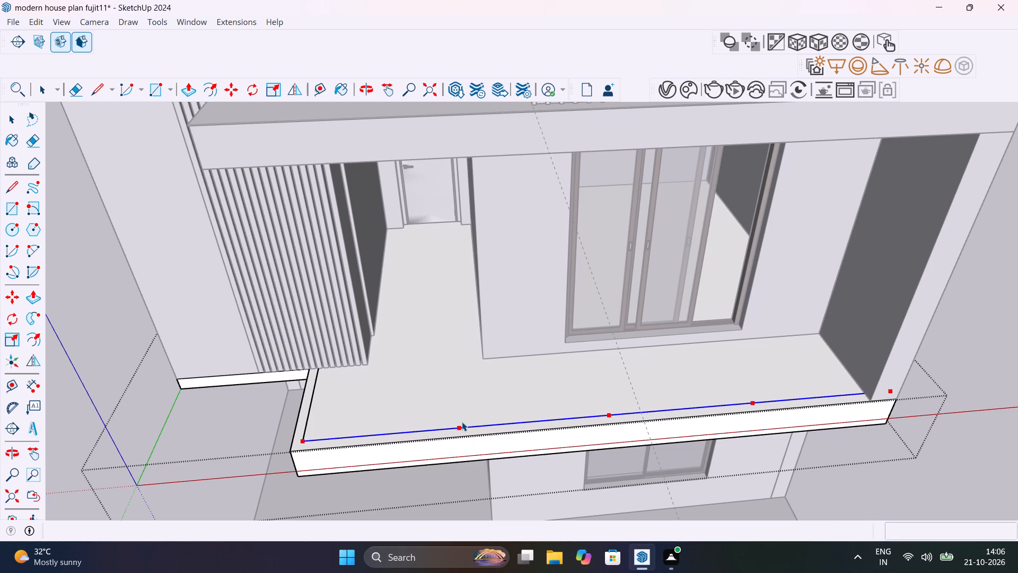
Start a Type A MAJ Rail 36" high and set three poles along the inner front line, beginning at the far side wall.
left_click(233, 19)
left_click(285, 170)
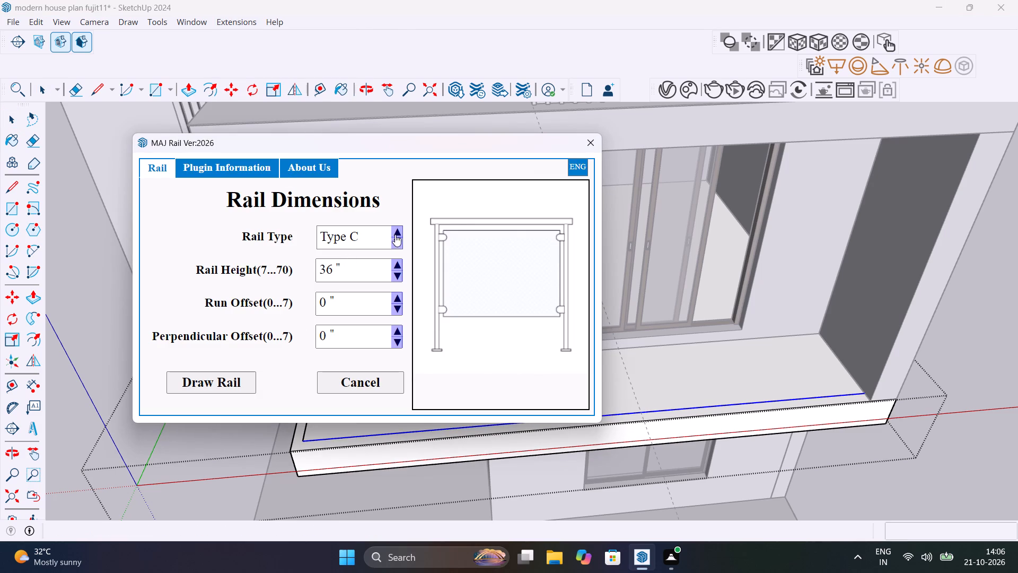
left_click(396, 233)
left_click(397, 240)
left_click(397, 240)
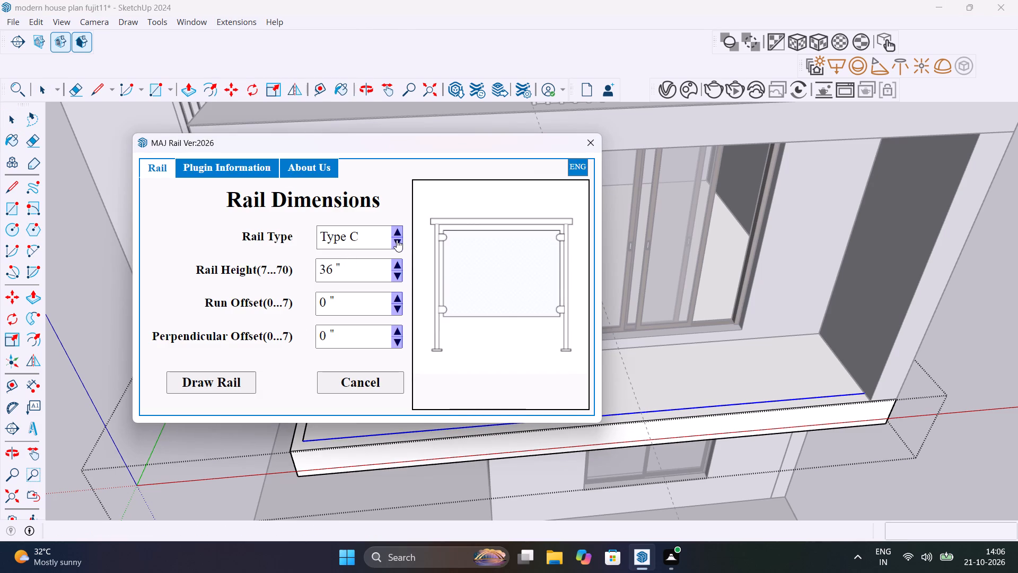
left_click(397, 240)
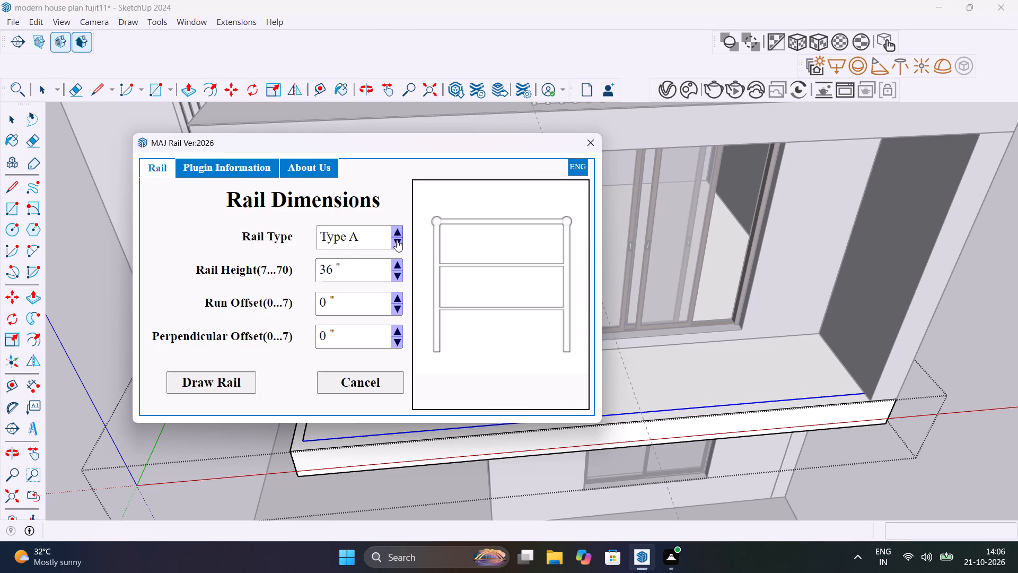
left_click(225, 379)
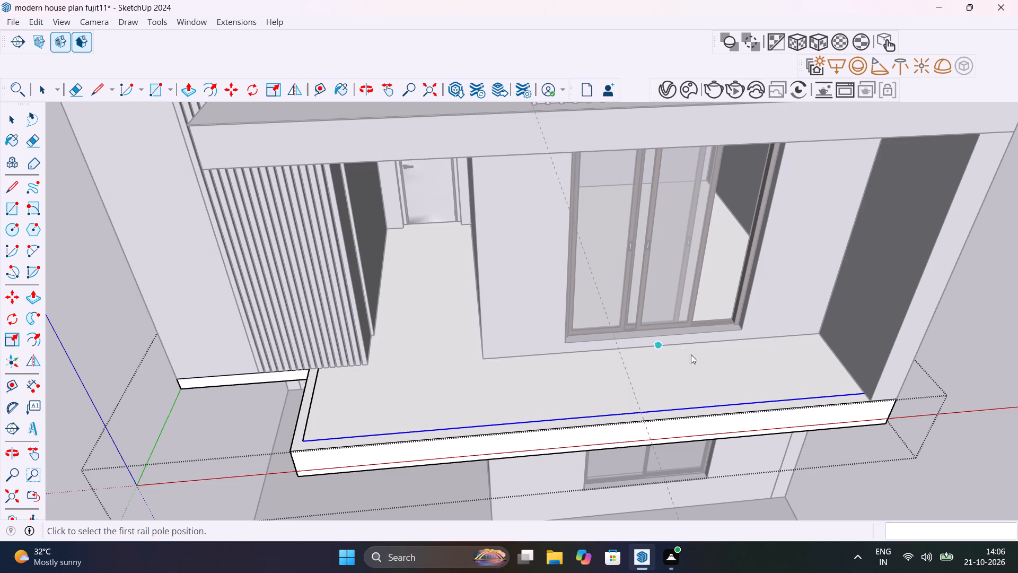
left_click(864, 392)
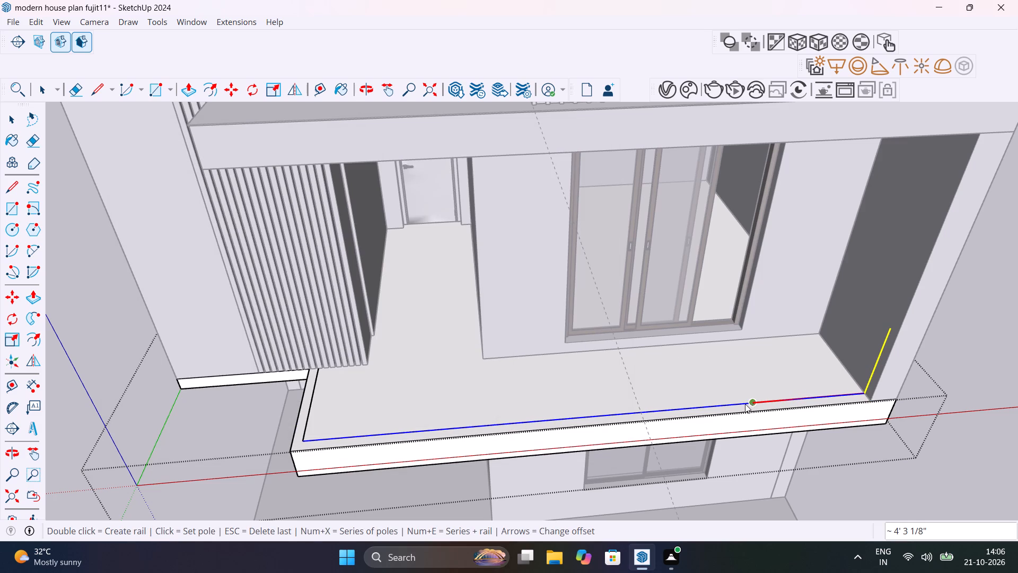
left_click(680, 409)
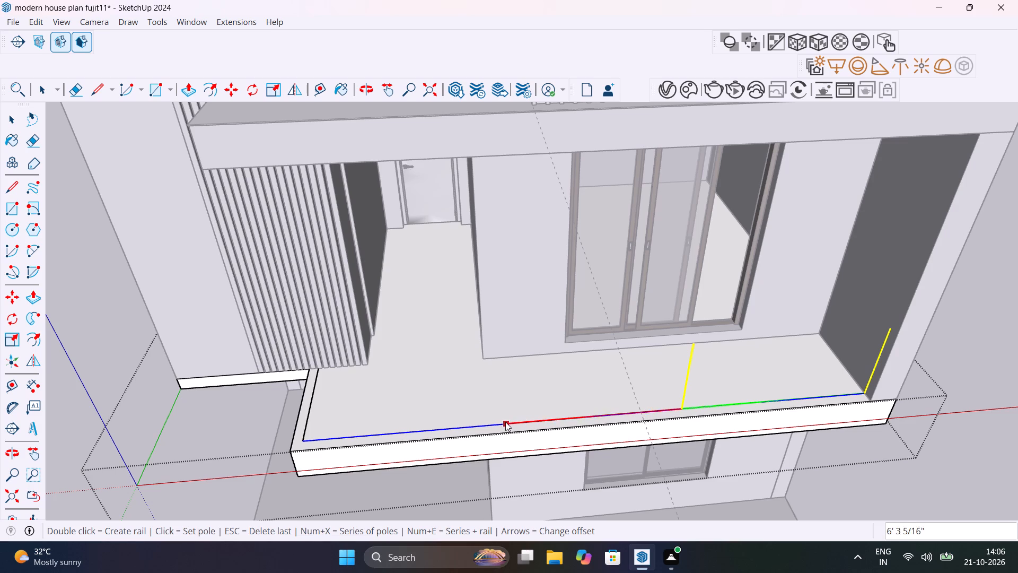
left_click_drag(470, 424, 464, 424)
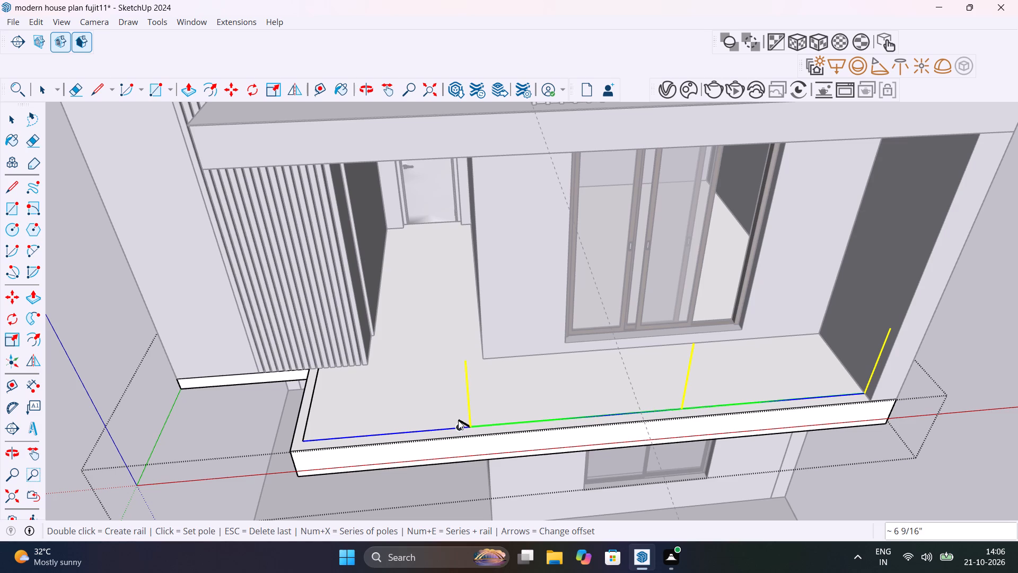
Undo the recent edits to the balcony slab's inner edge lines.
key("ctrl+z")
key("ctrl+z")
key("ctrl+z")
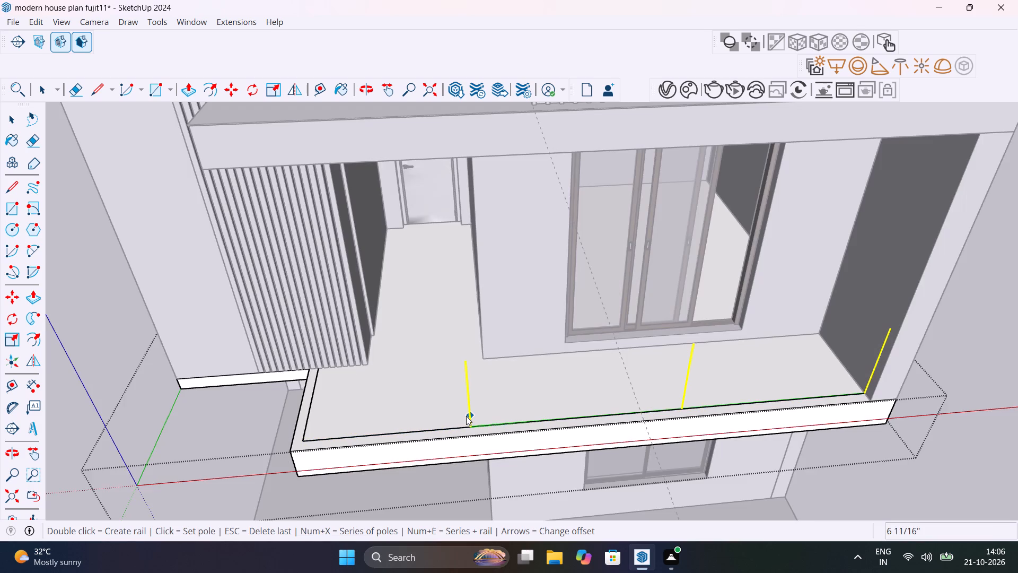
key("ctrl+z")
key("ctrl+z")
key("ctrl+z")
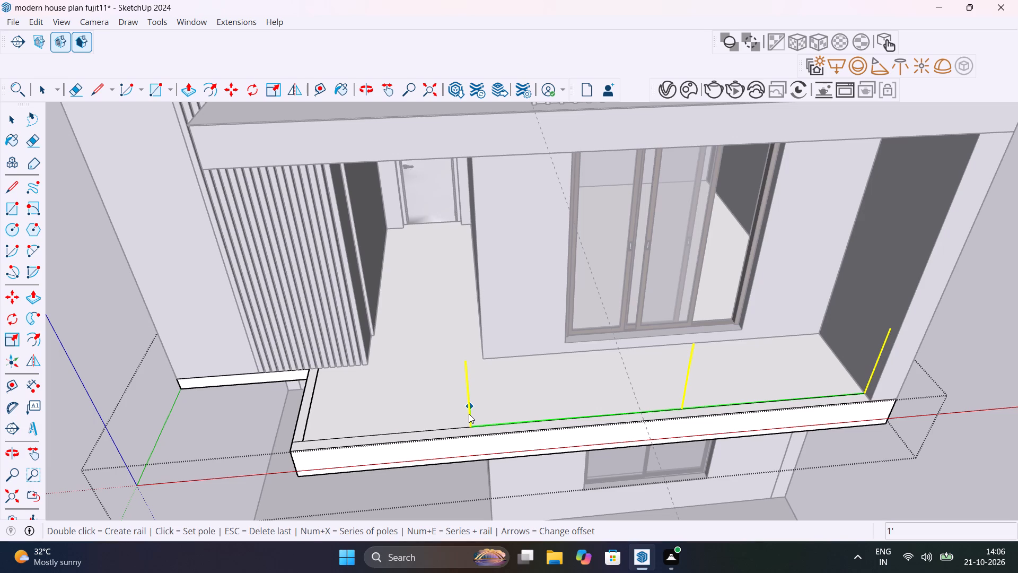
Remove the third pole from the rail being laid out on the balcony.
key("Escape")
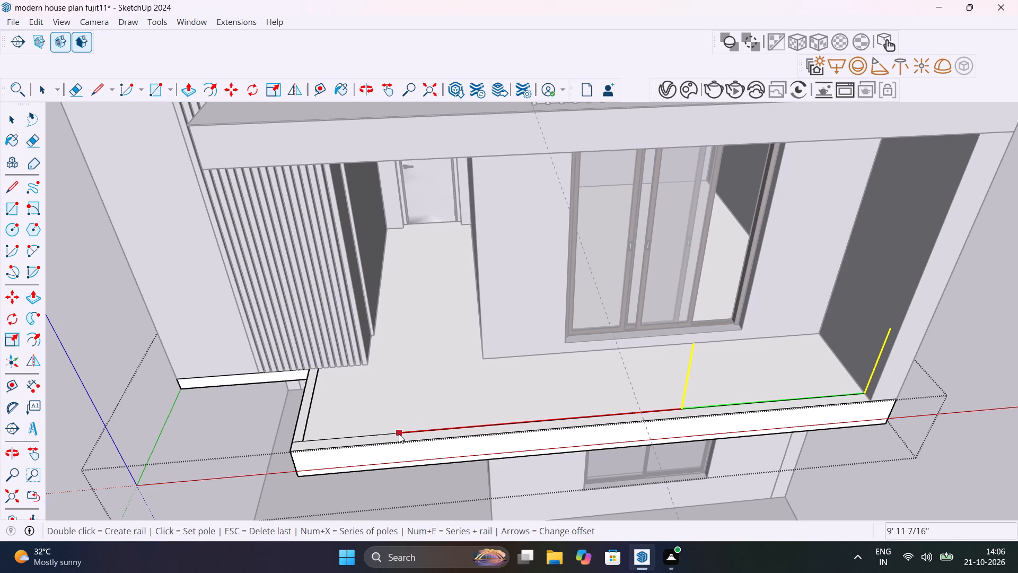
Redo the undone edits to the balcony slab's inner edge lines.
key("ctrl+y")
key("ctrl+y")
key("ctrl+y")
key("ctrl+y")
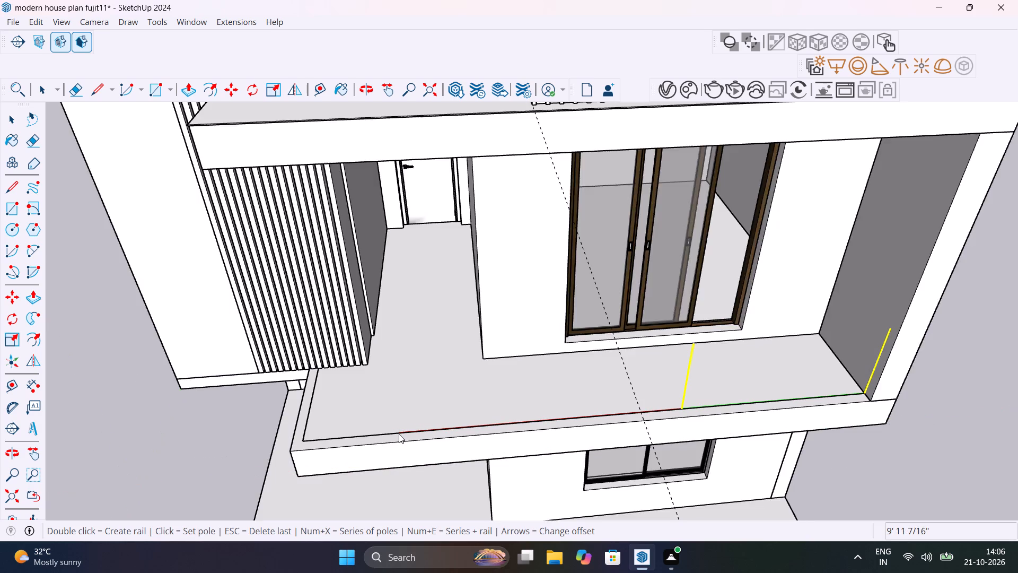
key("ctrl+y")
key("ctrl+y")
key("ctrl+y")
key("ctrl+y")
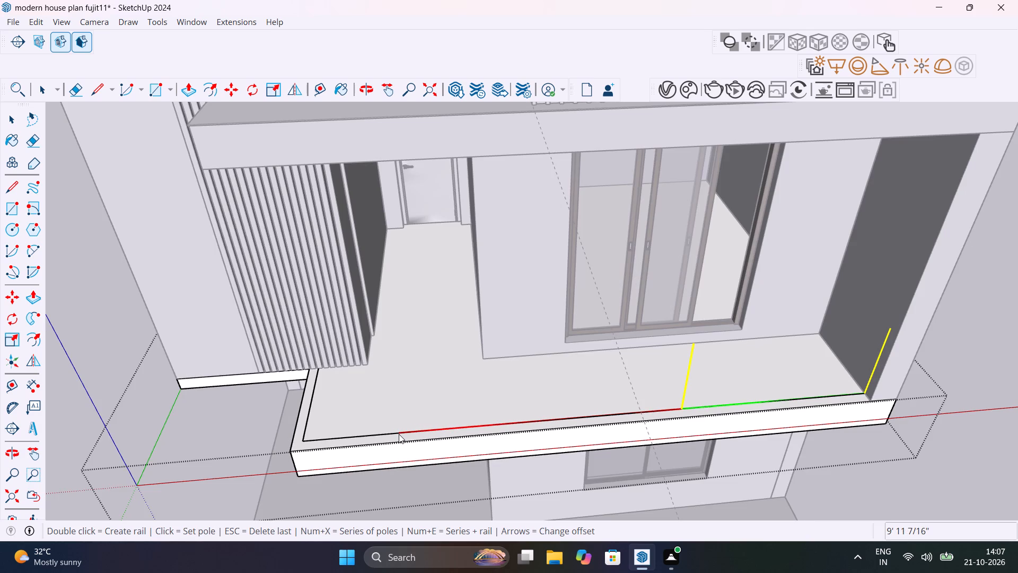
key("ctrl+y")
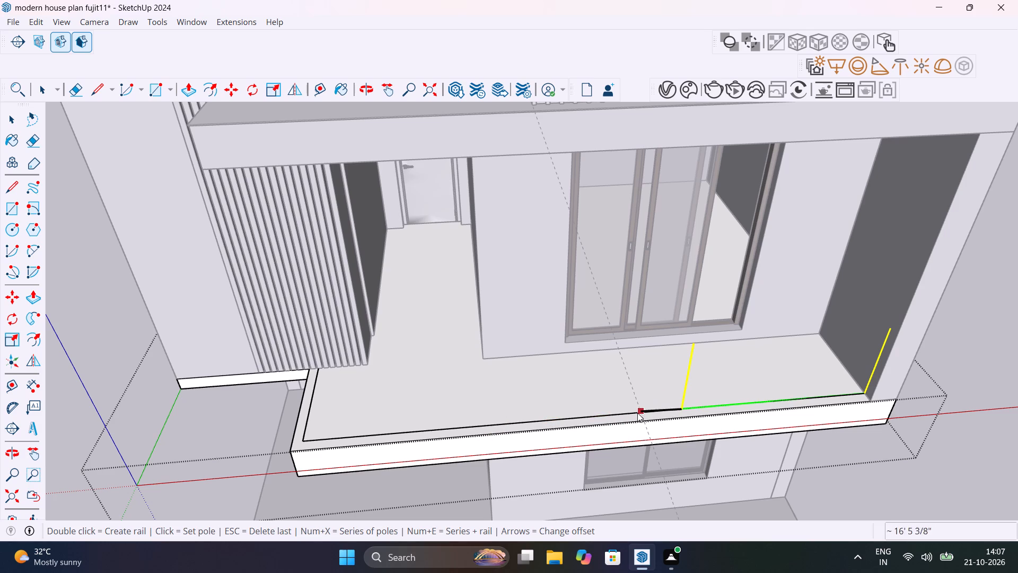
Set the third rail pole about 5' 3" from the second, add poles at the front corner and slatted wall, and create the railing.
left_click(537, 421)
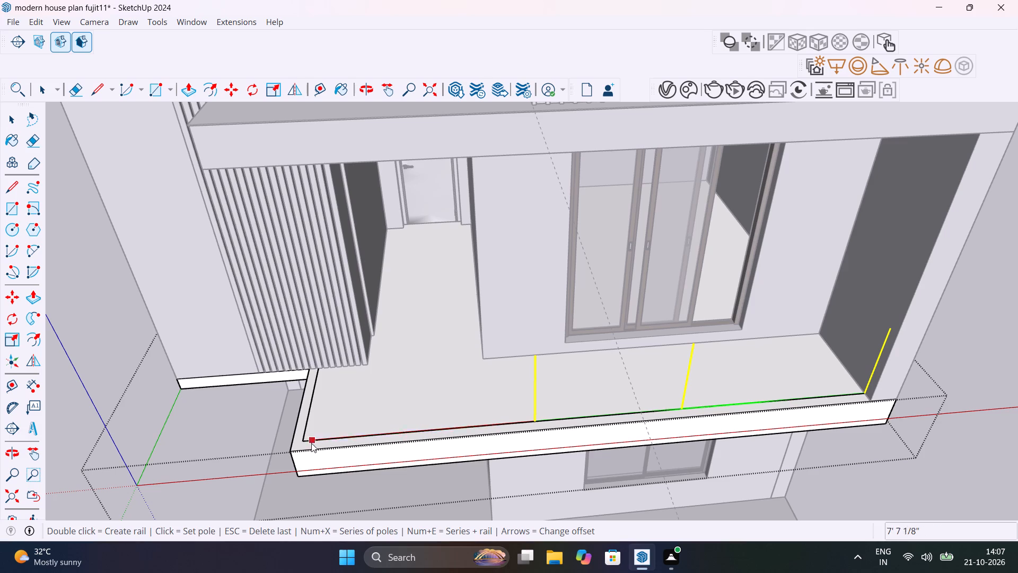
left_click(310, 444)
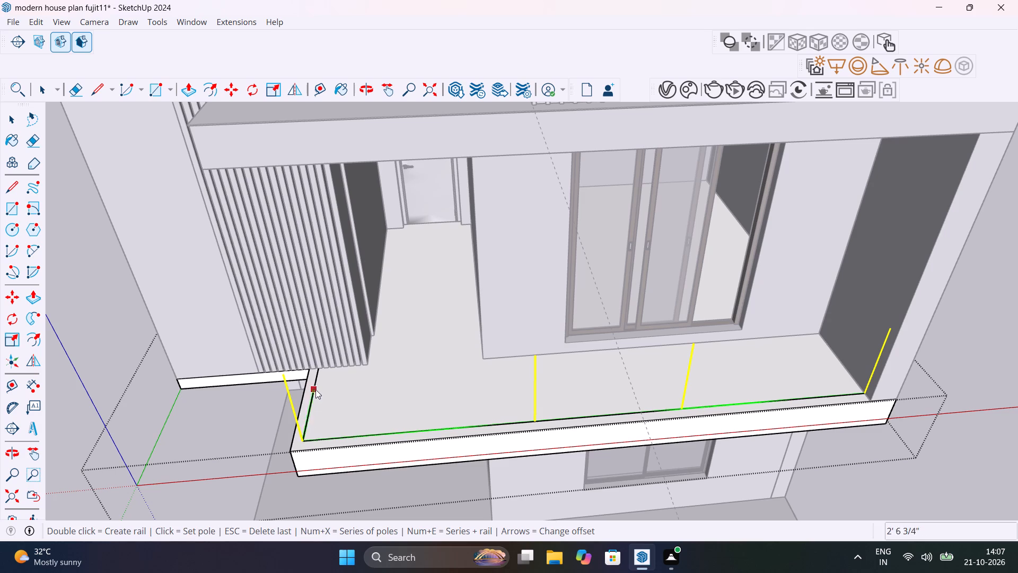
double_click(317, 372)
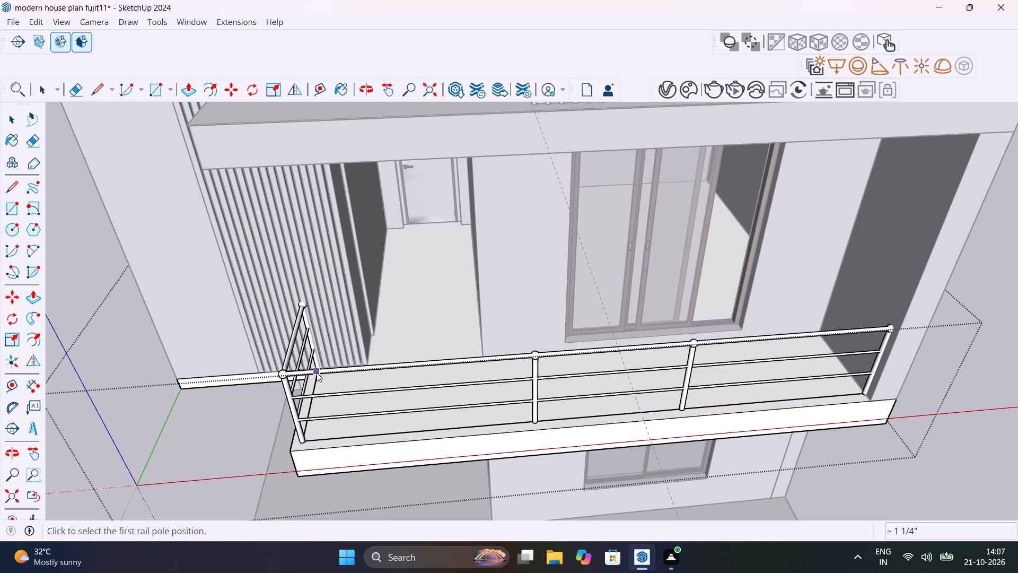
scroll(519, 438, "down", 4)
middle_click_drag(583, 434, 683, 301)
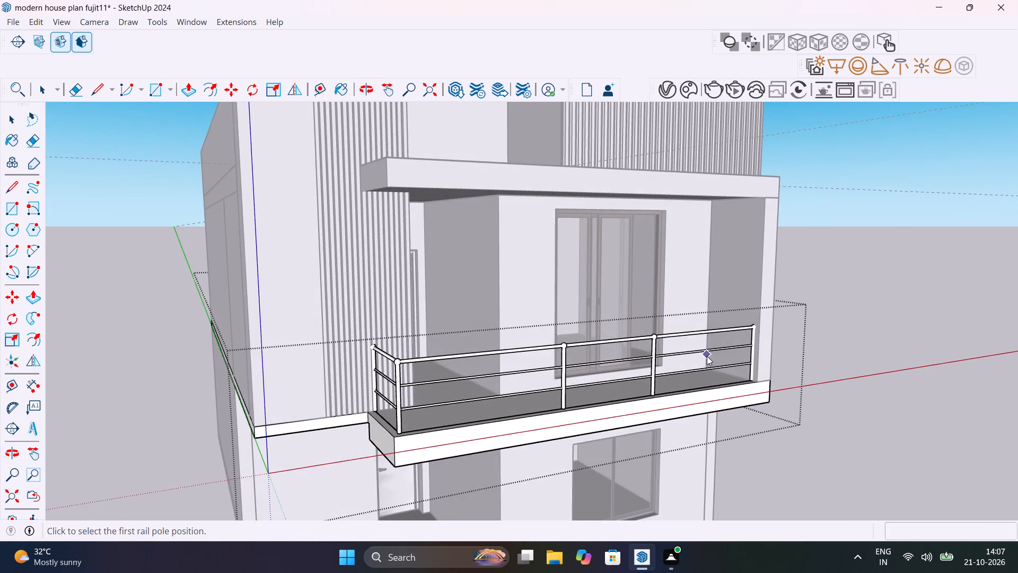
scroll(707, 356, "down", 6)
middle_click_drag(724, 383, 620, 412)
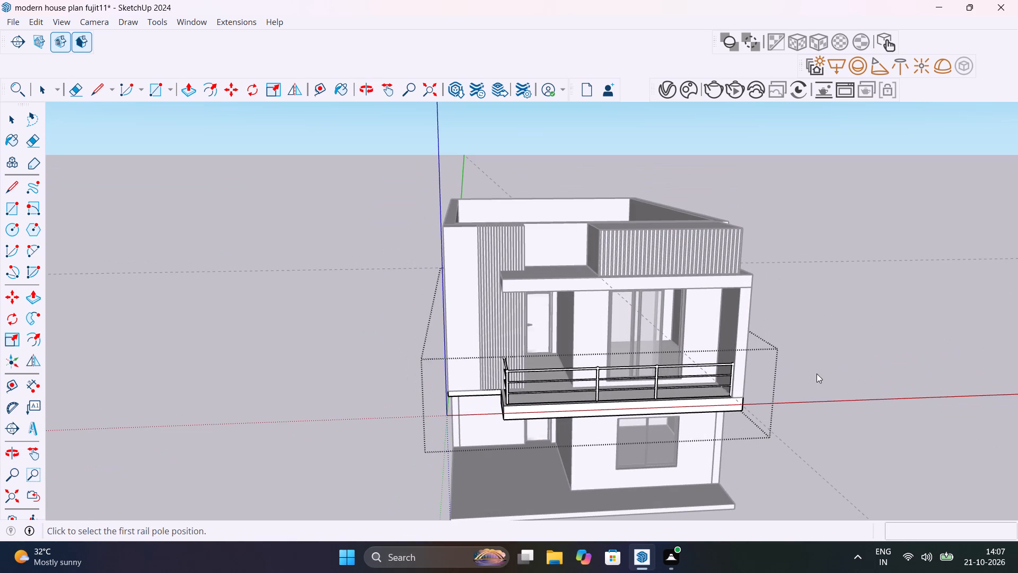
key("space")
left_click(822, 357)
middle_click_drag(677, 416, 824, 412)
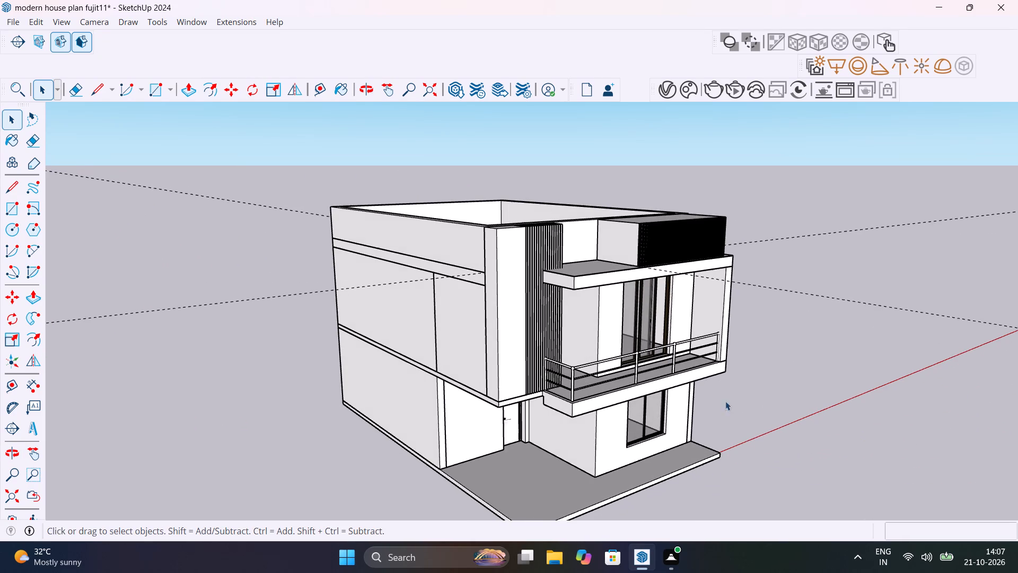
Inside the corner column's group, push its front face beside the vertical slats inward by 1".
scroll(578, 384, "up", 11)
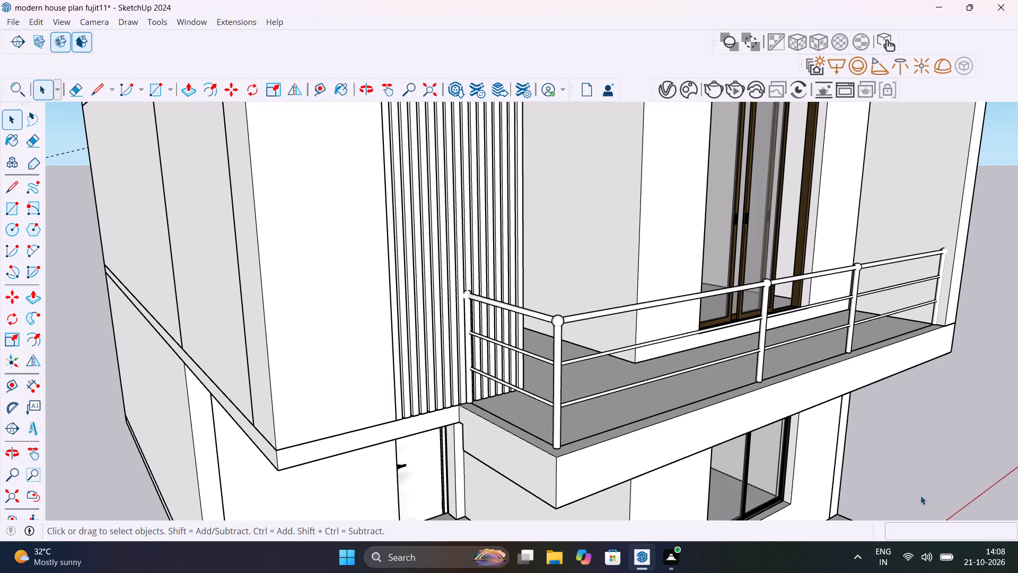
scroll(388, 398, "down", 5)
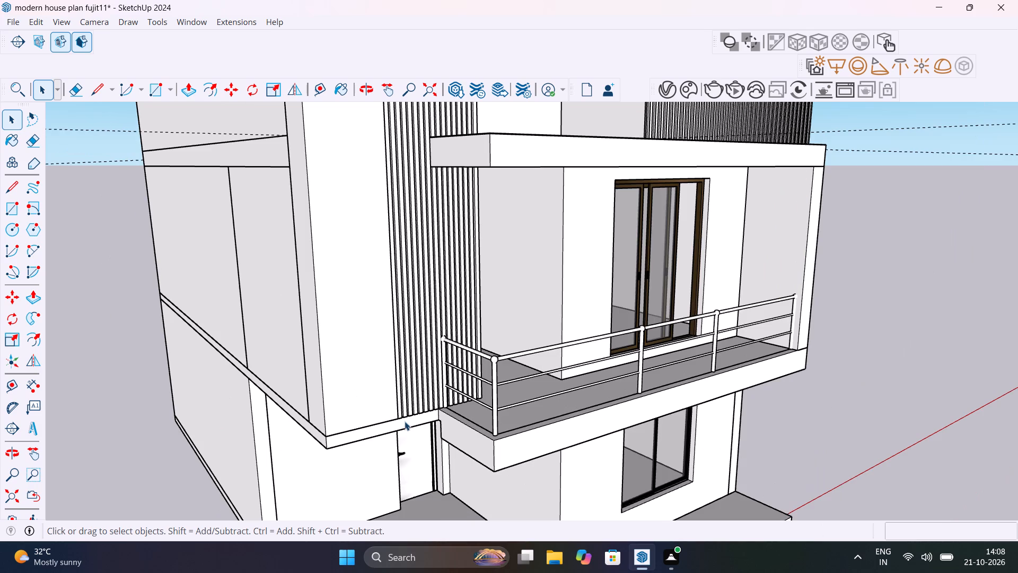
middle_click_drag(436, 407, 650, 508, "shift")
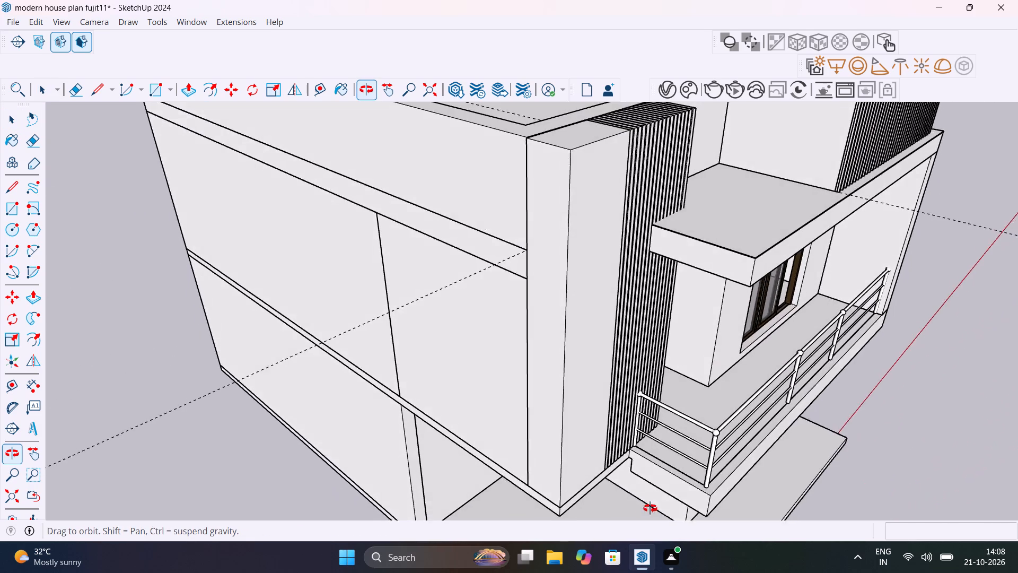
middle_click_drag(650, 508, 549, 453, "shift")
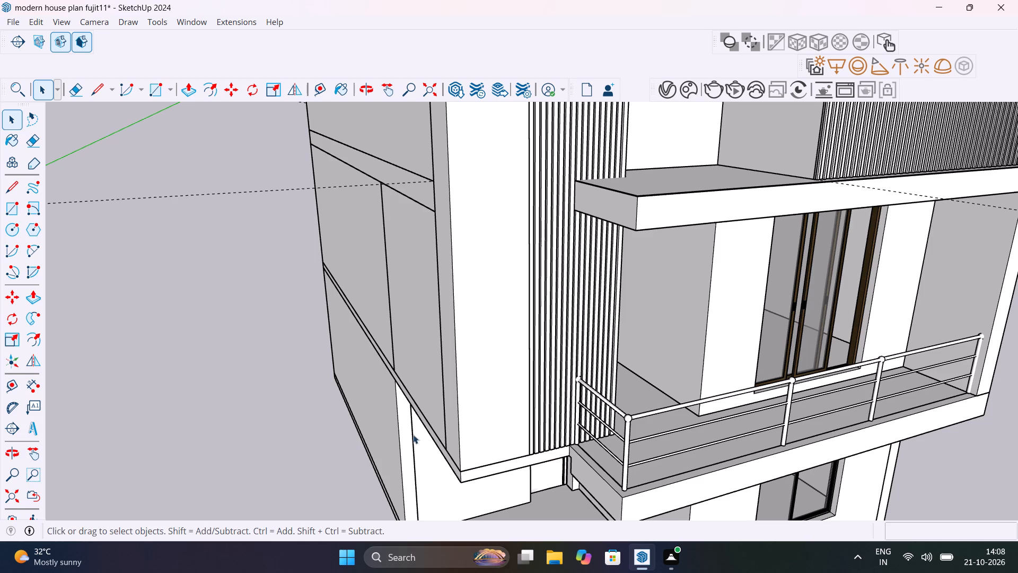
middle_click_drag(519, 383, 767, 509)
scroll(704, 244, "up", 5)
left_click(704, 243)
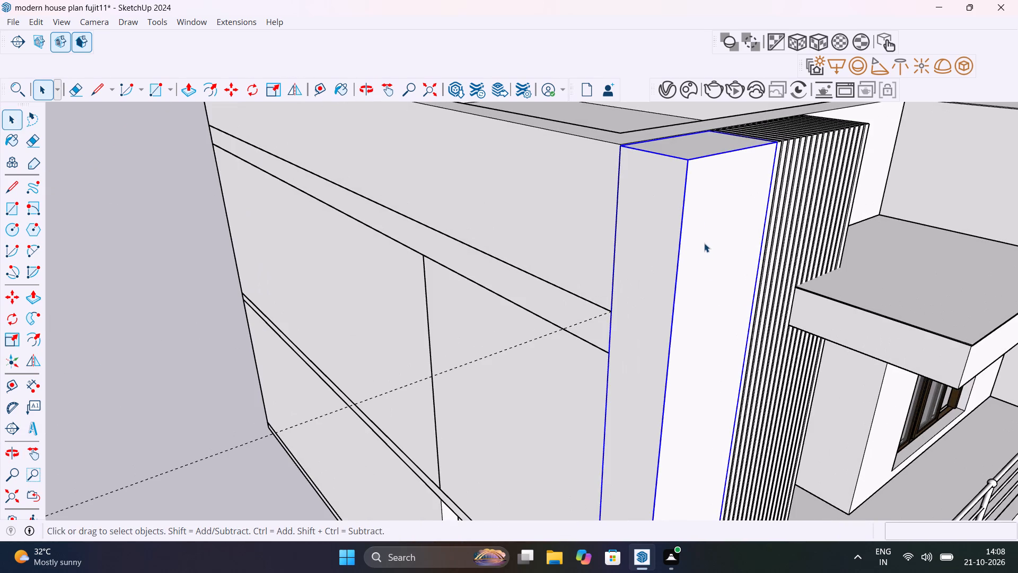
double_click(704, 243)
left_click(704, 244)
left_click(704, 244)
left_click(716, 248)
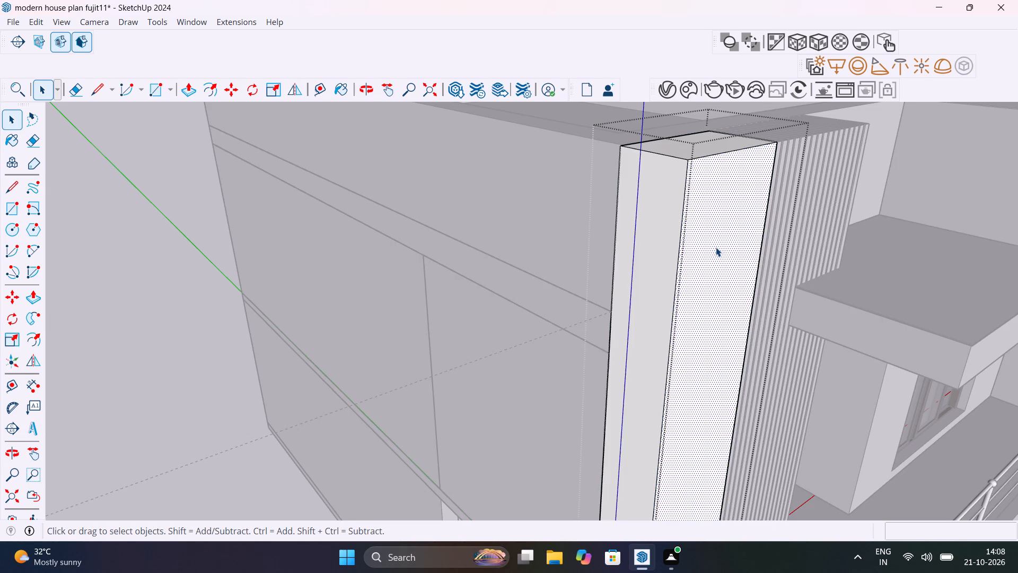
key("p")
left_click(716, 247)
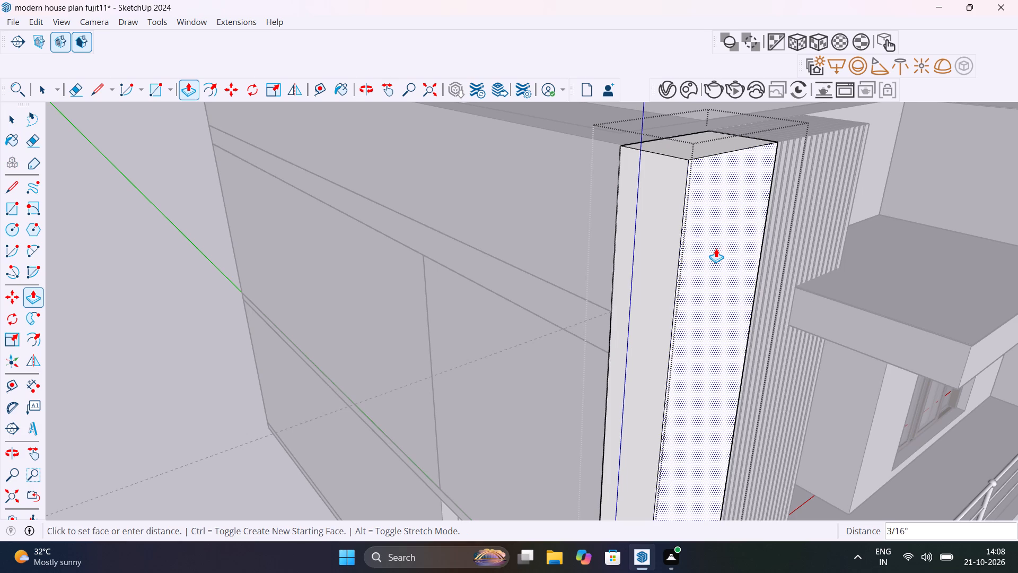
type("1\"")
key("Return")
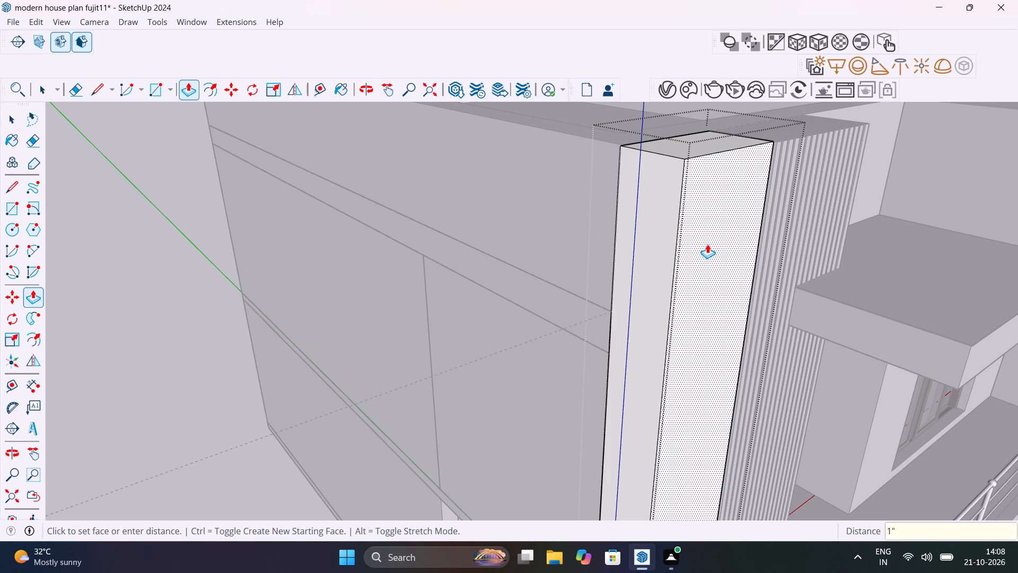
key("space")
left_click(232, 399)
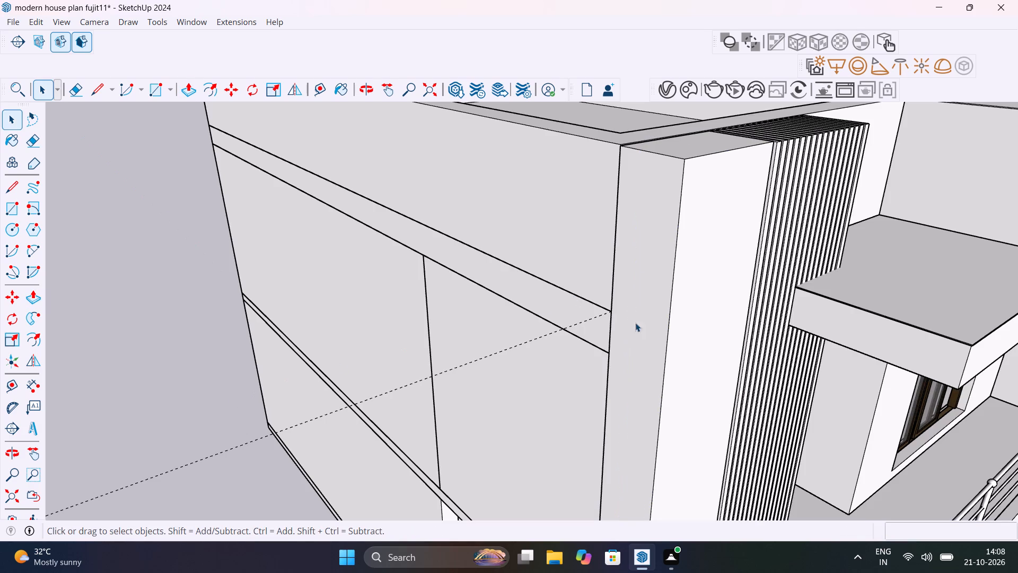
Draw a 2' 11 15/16" by 15' rectangle covering the corner column's front face, from its top outer corner to the base beside the slats.
middle_click_drag(681, 340, 745, 190, "shift")
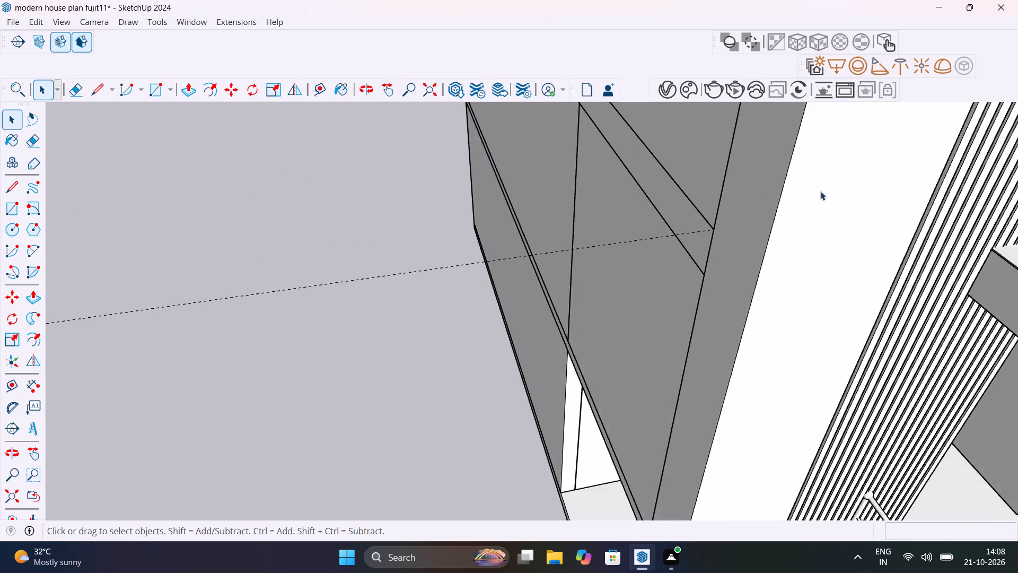
scroll(820, 191, "down", 6)
middle_click_drag(803, 210, 722, 307, "shift")
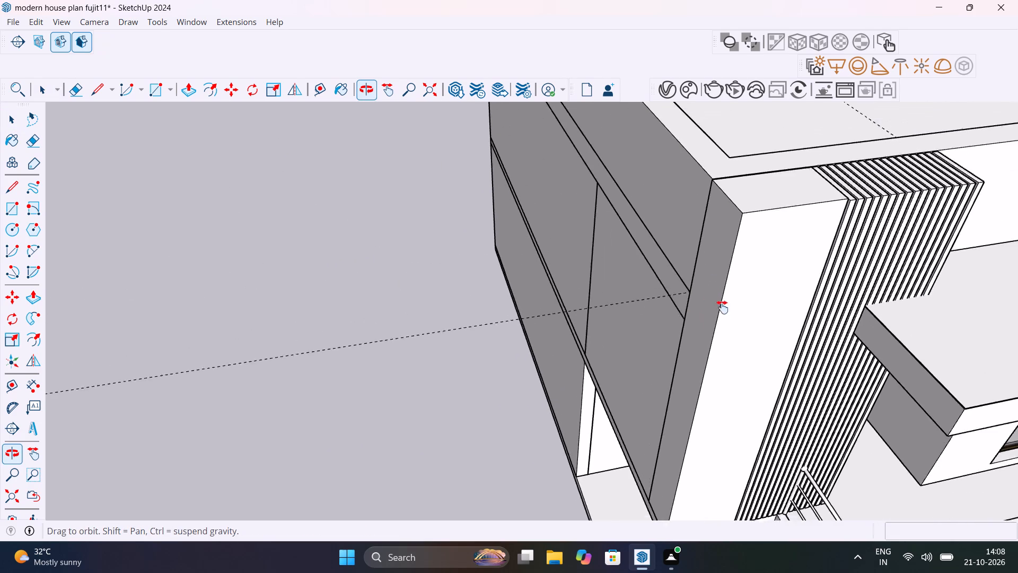
middle_click_drag(722, 307, 719, 312, "shift")
scroll(724, 238, "up", 3)
key("r")
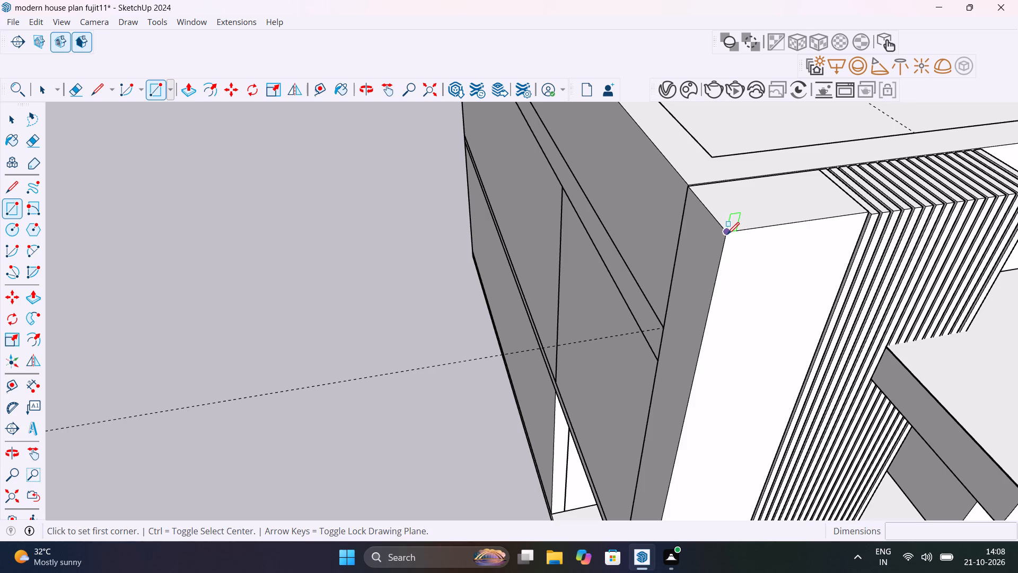
left_click_drag(727, 233, 733, 239)
scroll(801, 323, "down", 15)
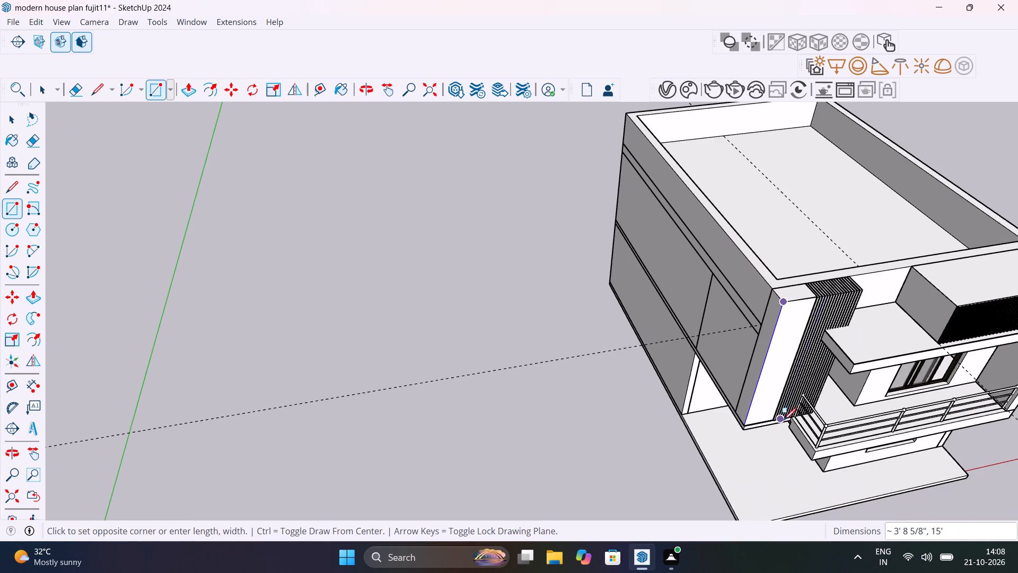
scroll(783, 421, "up", 17)
scroll(764, 403, "up", 12)
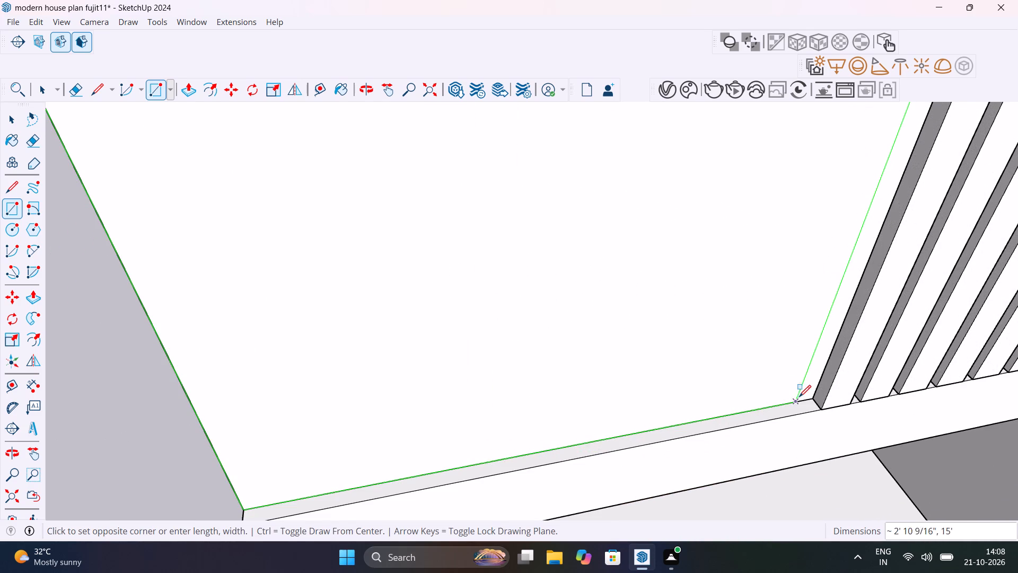
left_click(811, 396)
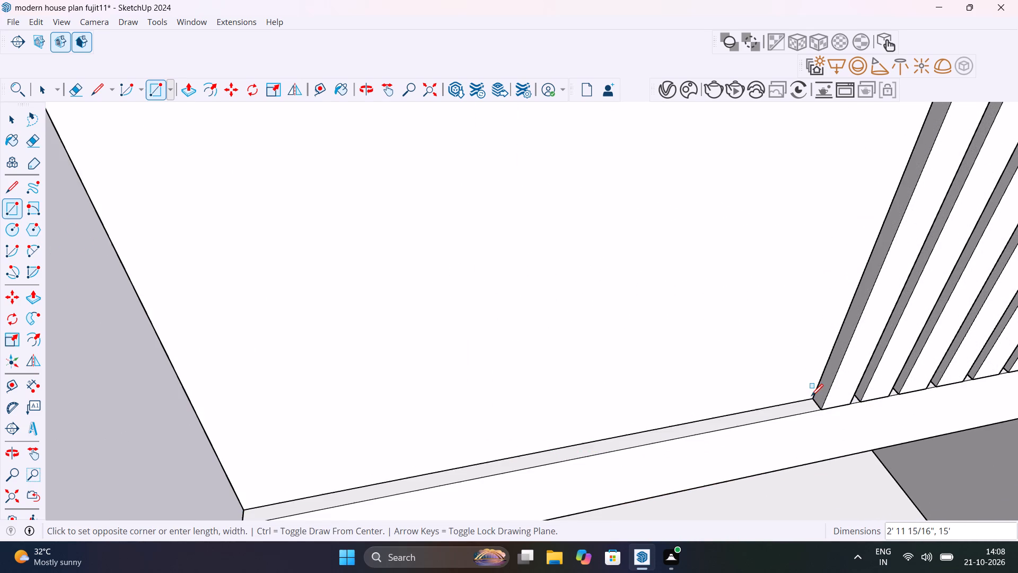
scroll(737, 387, "down", 14)
key("space")
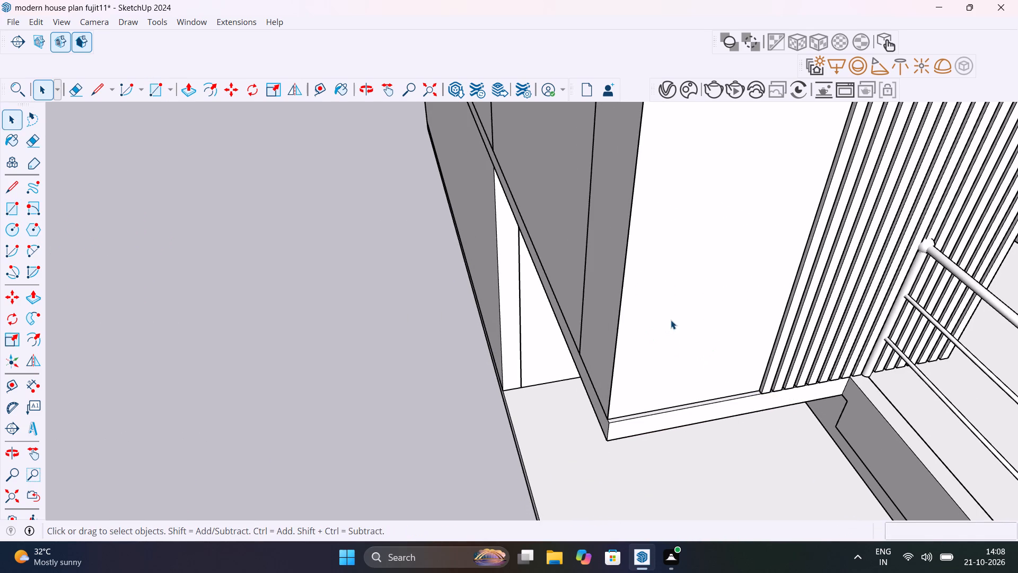
Extrude the rectangle on the column's front face outward by 1" as a cladding panel.
key("p")
left_click(671, 317)
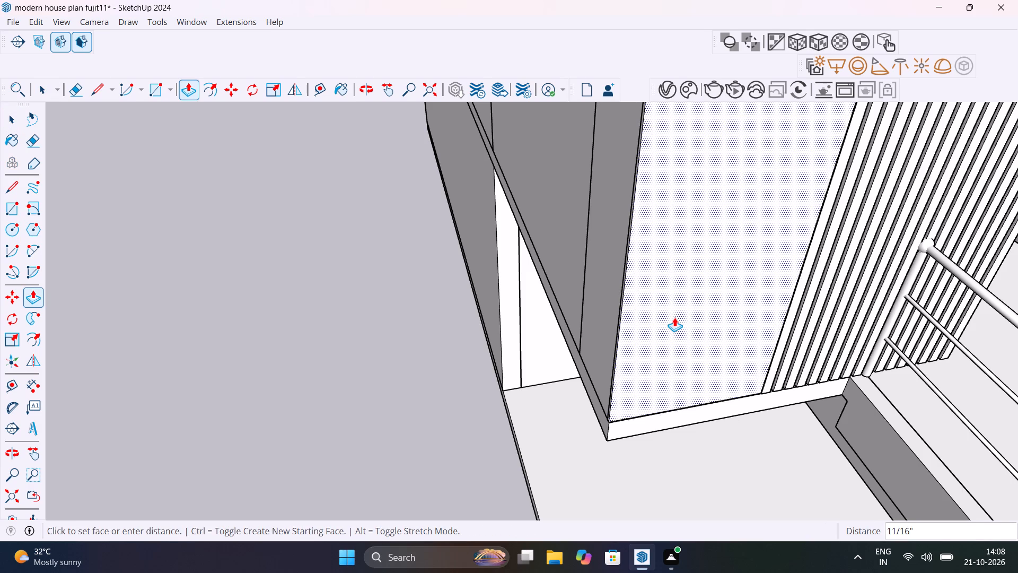
type("1\"")
key("Return")
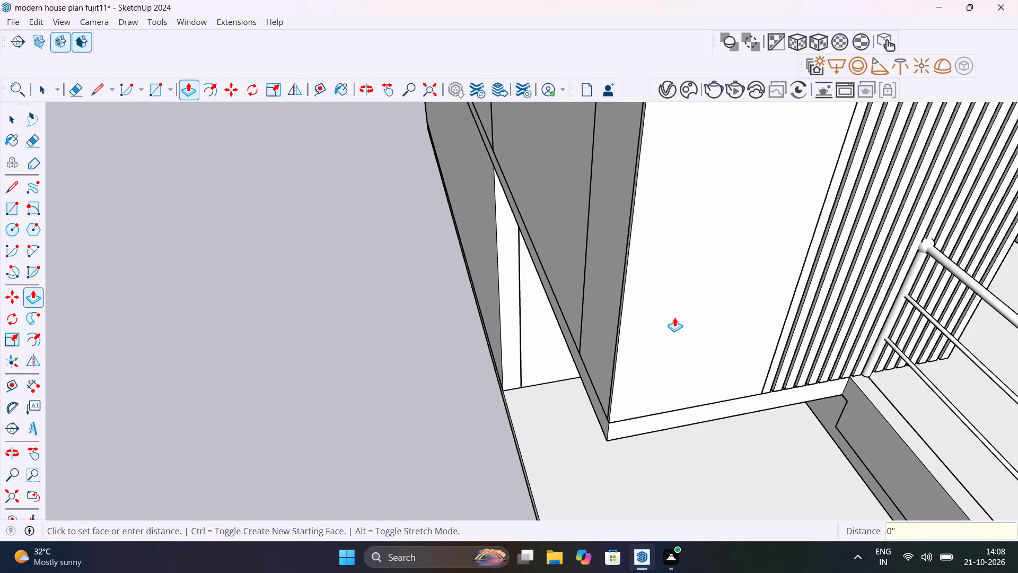
key("space")
scroll(684, 316, "down", 7)
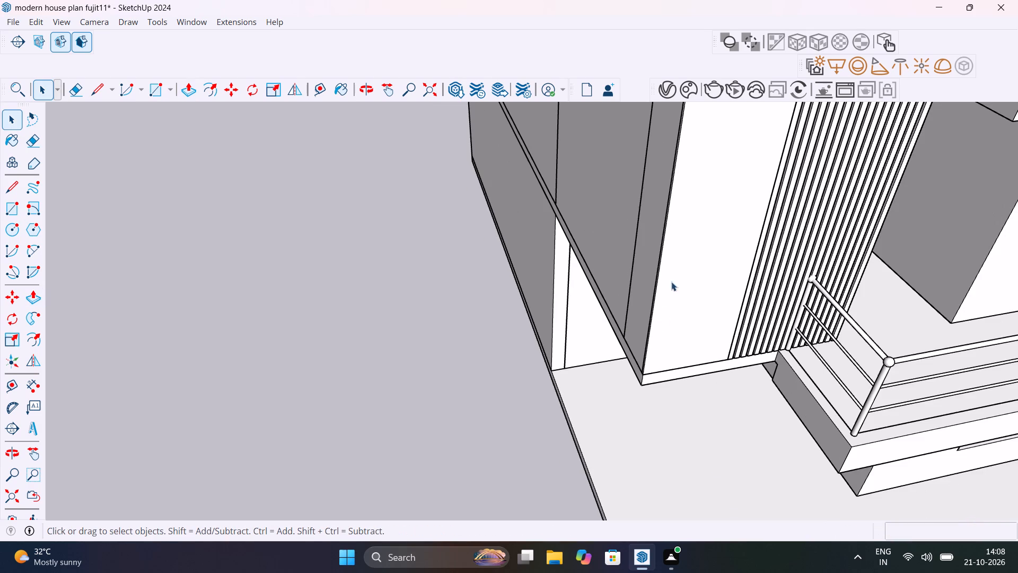
Group all the connected geometry of the 1" cladding panel on the corner column.
middle_click_drag(682, 358, 687, 459, "shift")
middle_click_drag(761, 238, 732, 429, "shift")
scroll(732, 429, "up", 1, "shift")
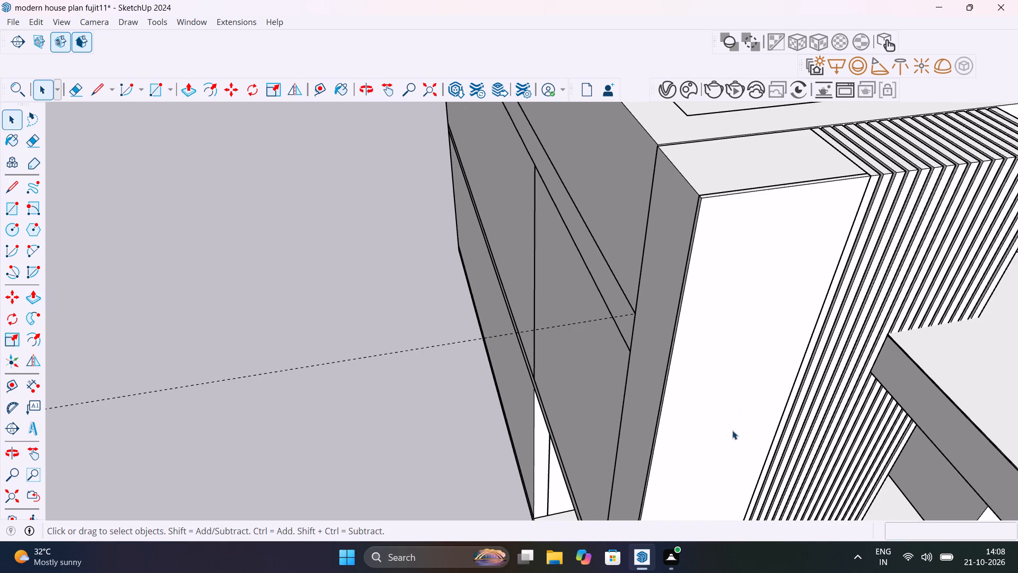
scroll(704, 173, "up", 7)
scroll(718, 249, "up", 5)
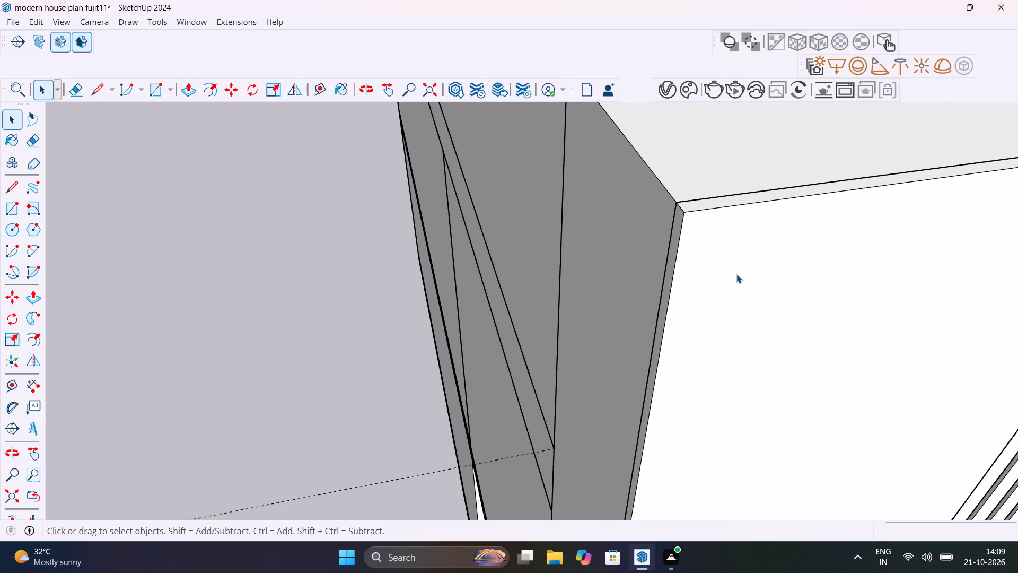
middle_click_drag(736, 273, 821, 301)
left_click(677, 188)
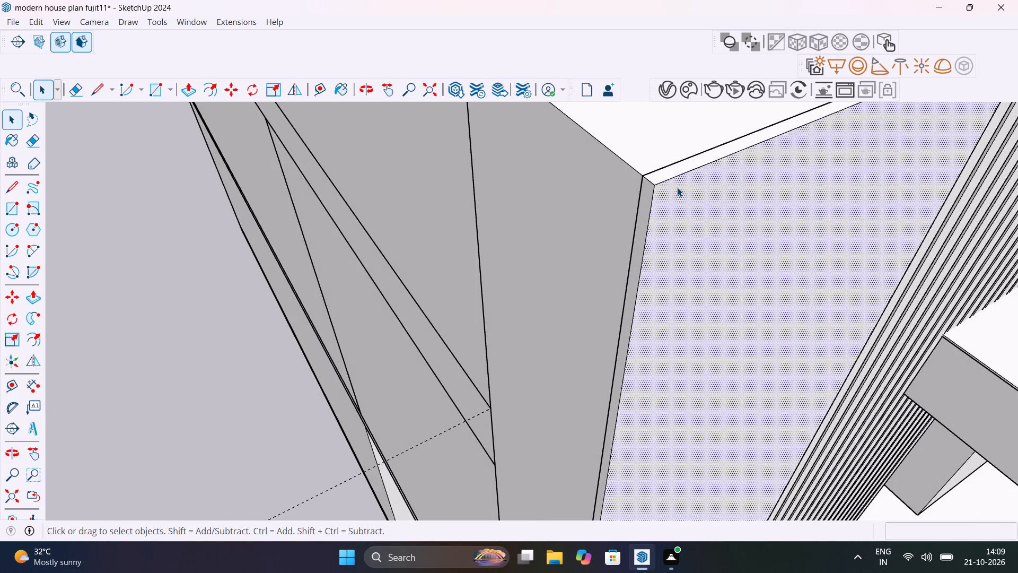
triple_click(677, 187)
right_click(677, 187)
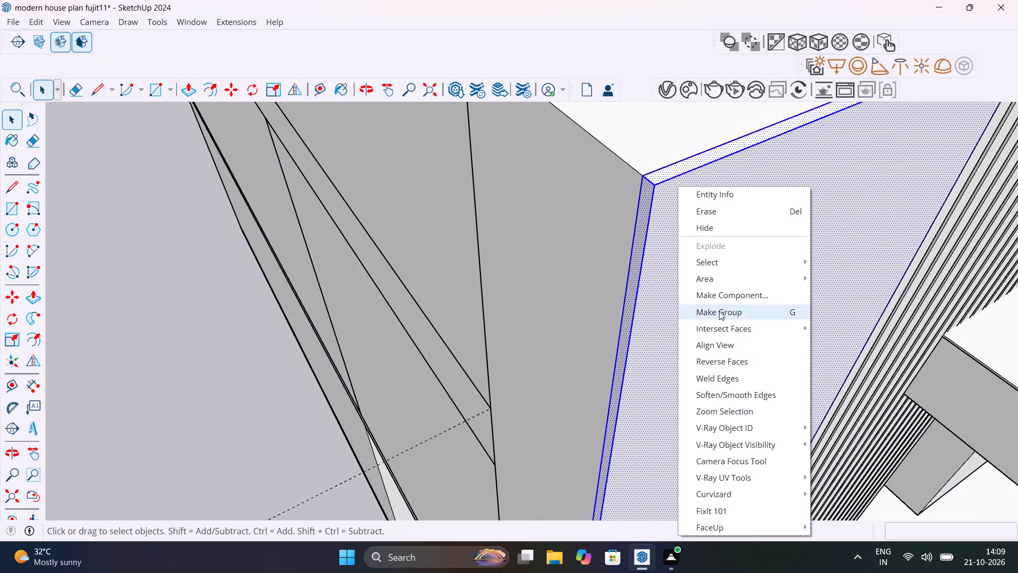
left_click(736, 312)
left_click(282, 408)
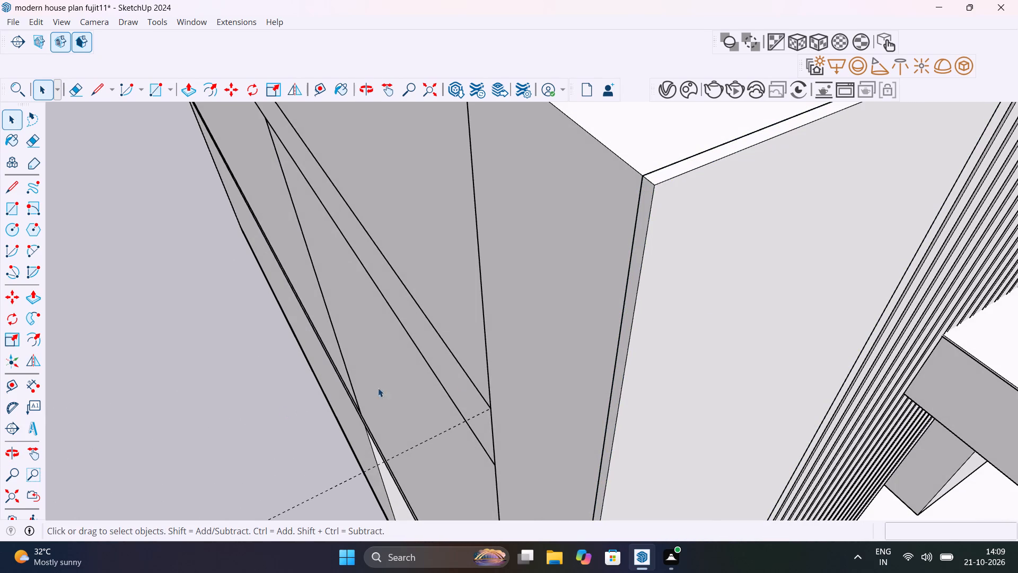
Inside the corner column's cladding panel group, copy the front face's top edge down by 1'.
middle_click_drag(734, 180, 692, 139, "shift")
double_click(684, 187)
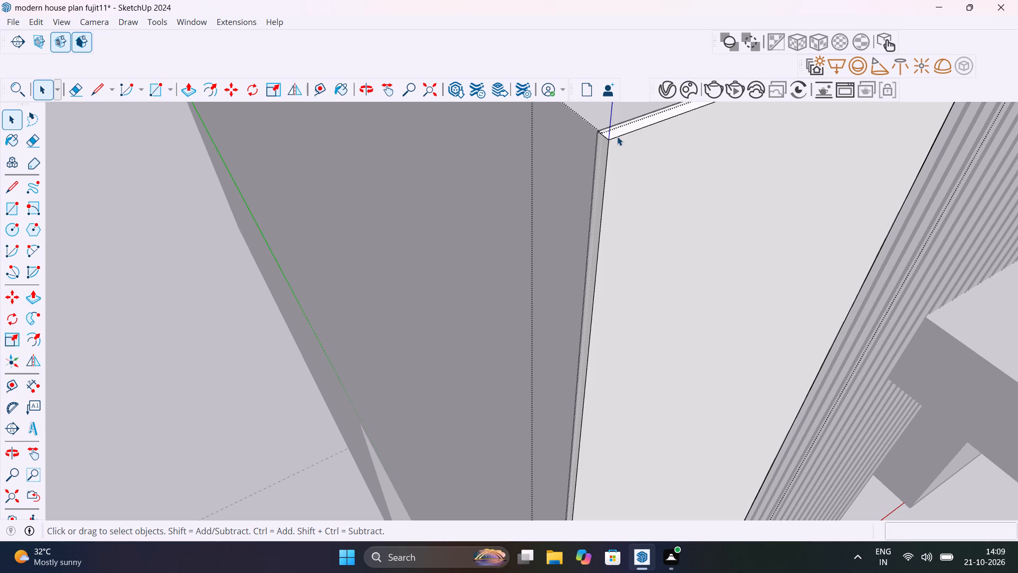
left_click(617, 136)
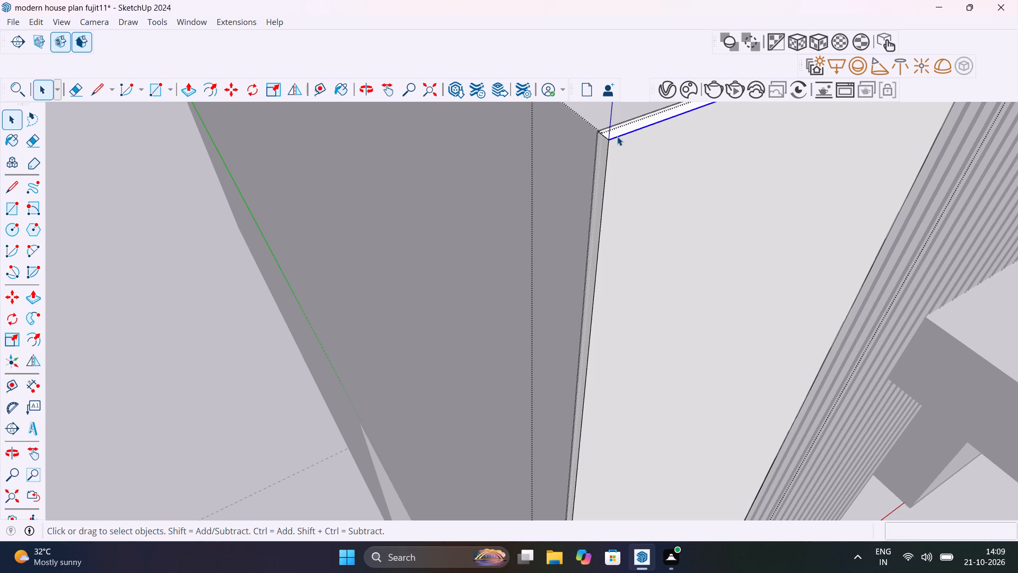
key("m")
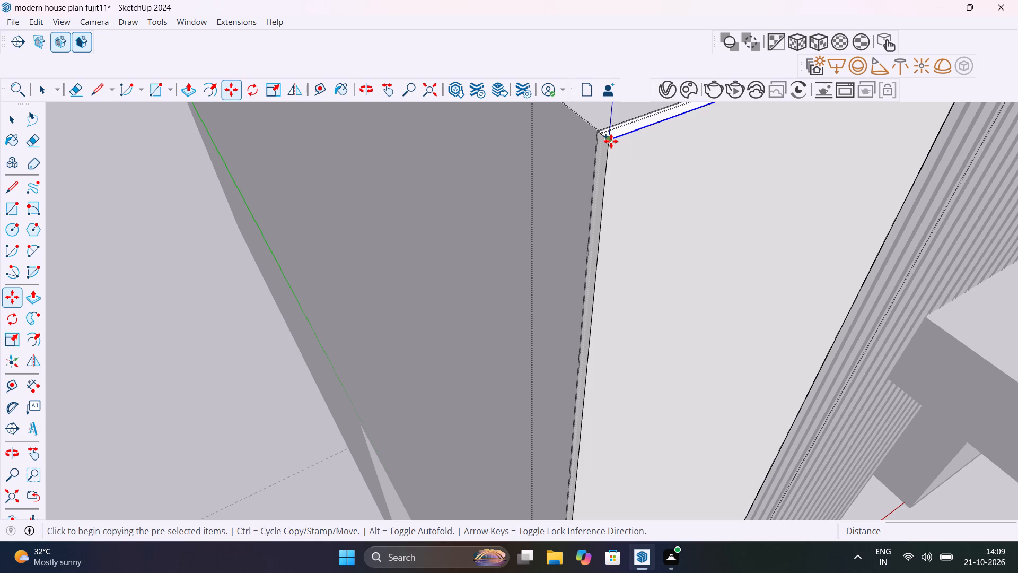
left_click(611, 141)
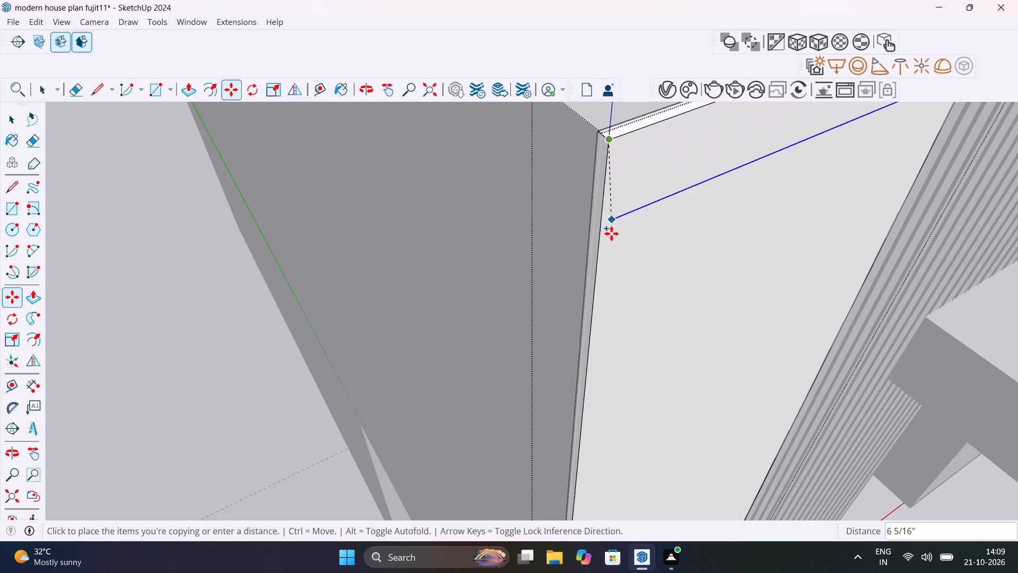
scroll(600, 263, "down", 7)
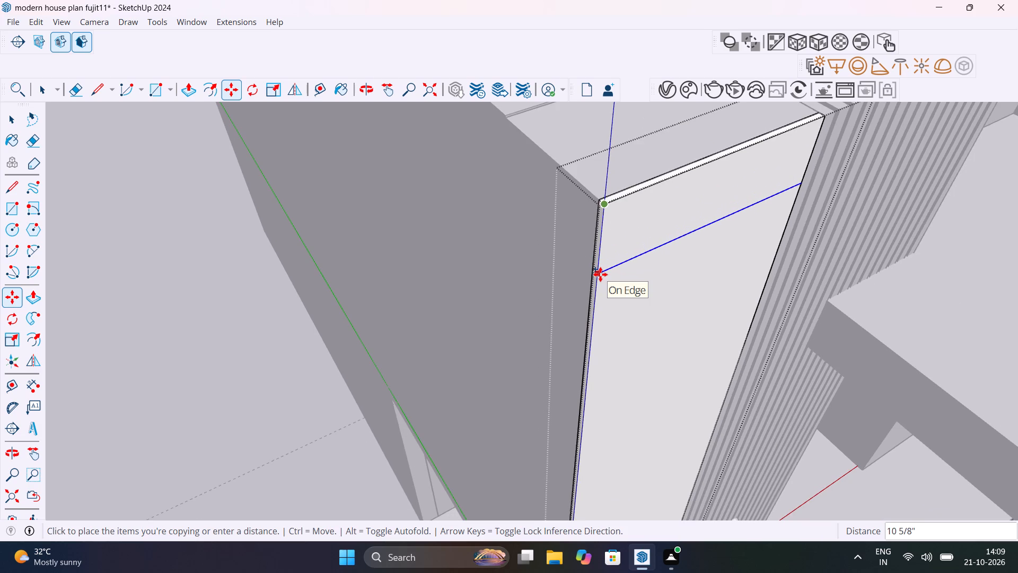
type("1'")
key("Return")
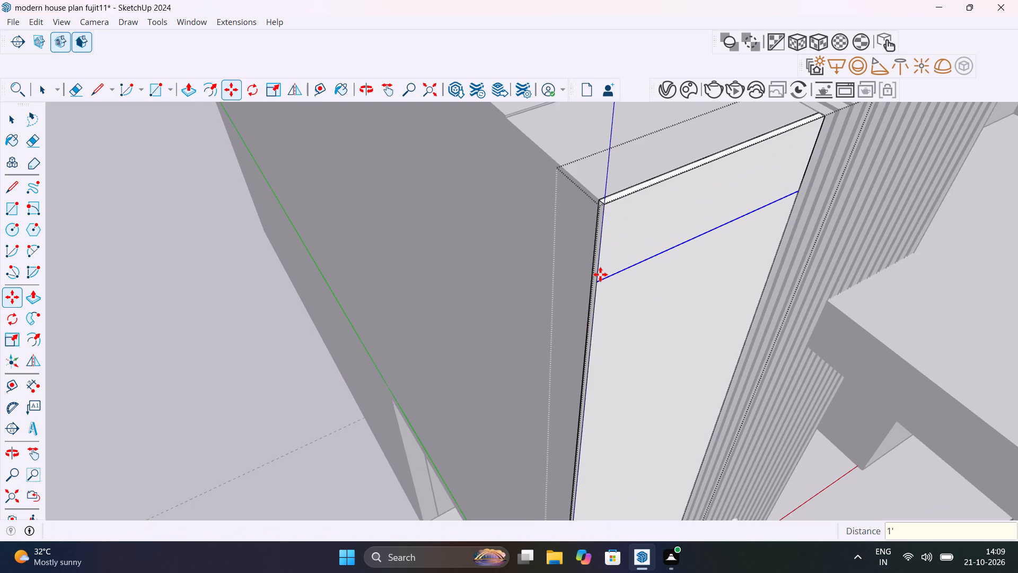
Copy the new horizontal line on the cladding panel down by 8mm to form a thin groove strip.
scroll(603, 279, "up", 10)
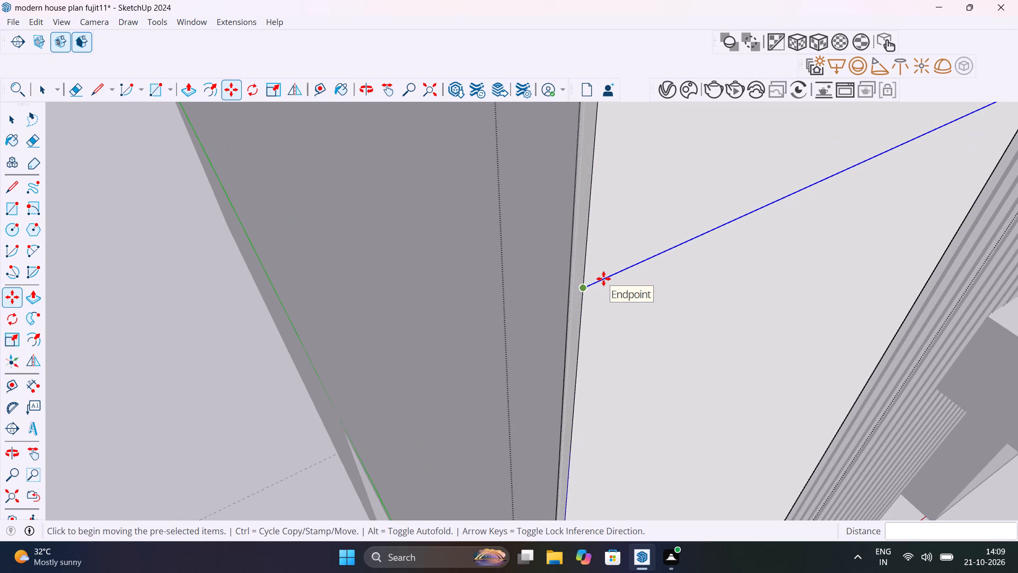
key("m")
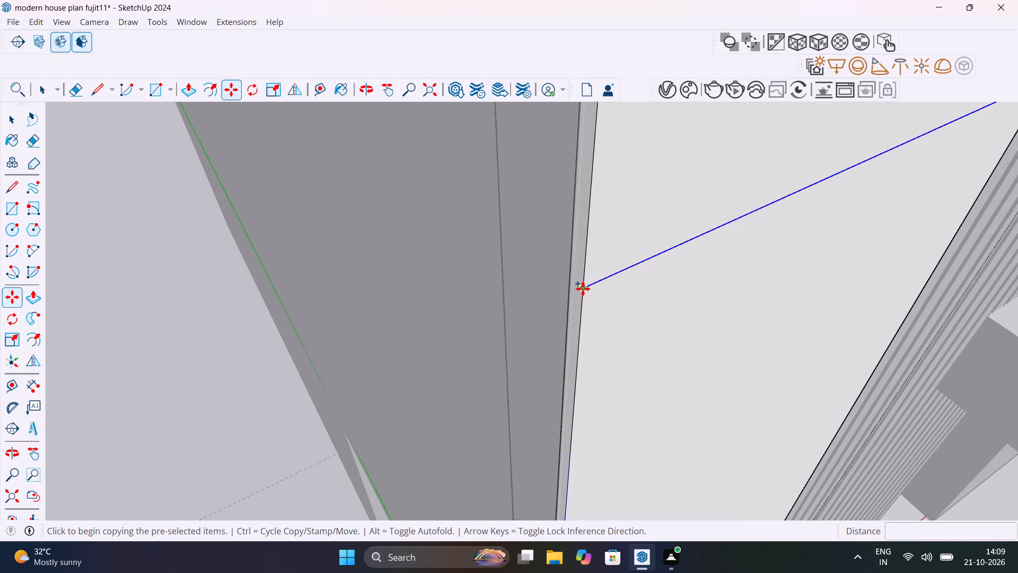
left_click(583, 290)
scroll(582, 302, "up", 4)
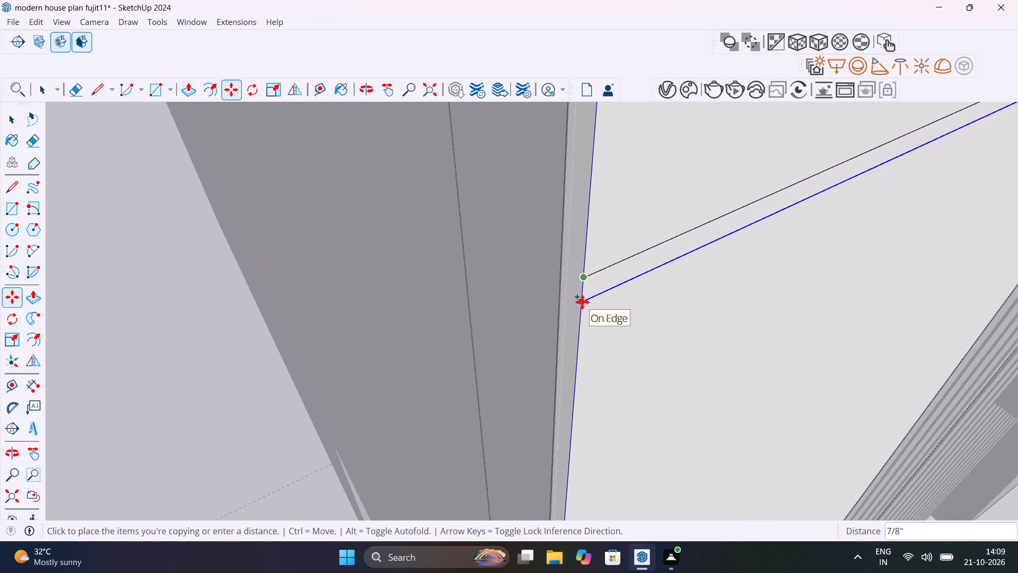
scroll(582, 302, "up", 6)
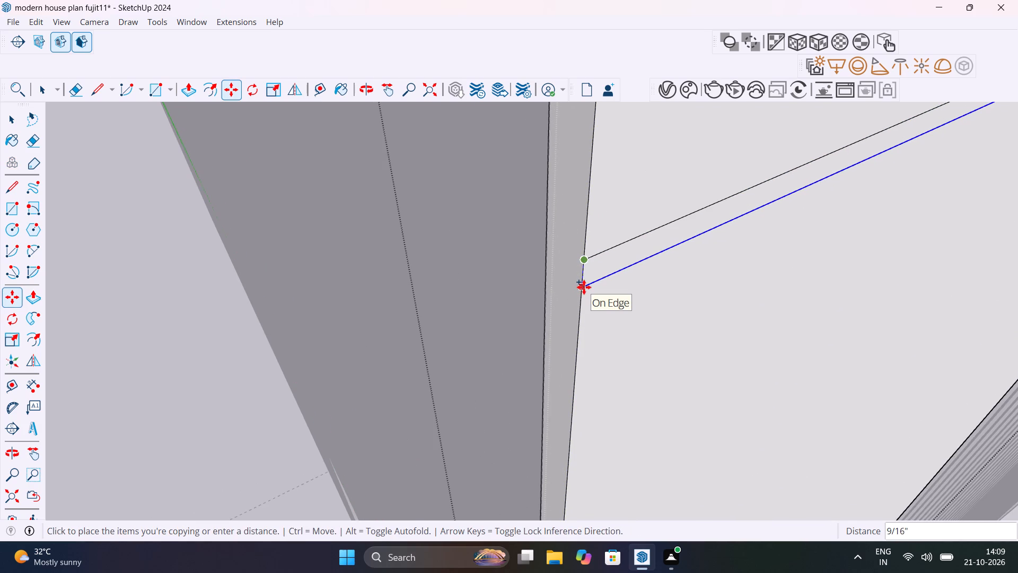
scroll(584, 287, "down", 13)
middle_click_drag(584, 286, 952, 132)
scroll(545, 270, "up", 7)
middle_click_drag(592, 260, 399, 242)
scroll(399, 242, "up", 1)
scroll(591, 244, "up", 10)
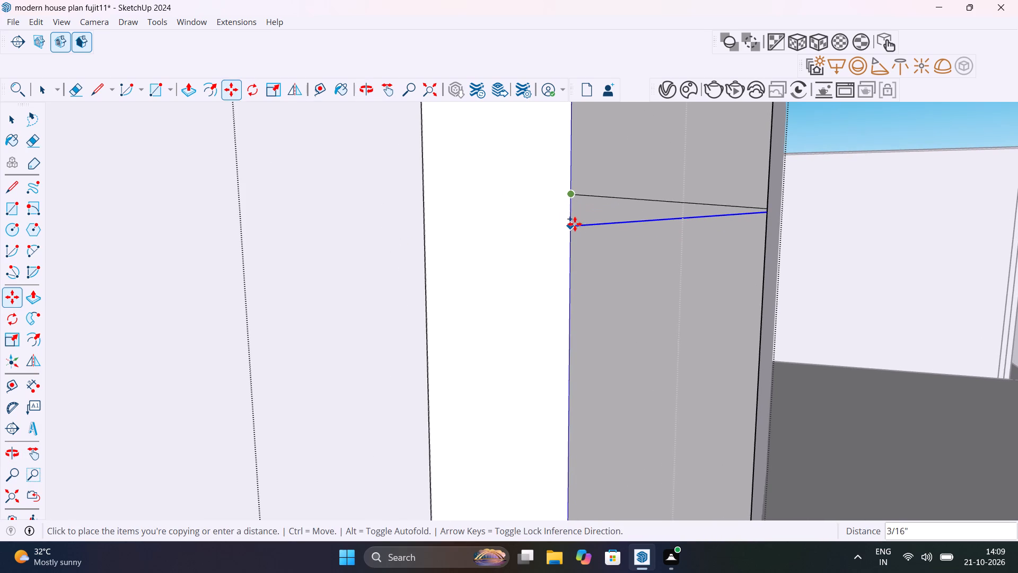
type("8mm")
key("Return")
Copy the cladding panel's front bottom edge up by 1'.
scroll(575, 228, "down", 7)
middle_click_drag(732, 253, 656, 250)
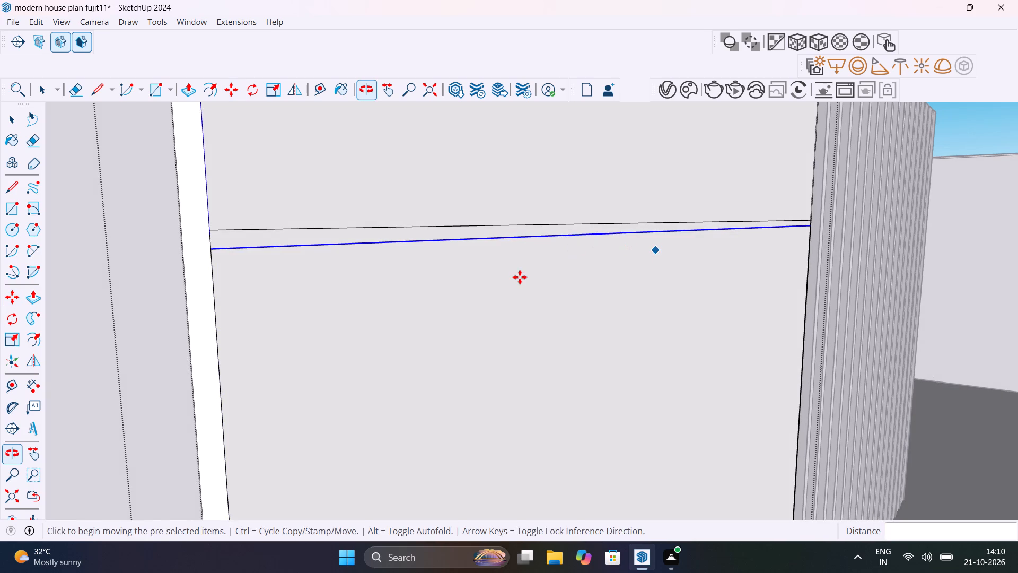
scroll(520, 277, "down", 15)
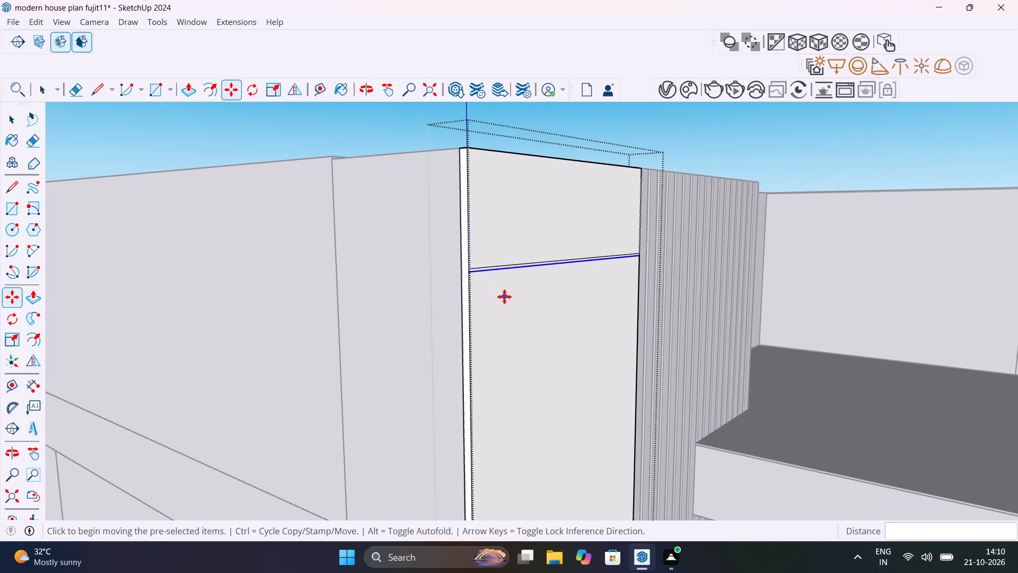
middle_click_drag(504, 296, 608, 186, "shift")
scroll(608, 187, "down", 20)
scroll(608, 187, "down", 1)
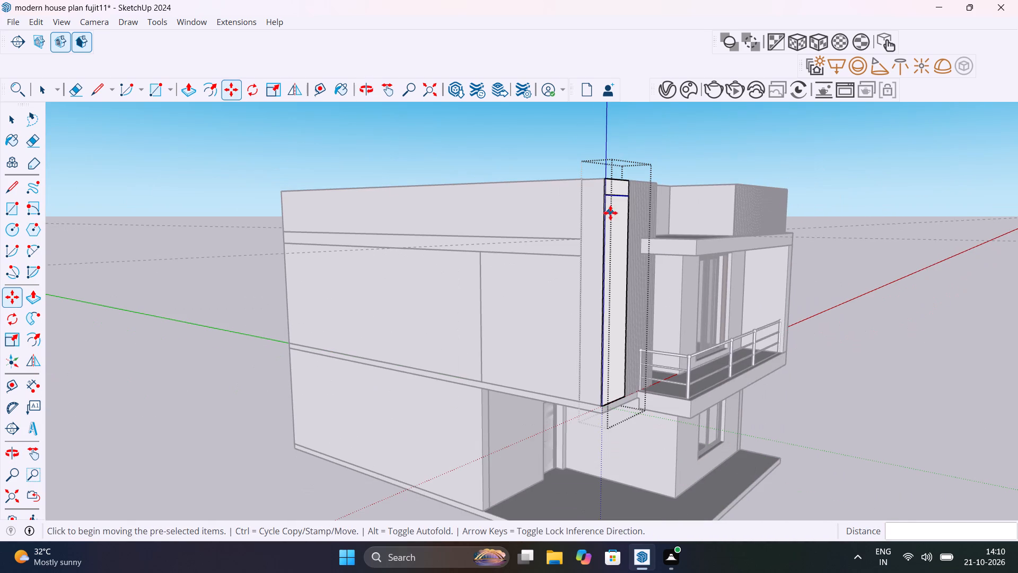
scroll(611, 406, "up", 17)
key("space")
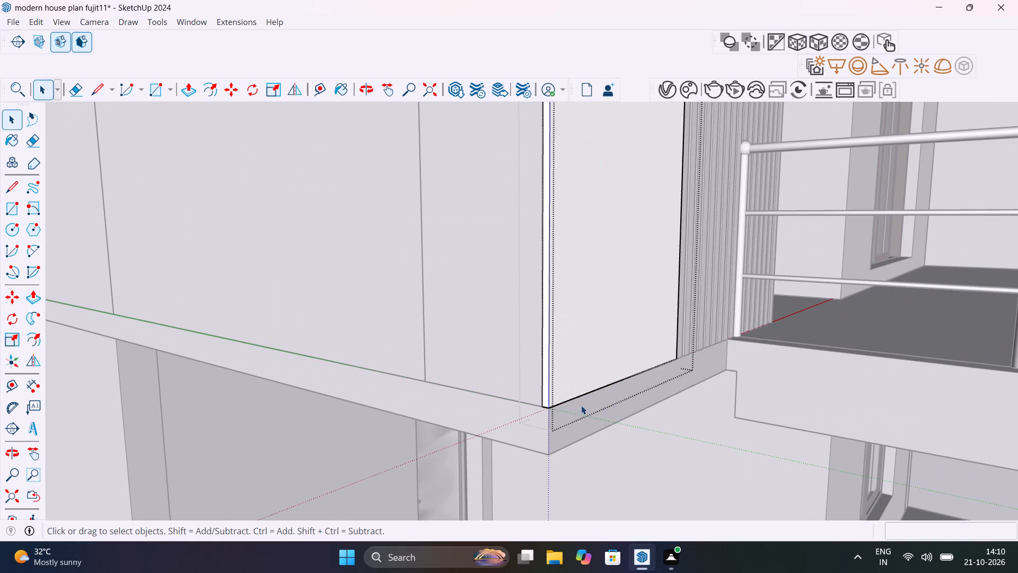
left_click(559, 405)
key("m")
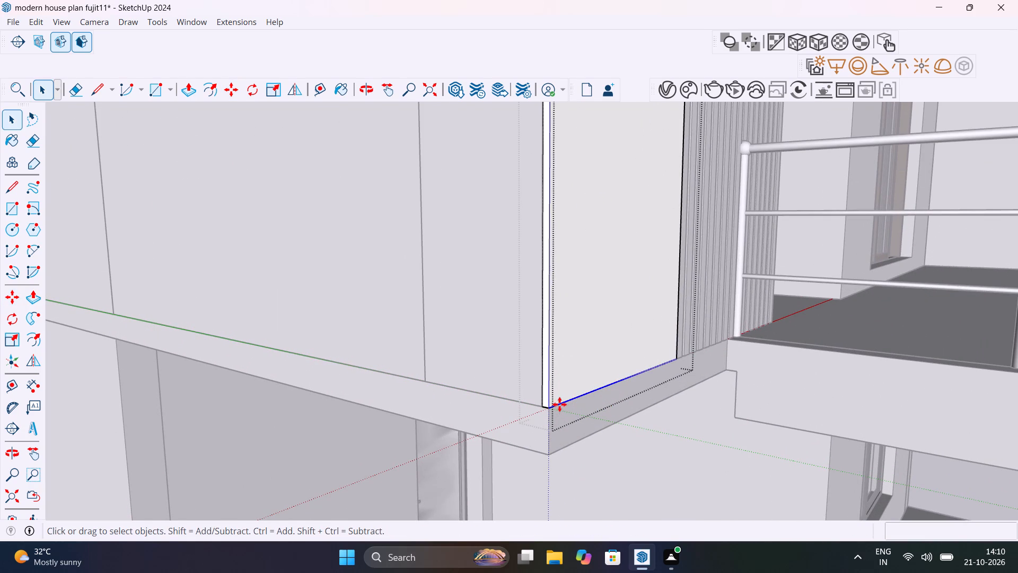
left_click(549, 407)
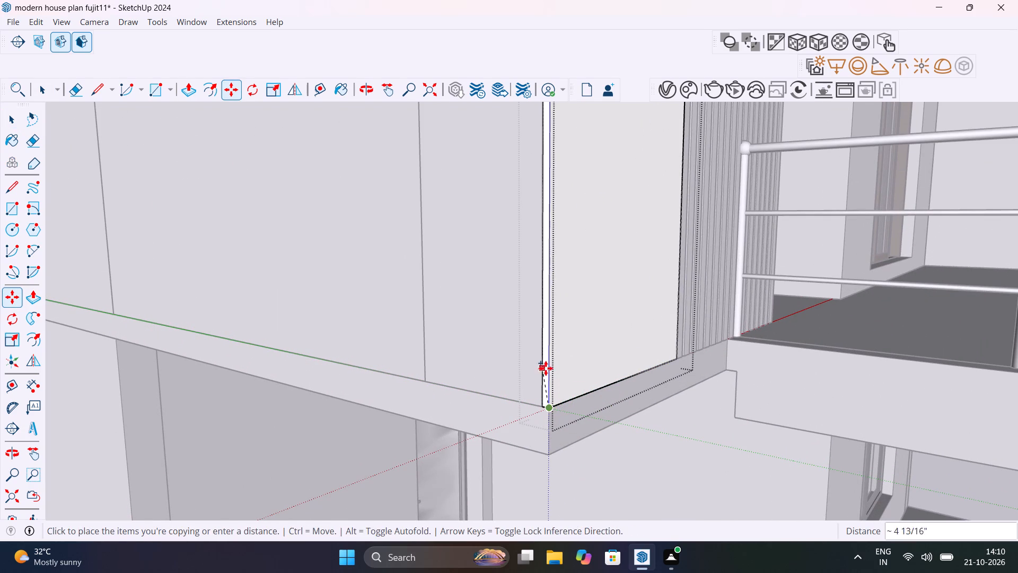
type("1'")
key("Return")
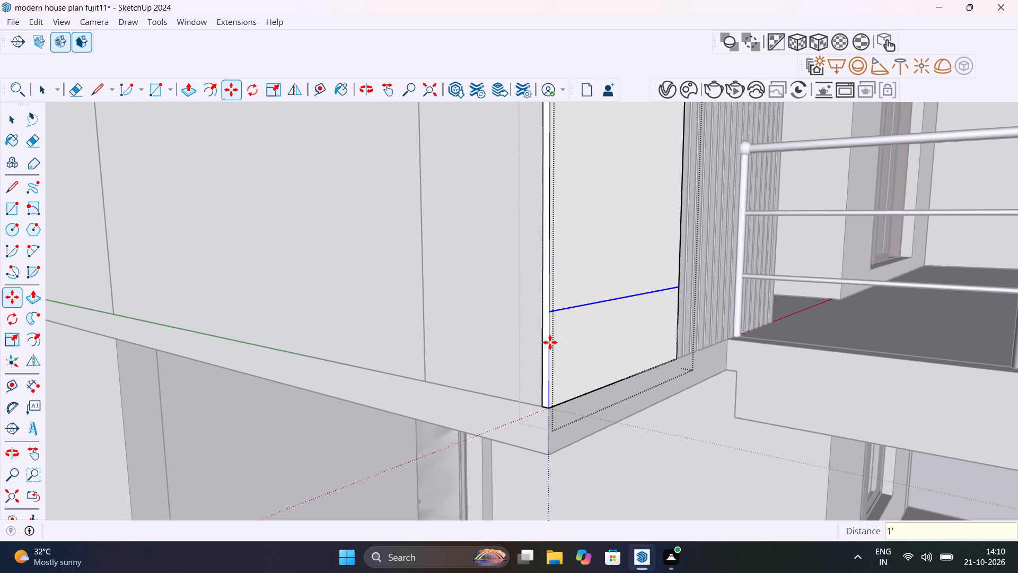
key("space")
Make the thin 8mm strip face near the panel's top, with its bounding edges, into a component.
scroll(554, 368, "down", 13)
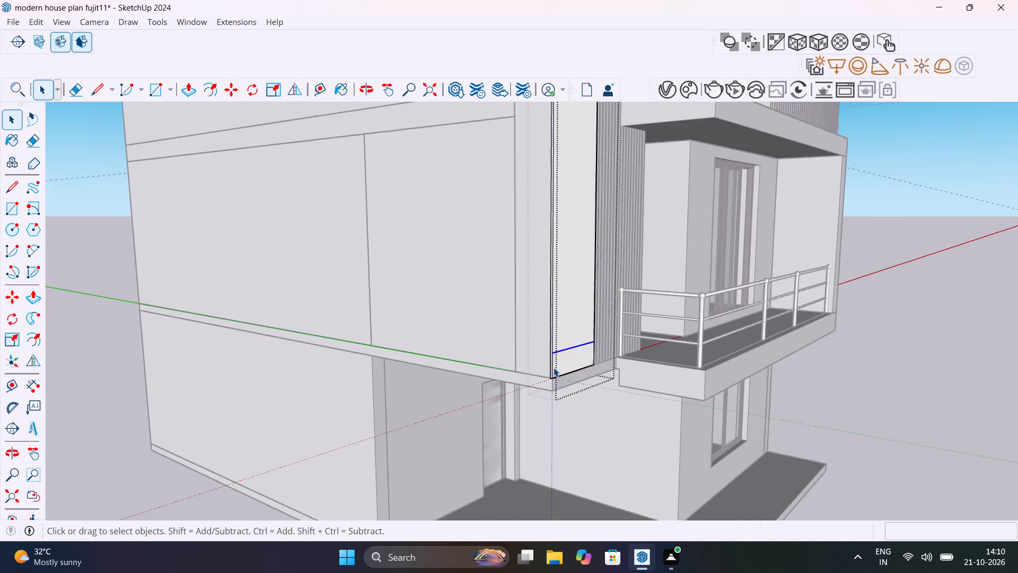
scroll(554, 368, "down", 5)
middle_click_drag(559, 202, 569, 323, "shift")
scroll(561, 200, "up", 4)
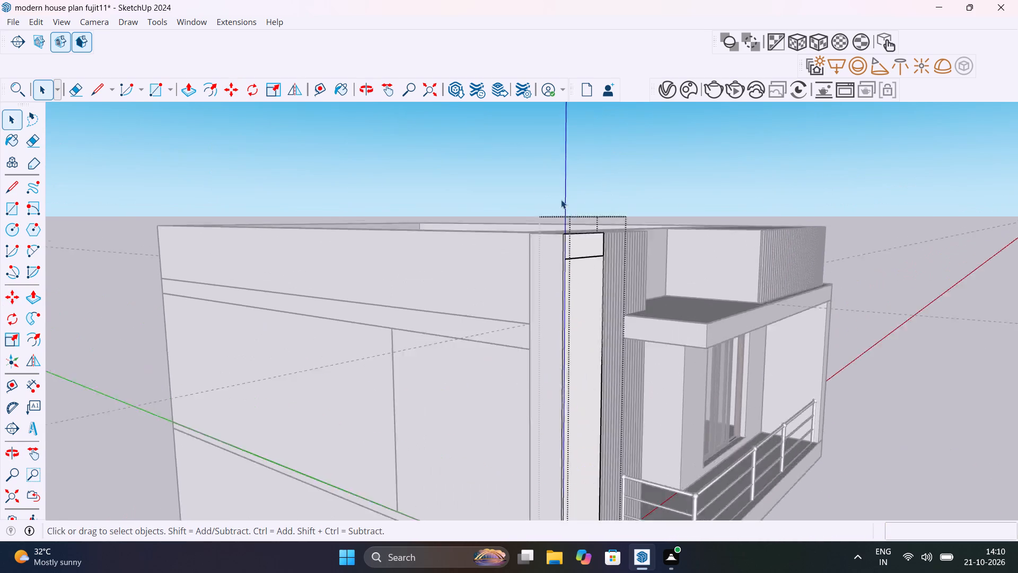
scroll(561, 199, "up", 16)
scroll(576, 331, "up", 11)
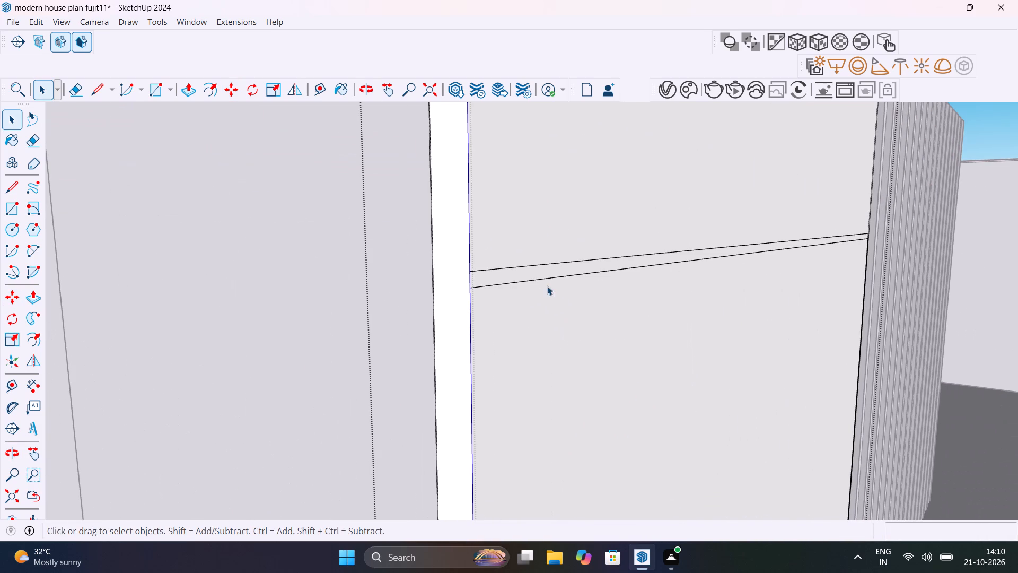
left_click(521, 271)
triple_click(523, 272)
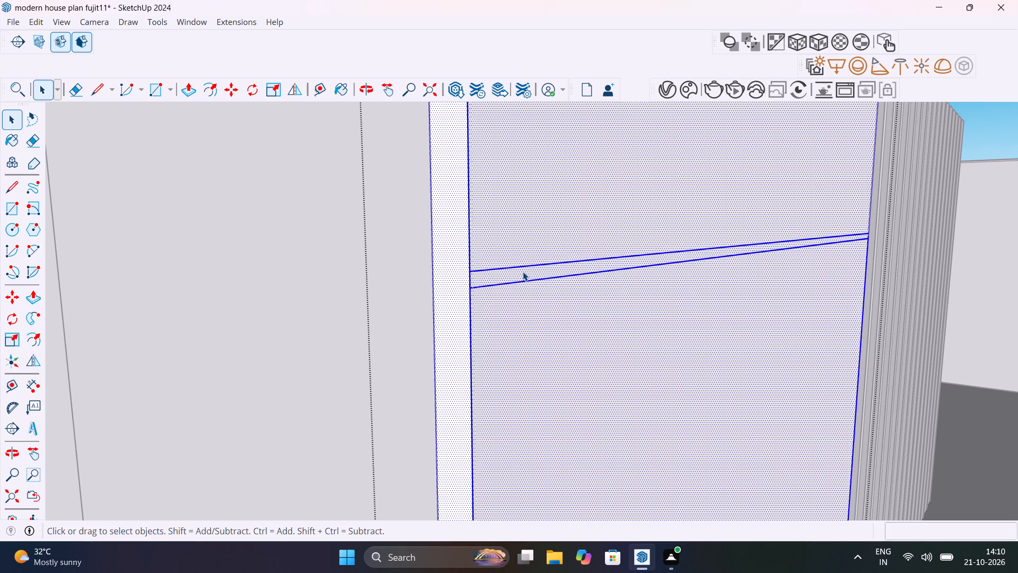
double_click(523, 272)
right_click(523, 272)
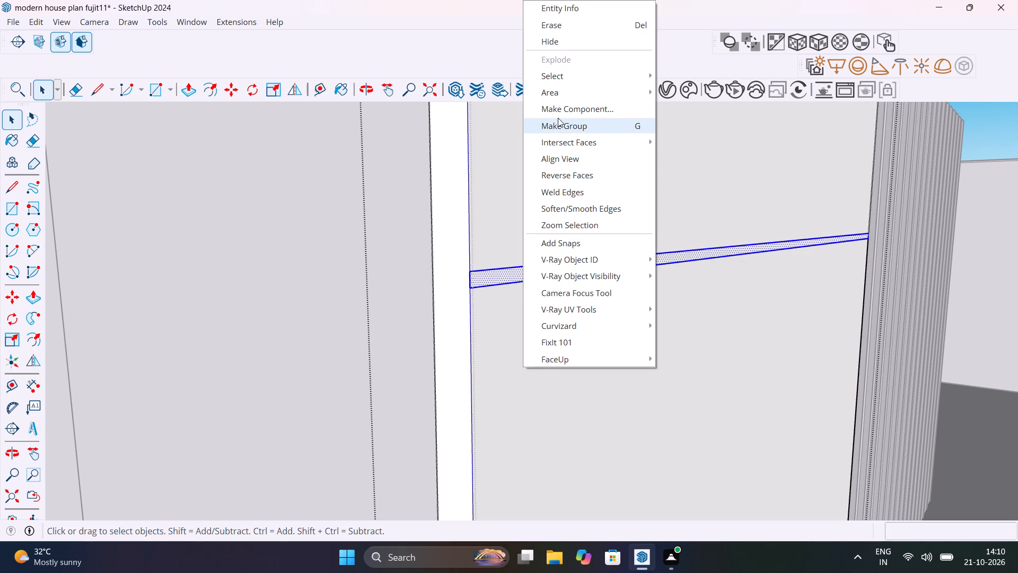
left_click(563, 111)
left_click(519, 439)
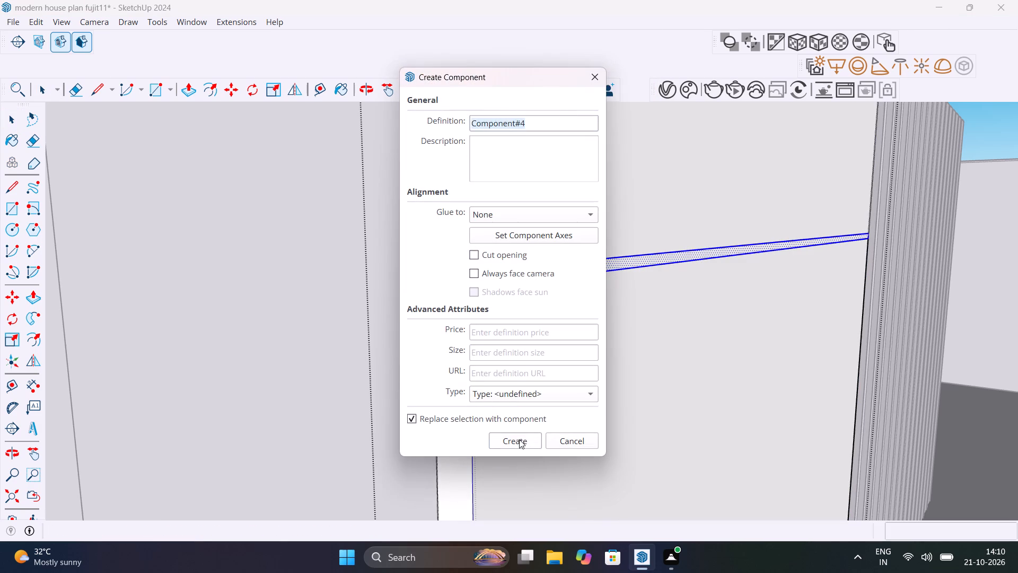
Copy the strip component down the panel from its lower outer corner onto the line 1' above the base.
key("m")
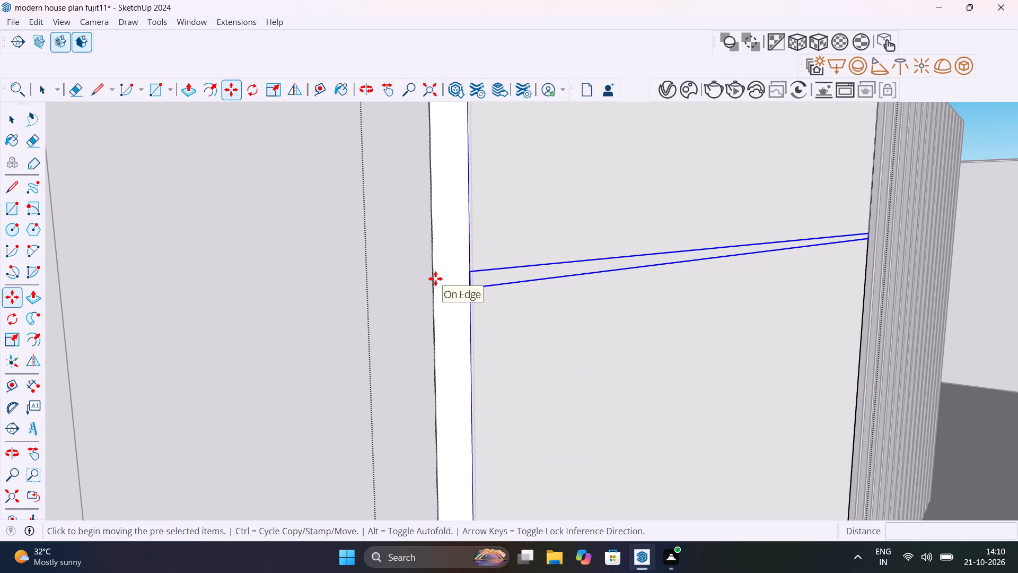
left_click(470, 287)
scroll(462, 384, "down", 4)
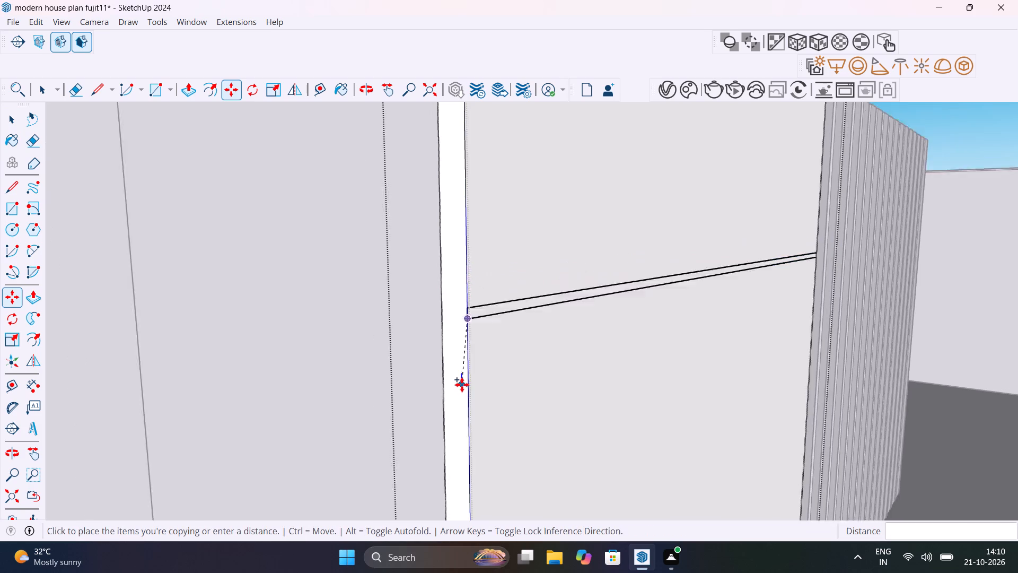
scroll(462, 385, "down", 20)
middle_click_drag(524, 439, 640, 103, "shift")
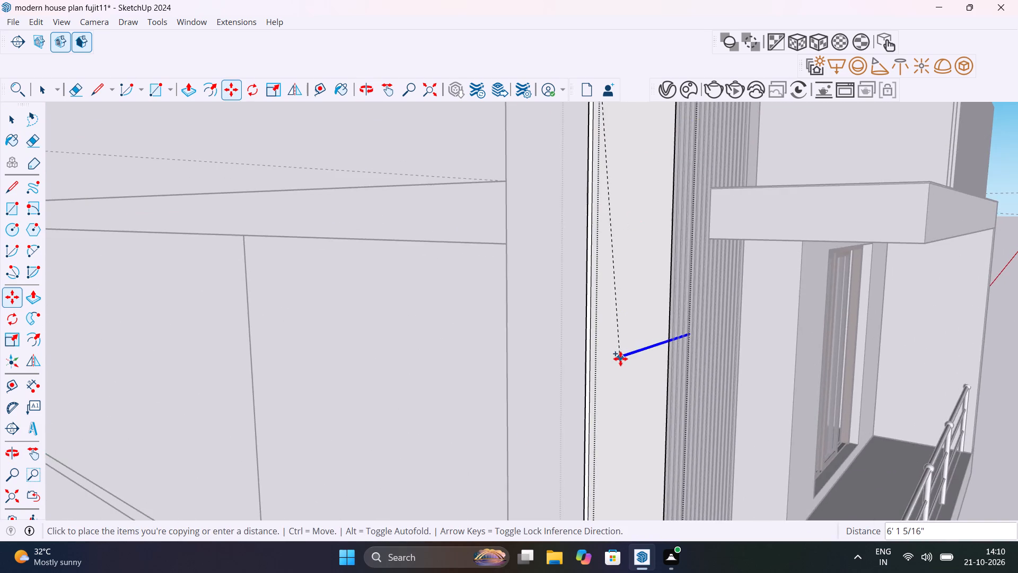
scroll(620, 358, "down", 8)
middle_click_drag(620, 510, 622, 267, "shift")
scroll(615, 284, "up", 4)
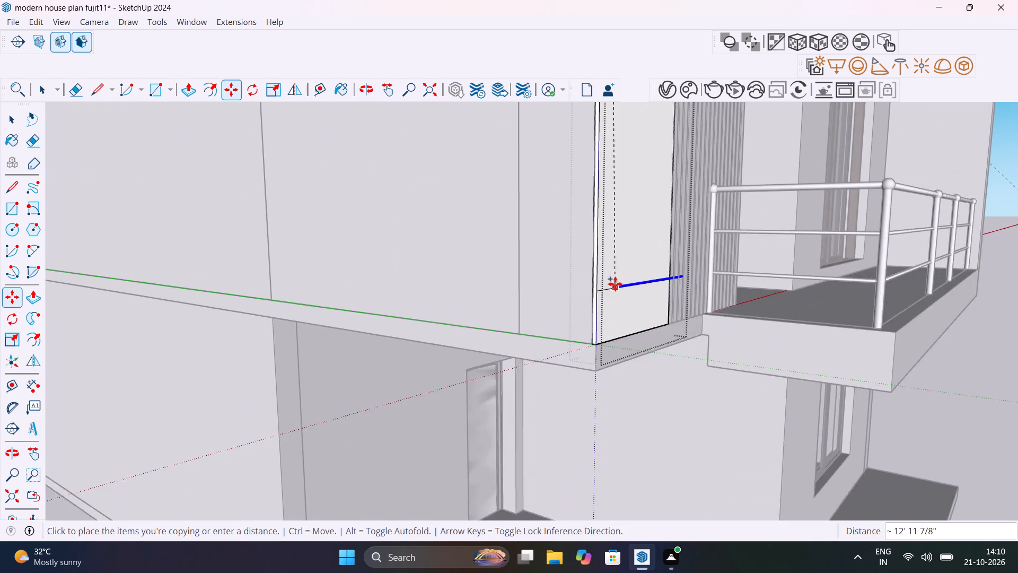
scroll(615, 284, "up", 20)
scroll(615, 284, "up", 1)
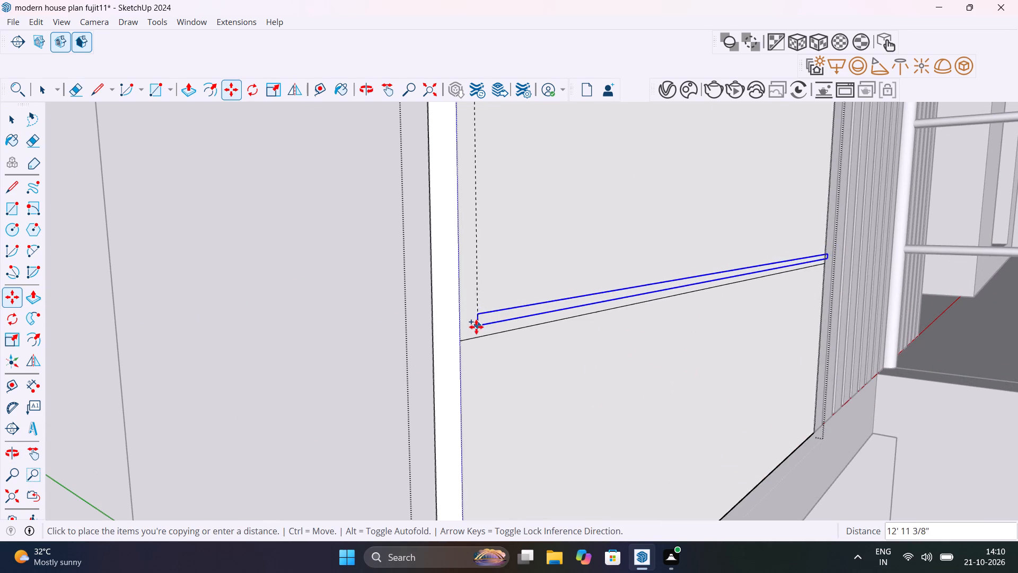
left_click(463, 339)
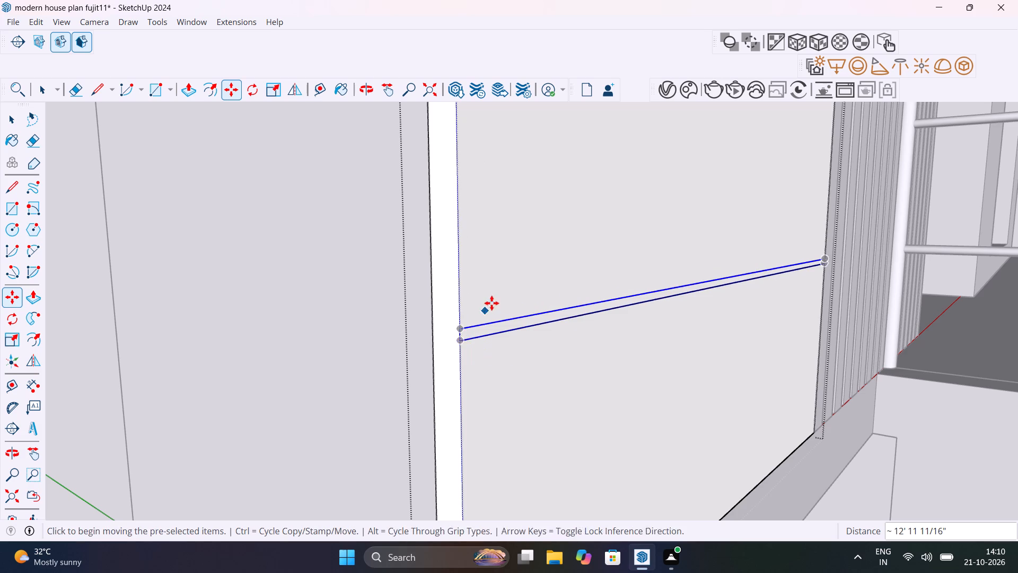
Distribute strip copies evenly between the upper and lower strips, trying 6 divisions before settling on 7.
scroll(493, 302, "down", 20)
scroll(493, 302, "down", 9)
middle_click_drag(506, 292, 492, 450, "shift")
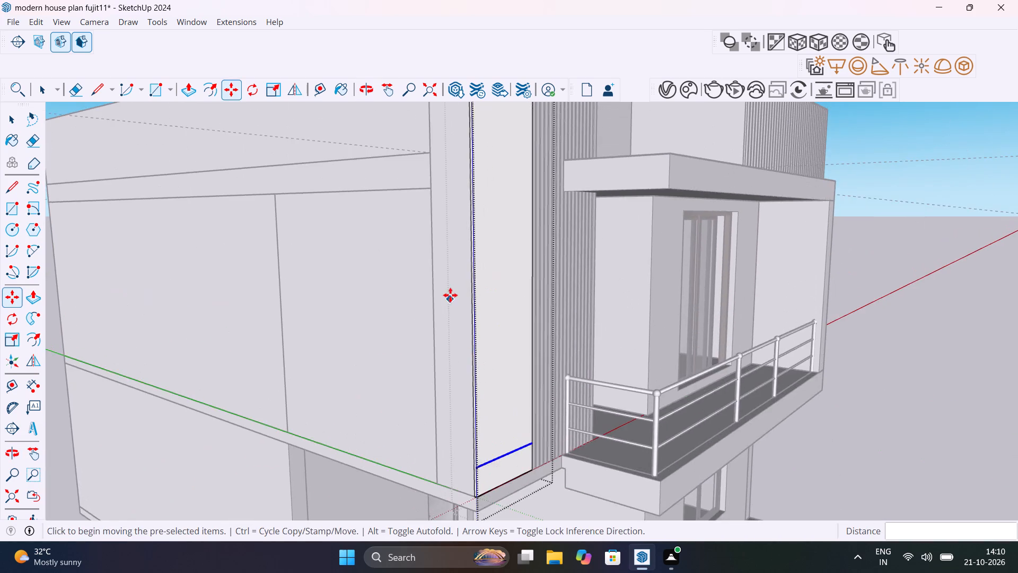
scroll(450, 295, "down", 7)
type("6/")
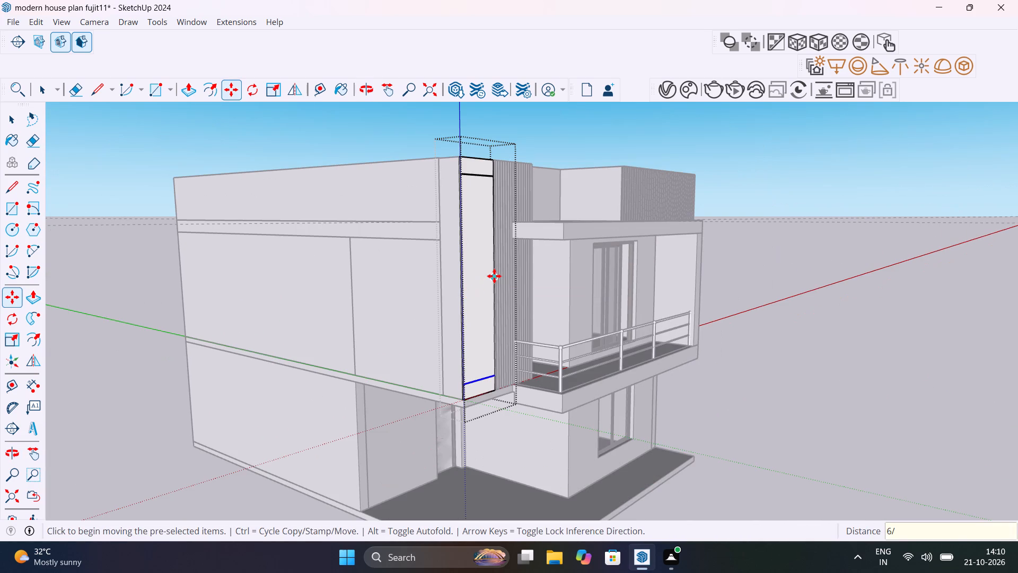
key("Return")
type("7/")
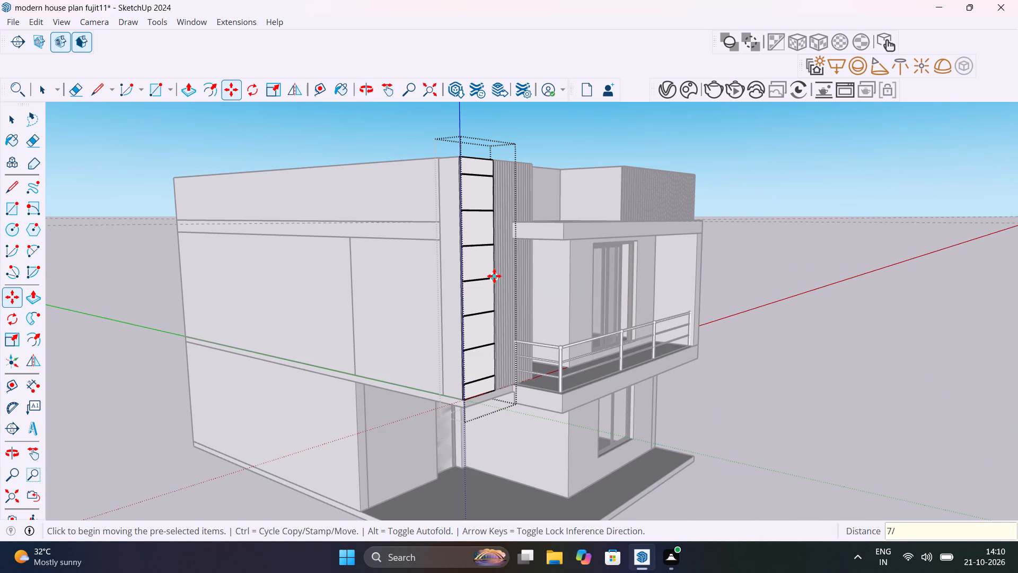
key("Return")
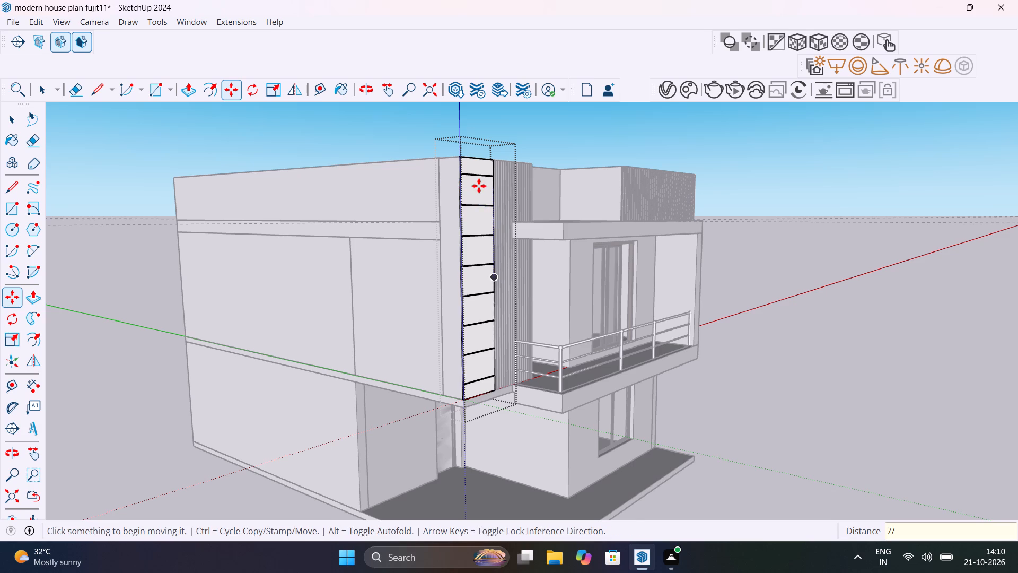
scroll(479, 186, "up", 5)
middle_click_drag(486, 193, 374, 297)
scroll(354, 244, "up", 12)
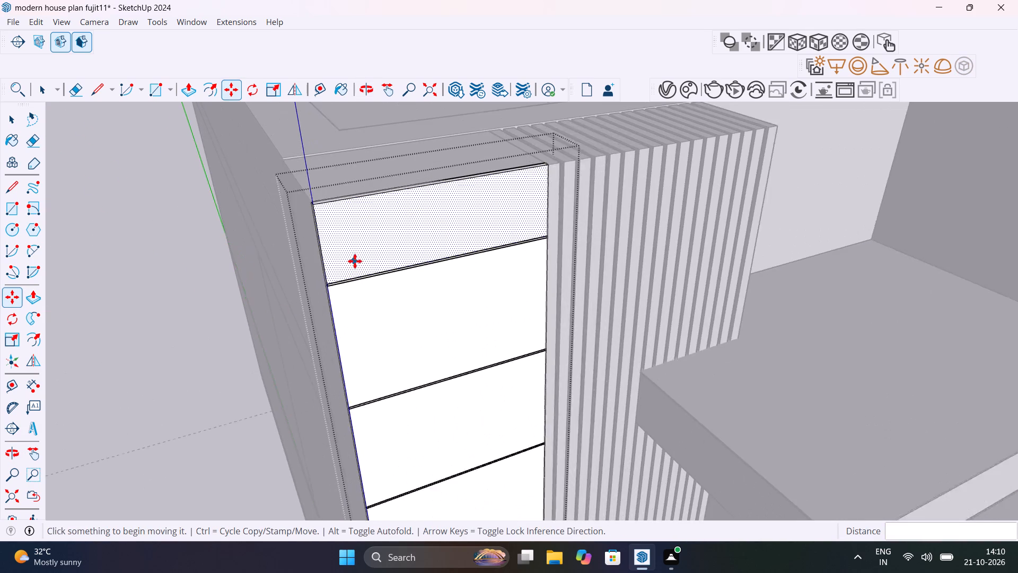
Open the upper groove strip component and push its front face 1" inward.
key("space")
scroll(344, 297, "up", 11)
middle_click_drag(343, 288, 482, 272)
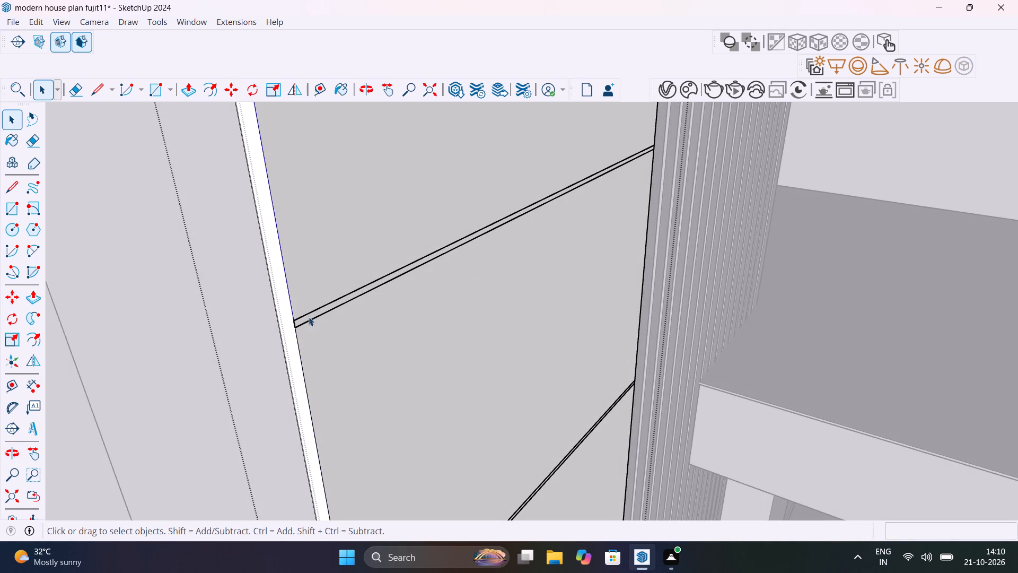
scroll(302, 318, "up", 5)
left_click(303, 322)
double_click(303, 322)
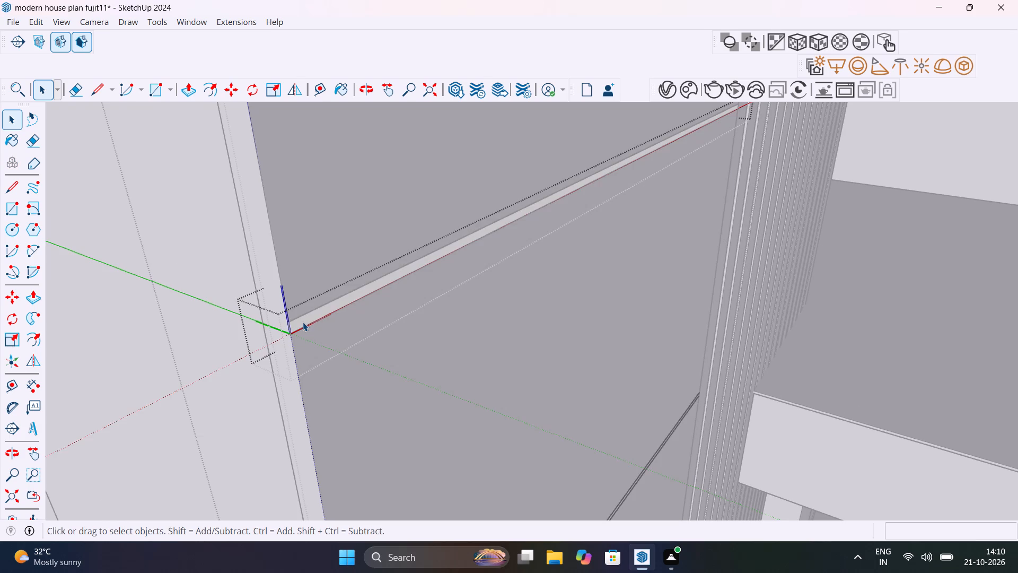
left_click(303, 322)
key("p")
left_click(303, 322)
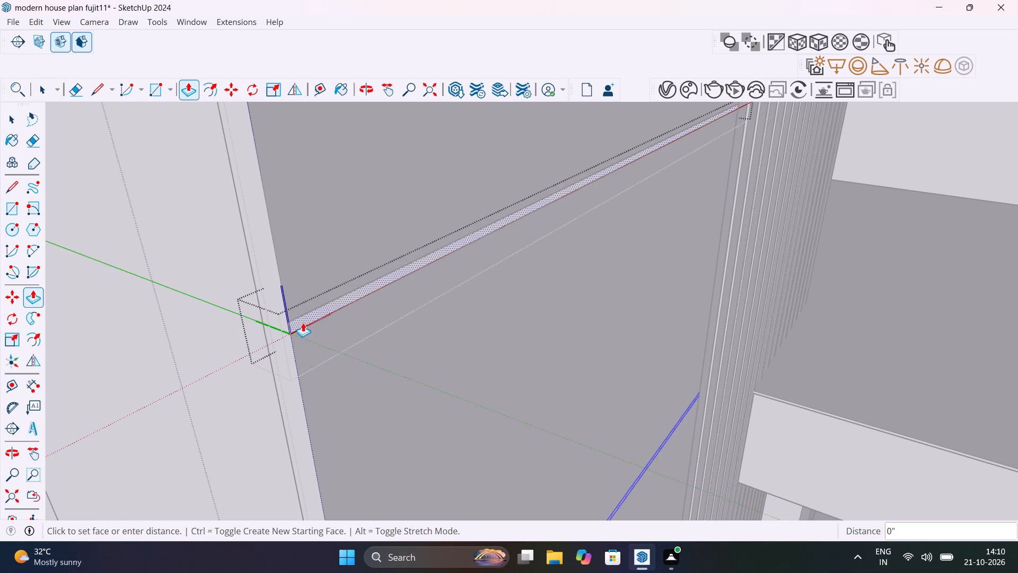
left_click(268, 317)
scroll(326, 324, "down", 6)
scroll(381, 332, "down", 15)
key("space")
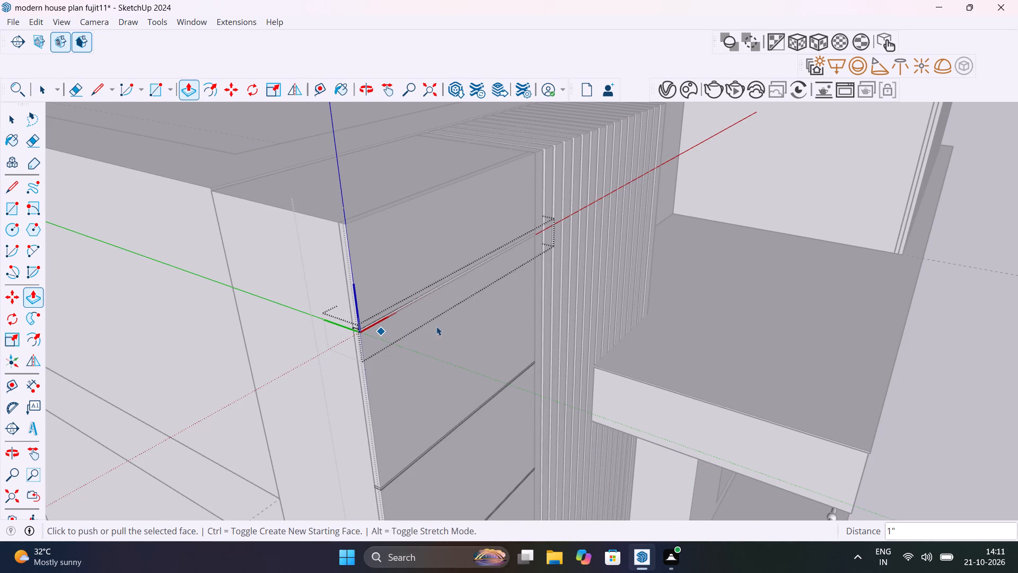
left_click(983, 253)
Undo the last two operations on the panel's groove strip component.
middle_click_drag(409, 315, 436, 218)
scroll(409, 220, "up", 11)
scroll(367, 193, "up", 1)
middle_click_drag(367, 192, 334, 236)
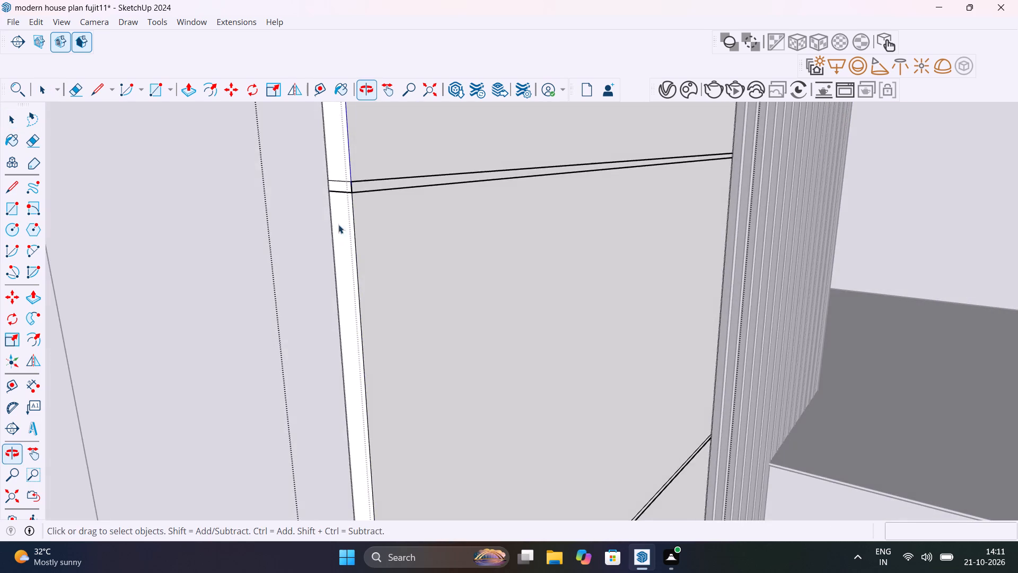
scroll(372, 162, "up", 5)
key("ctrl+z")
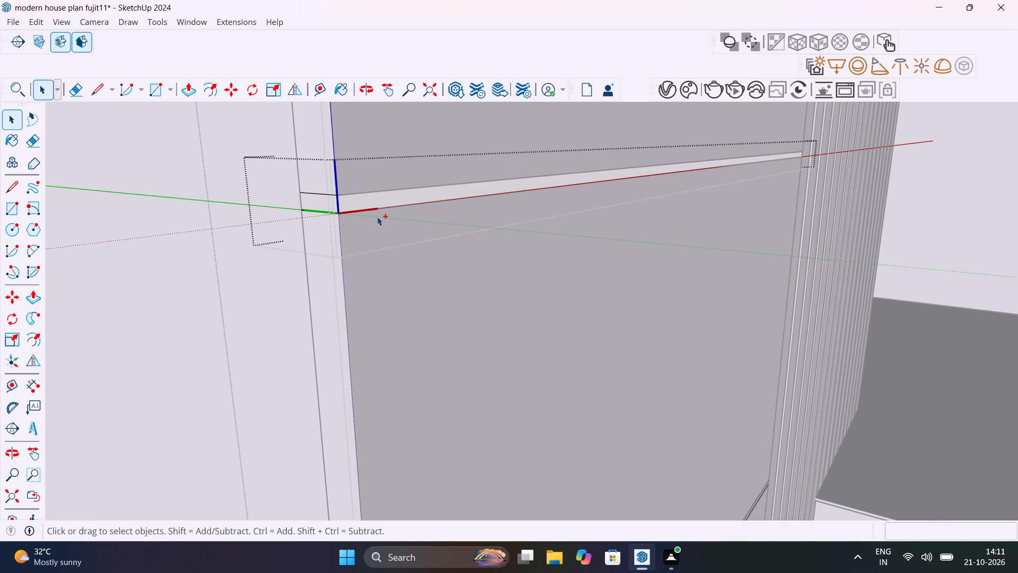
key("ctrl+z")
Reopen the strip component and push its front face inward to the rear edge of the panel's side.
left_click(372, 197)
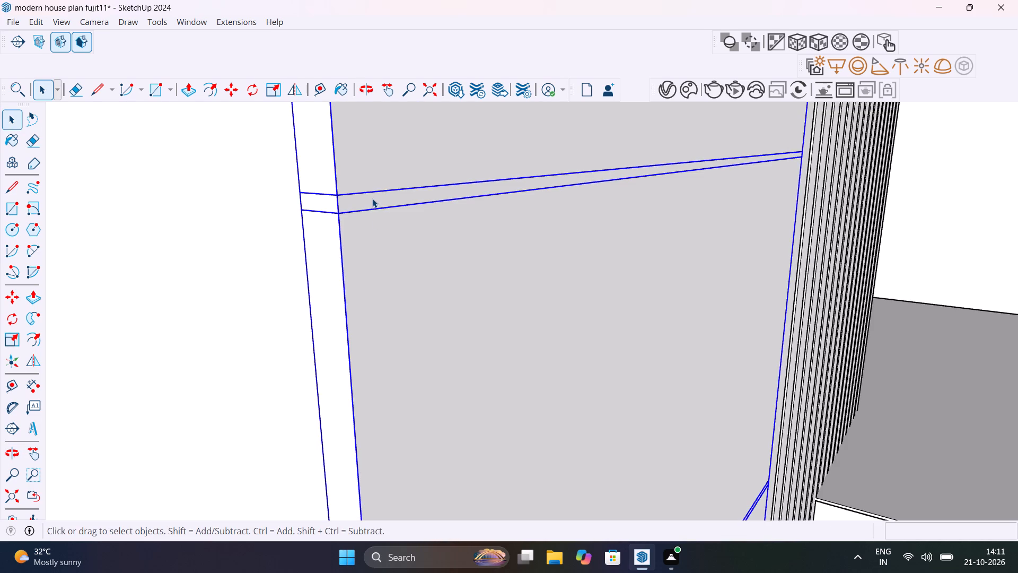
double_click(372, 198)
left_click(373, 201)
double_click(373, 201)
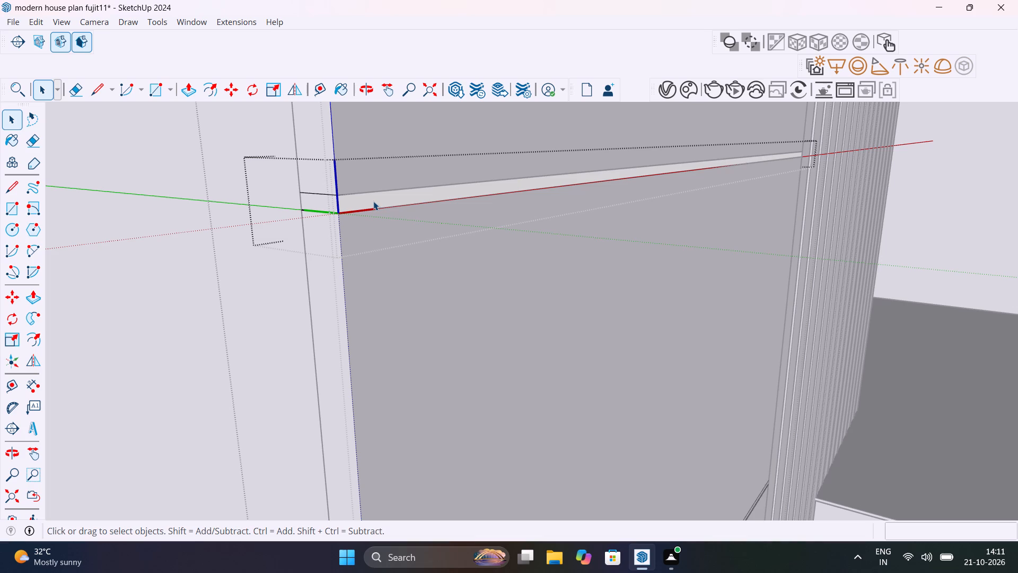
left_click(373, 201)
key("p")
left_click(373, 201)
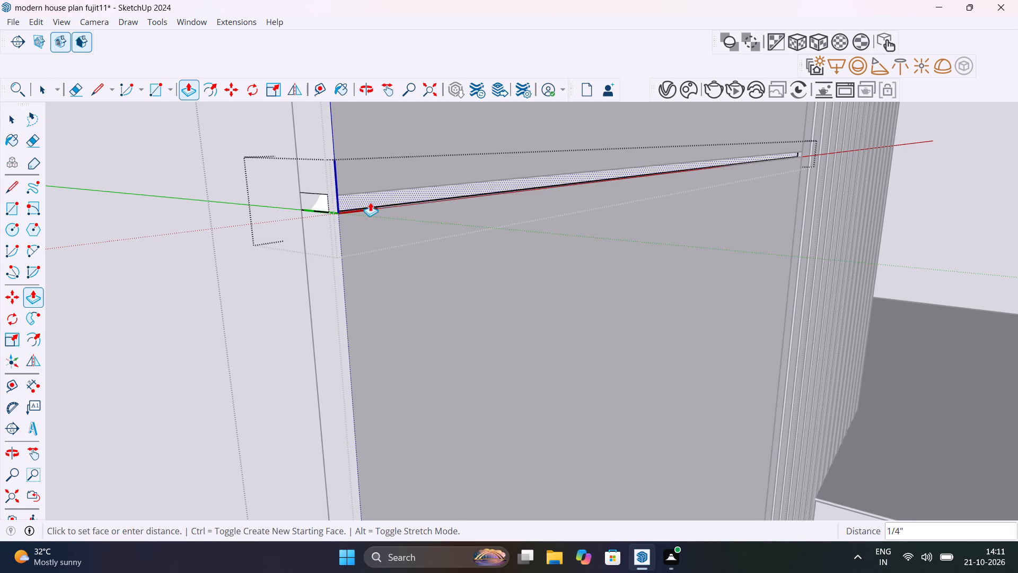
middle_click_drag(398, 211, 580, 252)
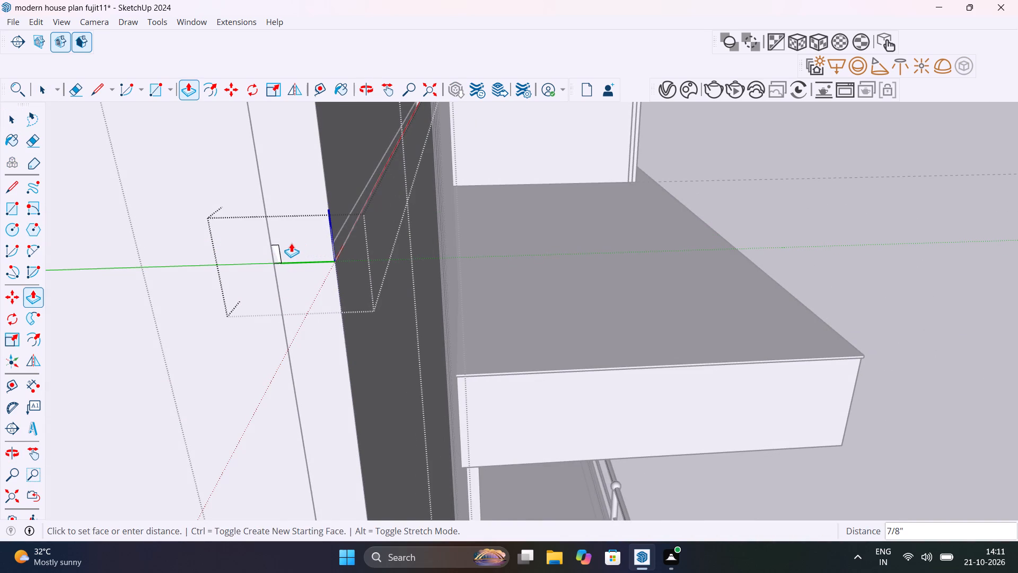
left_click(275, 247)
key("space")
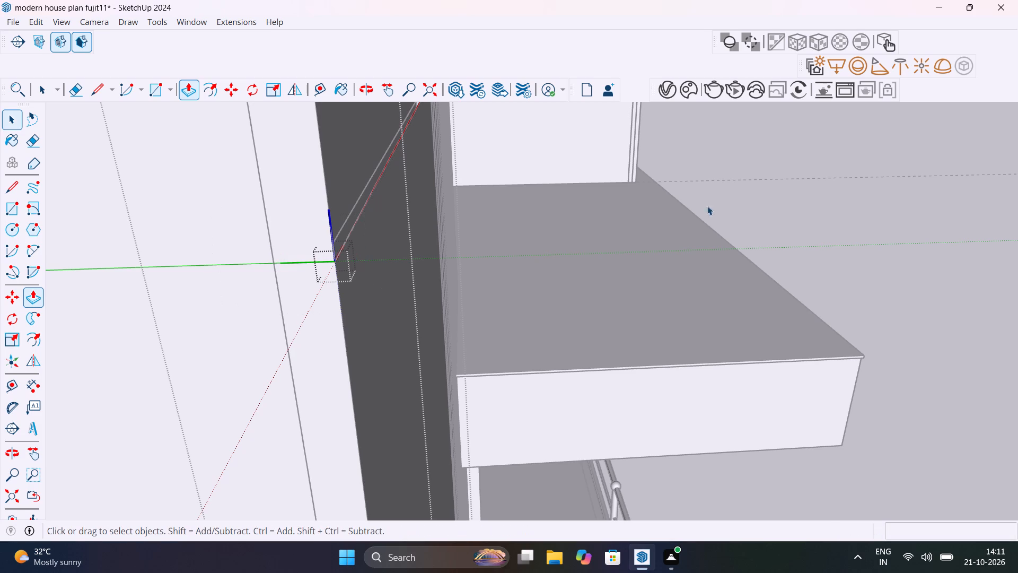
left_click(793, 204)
Examine the recessed groove strip closely from the front and from the panel's side.
middle_click_drag(775, 242, 635, 225)
scroll(639, 230, "down", 5)
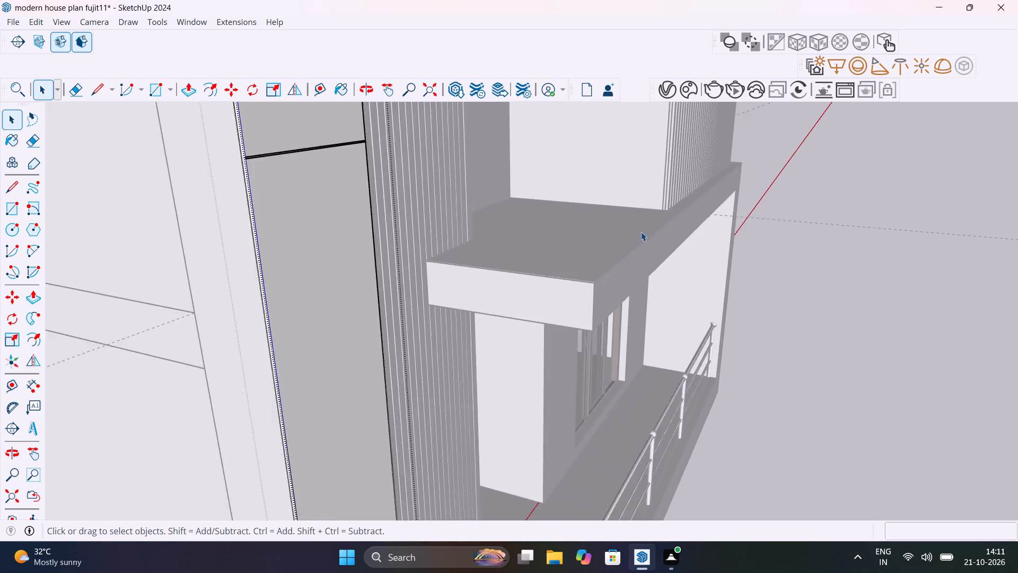
scroll(641, 232, "down", 6)
left_click(820, 195)
scroll(457, 204, "up", 10)
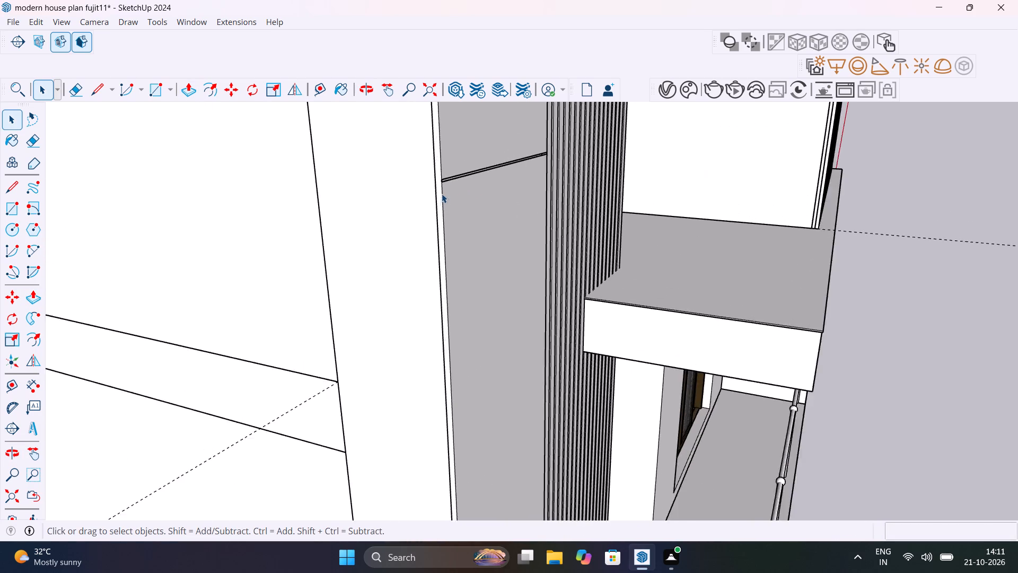
scroll(442, 194, "up", 11)
scroll(472, 163, "up", 1)
middle_click_drag(472, 163, 462, 219)
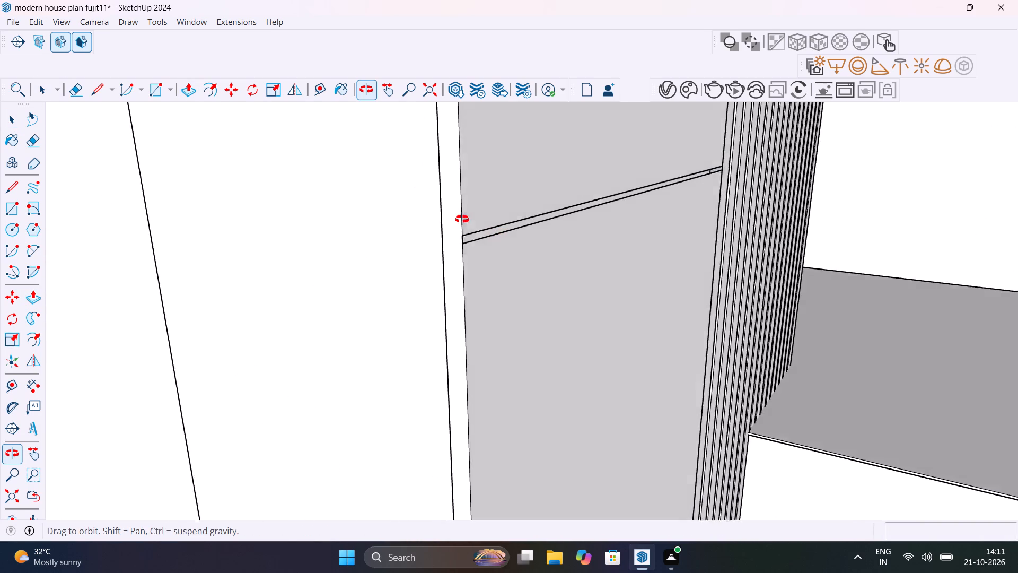
middle_click_drag(462, 219, 421, 199)
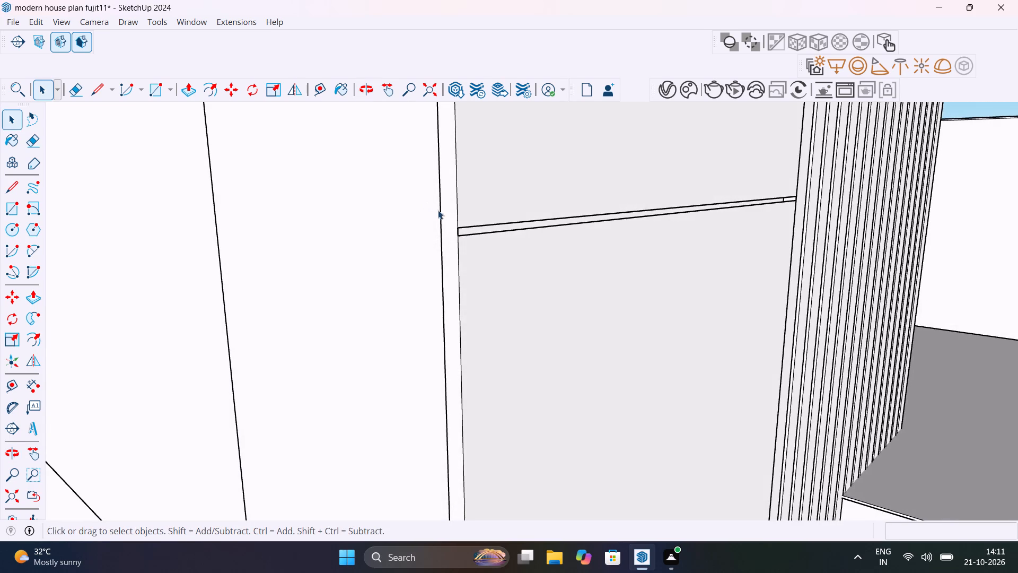
scroll(456, 224, "up", 20)
scroll(456, 224, "up", 3)
scroll(485, 258, "up", 1)
middle_click_drag(485, 257, 452, 237)
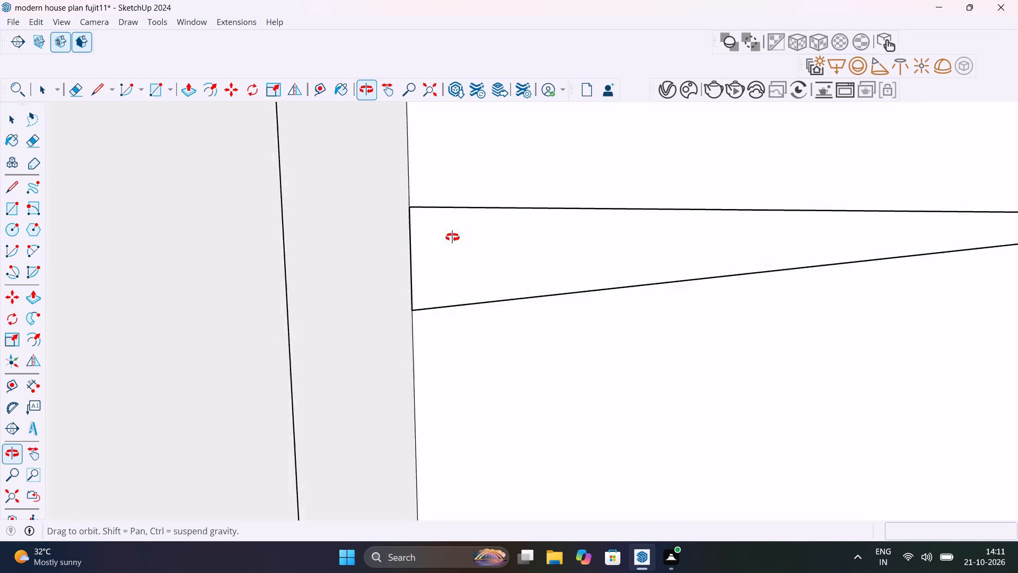
middle_click_drag(452, 237, 109, 293)
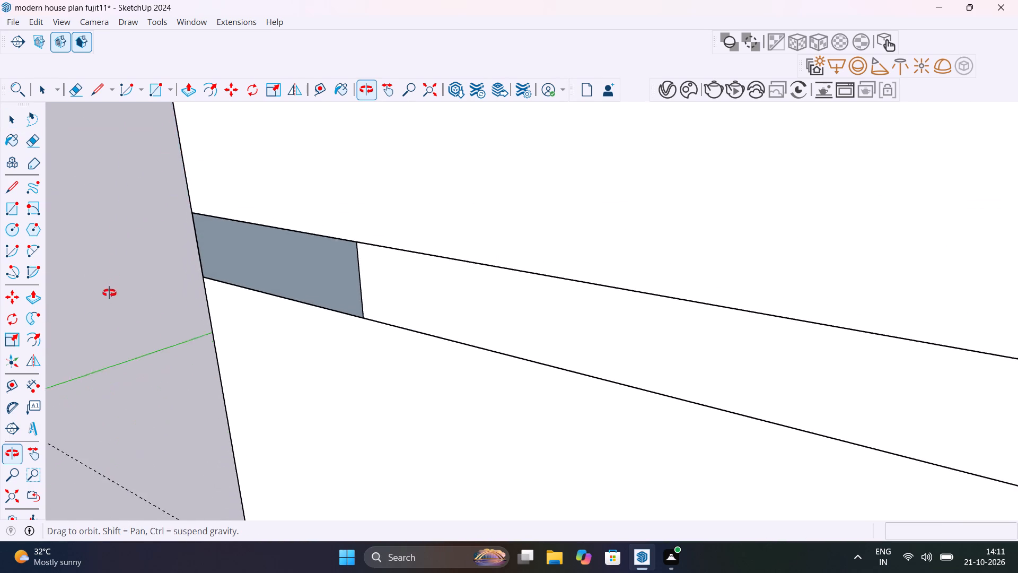
middle_click_drag(109, 293, 613, 277)
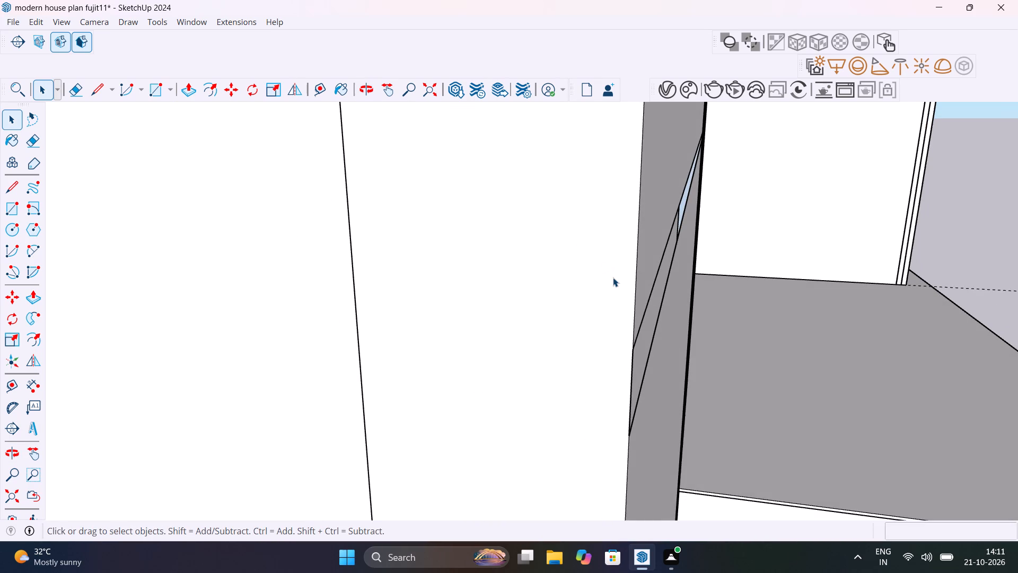
Undo the strip recess, copies, component and 1' base line, restoring the thin 8mm strip's closing edge near the panel's top.
key("ctrl+z")
key("ctrl+z")
key("ctrl+z")
key("ctrl+z")
key("ctrl+z")
key("ctrl+z")
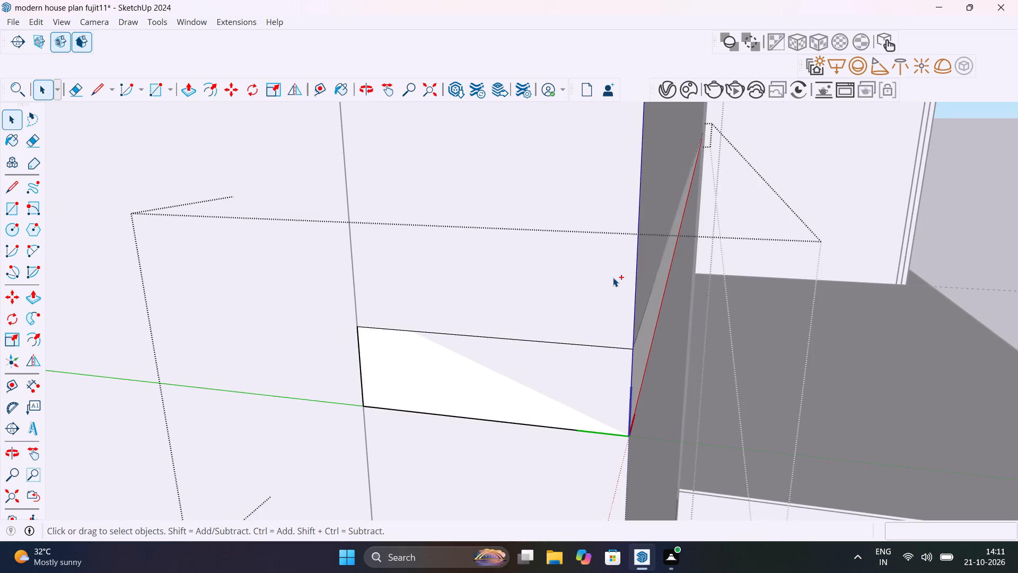
key("ctrl+z")
key("ctrl+z")
key("ctrl+z")
key("ctrl+z")
key("ctrl+z")
scroll(660, 277, "down", 5)
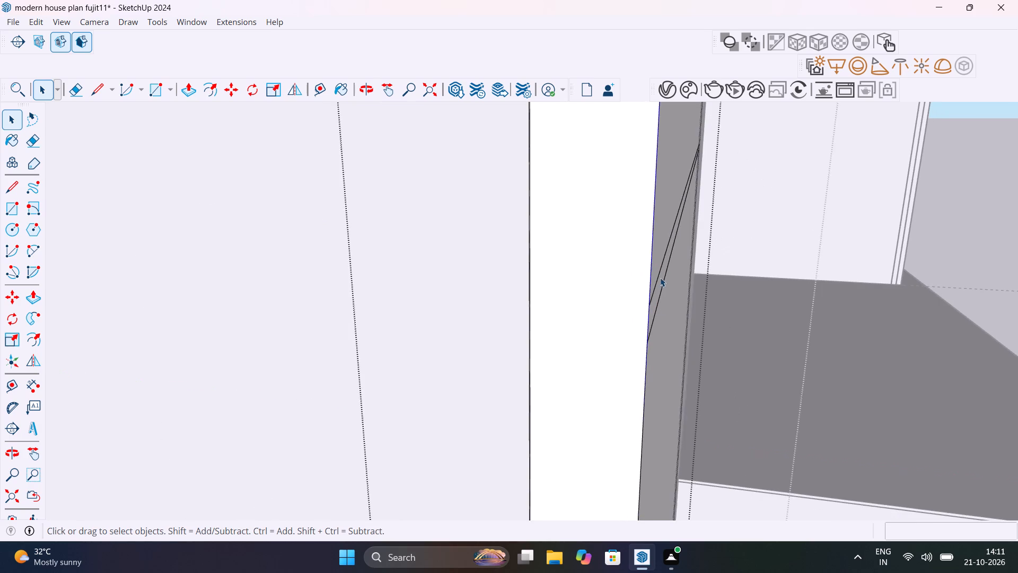
scroll(660, 277, "down", 20)
scroll(660, 277, "down", 6)
scroll(674, 294, "up", 1)
middle_click_drag(674, 293, 379, 231)
key("ctrl+z")
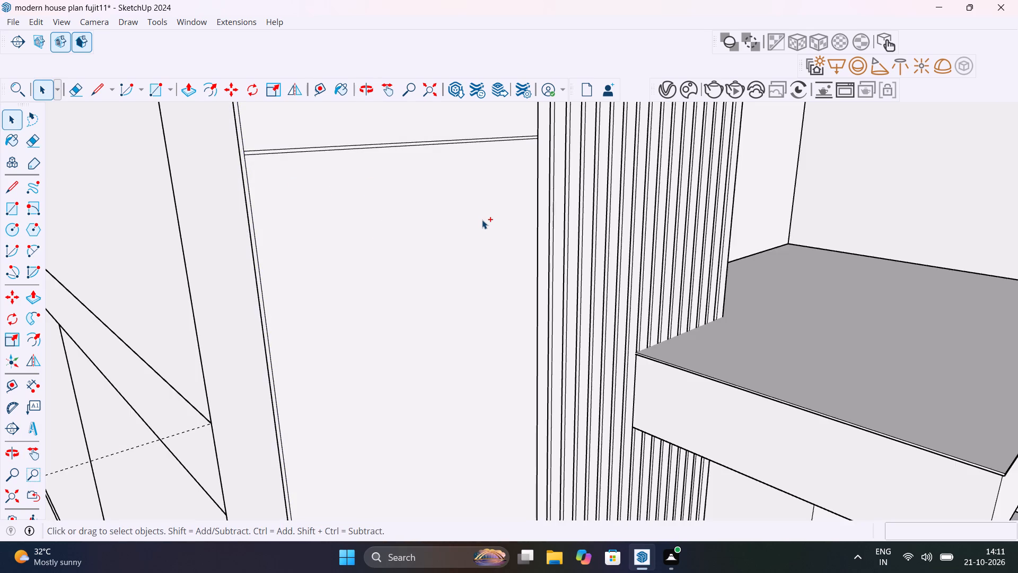
key("ctrl+z")
key("ctrl+z")
middle_click_drag(323, 200, 359, 220, "ctrl")
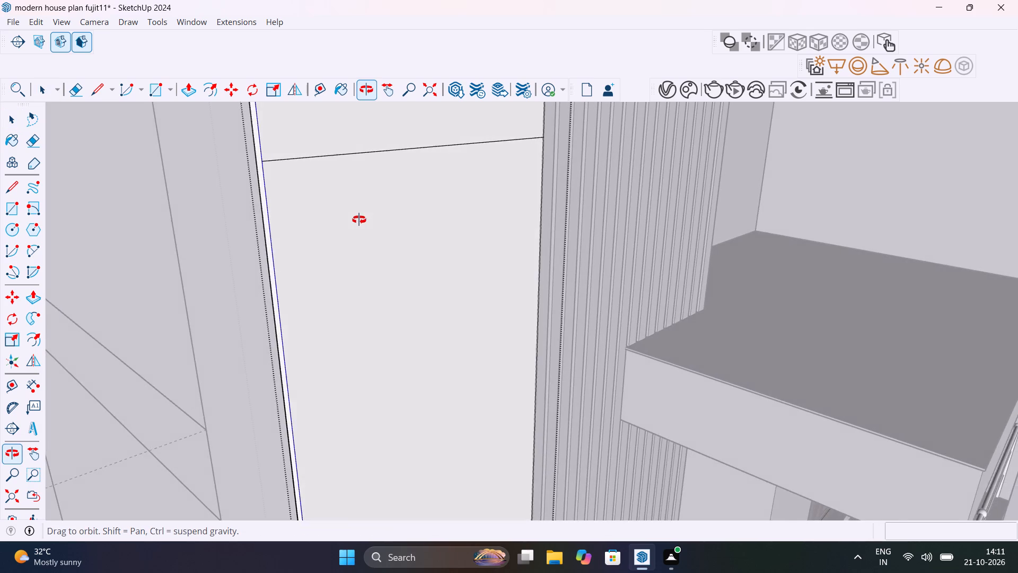
middle_click_drag(359, 220, 524, 268, "ctrl")
key("ctrl+y")
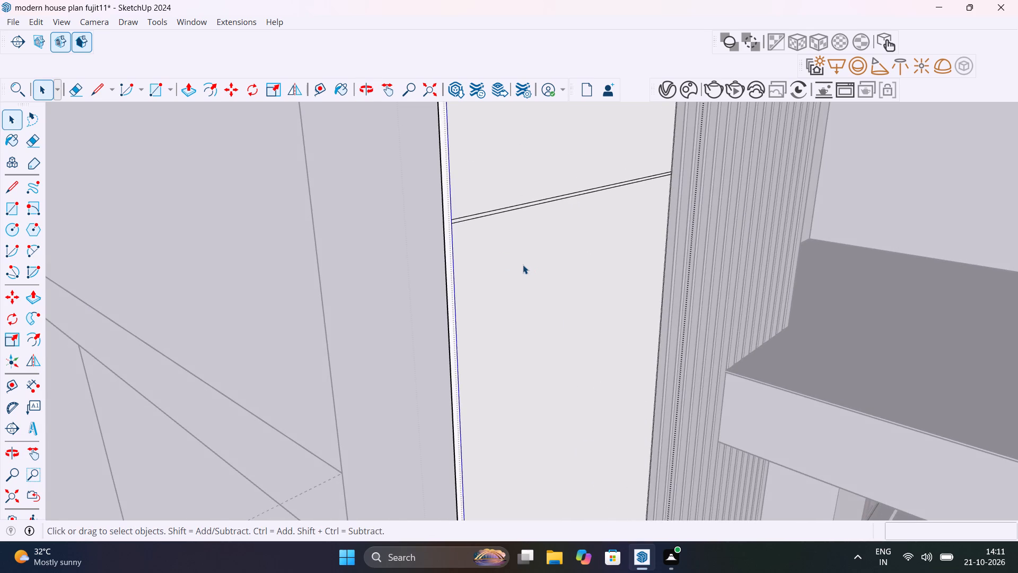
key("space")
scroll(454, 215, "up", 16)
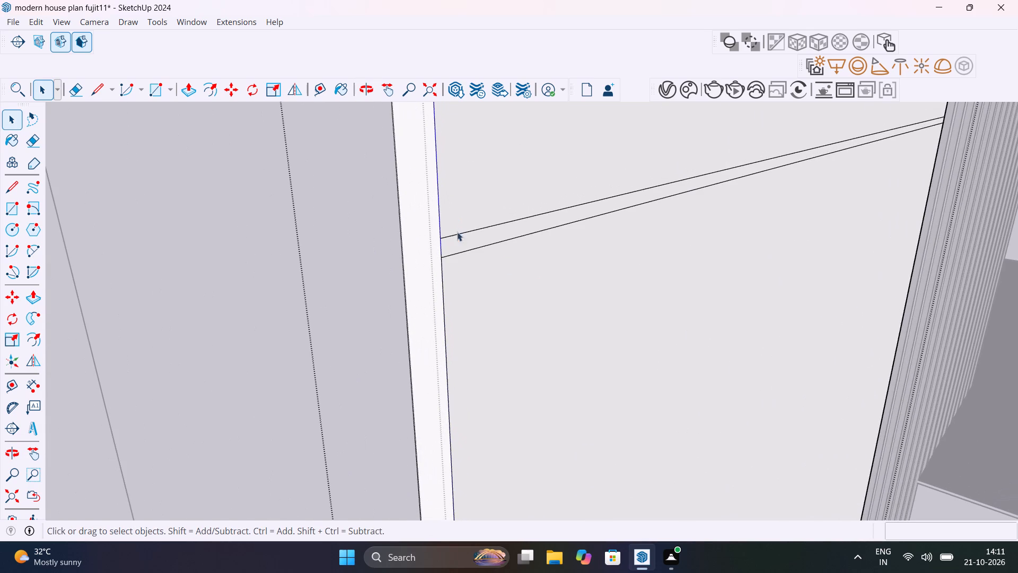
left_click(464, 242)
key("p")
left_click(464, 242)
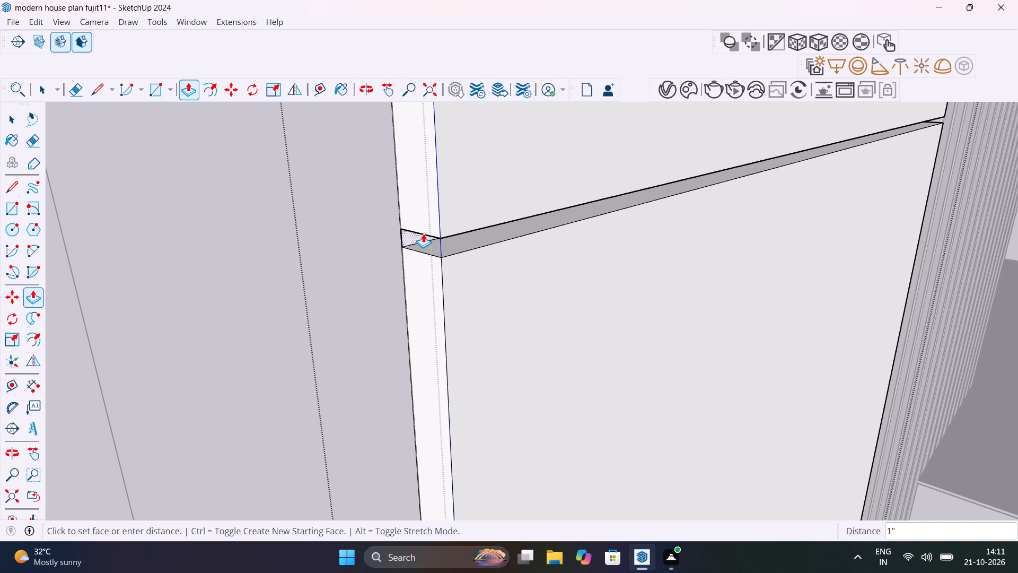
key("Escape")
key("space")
Make the thin strip face near the panel's top, with its bounding edges, into a component.
triple_click(474, 237)
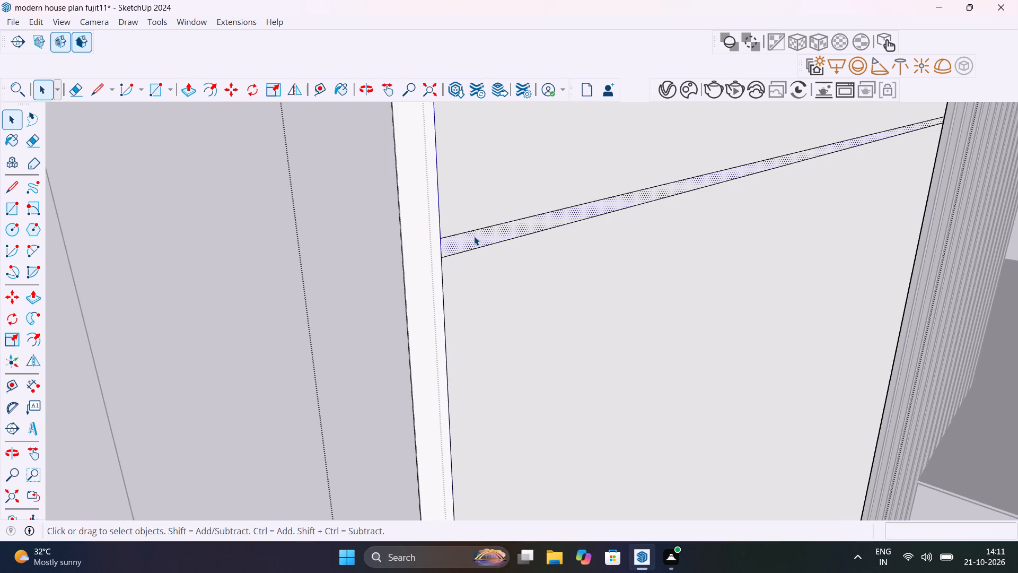
double_click(474, 236)
right_click(474, 236)
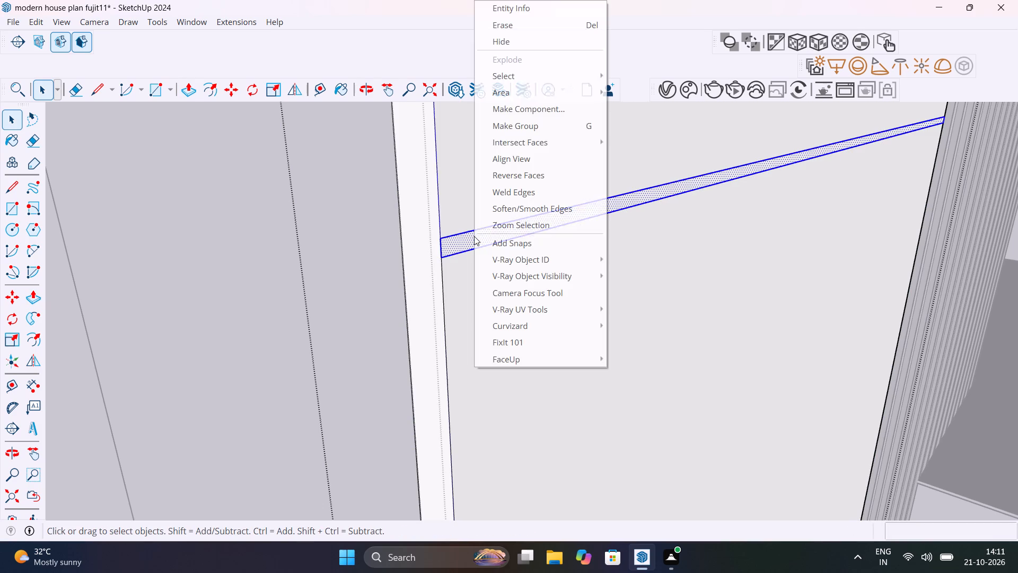
left_click(521, 107)
left_click(511, 436)
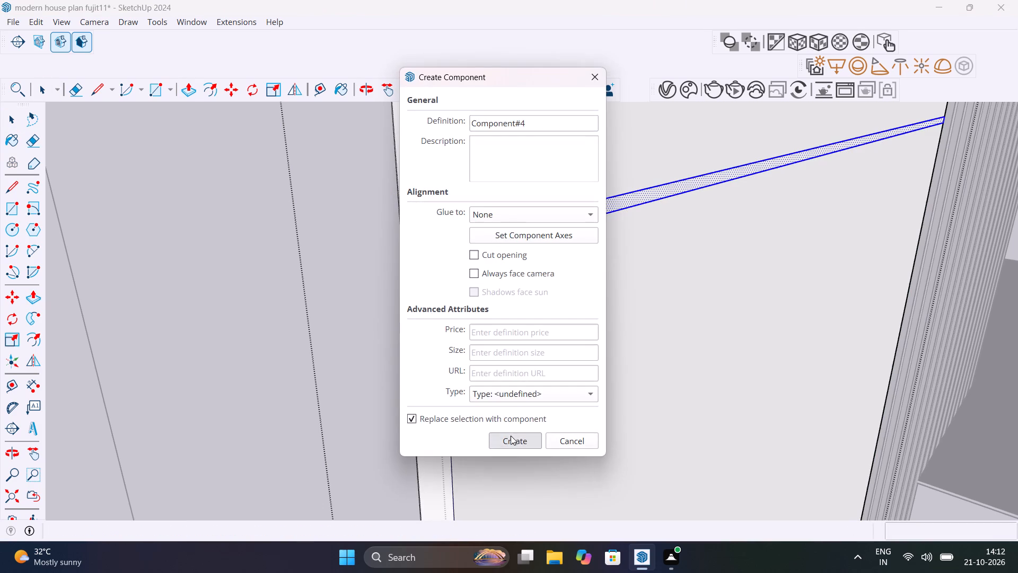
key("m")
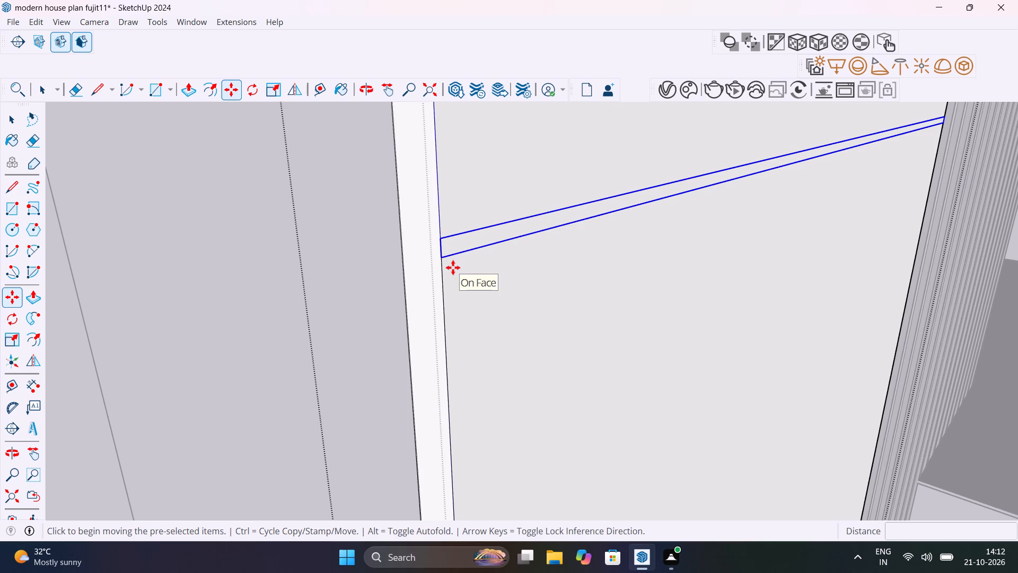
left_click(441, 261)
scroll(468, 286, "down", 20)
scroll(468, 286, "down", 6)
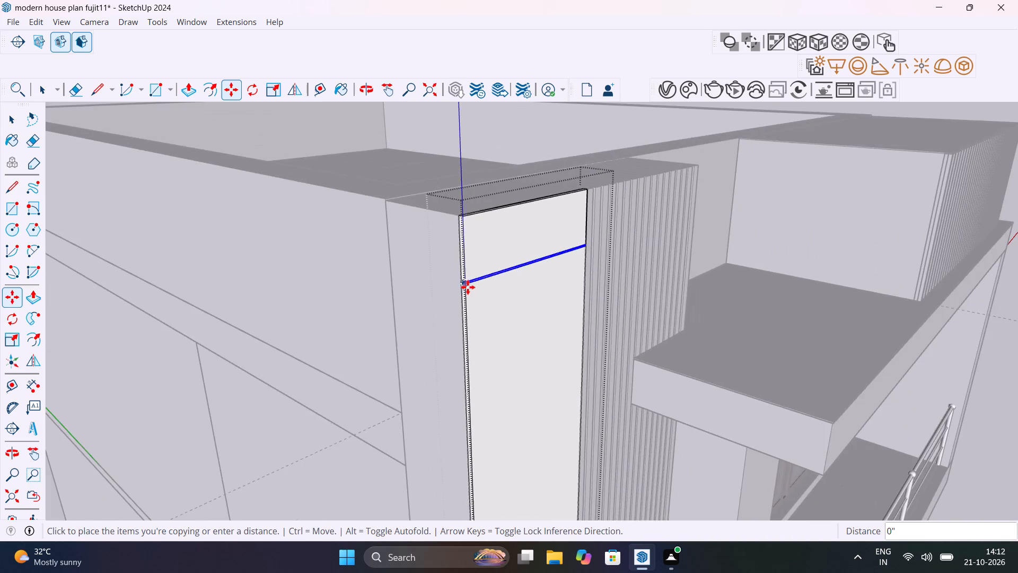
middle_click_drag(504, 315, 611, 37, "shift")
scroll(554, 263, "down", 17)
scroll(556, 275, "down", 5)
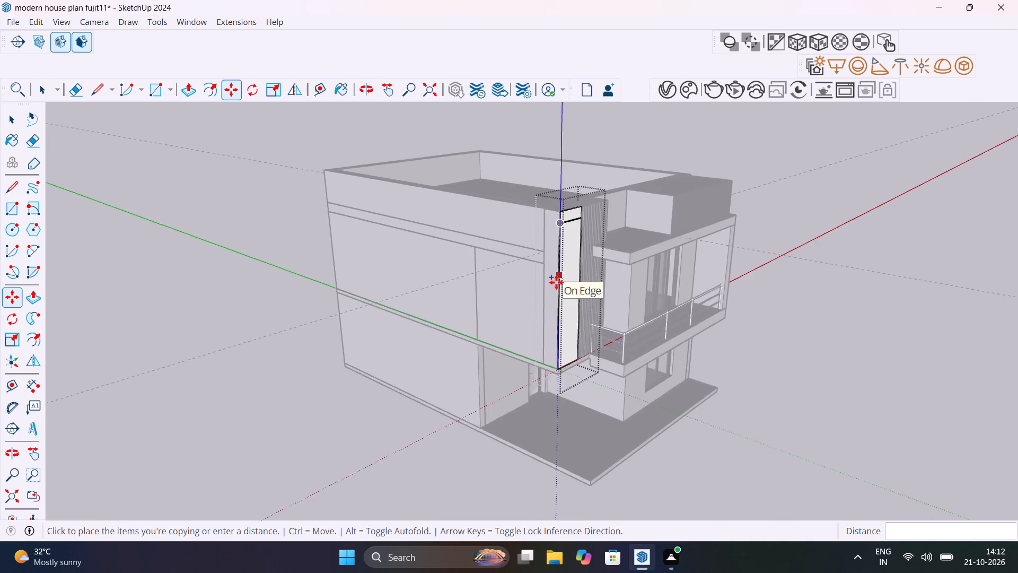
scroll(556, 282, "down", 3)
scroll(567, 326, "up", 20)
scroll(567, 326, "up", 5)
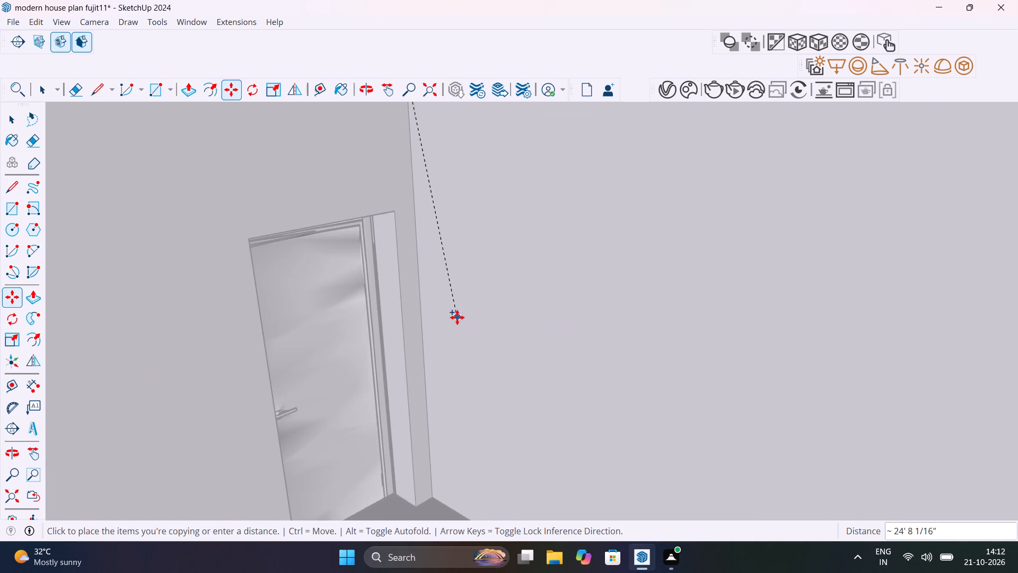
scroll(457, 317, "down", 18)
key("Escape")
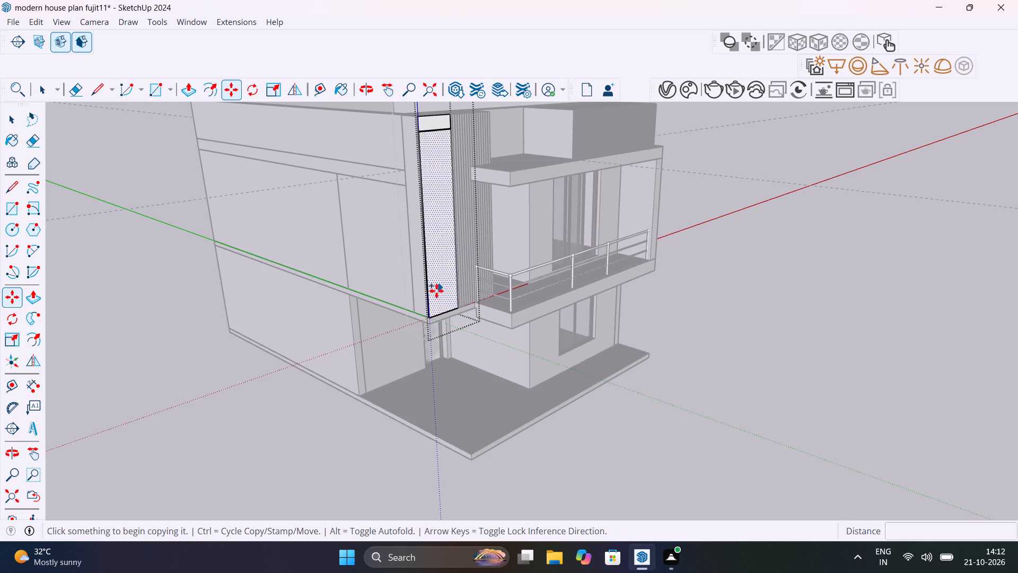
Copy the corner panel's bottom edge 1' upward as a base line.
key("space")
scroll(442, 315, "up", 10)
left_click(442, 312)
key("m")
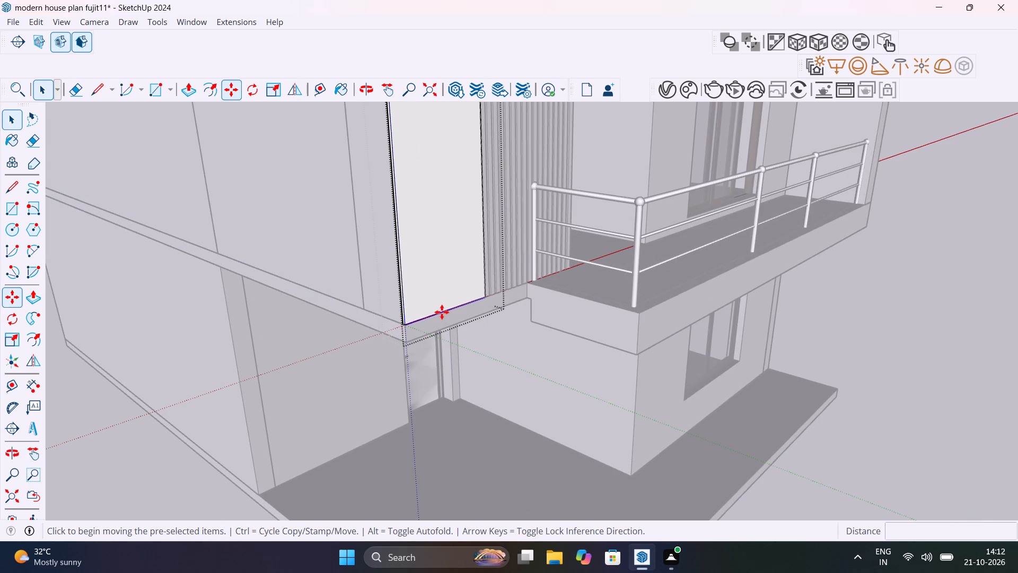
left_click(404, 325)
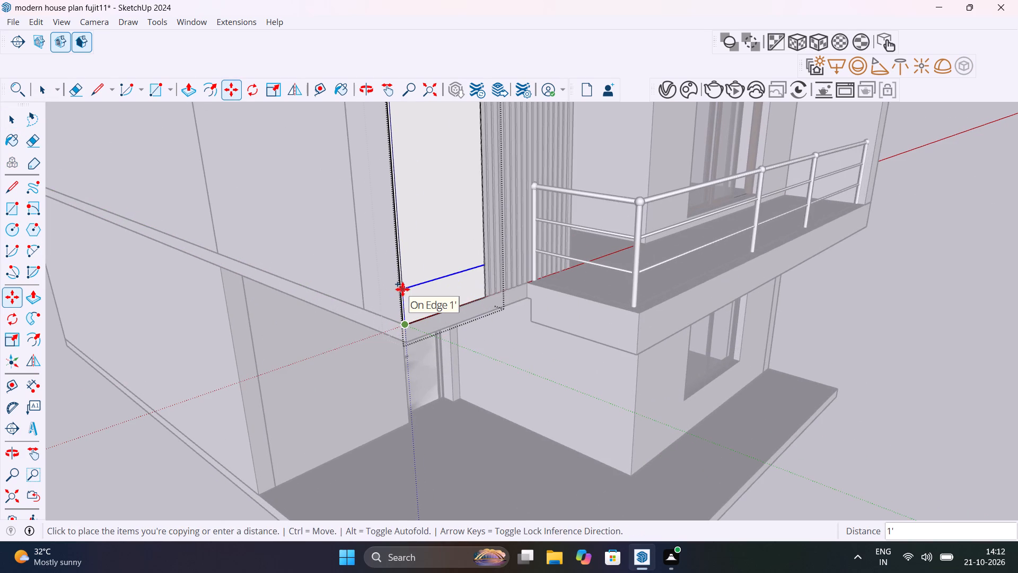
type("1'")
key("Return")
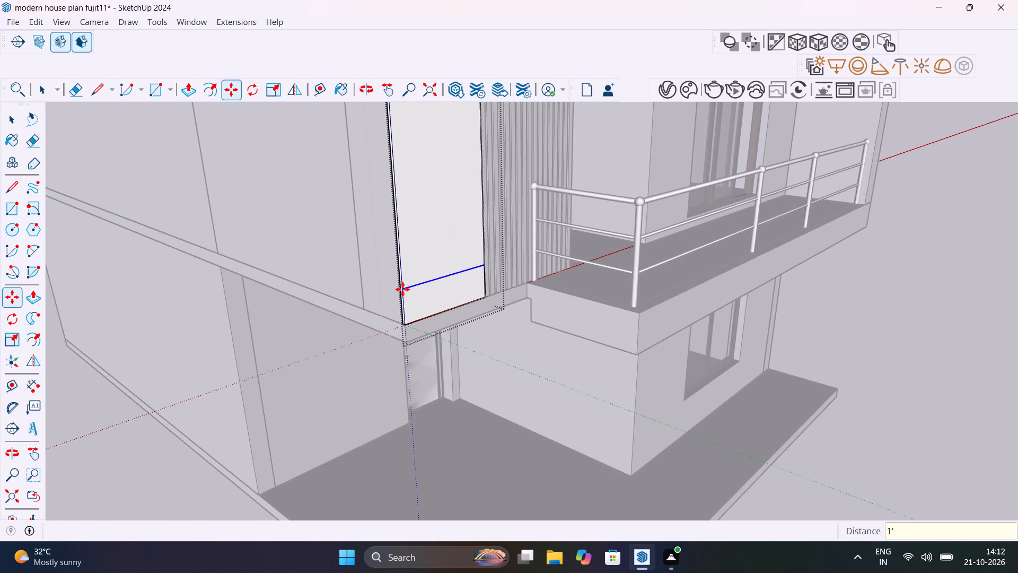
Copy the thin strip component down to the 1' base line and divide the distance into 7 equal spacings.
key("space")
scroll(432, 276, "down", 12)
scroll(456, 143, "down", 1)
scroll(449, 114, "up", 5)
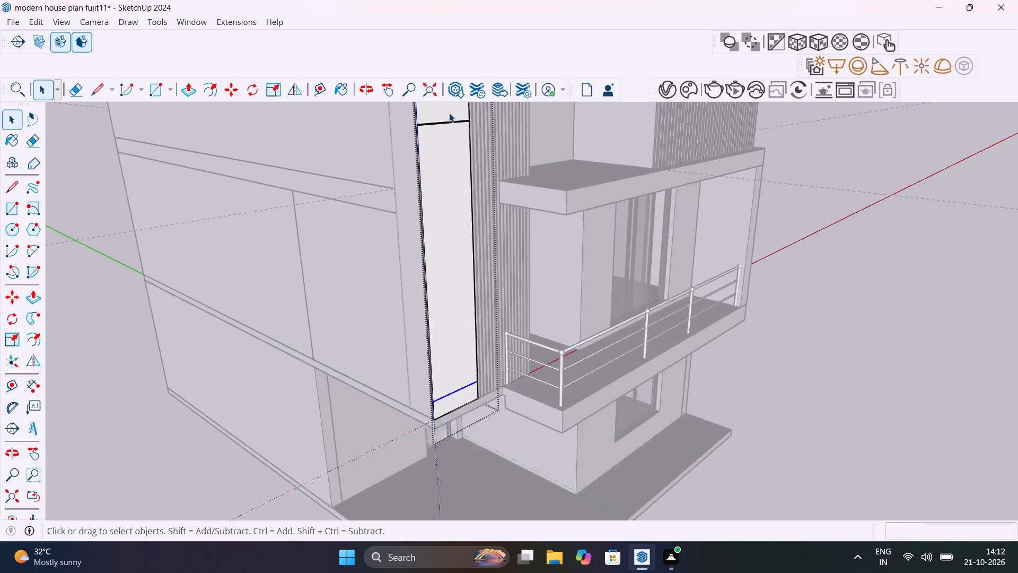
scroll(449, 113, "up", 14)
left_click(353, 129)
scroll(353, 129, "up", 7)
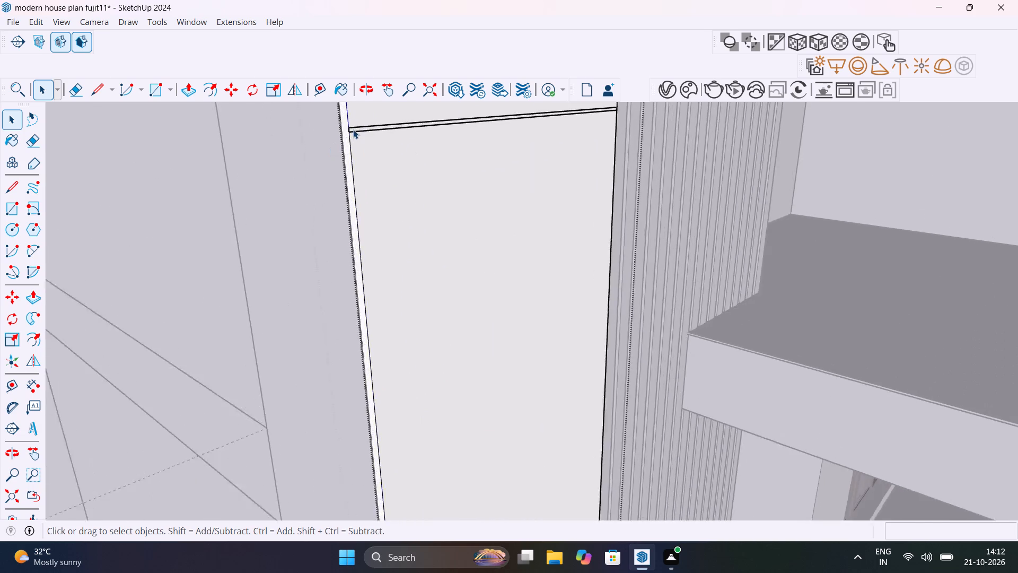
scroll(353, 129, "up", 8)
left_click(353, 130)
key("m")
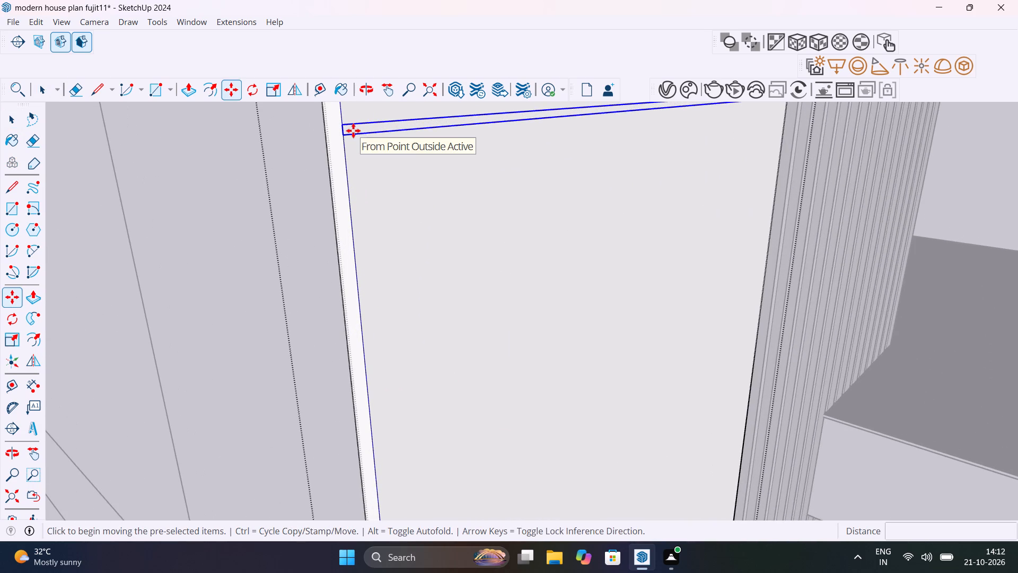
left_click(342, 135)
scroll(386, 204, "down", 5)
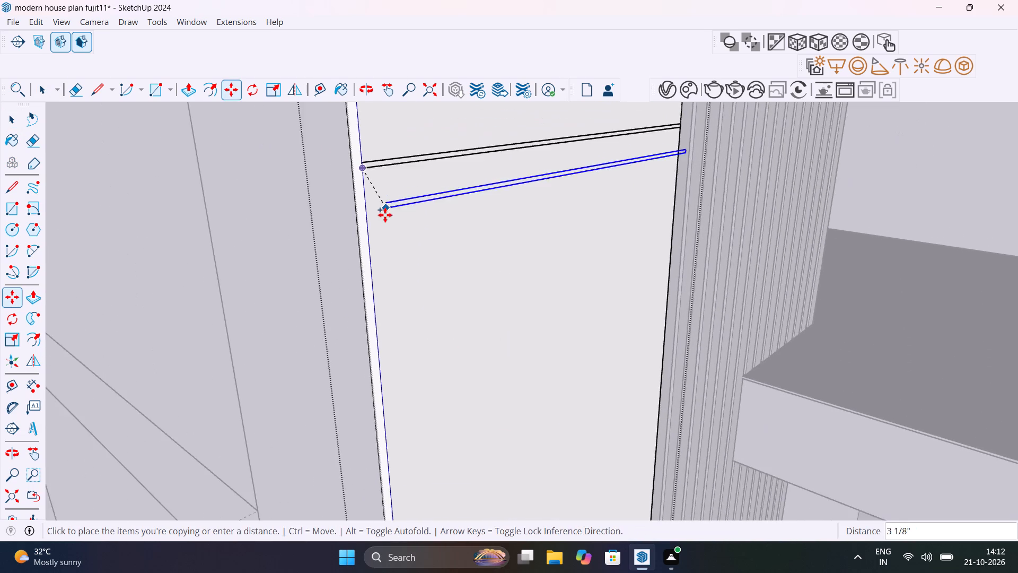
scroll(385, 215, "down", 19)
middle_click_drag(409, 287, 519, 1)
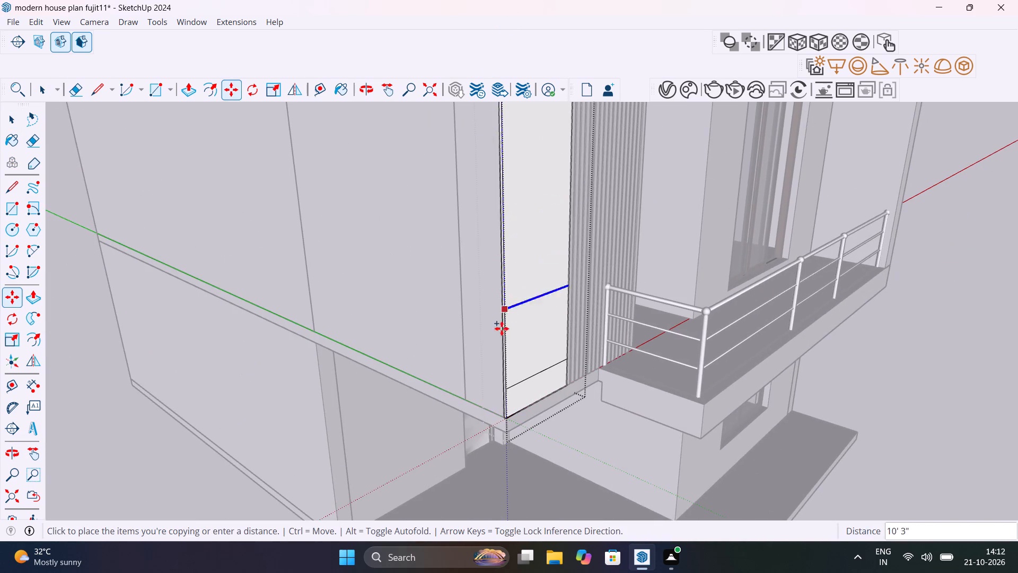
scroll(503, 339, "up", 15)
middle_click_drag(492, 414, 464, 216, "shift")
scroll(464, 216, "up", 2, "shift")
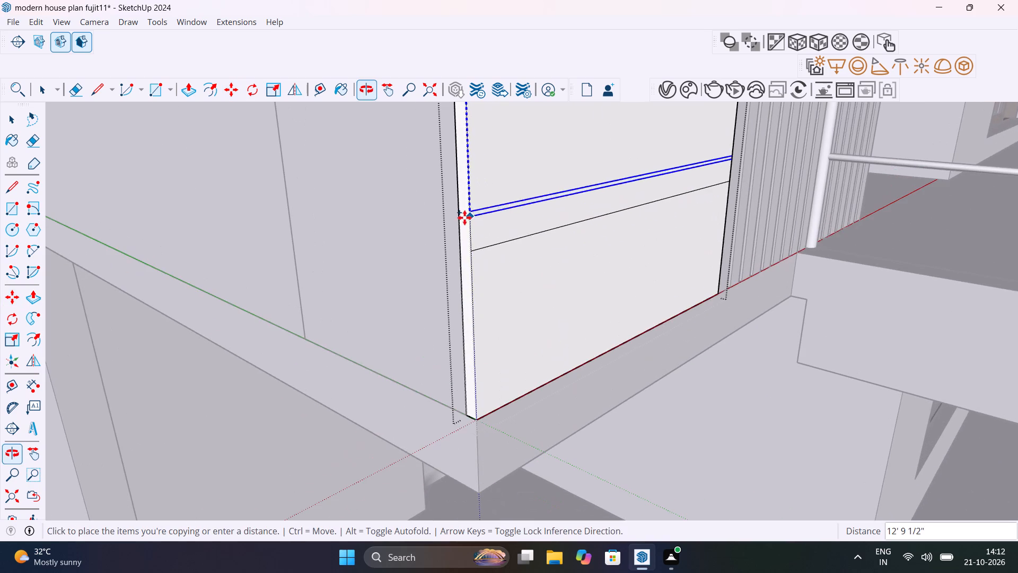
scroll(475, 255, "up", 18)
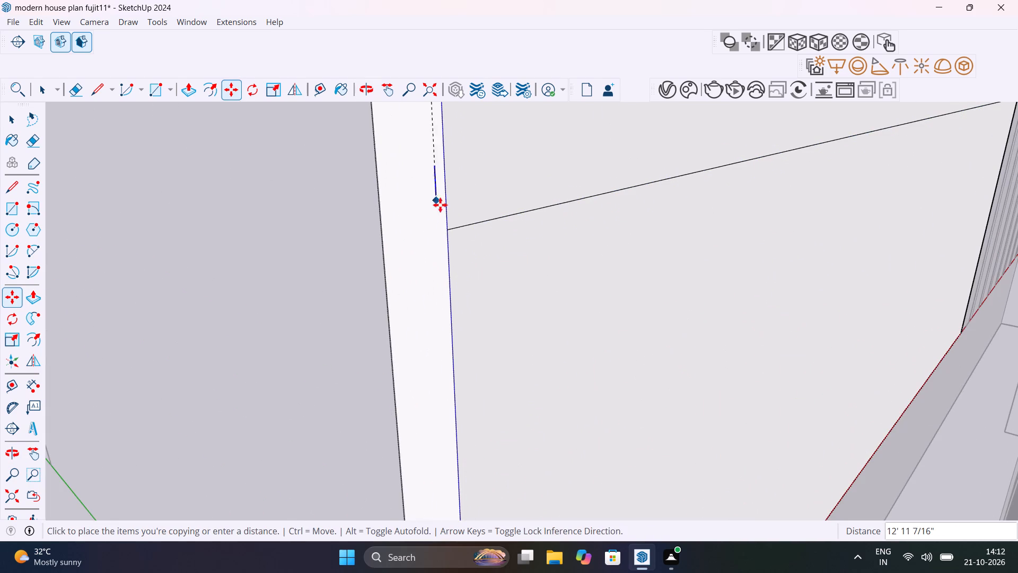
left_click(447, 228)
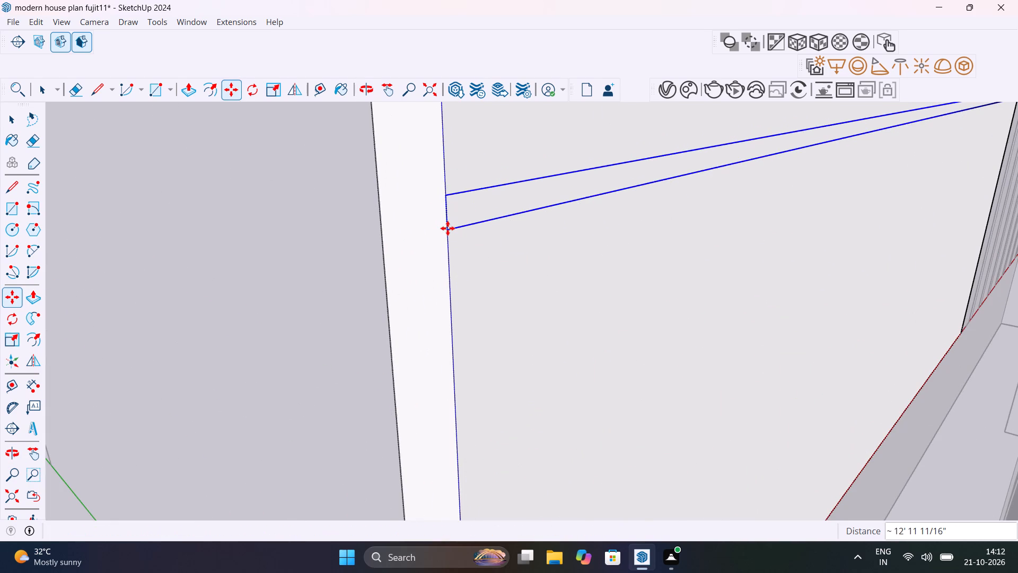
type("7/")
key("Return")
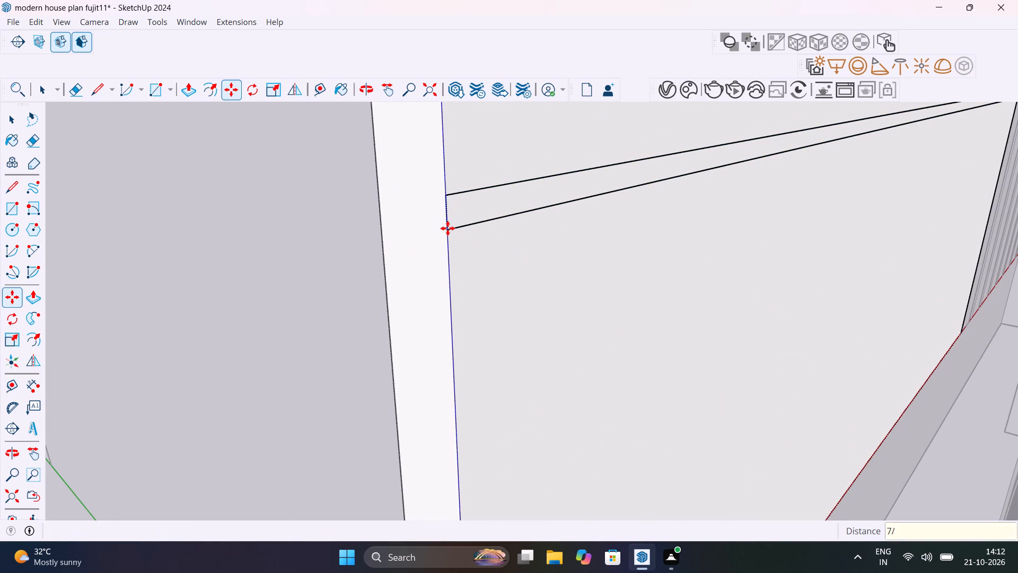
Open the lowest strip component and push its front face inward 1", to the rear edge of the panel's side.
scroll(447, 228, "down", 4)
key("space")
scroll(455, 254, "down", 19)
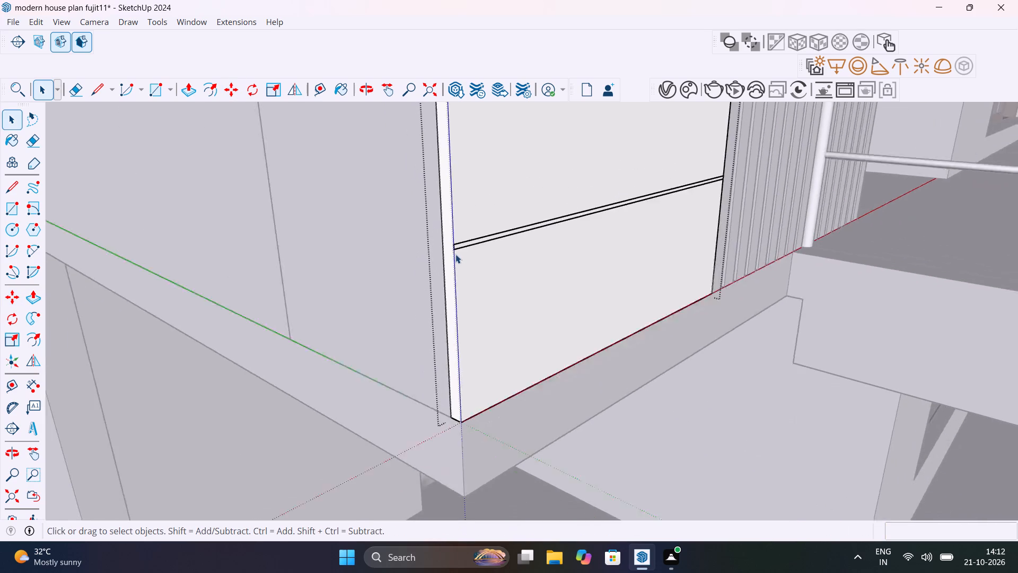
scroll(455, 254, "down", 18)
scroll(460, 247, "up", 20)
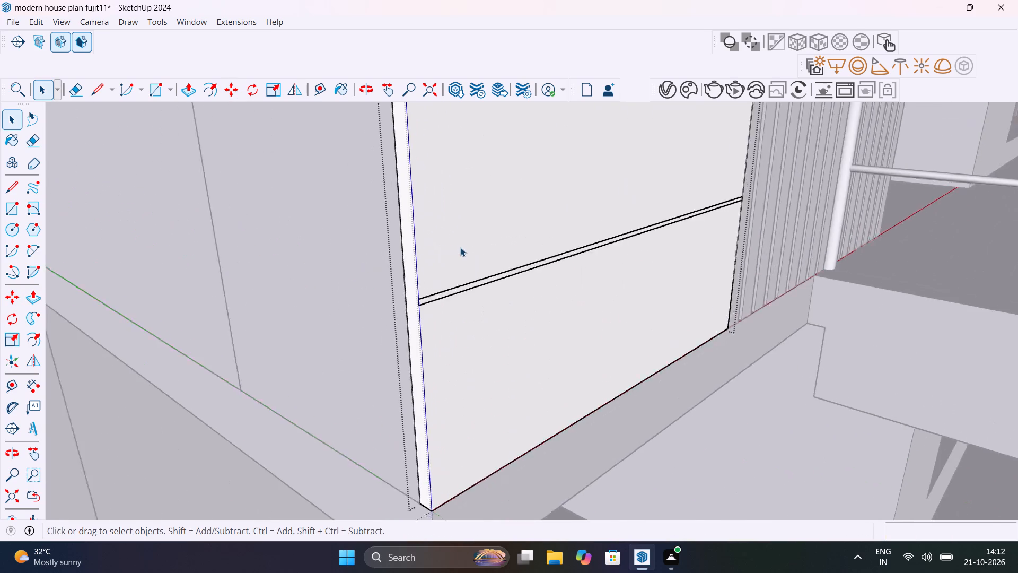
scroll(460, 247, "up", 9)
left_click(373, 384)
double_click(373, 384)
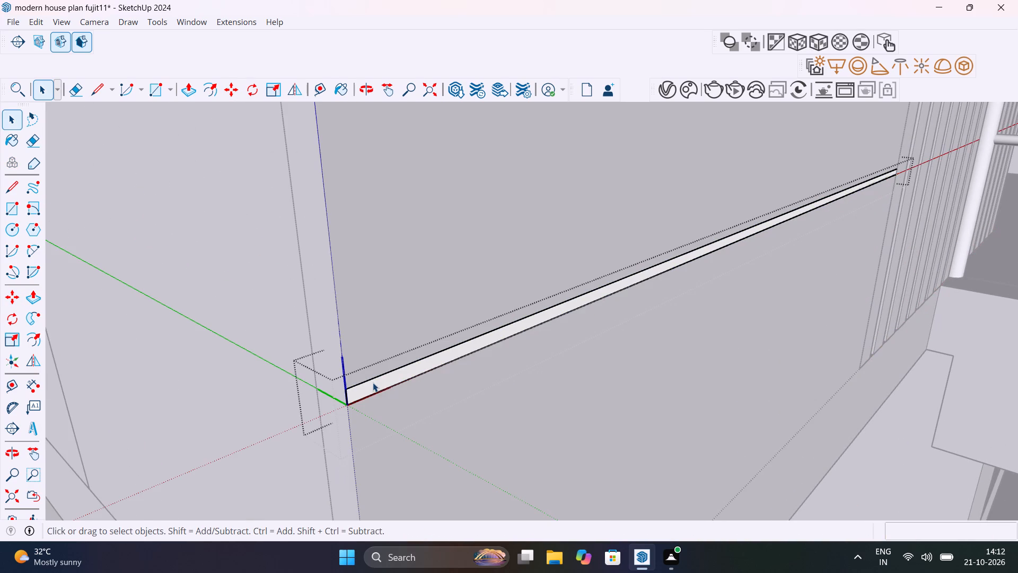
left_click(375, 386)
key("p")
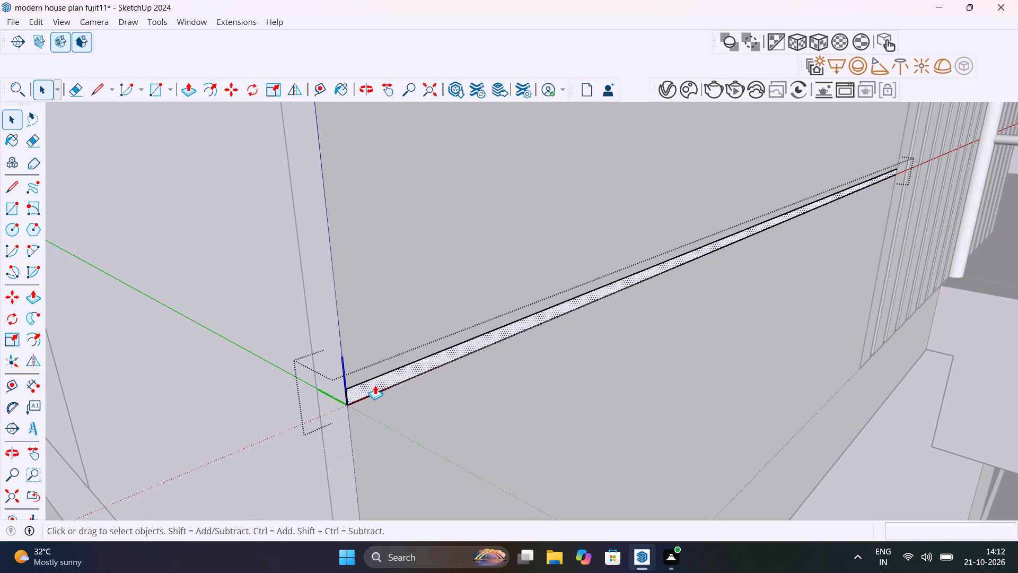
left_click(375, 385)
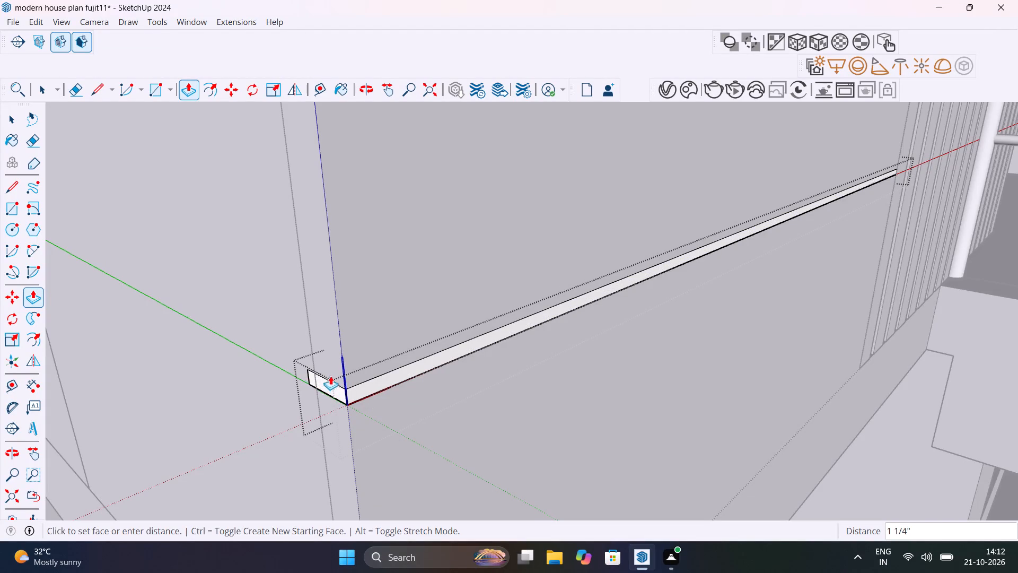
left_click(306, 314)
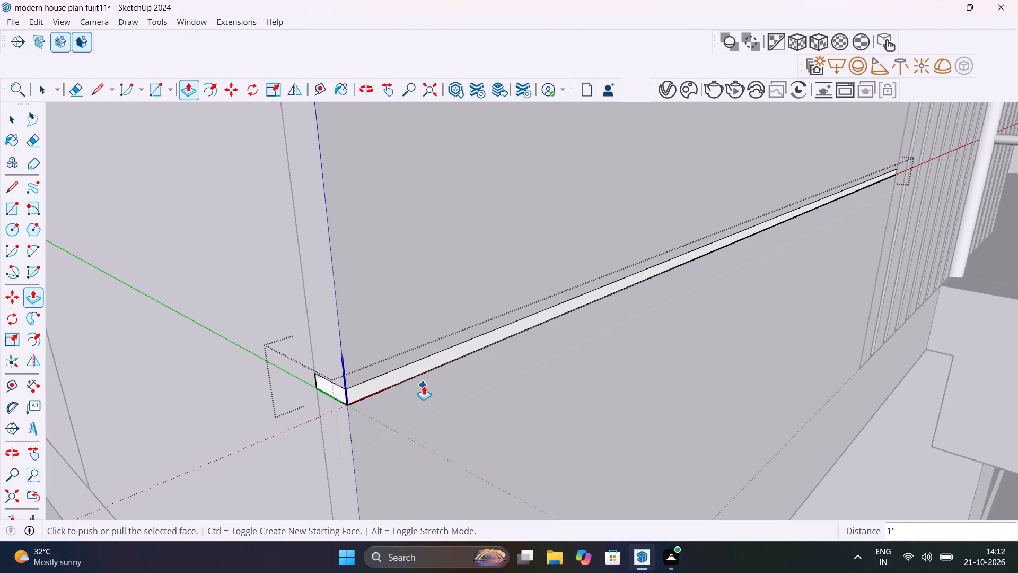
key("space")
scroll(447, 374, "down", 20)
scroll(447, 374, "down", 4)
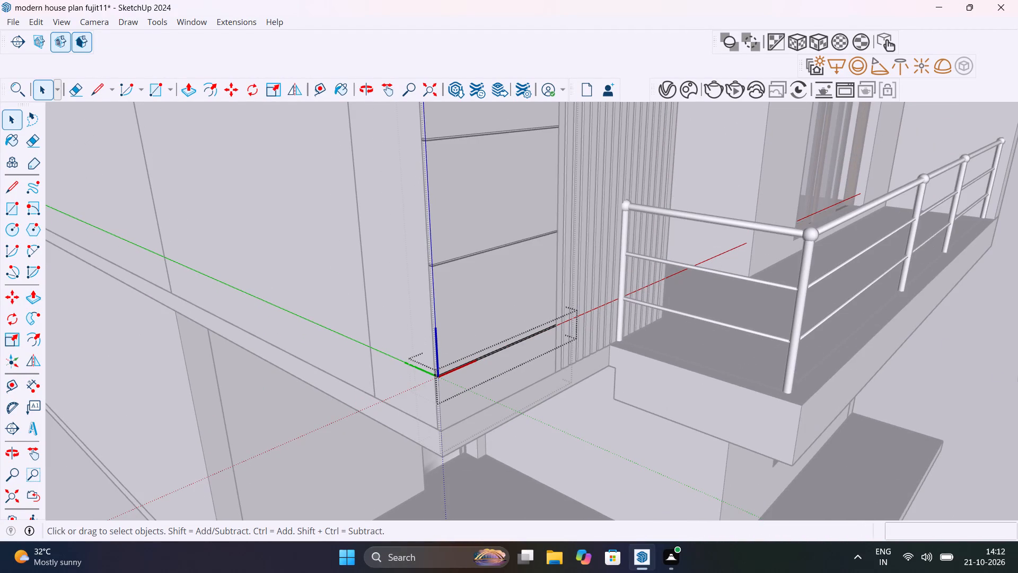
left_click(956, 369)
Examine the recessed groove strip at the panel's side edge and inside its component.
scroll(447, 362, "up", 15)
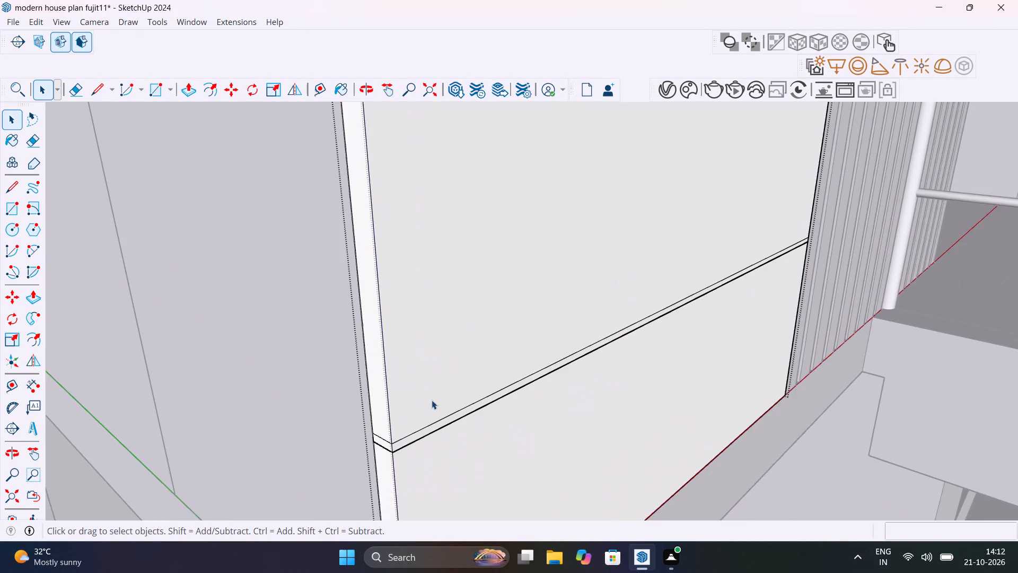
scroll(432, 400, "up", 3)
middle_click_drag(432, 394, 342, 290)
middle_click_drag(291, 274, 310, 300)
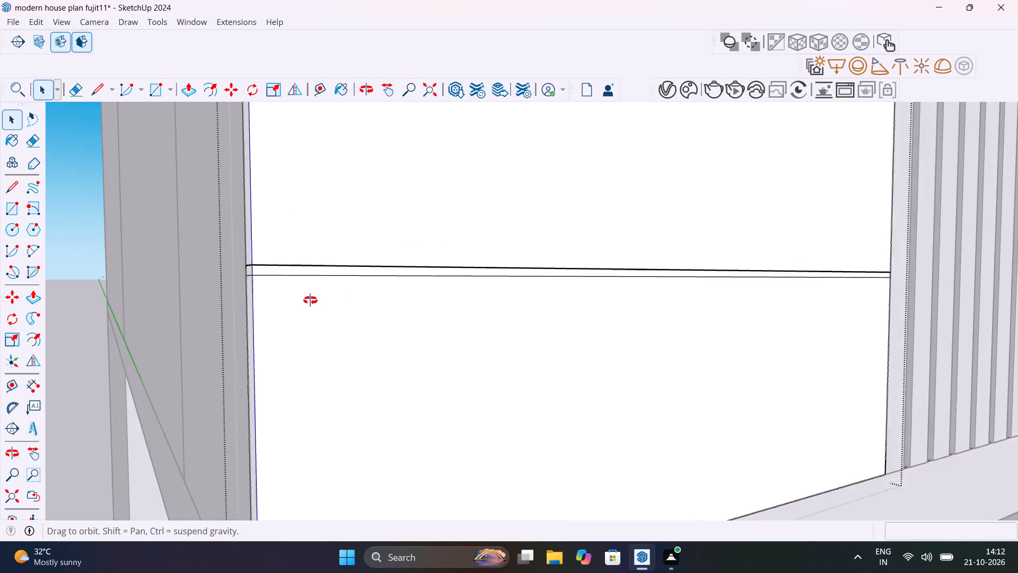
middle_click_drag(310, 300, 308, 331)
scroll(308, 331, "up", 11)
left_click(238, 368)
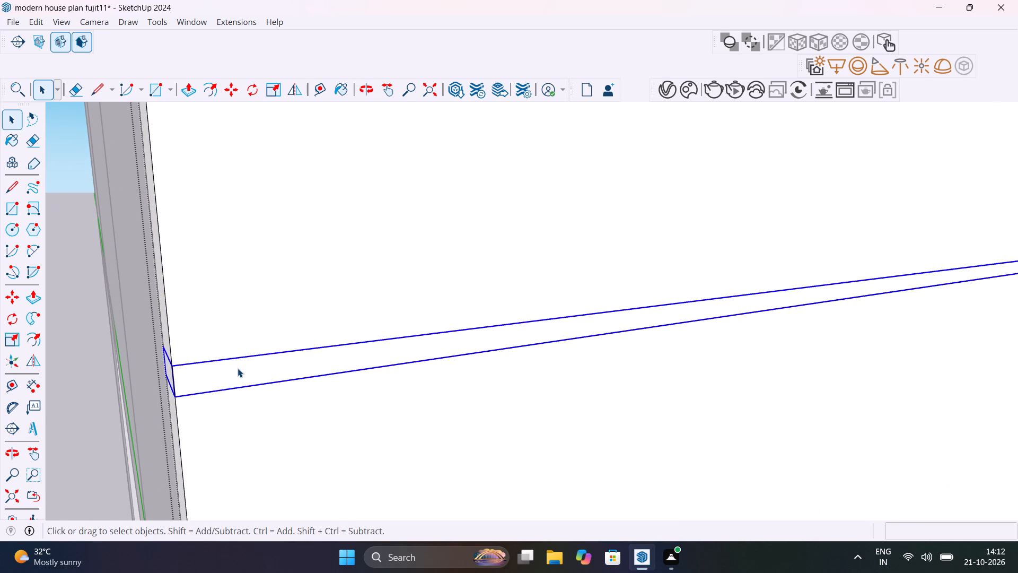
double_click(238, 368)
left_click(238, 370)
left_click(237, 371)
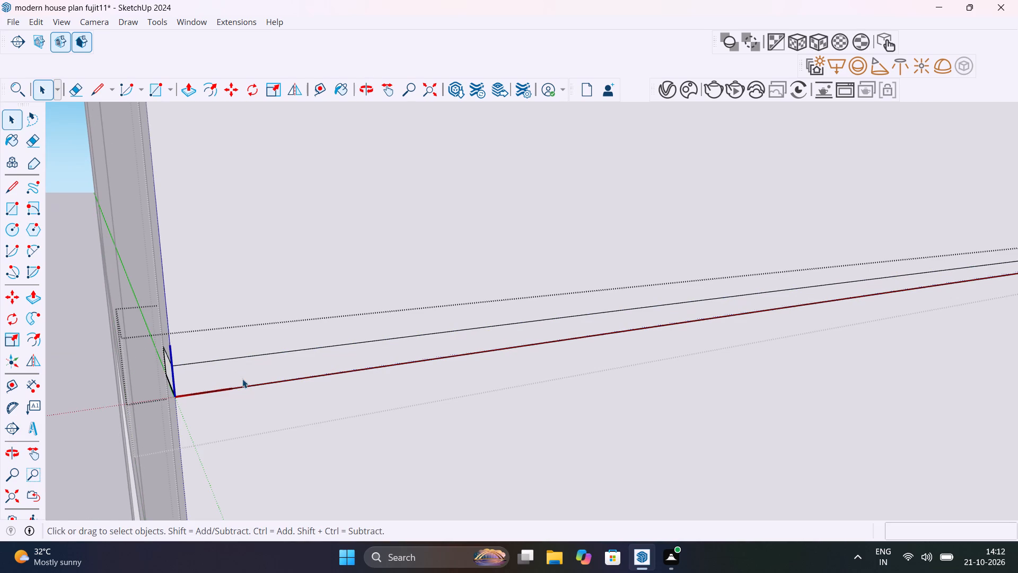
triple_click(245, 375)
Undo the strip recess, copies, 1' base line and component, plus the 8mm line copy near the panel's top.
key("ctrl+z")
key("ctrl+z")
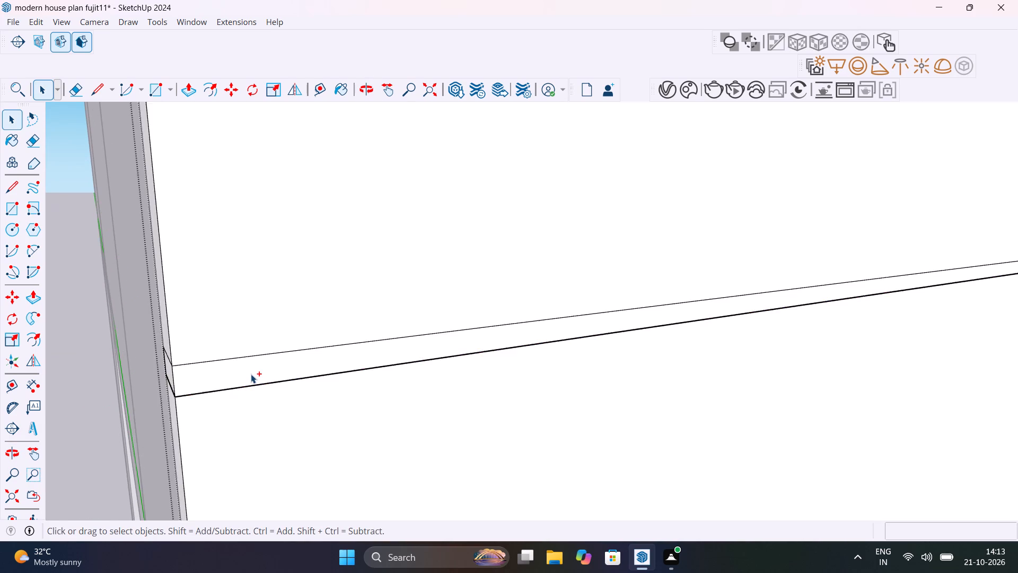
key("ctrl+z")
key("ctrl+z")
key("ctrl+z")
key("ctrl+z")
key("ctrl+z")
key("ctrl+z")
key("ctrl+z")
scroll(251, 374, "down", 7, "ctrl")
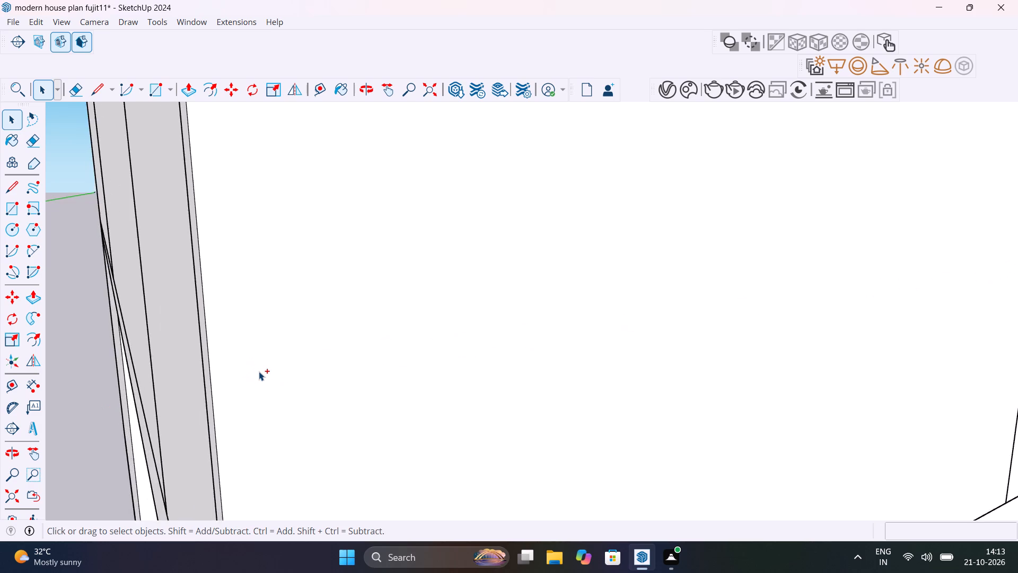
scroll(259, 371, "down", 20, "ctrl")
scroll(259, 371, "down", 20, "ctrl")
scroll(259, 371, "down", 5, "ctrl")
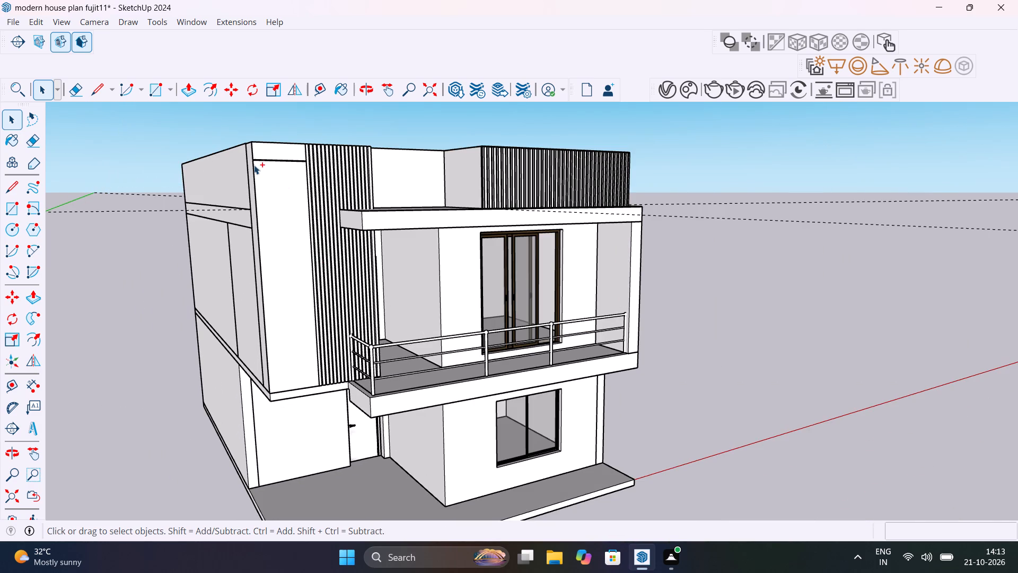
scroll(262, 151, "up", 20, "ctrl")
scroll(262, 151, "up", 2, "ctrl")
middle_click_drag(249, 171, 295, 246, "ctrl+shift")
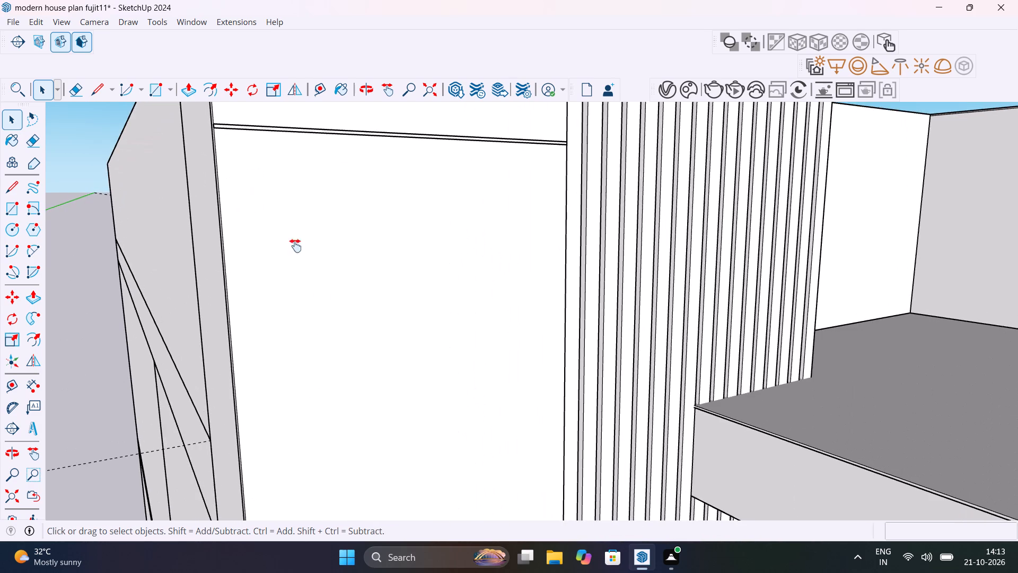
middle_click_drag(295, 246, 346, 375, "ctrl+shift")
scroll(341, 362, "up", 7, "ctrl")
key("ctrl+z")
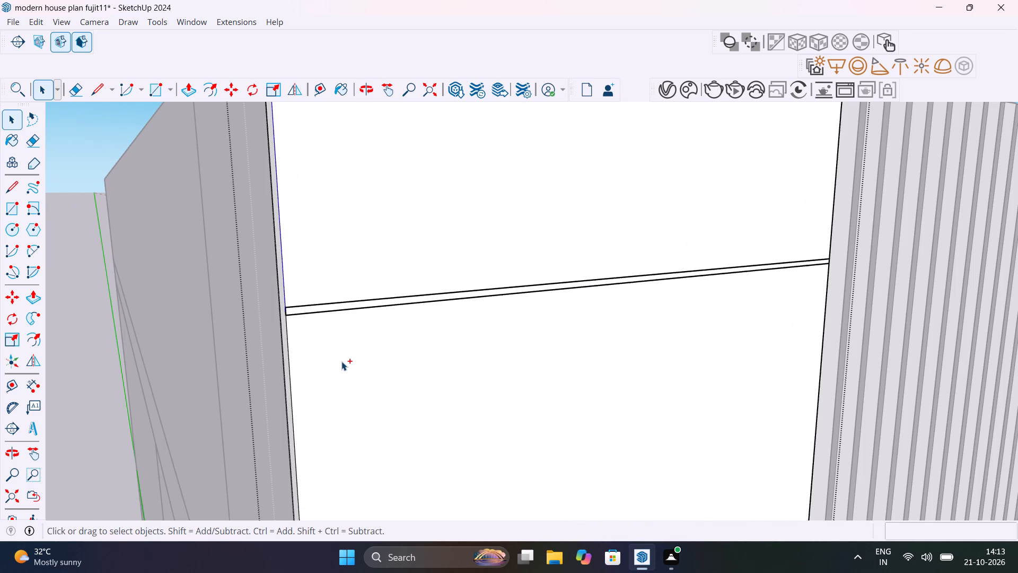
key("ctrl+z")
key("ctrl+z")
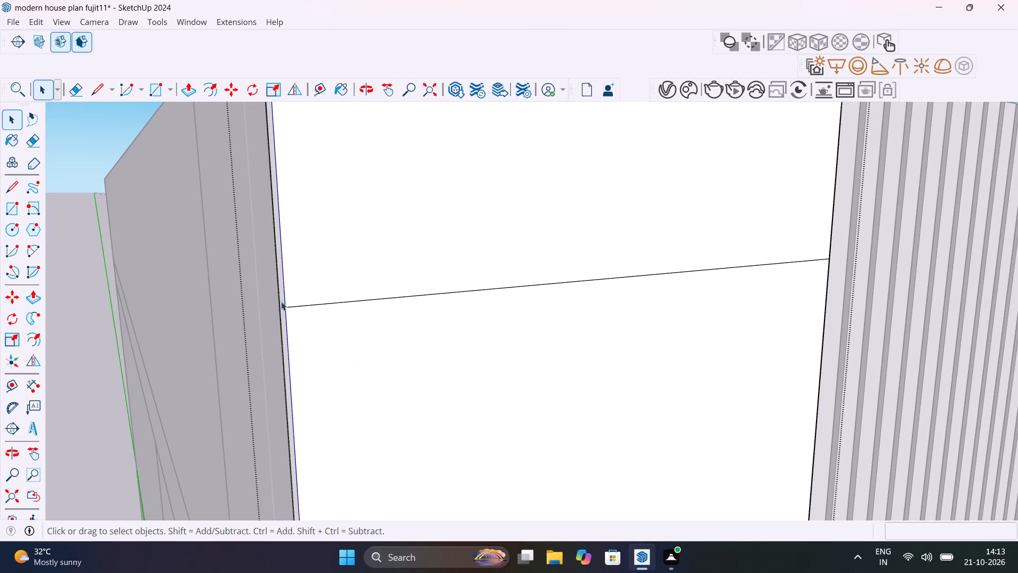
Copy the horizontal line near the panel's top 8mm downward to form a thin strip.
left_click(291, 306)
left_click(294, 306)
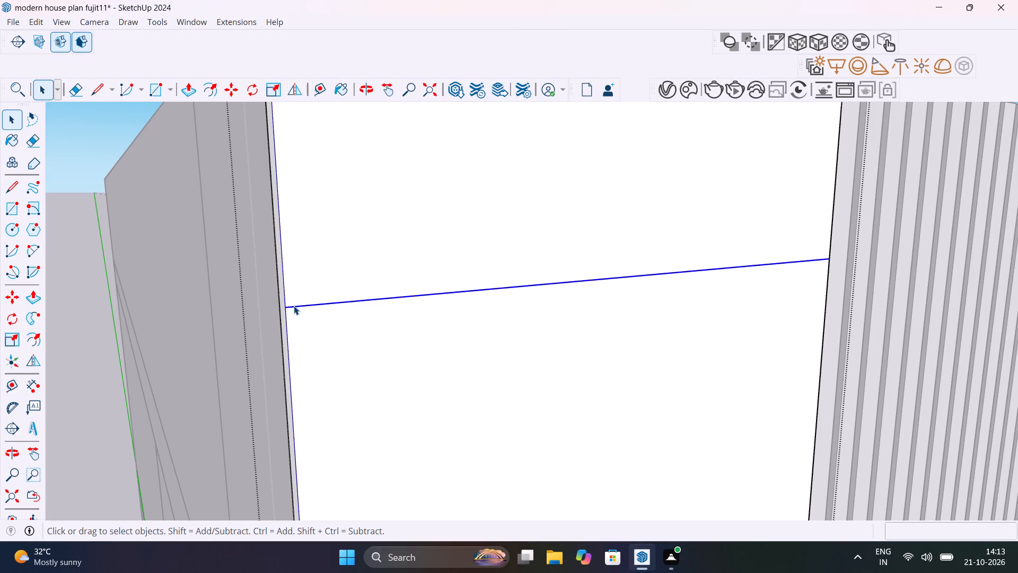
key("m")
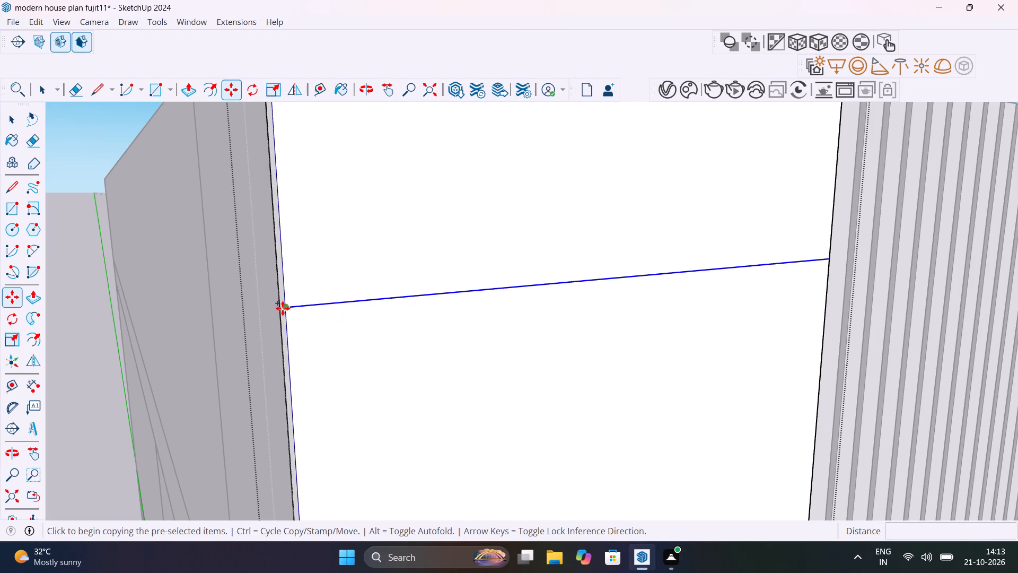
left_click(283, 308)
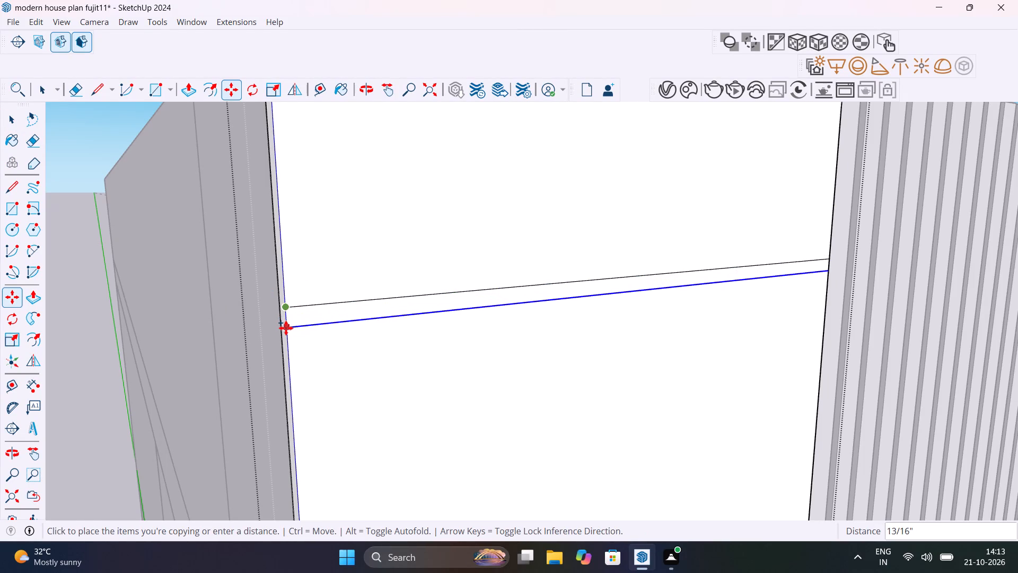
type("8mm")
key("Return")
key("space")
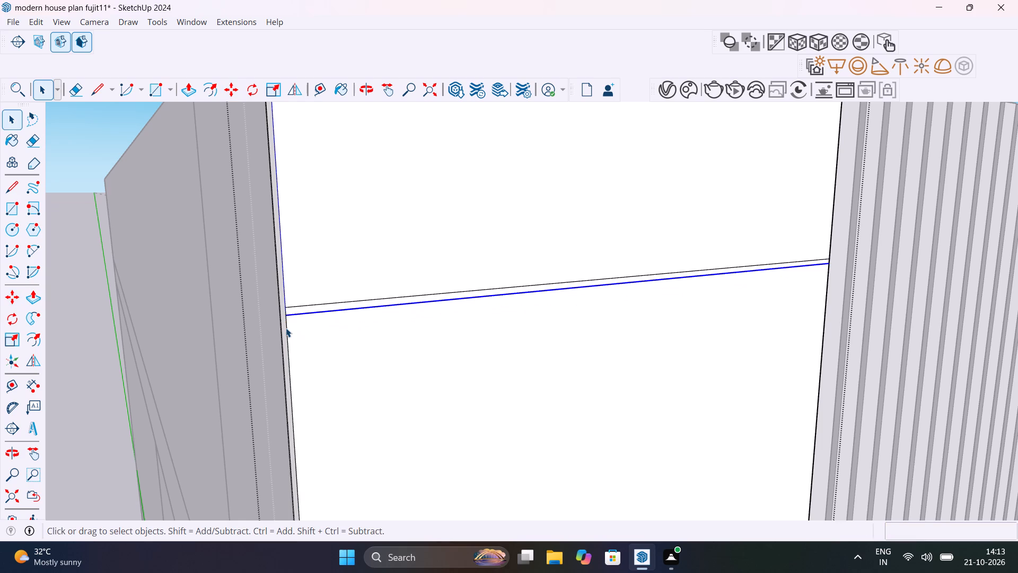
Copy the white panel's bottom edge 1' upward to form a horizontal line near its base.
scroll(326, 307, "down", 20)
scroll(326, 307, "down", 4)
middle_click_drag(334, 337, 396, 163, "shift")
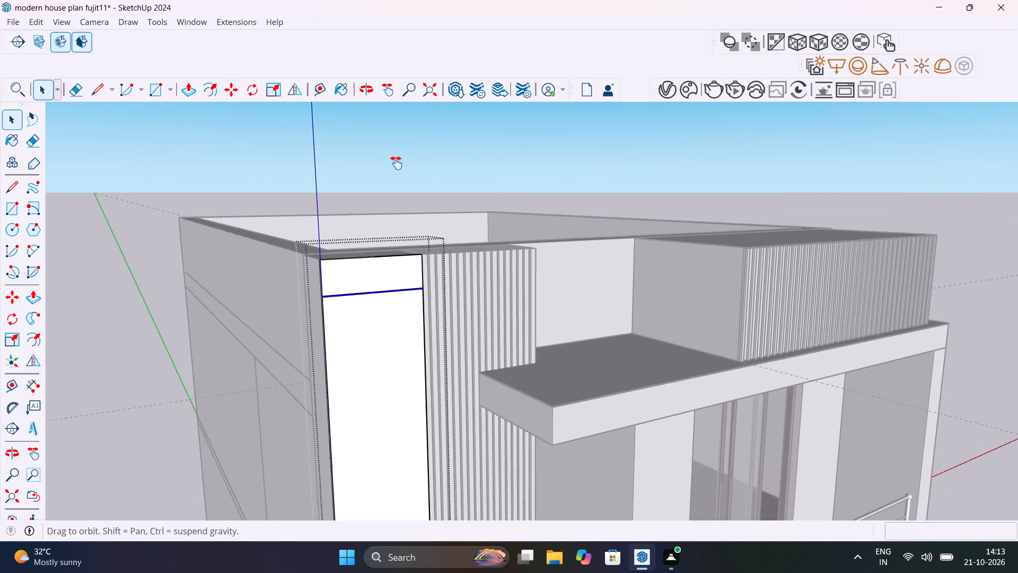
middle_click_drag(396, 163, 423, 105, "shift")
scroll(428, 234, "down", 6)
scroll(428, 411, "up", 16)
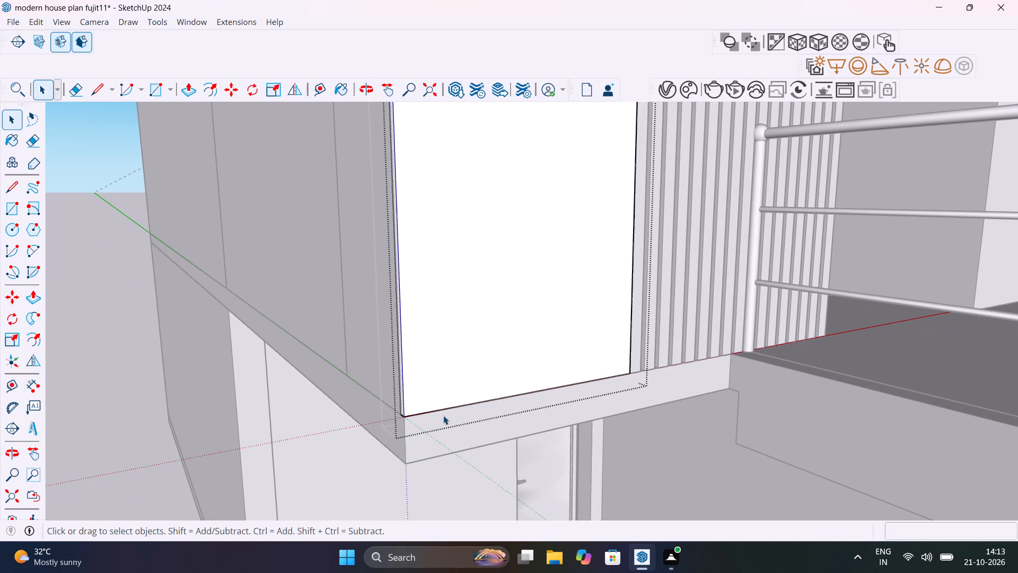
left_click(445, 409)
key("m")
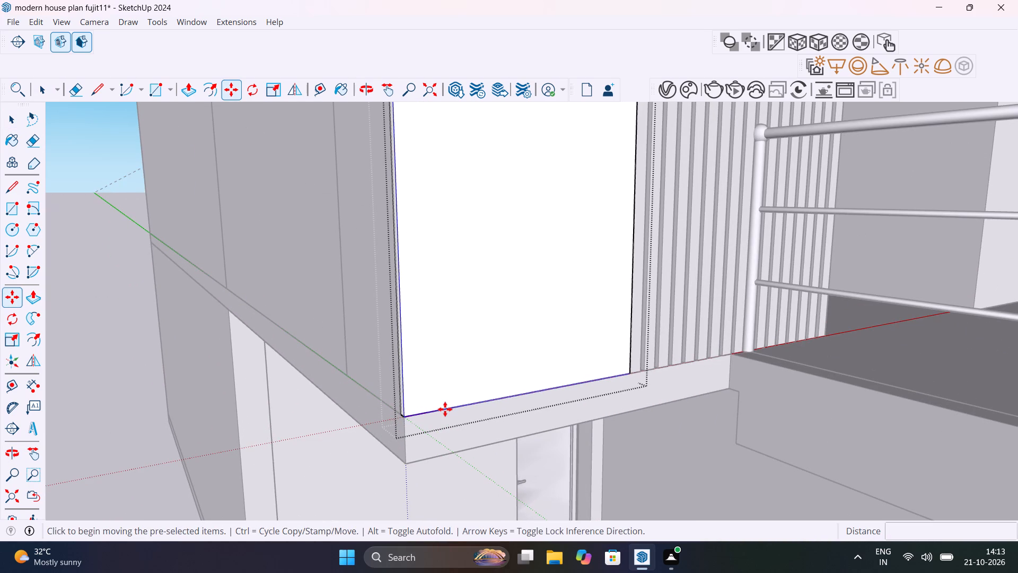
key("shift+Return")
key("m")
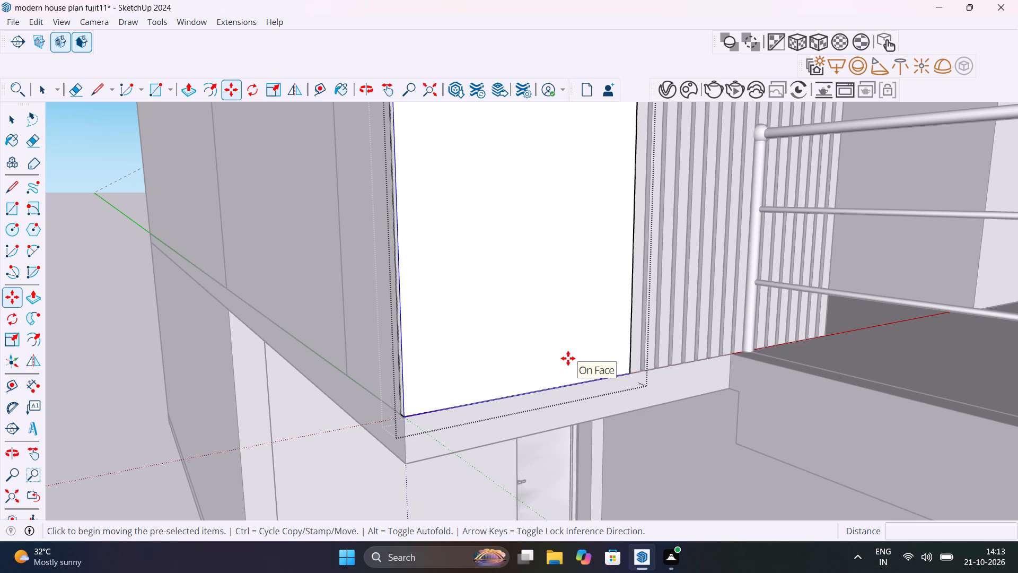
left_click(405, 419)
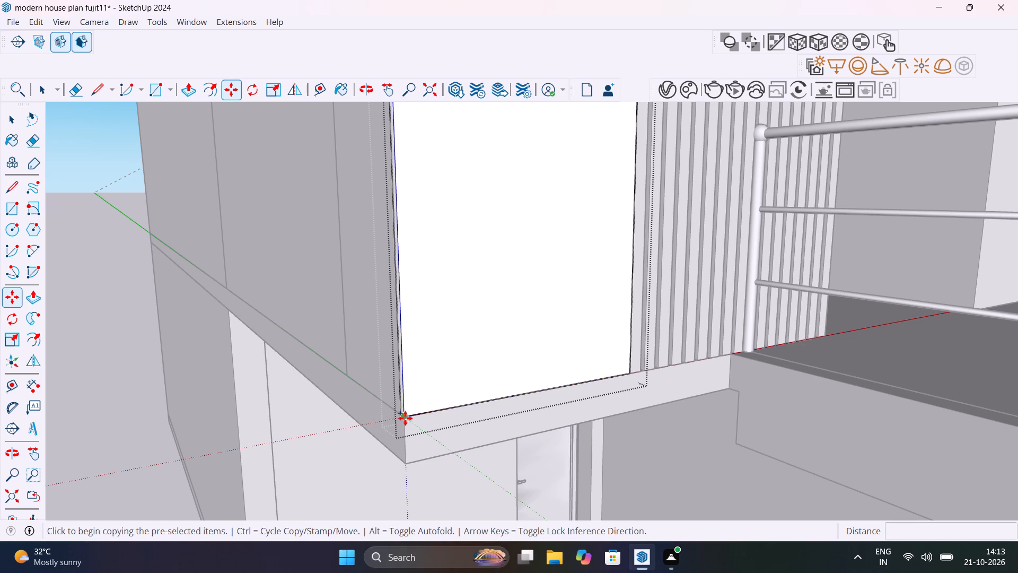
type("1'")
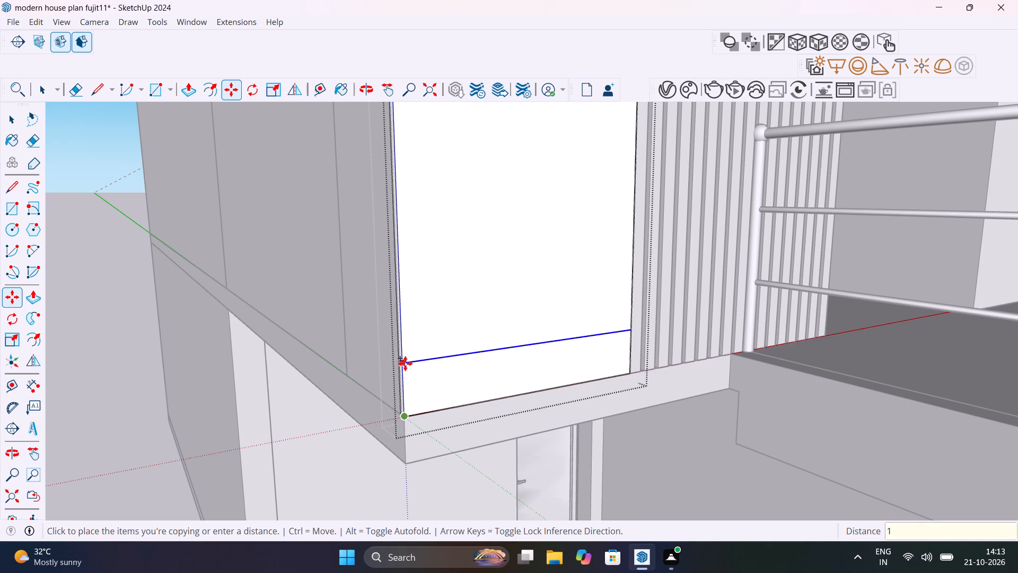
key("Return")
key("space")
Copy the thin strip near the panel's top down to the line above the base, dividing the distance into 7 equal spacings.
scroll(405, 363, "down", 12)
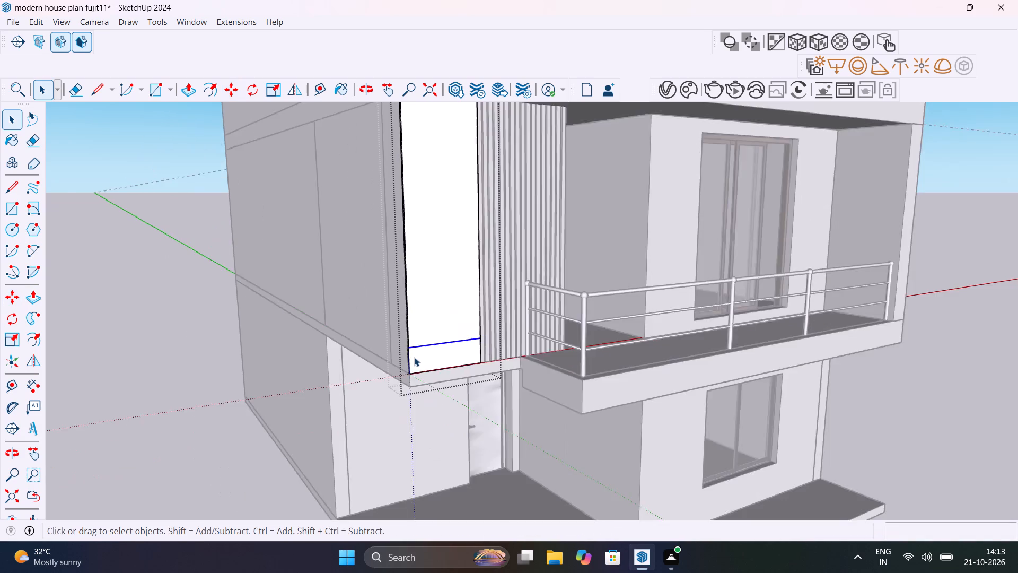
scroll(414, 357, "down", 15)
scroll(426, 230, "up", 9)
scroll(393, 300, "up", 5)
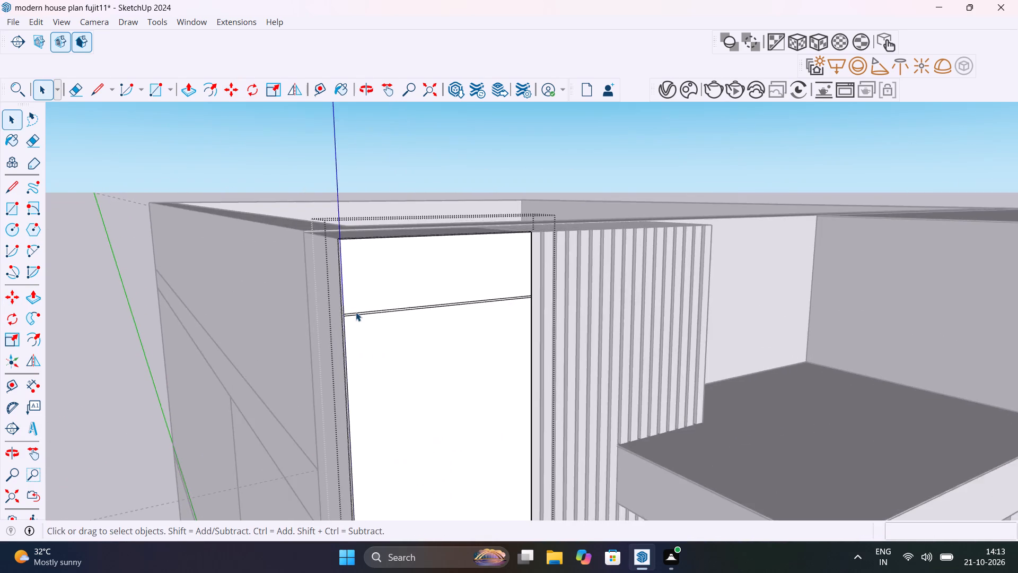
scroll(355, 312, "up", 12)
scroll(308, 329, "up", 6)
left_click(338, 314)
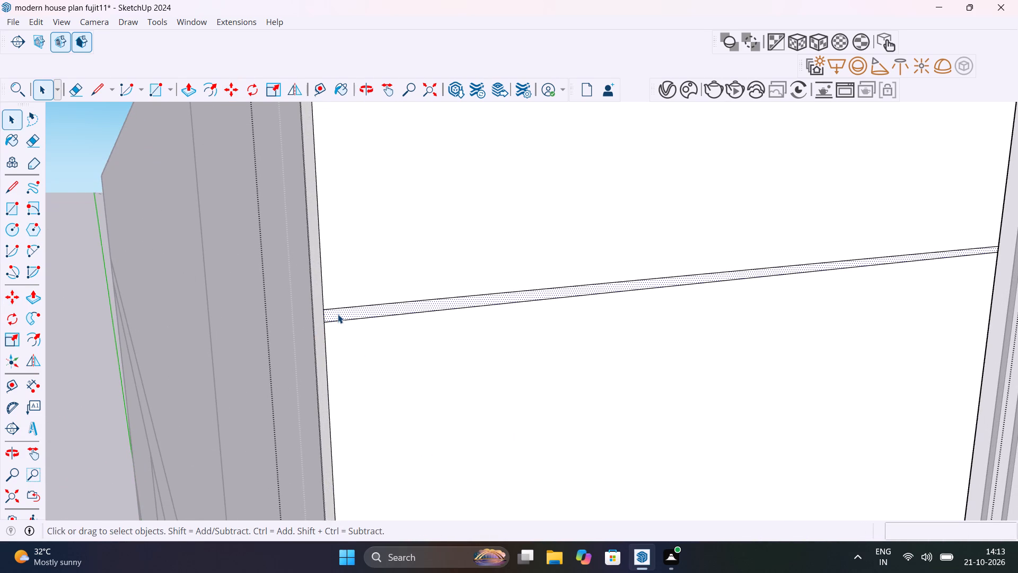
double_click(338, 314)
key("m")
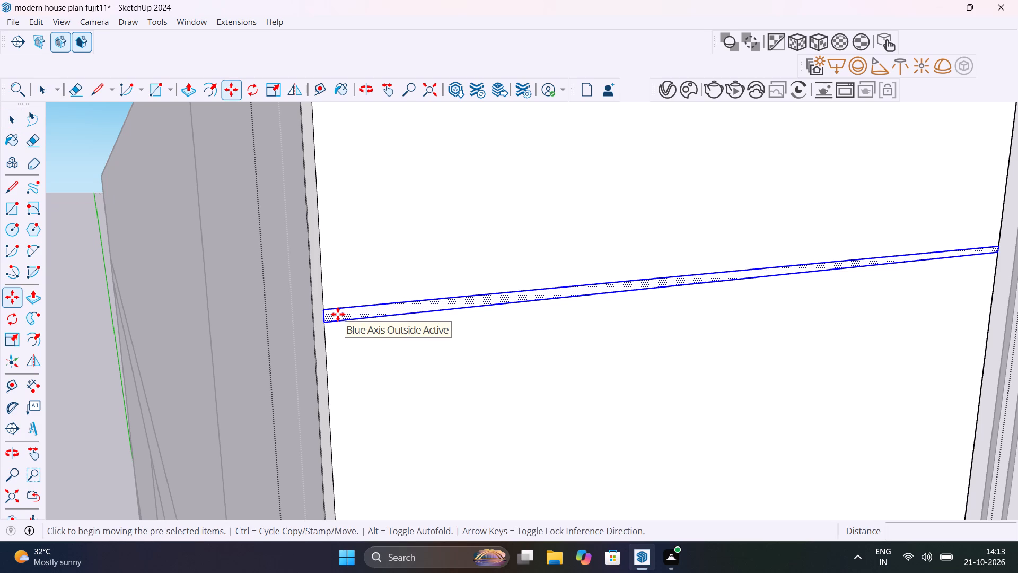
left_click(327, 324)
scroll(335, 351, "down", 15)
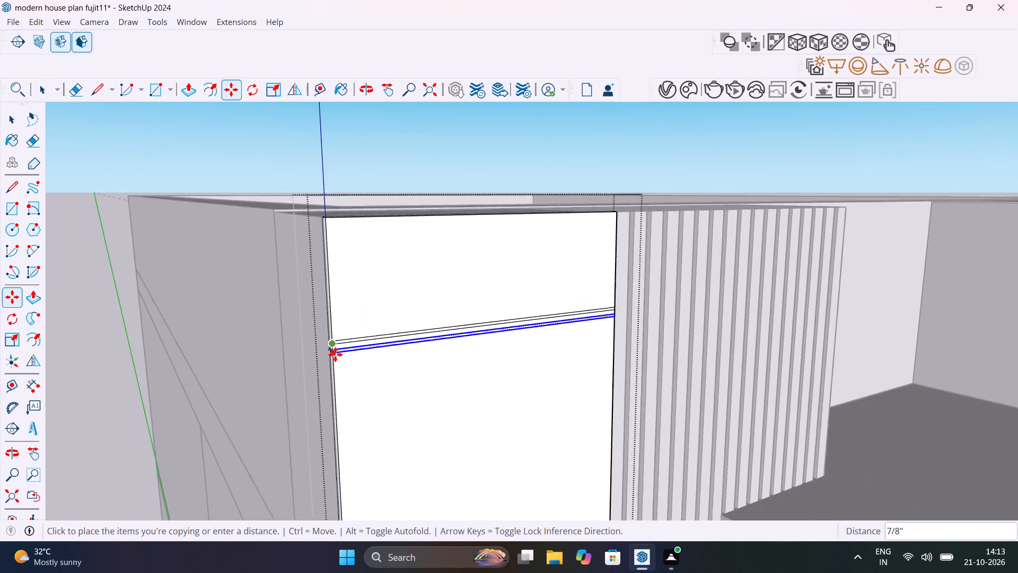
scroll(335, 354, "down", 9)
middle_click_drag(357, 399, 473, 179, "shift")
scroll(459, 362, "down", 7)
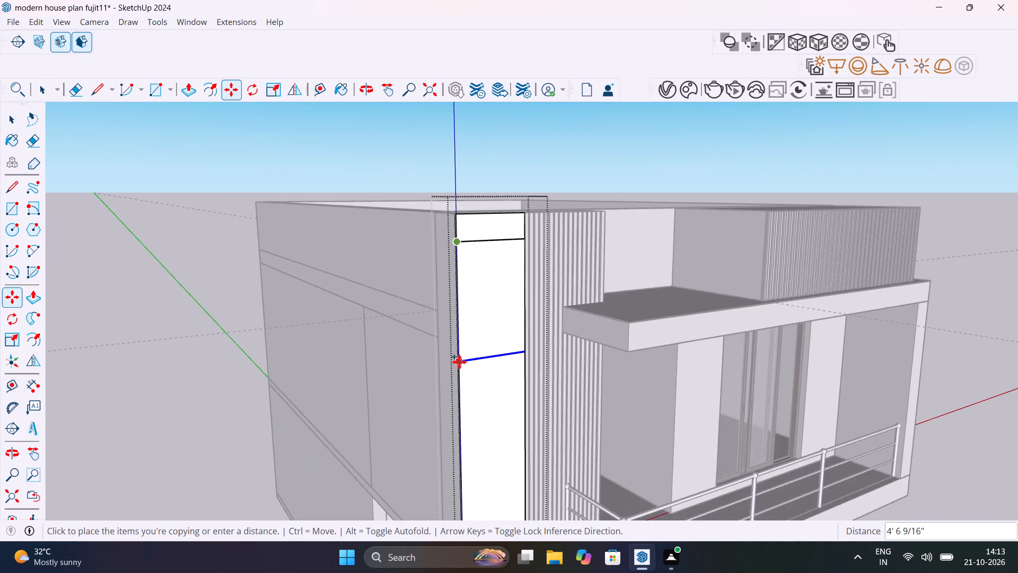
scroll(459, 362, "down", 15)
scroll(468, 413, "up", 20)
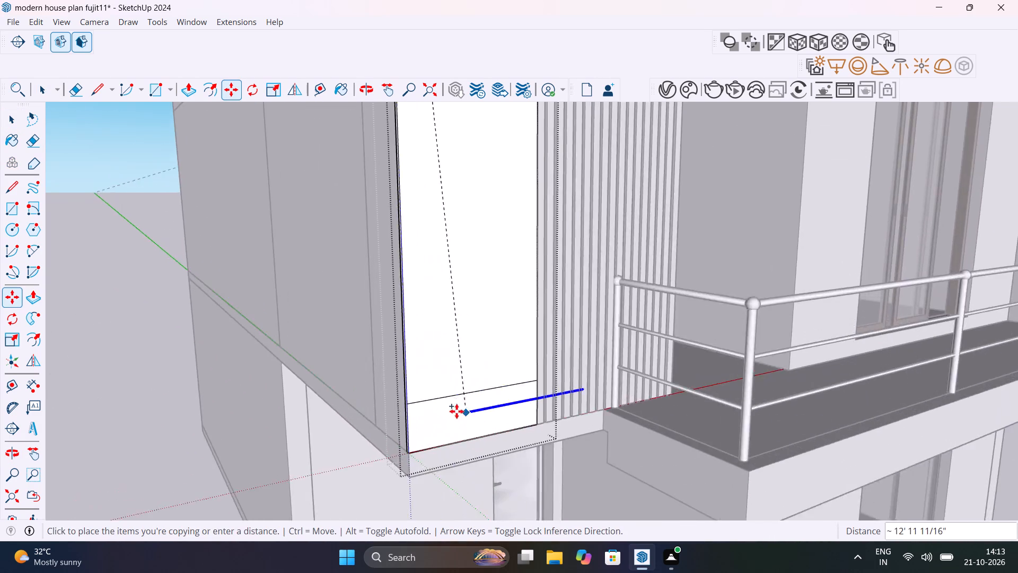
scroll(457, 411, "up", 5)
scroll(379, 388, "up", 15)
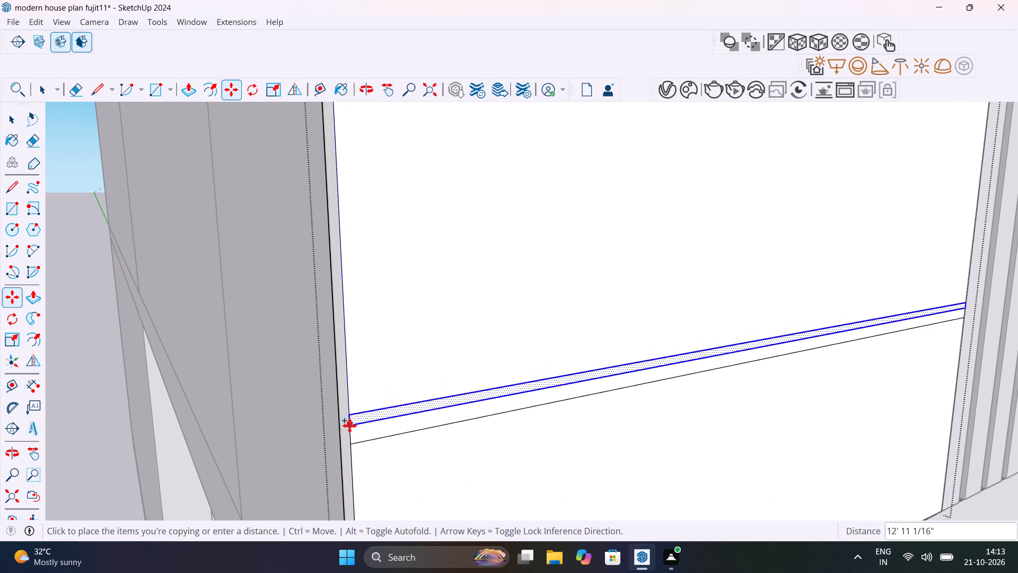
left_click(352, 439)
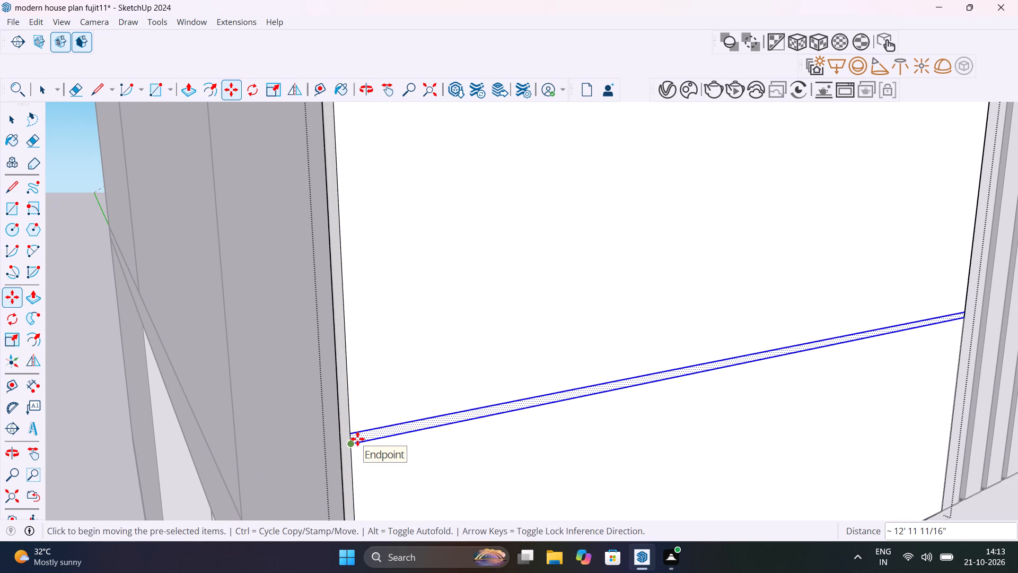
scroll(357, 439, "down", 17)
type("7/")
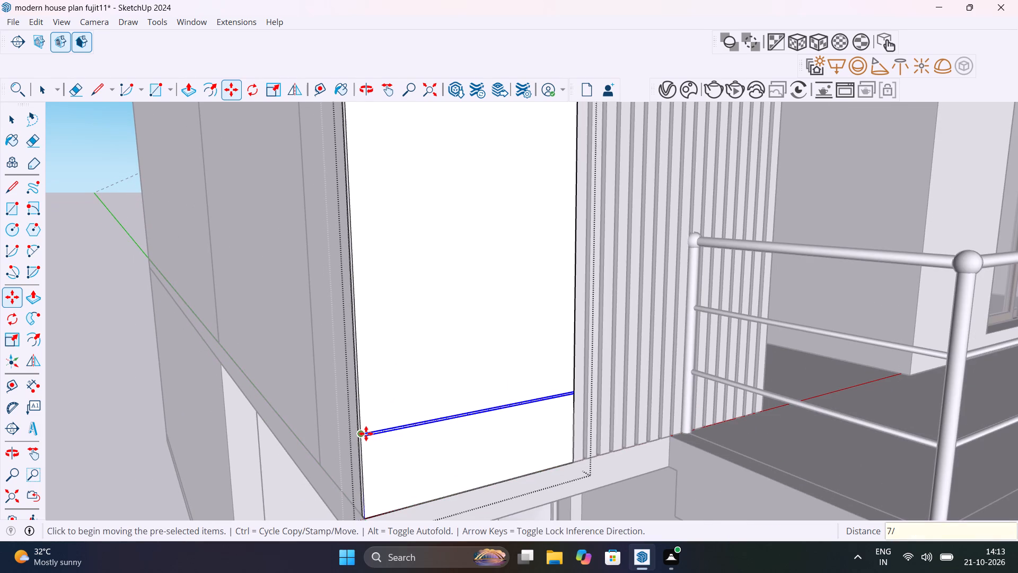
key("Return")
key("space")
Push the lowest strip inward 1", to the rear edge of the panel's side.
scroll(373, 440, "up", 13)
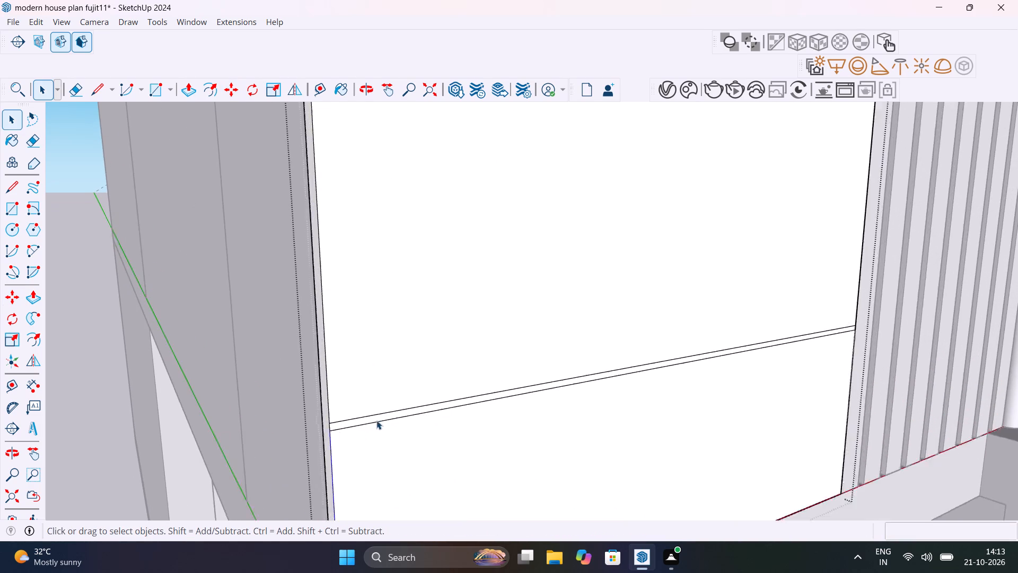
scroll(376, 420, "up", 2)
left_click(318, 426)
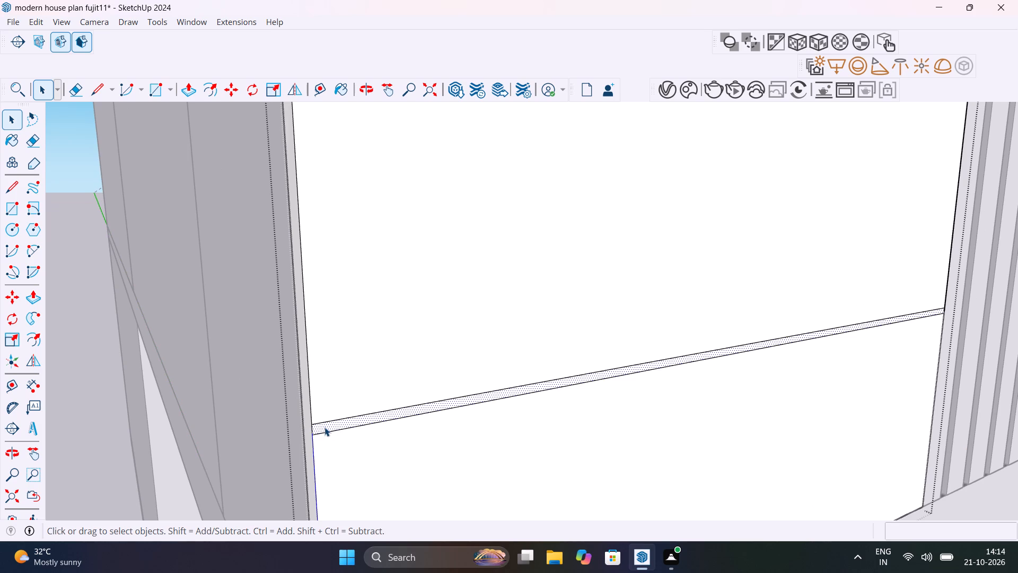
key("p")
left_click(324, 427)
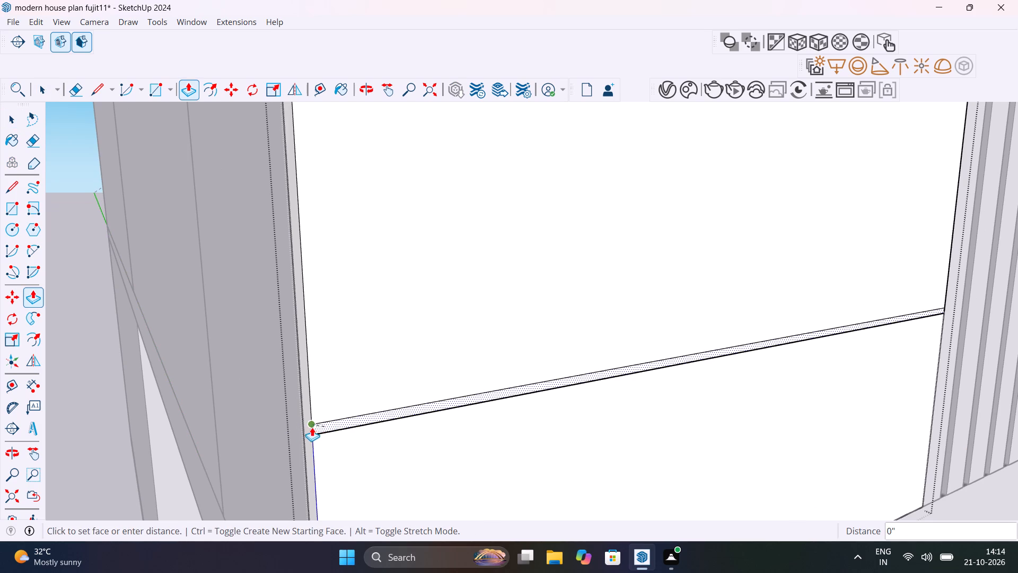
left_click(301, 421)
scroll(311, 442, "down", 17)
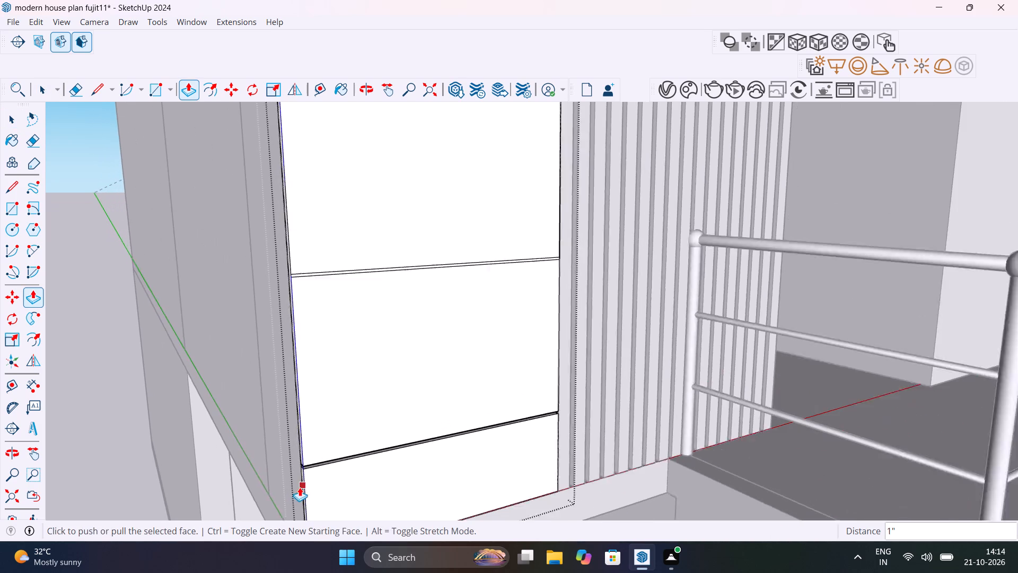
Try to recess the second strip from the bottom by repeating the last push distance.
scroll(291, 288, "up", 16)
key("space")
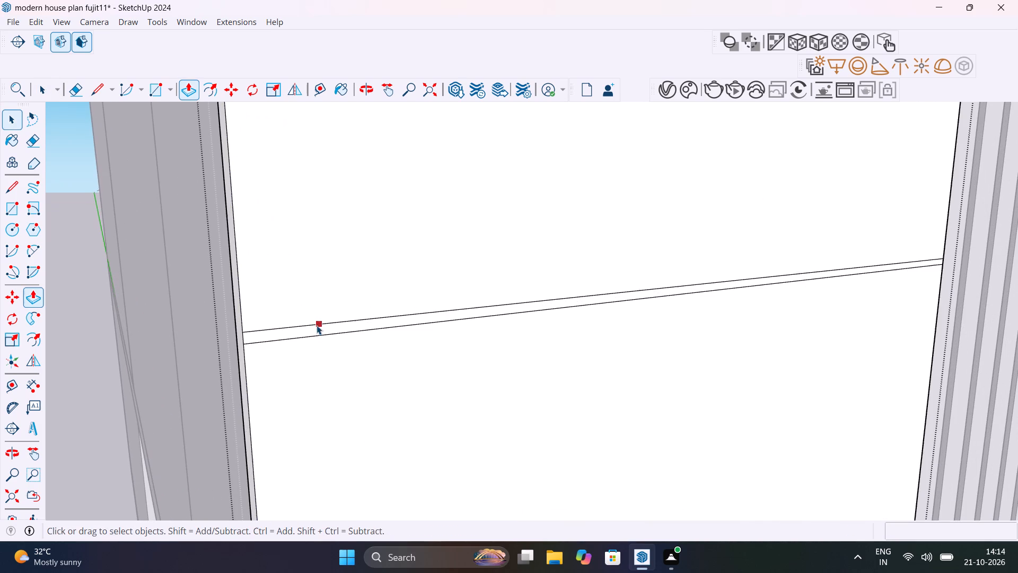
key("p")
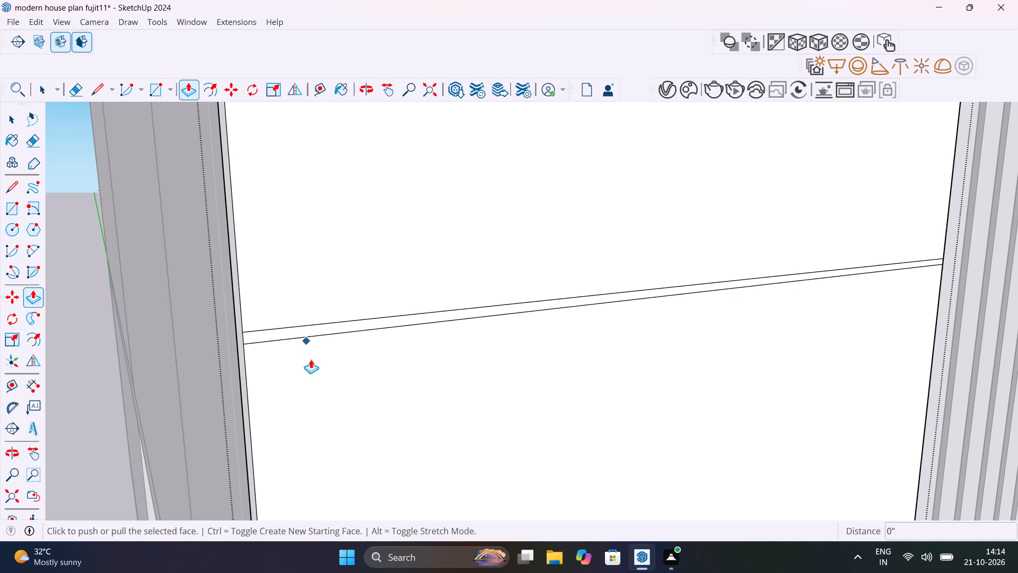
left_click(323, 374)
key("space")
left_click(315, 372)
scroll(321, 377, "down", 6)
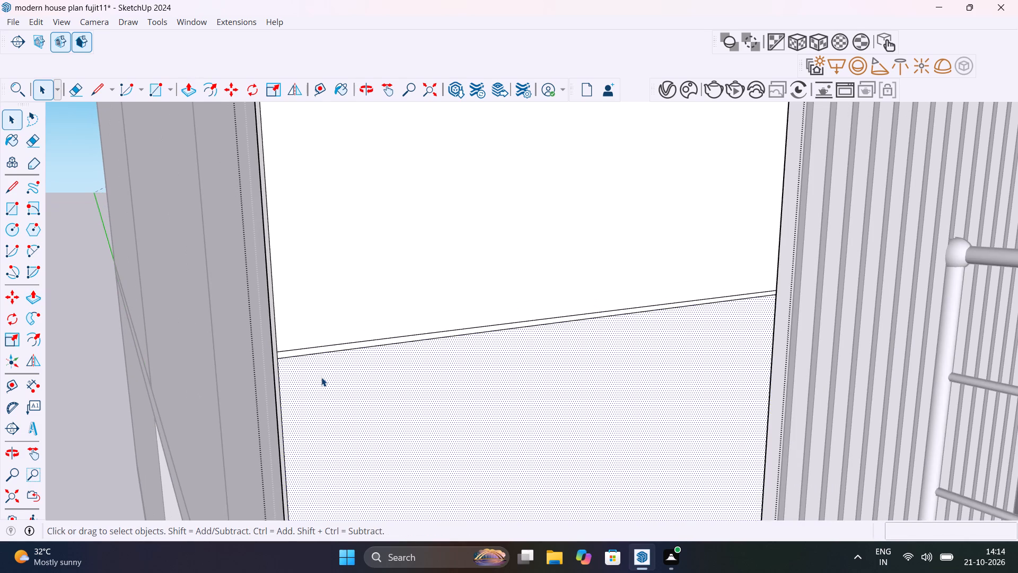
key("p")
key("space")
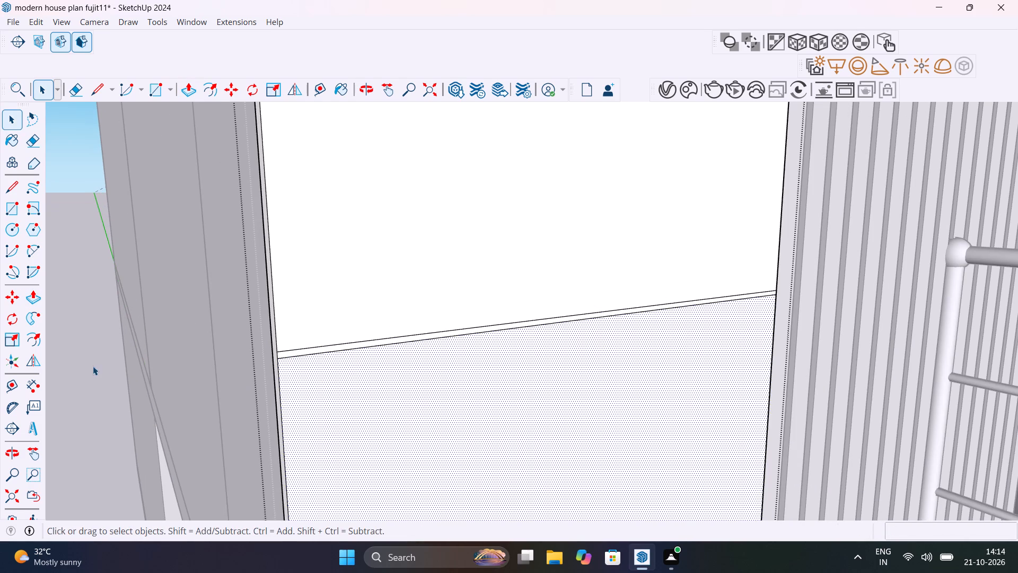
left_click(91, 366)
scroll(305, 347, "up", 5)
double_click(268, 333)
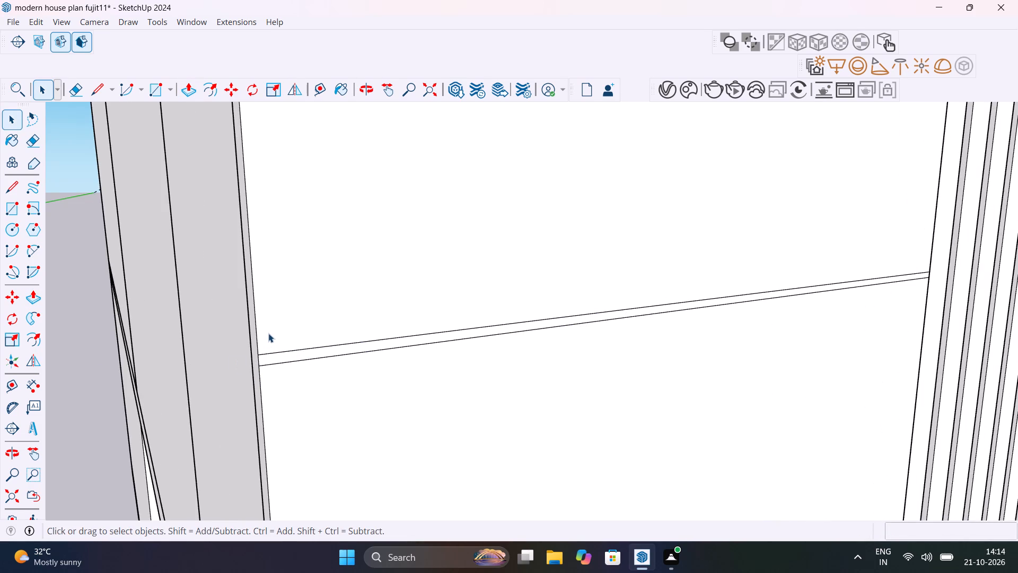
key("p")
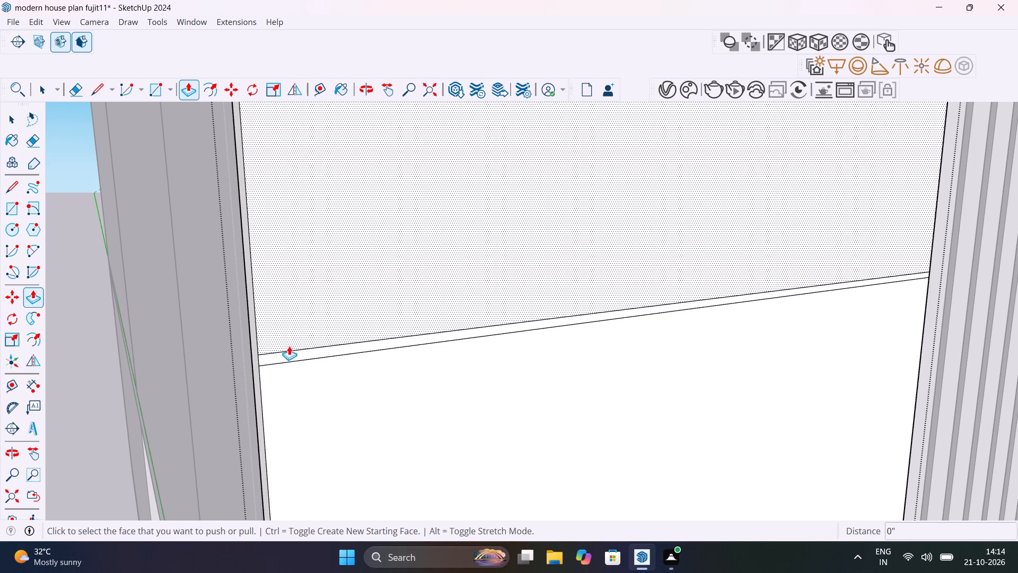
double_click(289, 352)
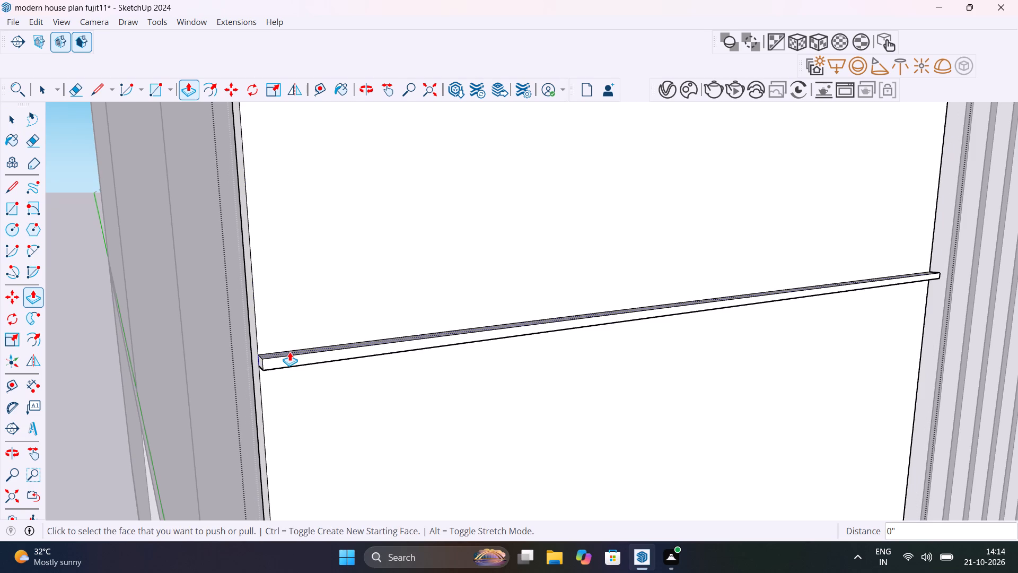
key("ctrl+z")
Push the second, third and fourth strips from the bottom inward 1" to form recessed grooves.
left_click(289, 352)
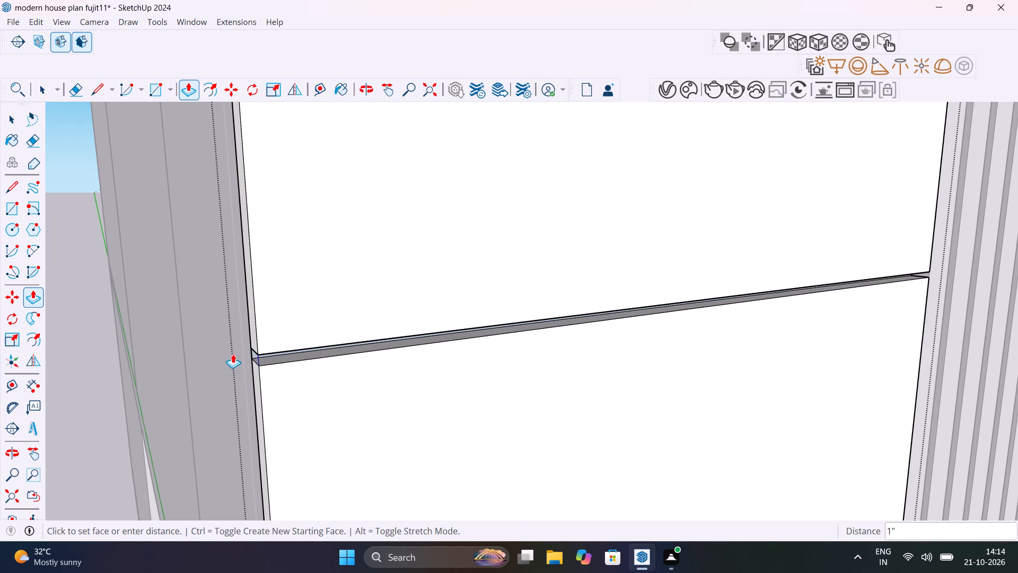
left_click(248, 352)
scroll(308, 361, "down", 18)
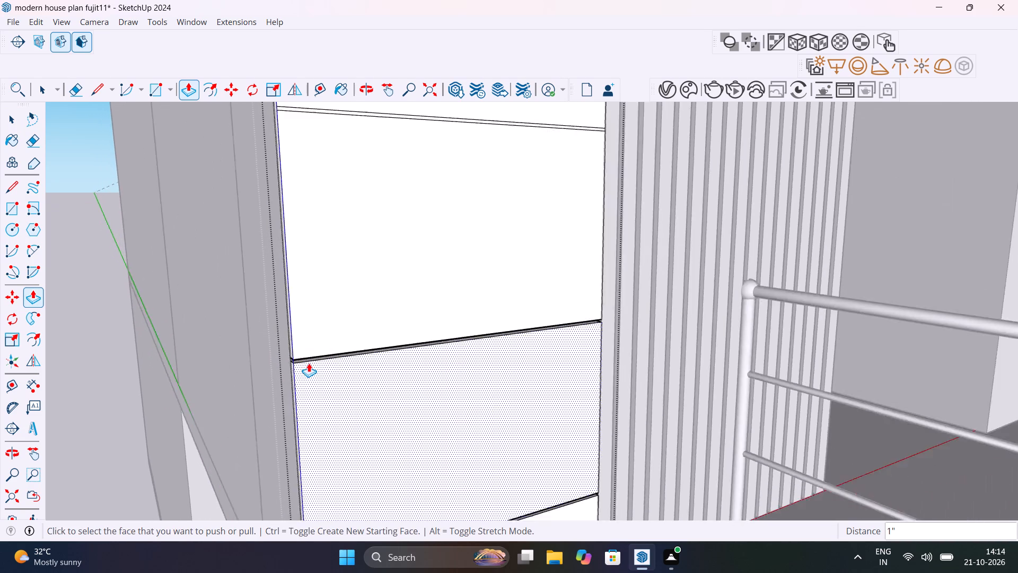
scroll(309, 363, "down", 5)
scroll(302, 264, "up", 20)
scroll(302, 264, "up", 4)
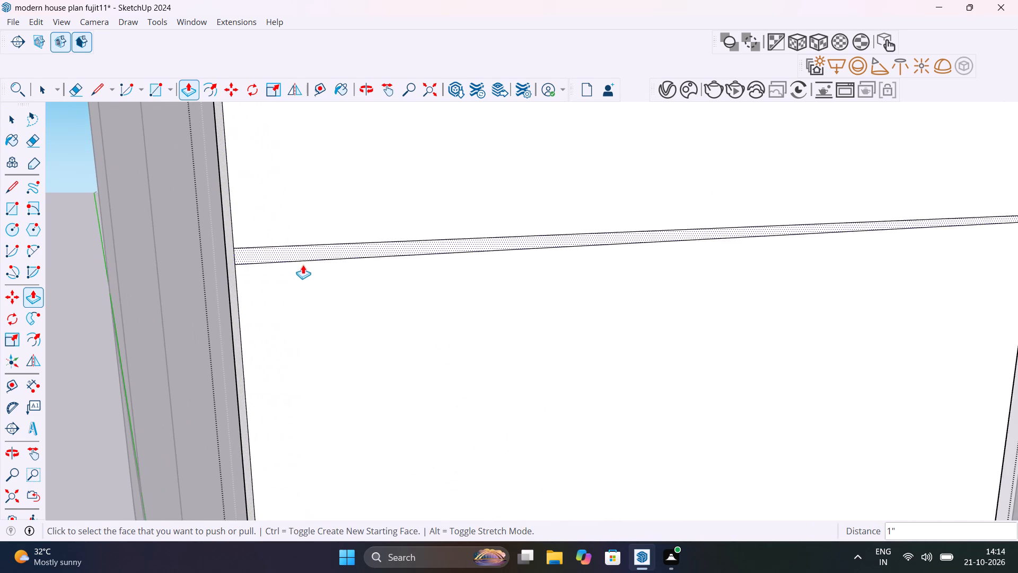
double_click(303, 248)
scroll(303, 254, "down", 17)
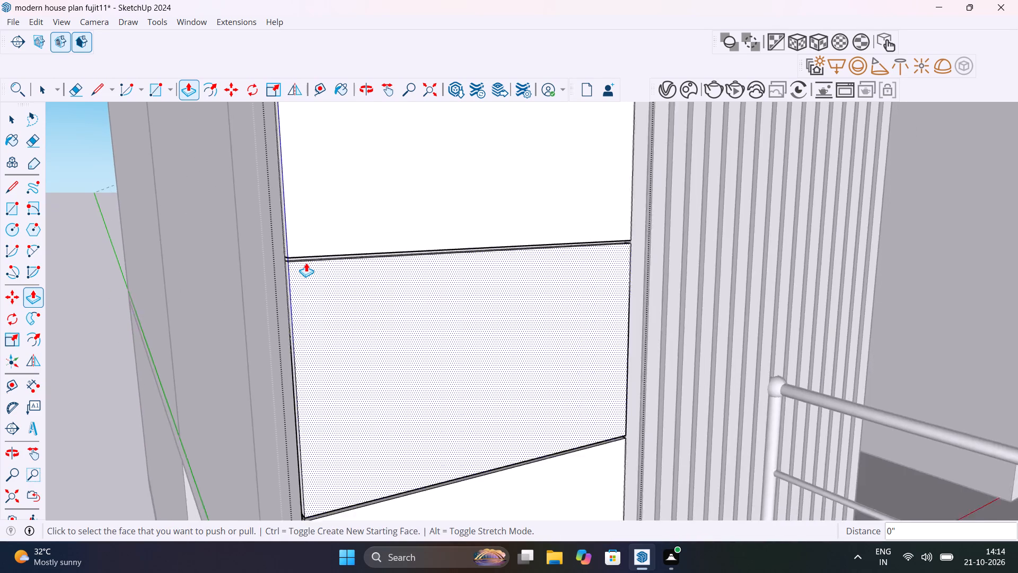
scroll(306, 263, "down", 19)
scroll(314, 215, "up", 15)
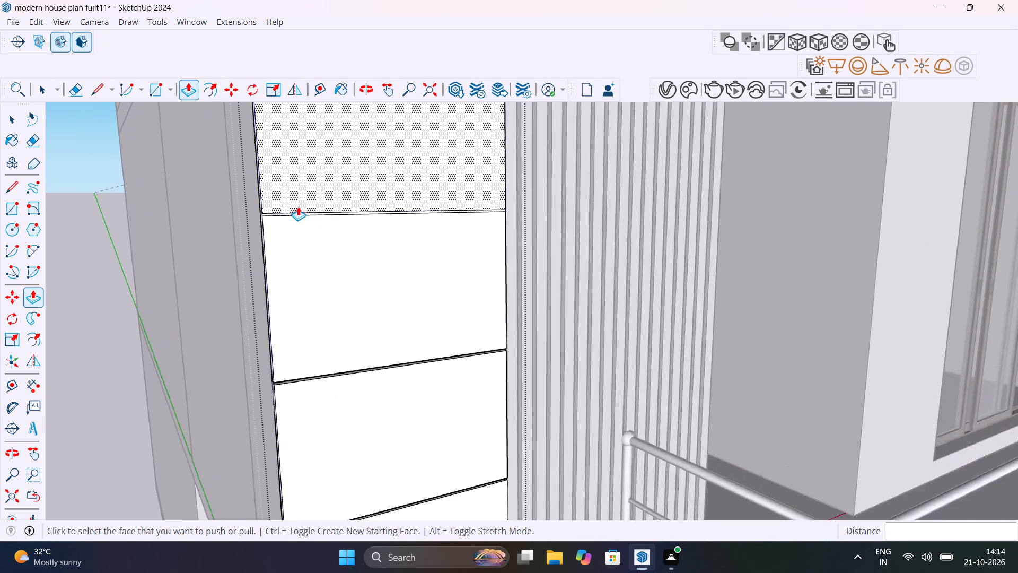
scroll(298, 206, "up", 18)
double_click(312, 238)
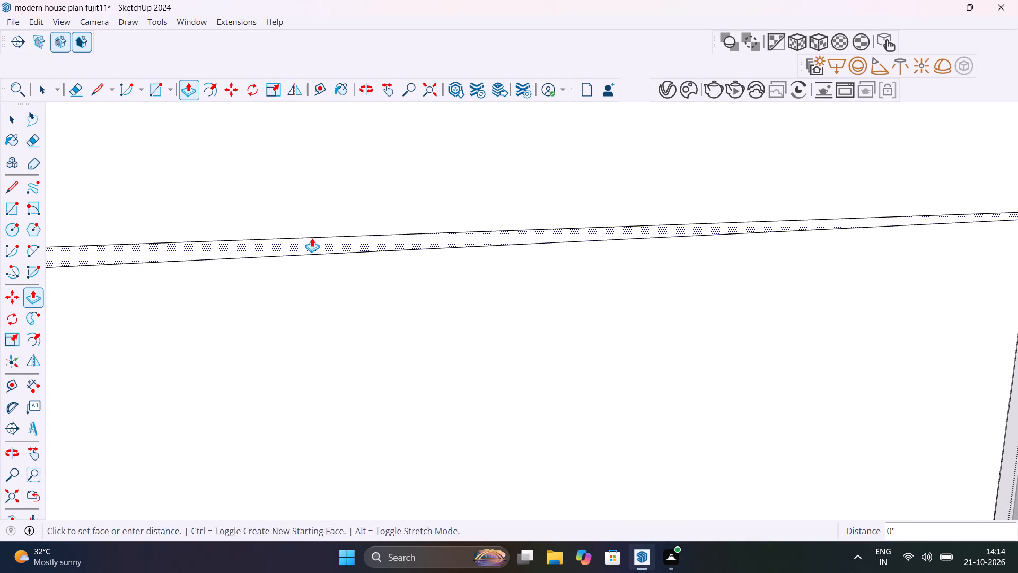
scroll(312, 238, "down", 20)
scroll(312, 238, "down", 9)
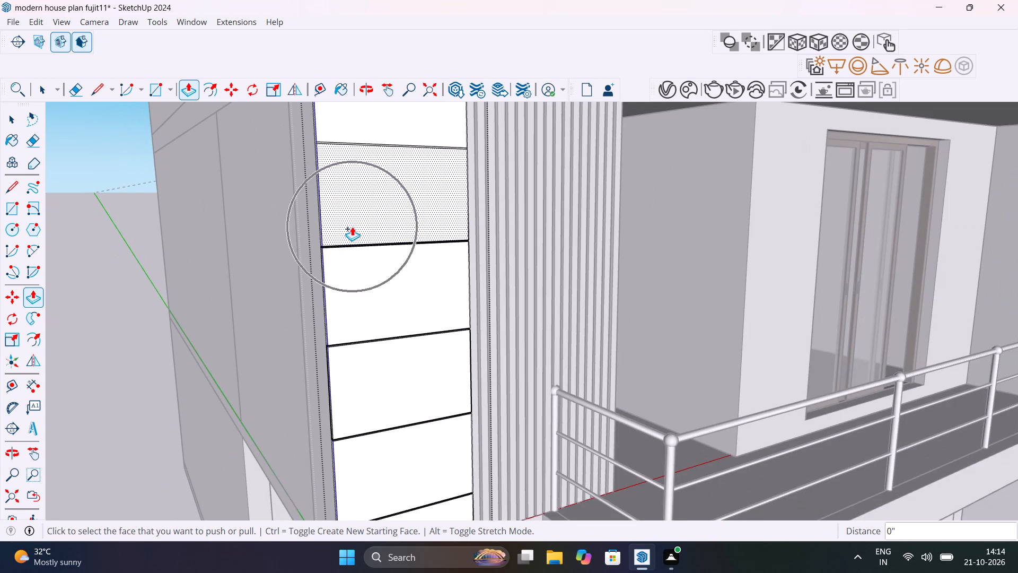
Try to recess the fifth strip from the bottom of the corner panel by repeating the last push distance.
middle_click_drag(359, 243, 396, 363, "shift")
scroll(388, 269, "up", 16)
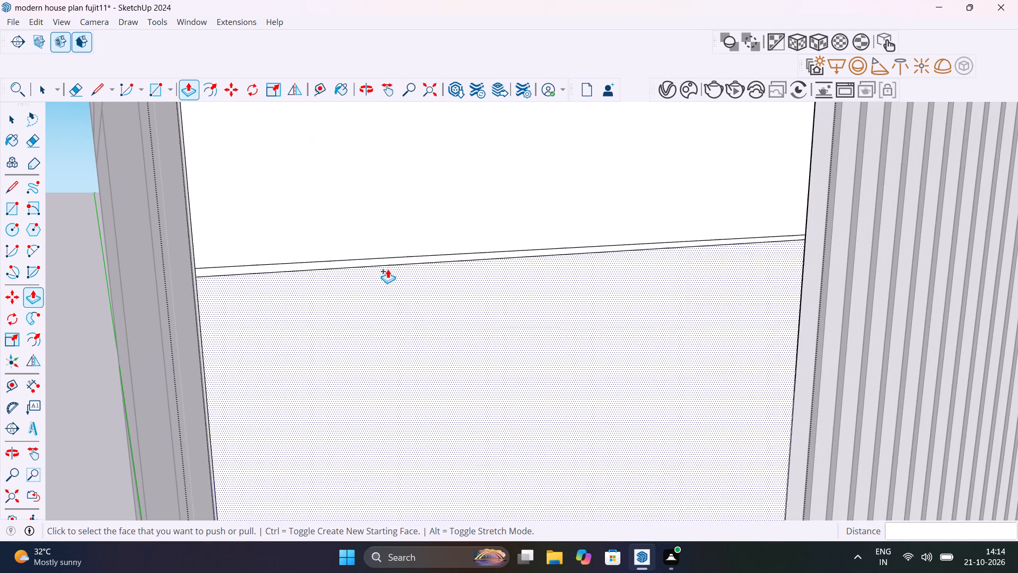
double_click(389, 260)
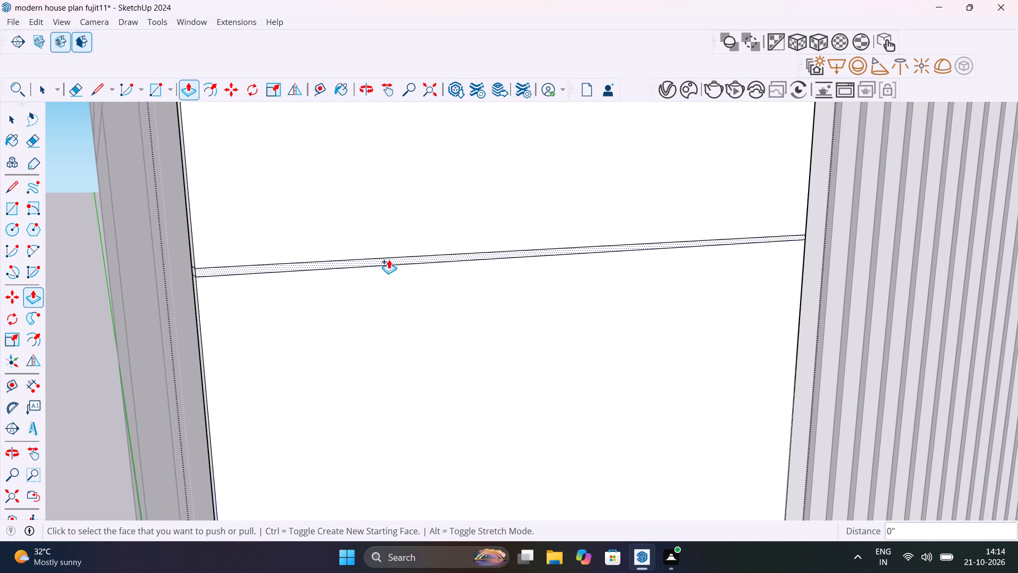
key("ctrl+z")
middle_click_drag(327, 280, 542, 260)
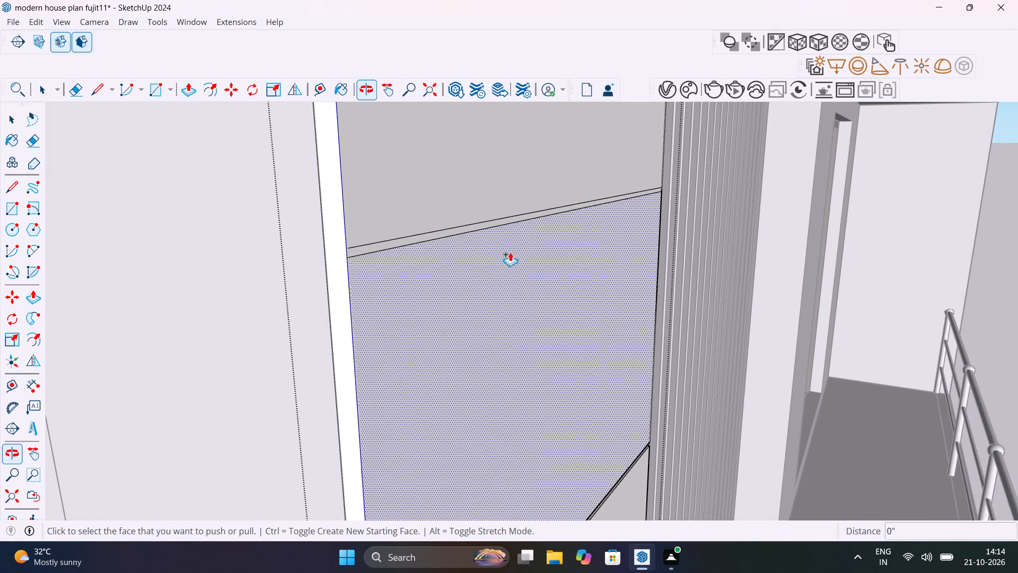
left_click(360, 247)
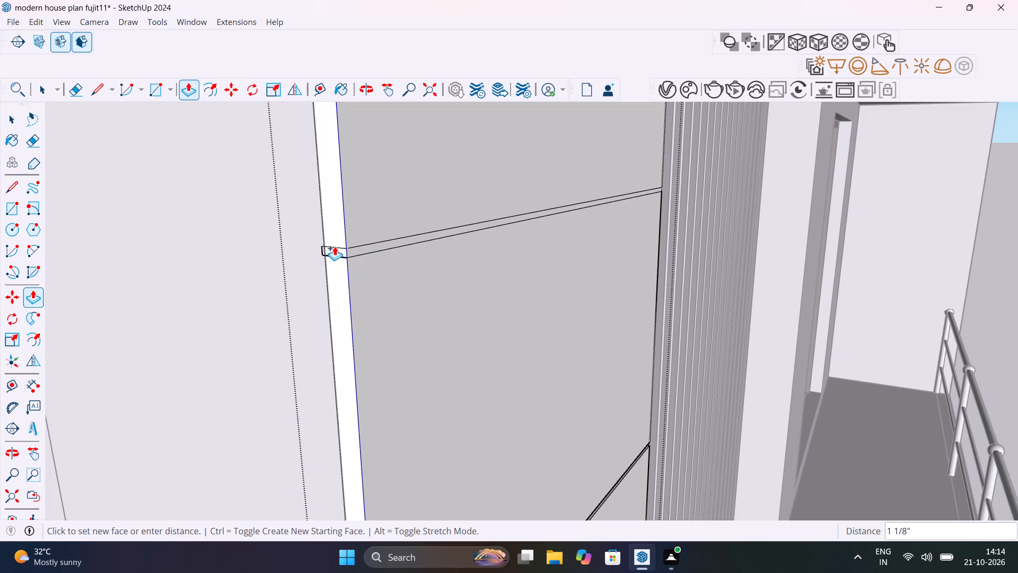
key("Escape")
Push the fifth strip from the bottom inward 1", to the rear edge of the panel's side.
key("space")
scroll(372, 245, "up", 10)
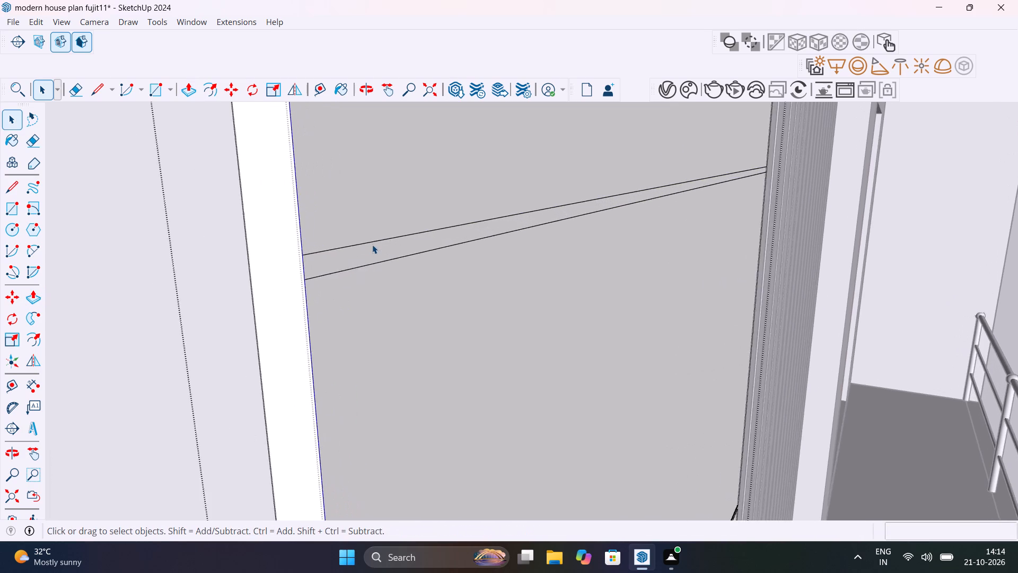
scroll(372, 245, "up", 4)
left_click(282, 271)
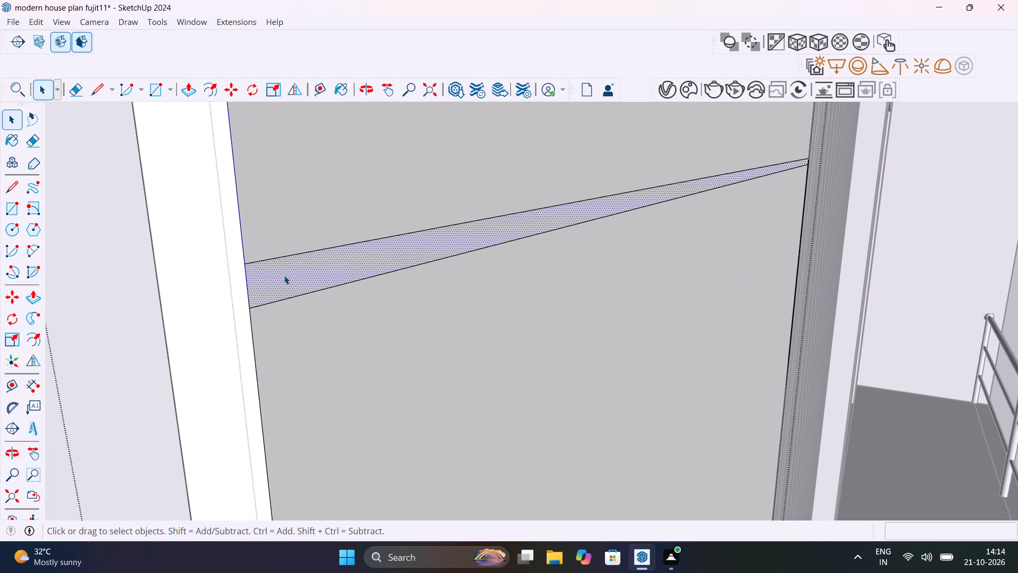
key("p")
left_click(284, 275)
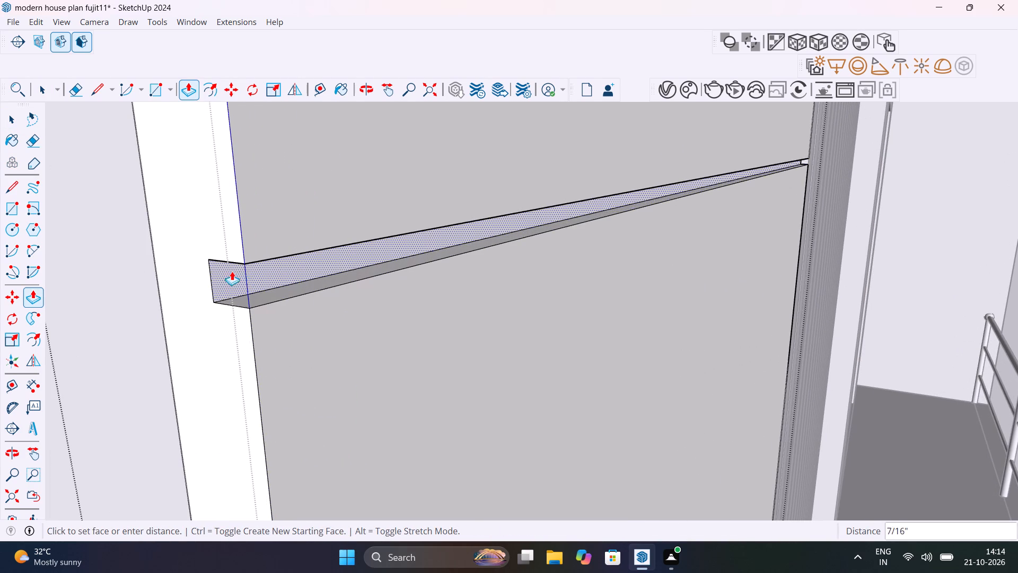
left_click(159, 274)
Push the sixth strip from the bottom inward 1", to the rear edge of the panel's side.
scroll(209, 283, "down", 20)
scroll(209, 283, "down", 1)
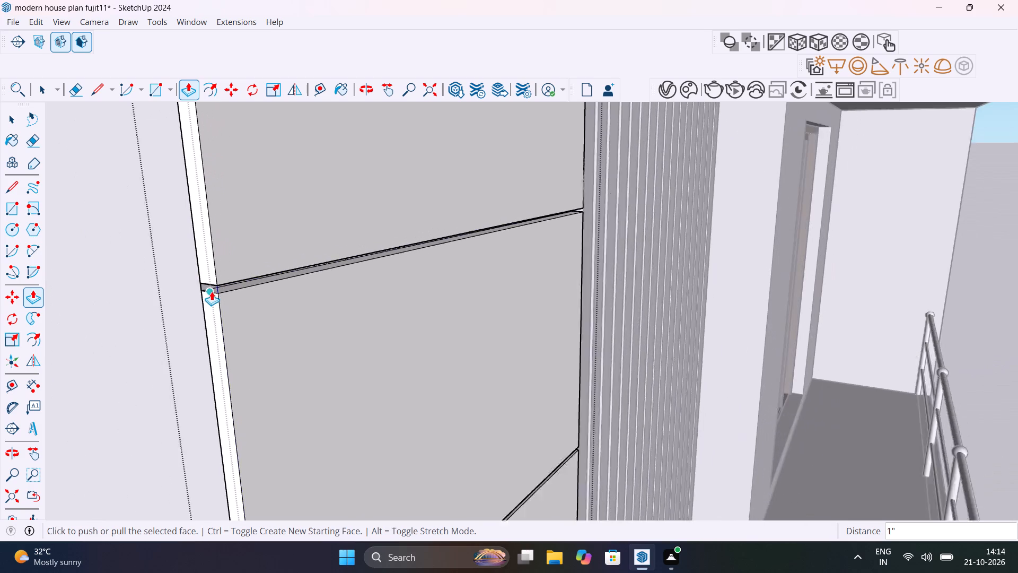
scroll(212, 291, "down", 20)
scroll(212, 291, "down", 5)
scroll(217, 230, "up", 12)
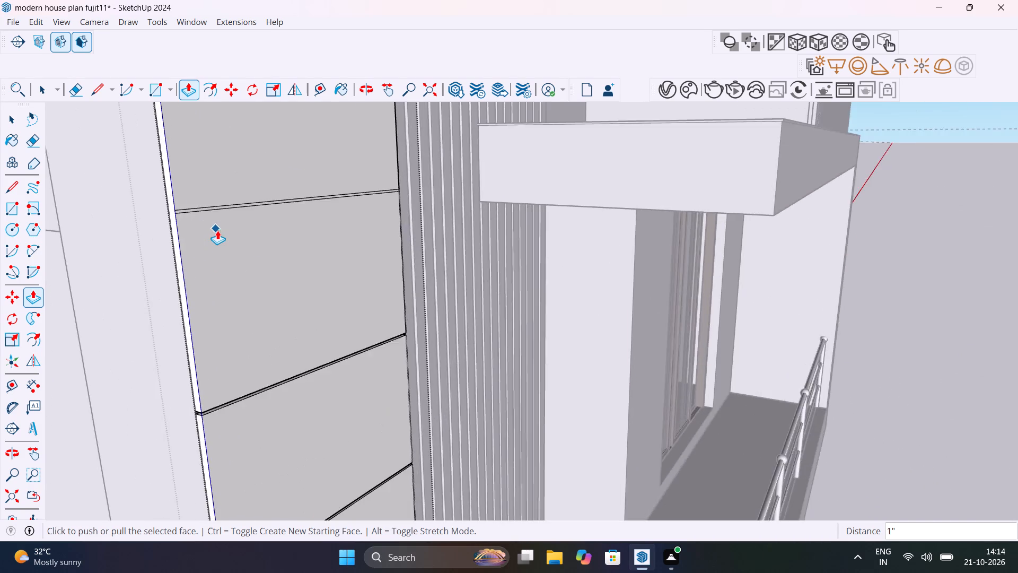
scroll(217, 230, "up", 14)
key("space")
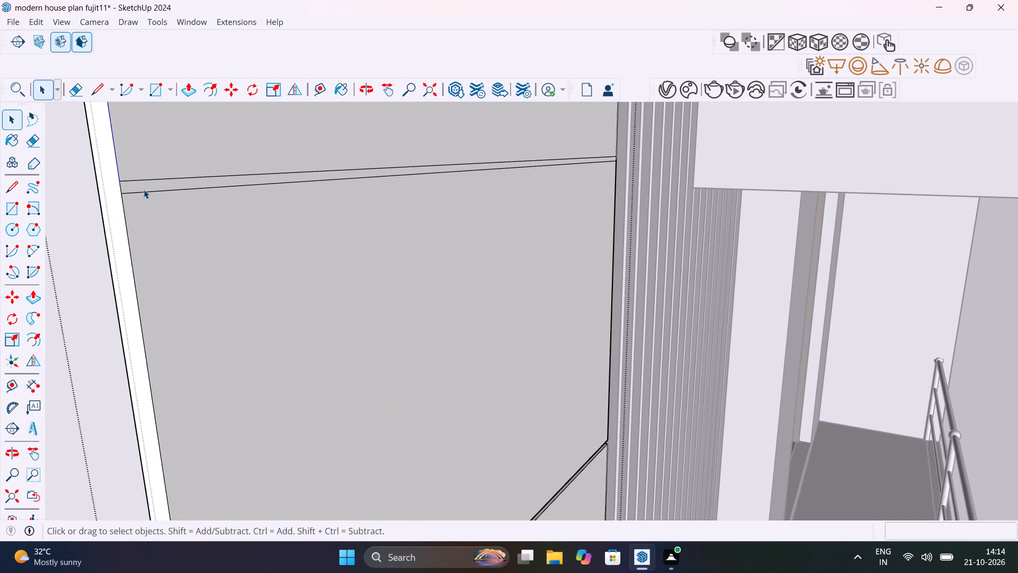
key("p")
key("space")
left_click_drag(175, 262, 181, 267)
scroll(179, 267, "down", 3)
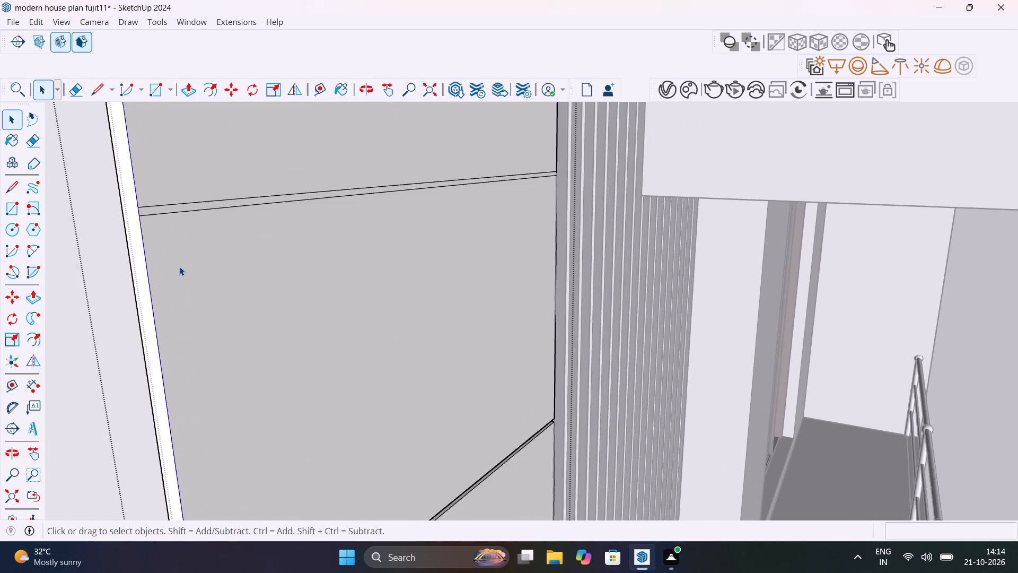
scroll(179, 266, "down", 13)
key("p")
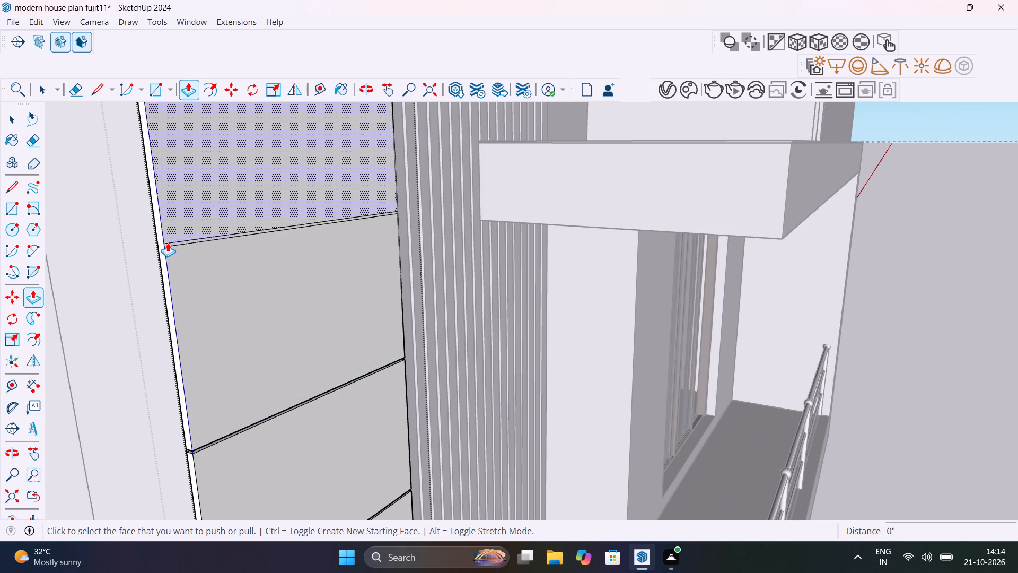
scroll(168, 242, "up", 20)
scroll(168, 242, "up", 6)
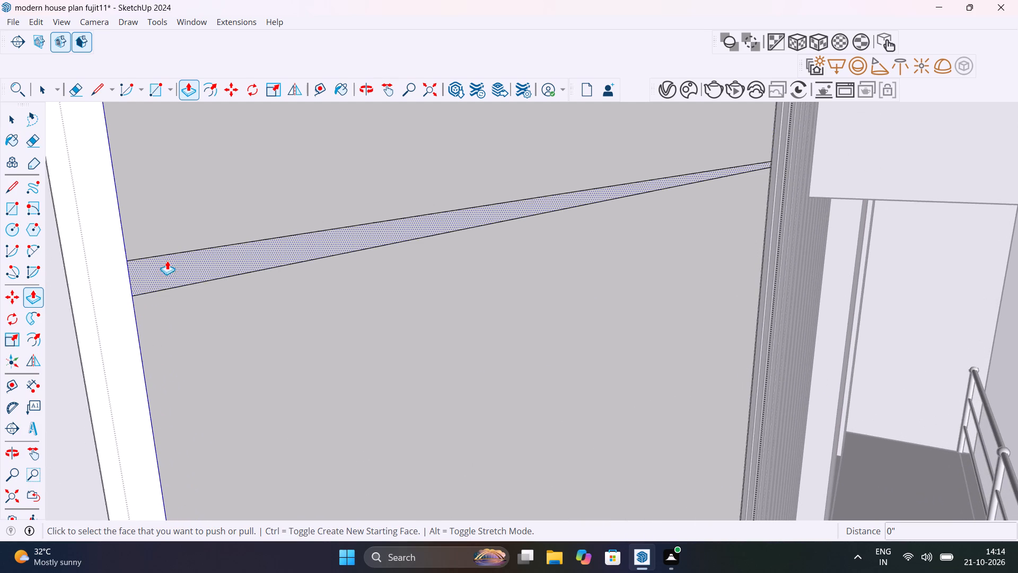
left_click(168, 264)
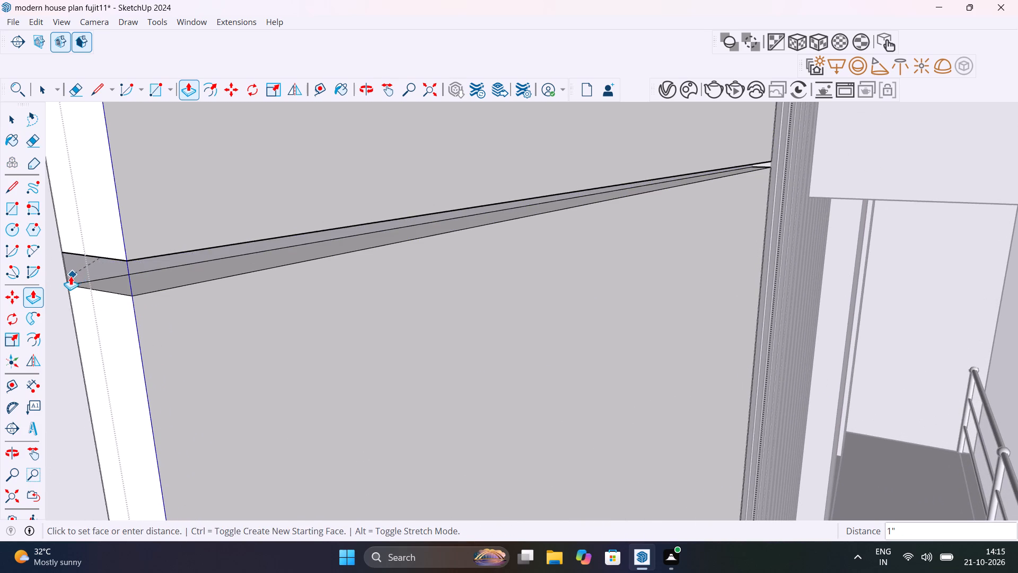
left_click(71, 276)
Recess the seventh strip and the topmost strip by the same 1" push distance, and leave the panel's editing mode.
scroll(129, 275, "down", 20)
scroll(129, 275, "down", 10)
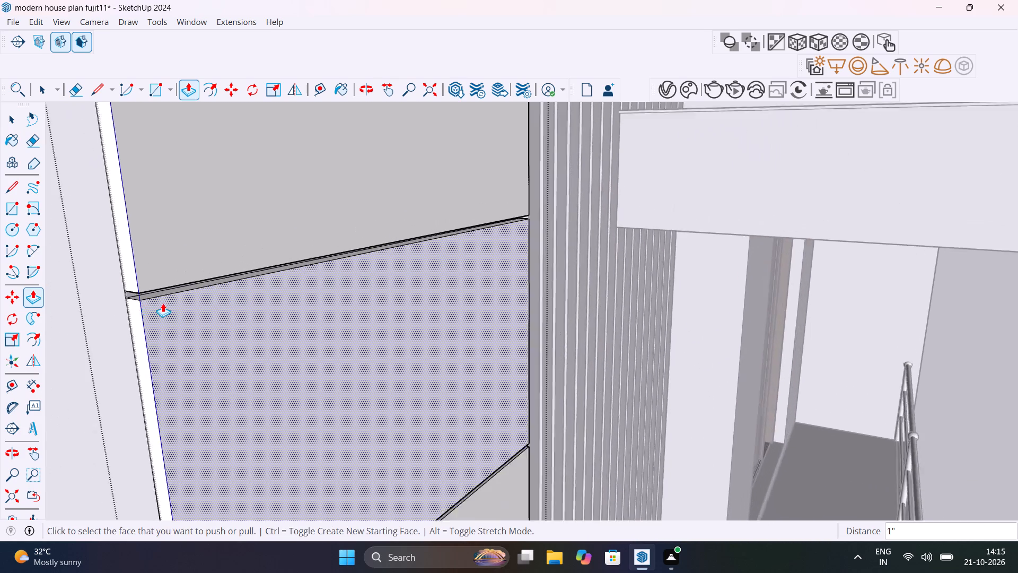
scroll(163, 303, "down", 19)
scroll(137, 188, "up", 15)
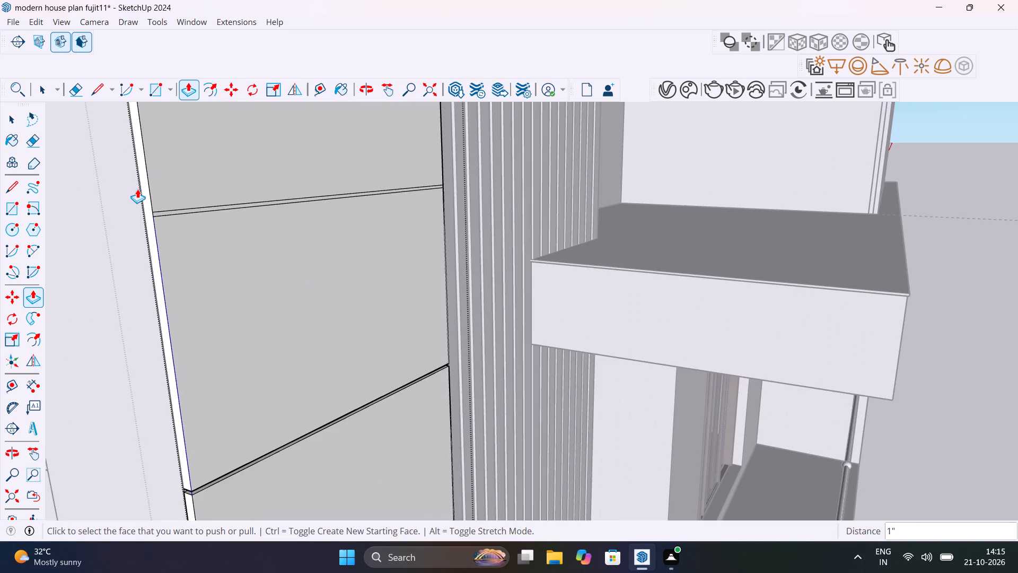
scroll(137, 189, "up", 11)
scroll(233, 242, "up", 7)
double_click(216, 279)
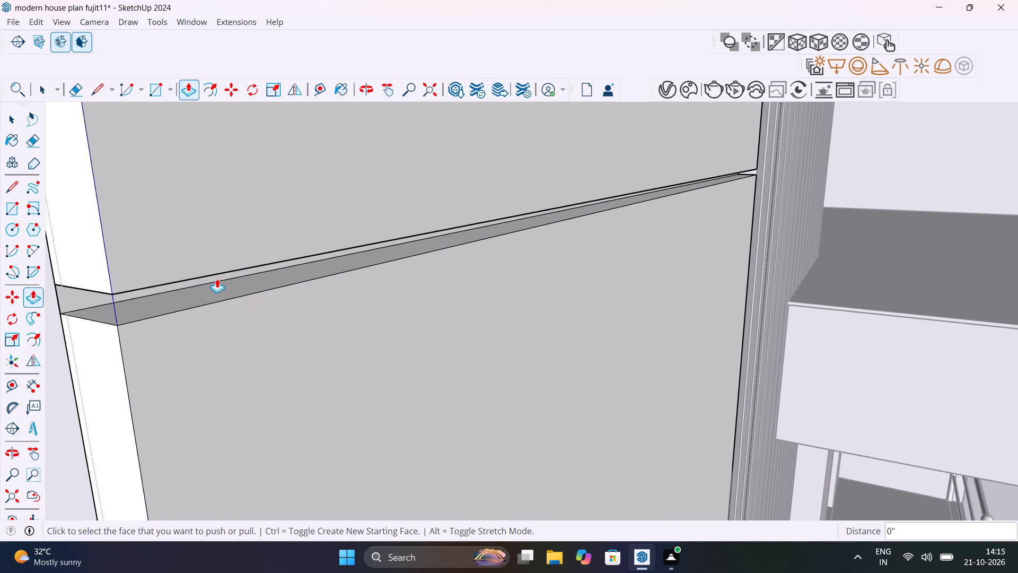
scroll(217, 280, "down", 20)
scroll(217, 280, "down", 20)
scroll(217, 280, "down", 5)
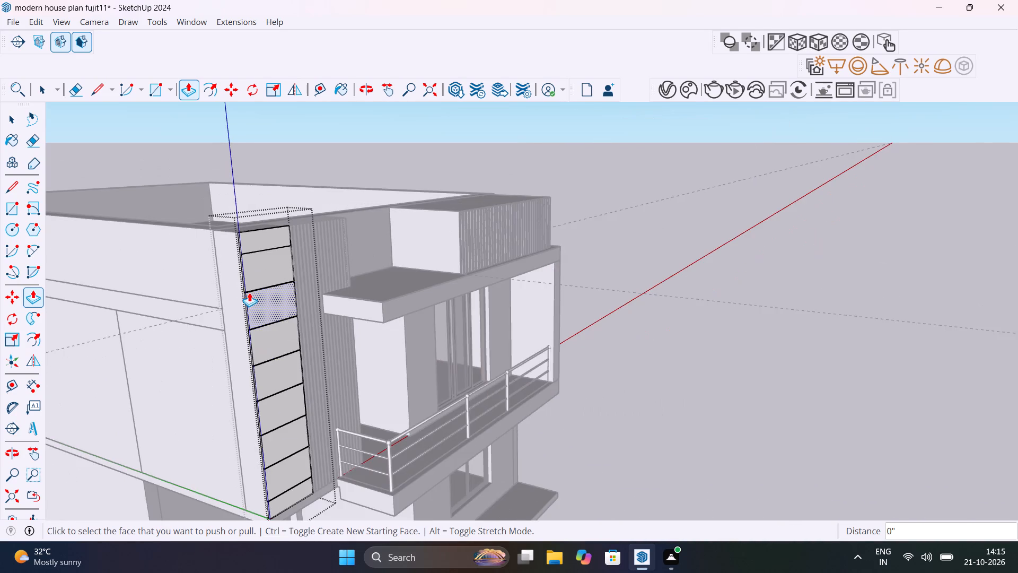
scroll(234, 261, "up", 15)
scroll(201, 265, "up", 11)
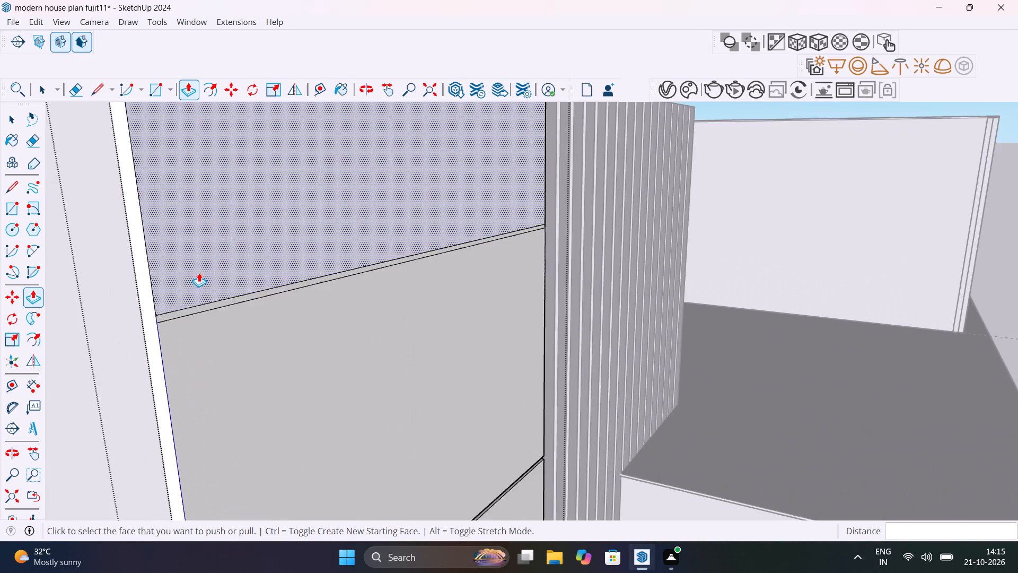
scroll(199, 273, "up", 13)
double_click(177, 357)
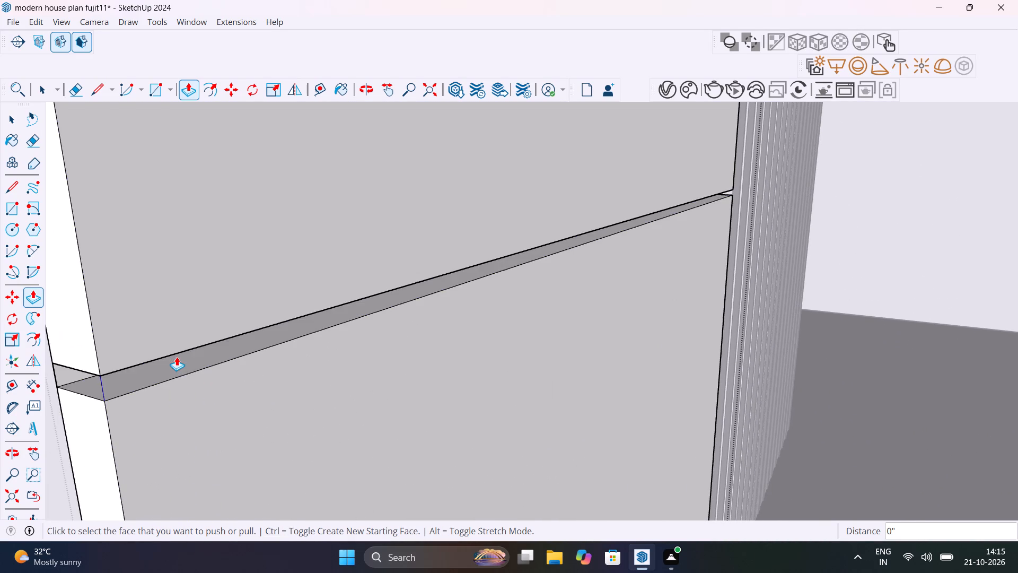
scroll(177, 357, "down", 16)
key("space")
scroll(204, 355, "down", 20)
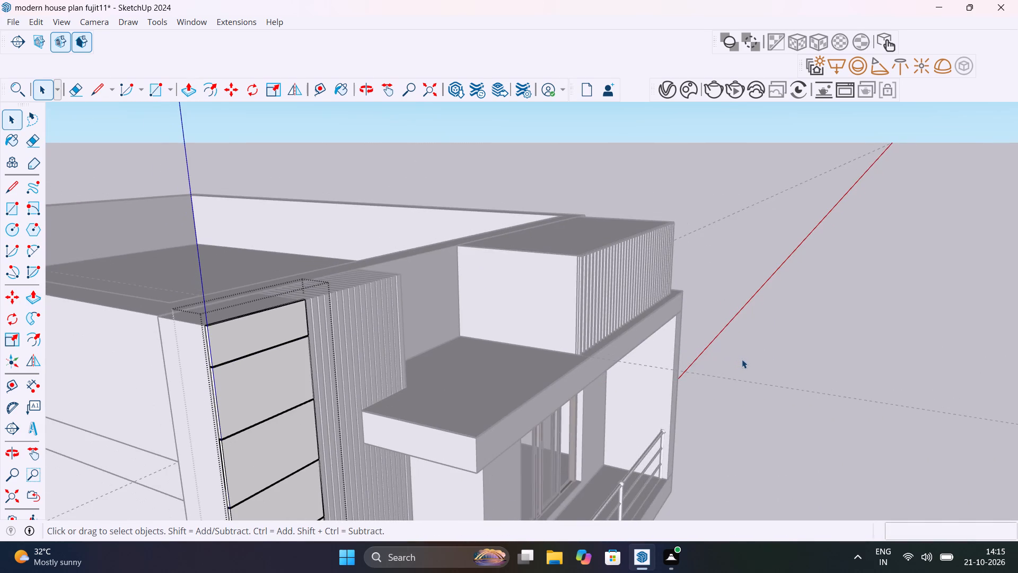
left_click(742, 359)
Examine the grooved corner panel and the house exterior from the front, the side, above and below.
middle_click_drag(740, 359, 525, 264)
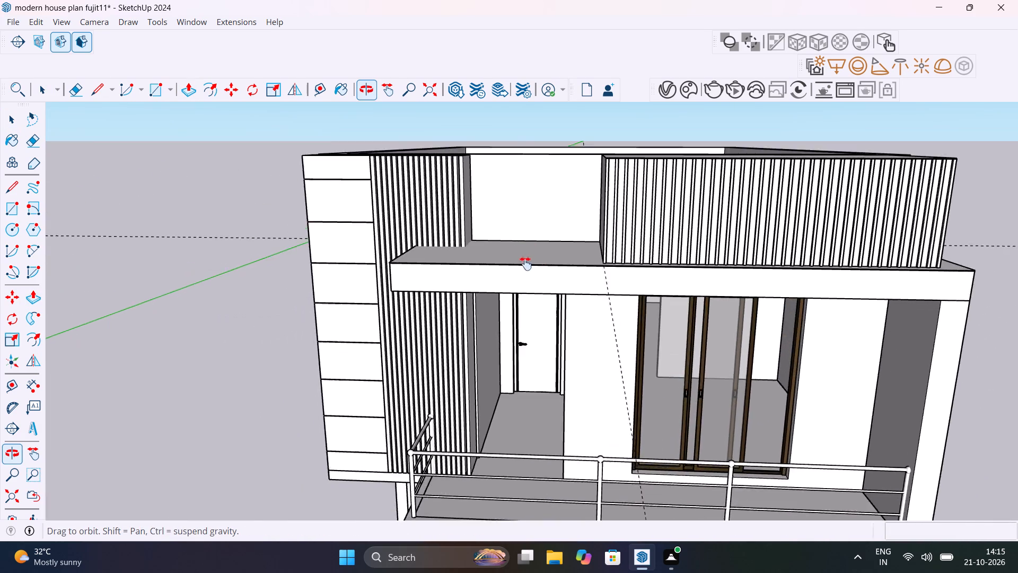
middle_click_drag(525, 264, 671, 349)
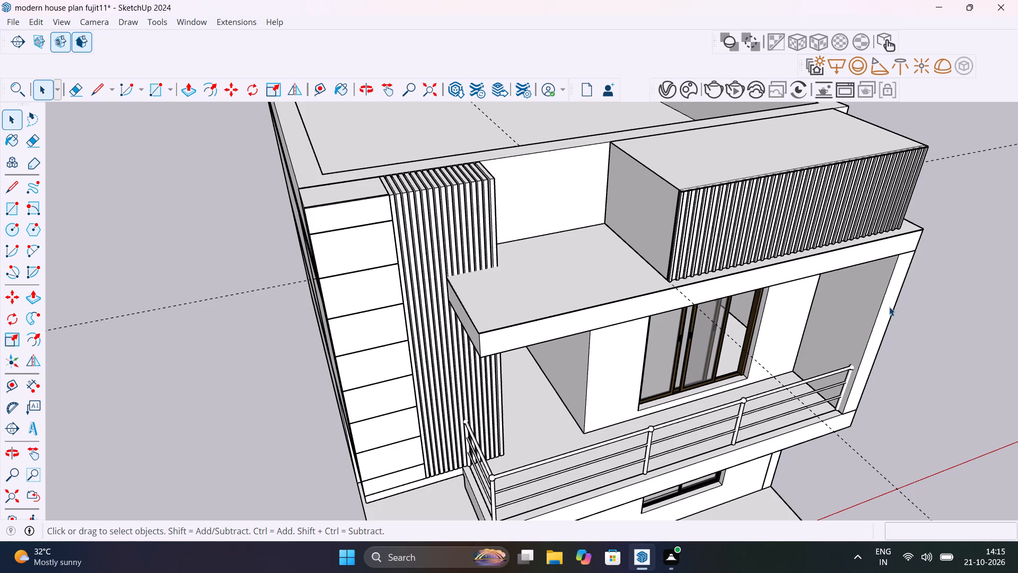
scroll(909, 249, "down", 1)
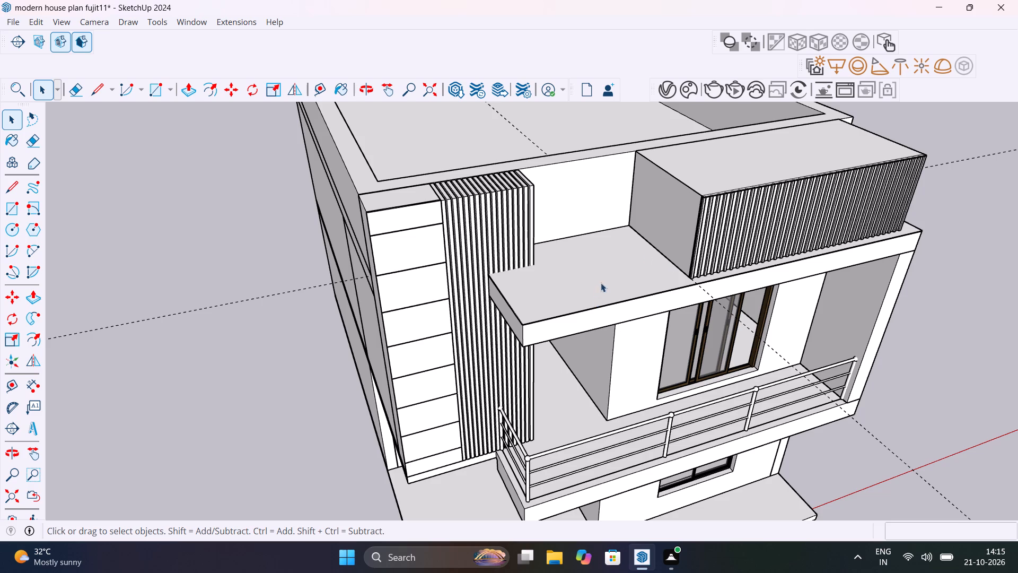
middle_click_drag(649, 307, 521, 171)
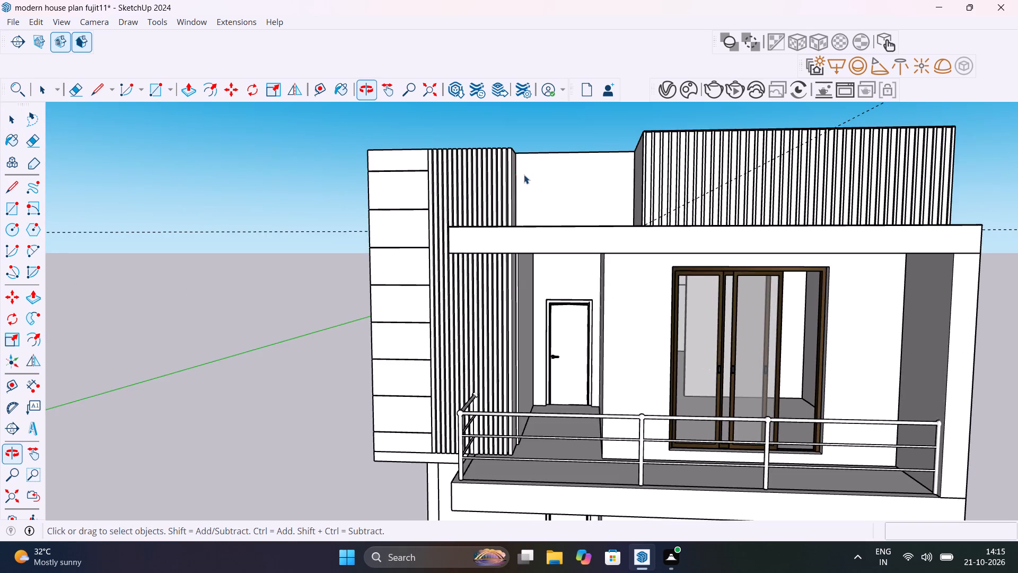
scroll(524, 173, "down", 6)
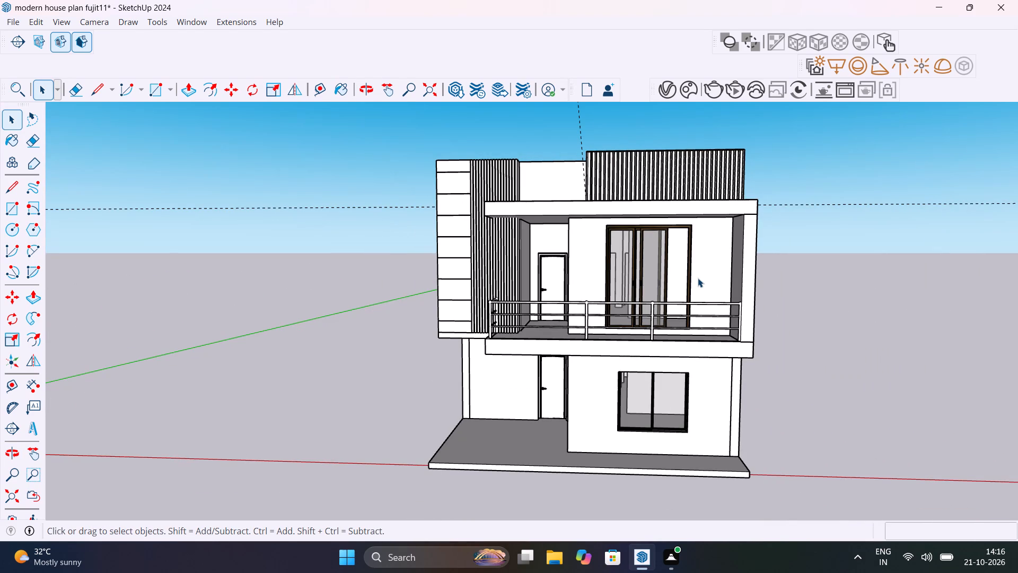
middle_click_drag(655, 356, 657, 331)
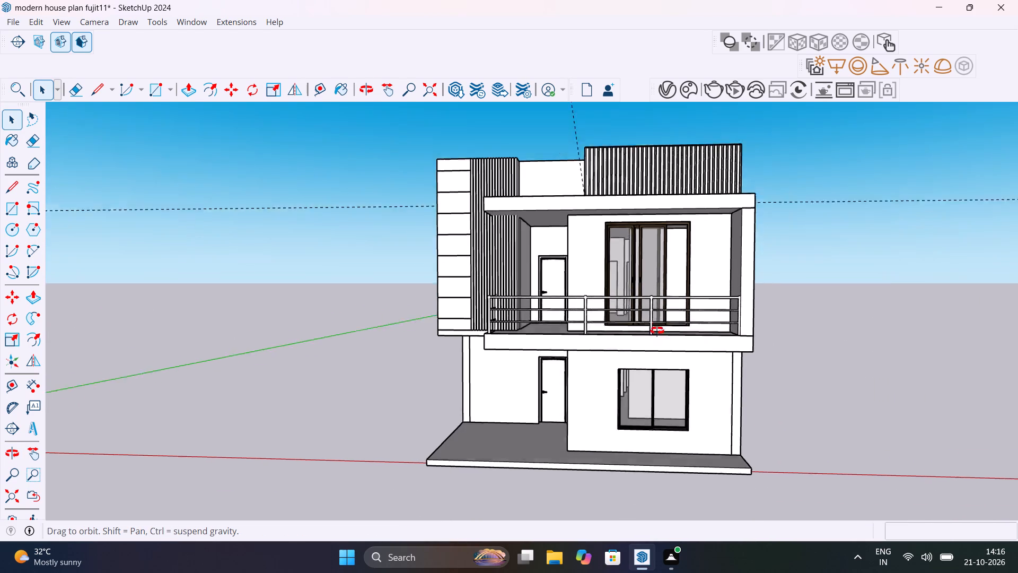
middle_click_drag(657, 331, 986, 275)
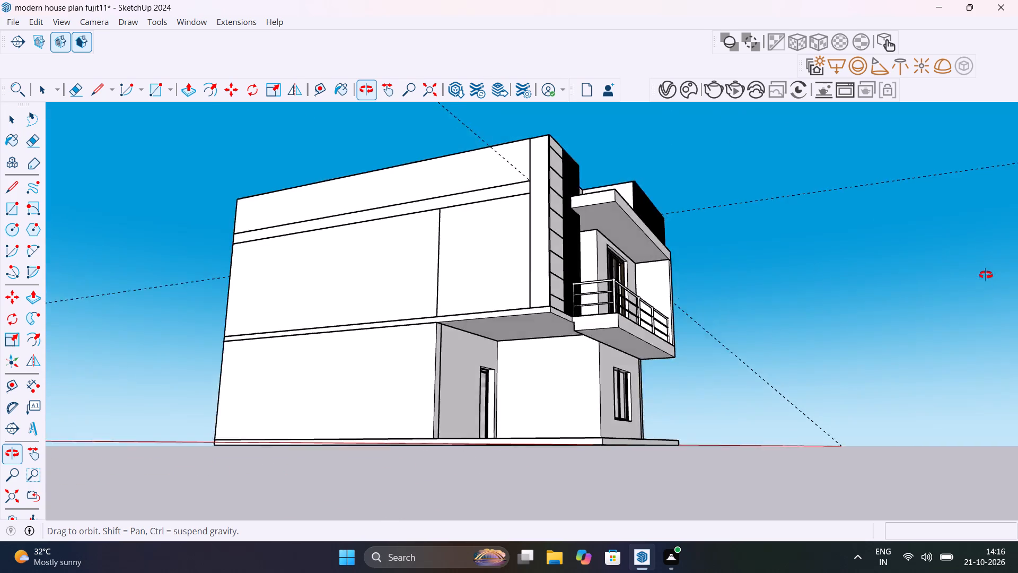
middle_click_drag(986, 275, 993, 403)
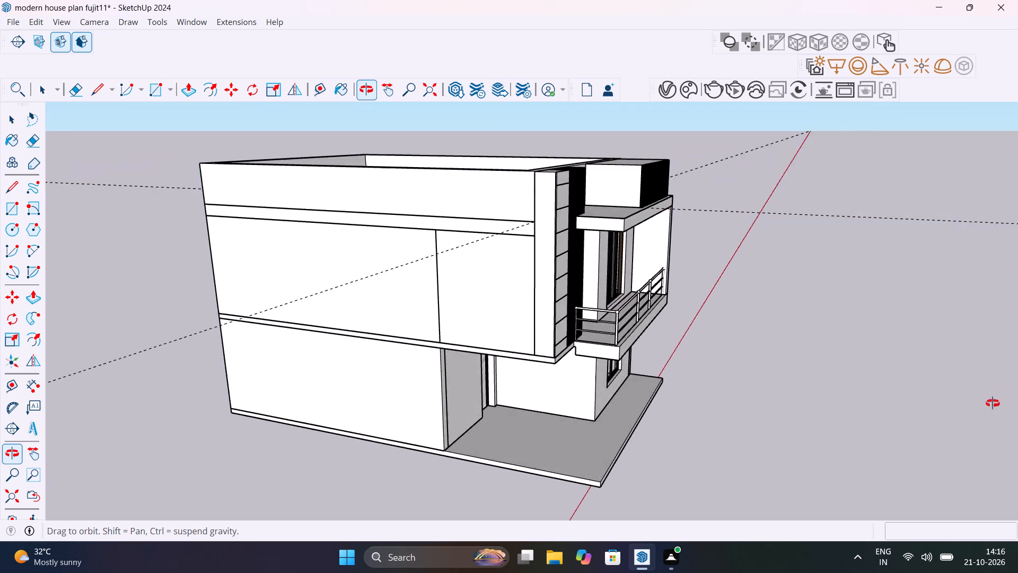
middle_click_drag(993, 403, 1017, 231)
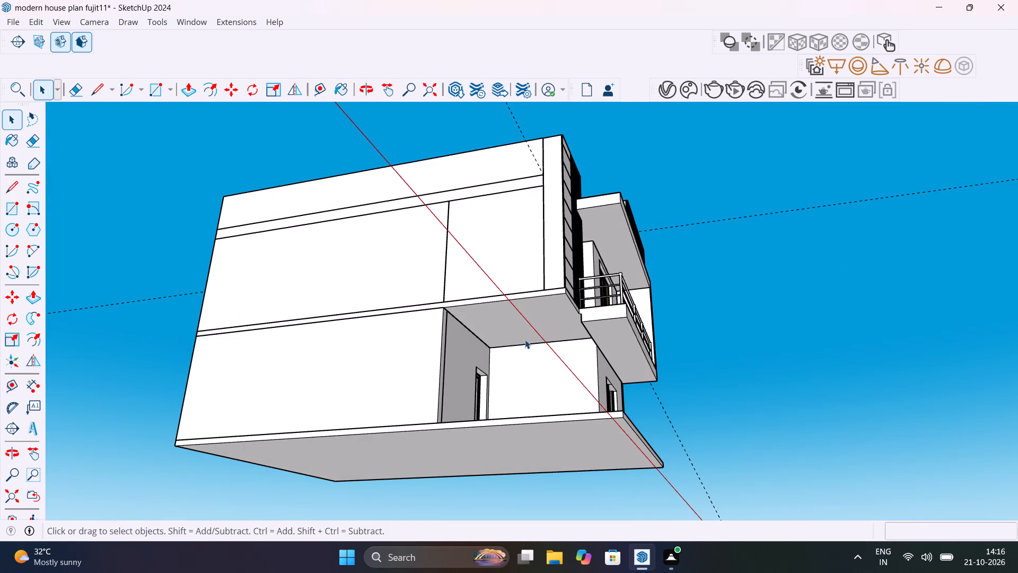
Open the balcony slab for editing and extend its narrow inner end face about 12' 7" beneath the overhang to the recessed wall.
scroll(563, 332, "up", 10)
middle_click_drag(569, 332, 709, 349)
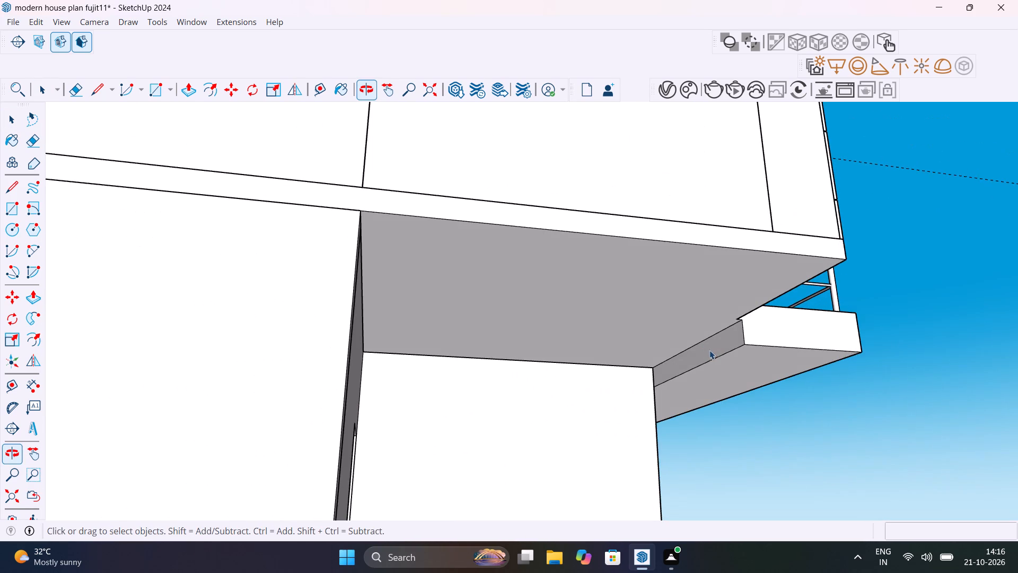
left_click(712, 352)
double_click(712, 352)
left_click(712, 352)
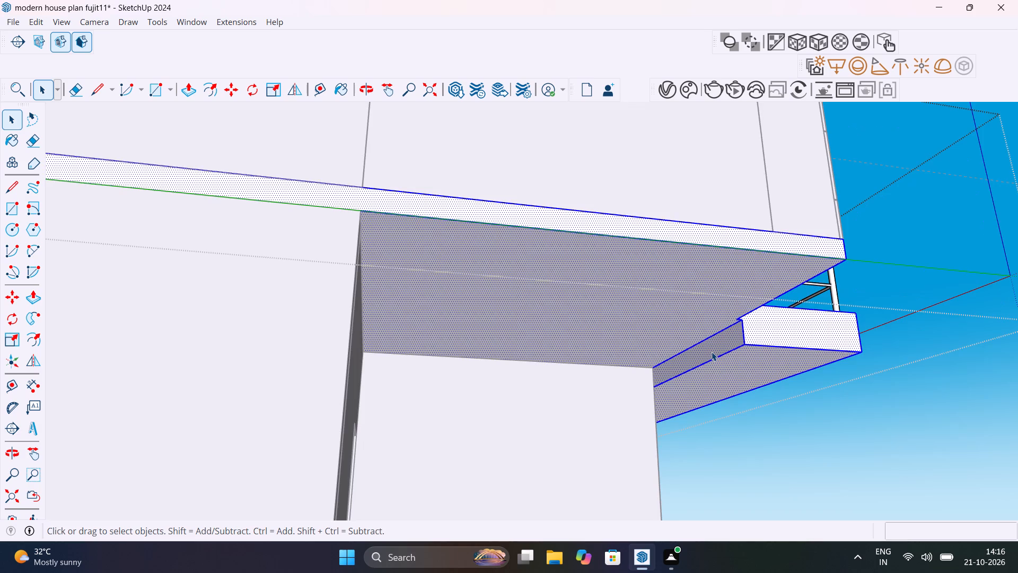
left_click(712, 352)
key("p")
left_click(712, 352)
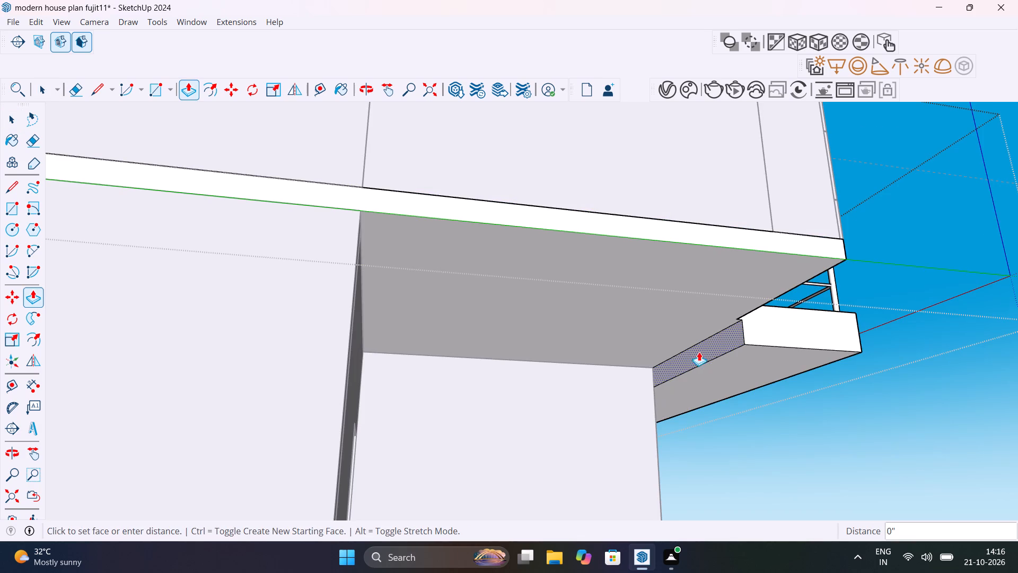
middle_click_drag(360, 350, 247, 353)
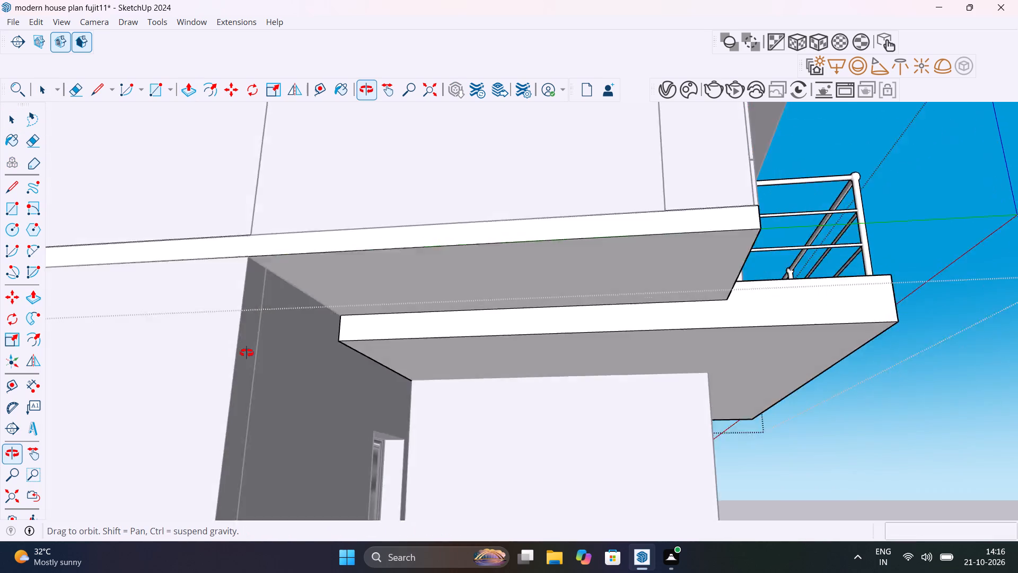
middle_click_drag(247, 353, 169, 324)
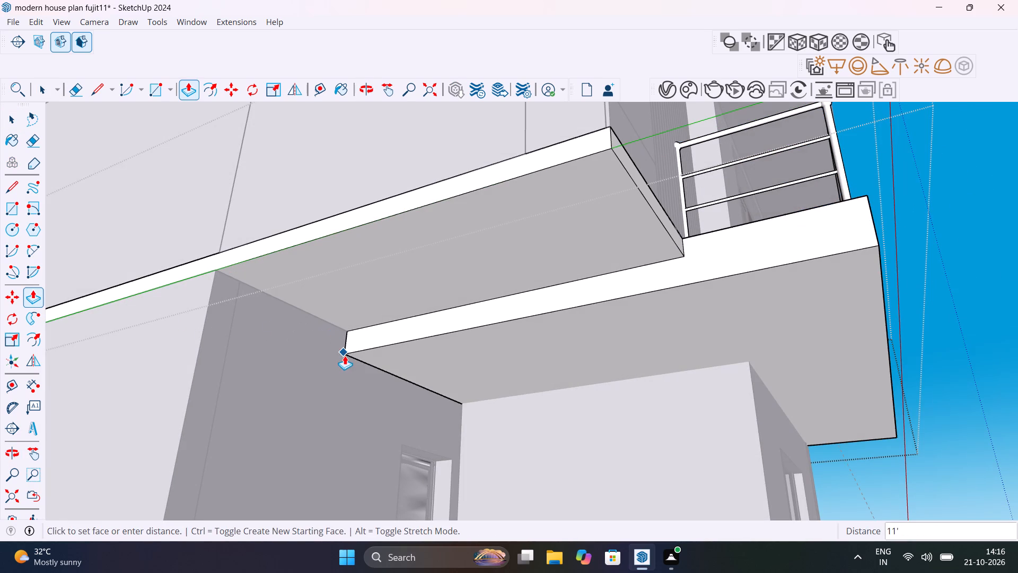
middle_click_drag(345, 353, 452, 326)
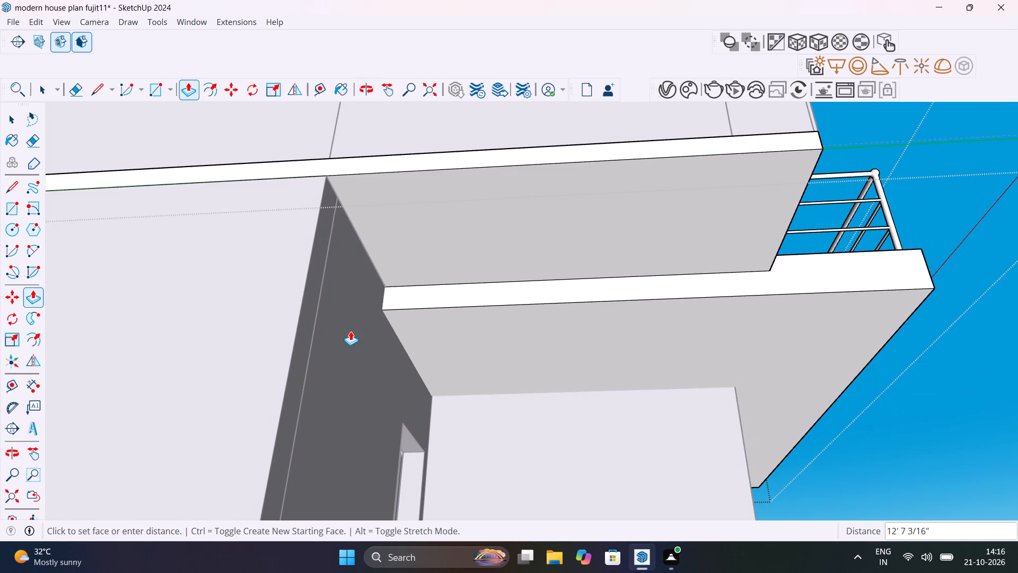
left_click(350, 331)
key("space")
Pull the extended slab's long side face outward beneath the upper-floor overhang, toward the overhang's outer edge.
left_click(518, 293)
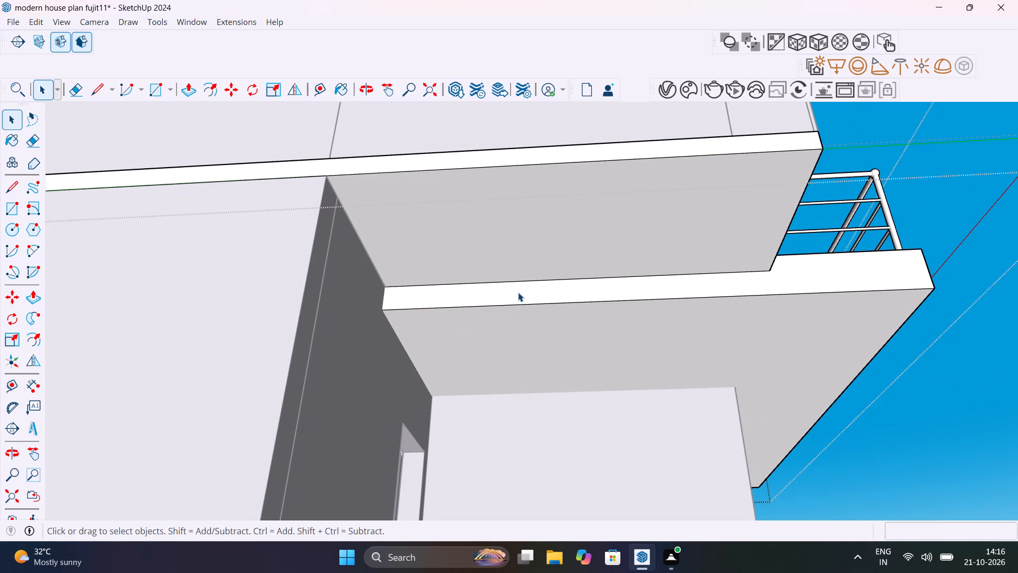
middle_click_drag(608, 300, 466, 430)
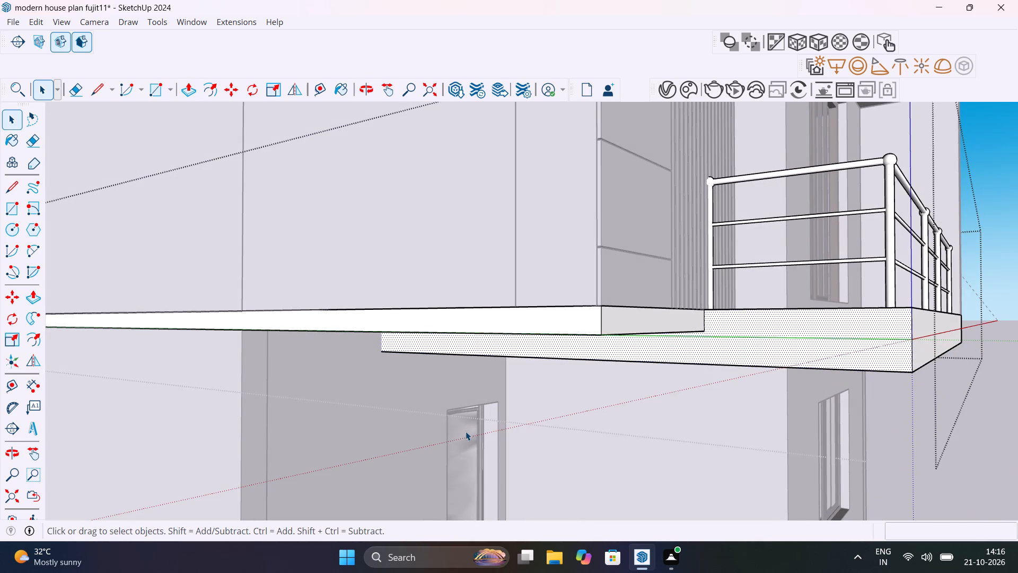
middle_click_drag(506, 416, 549, 391)
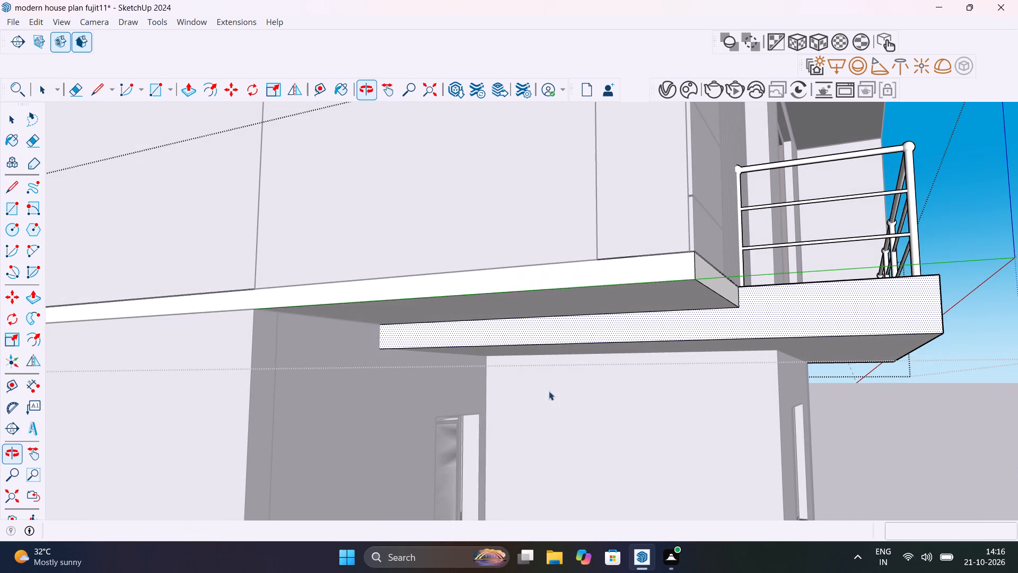
key("p")
left_click(593, 332)
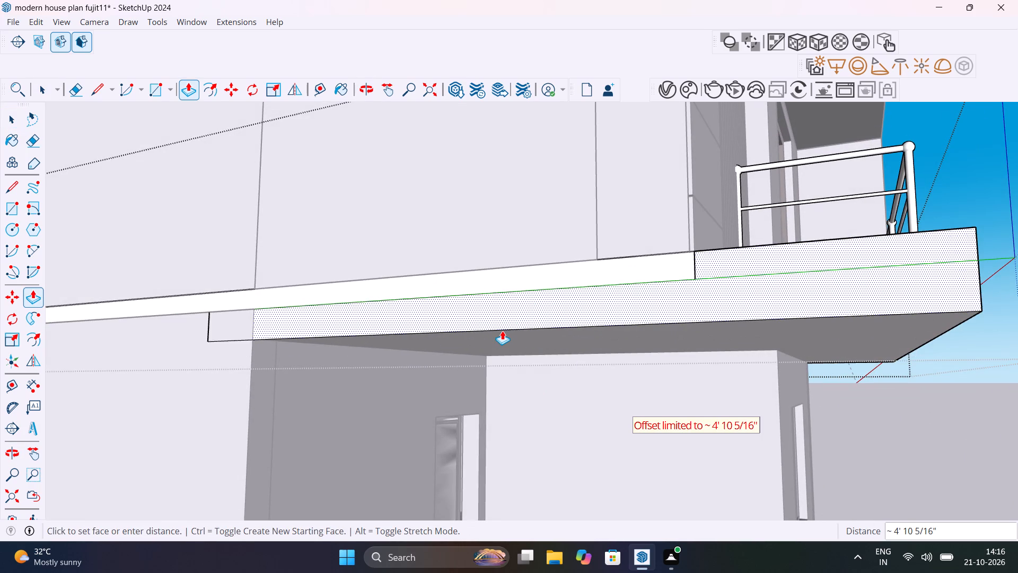
scroll(502, 329, "down", 5)
middle_click_drag(560, 323, 510, 467)
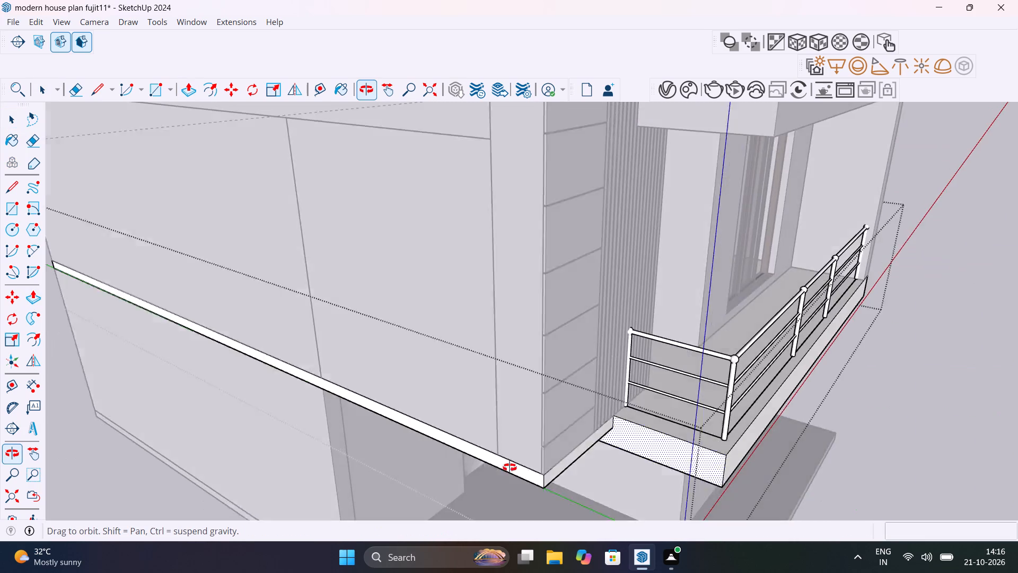
middle_click_drag(510, 467, 628, 320)
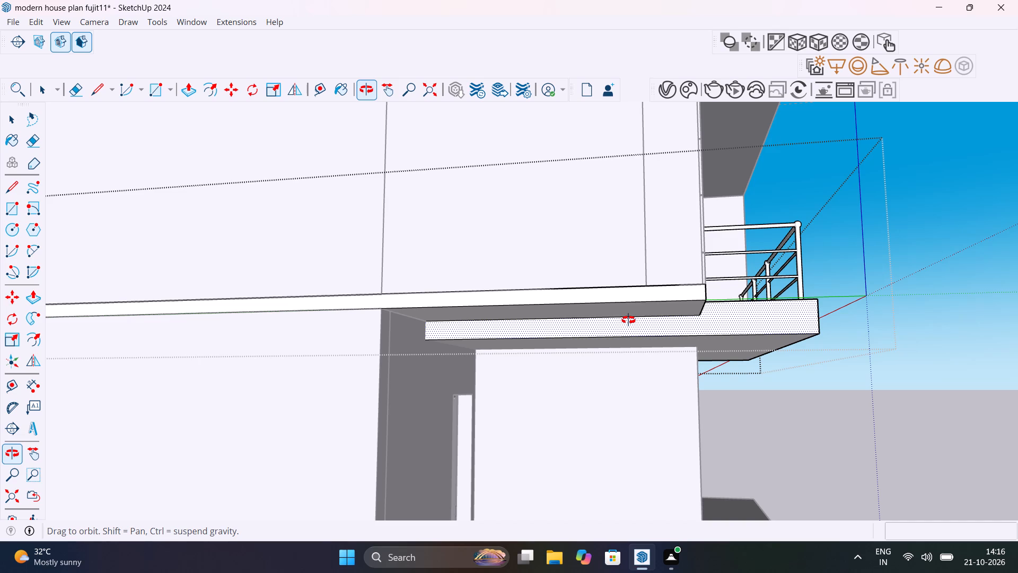
Abandon the pull on the balcony slab's long side face and leave the slab's editing mode.
middle_click_drag(628, 320, 635, 306)
key("Escape")
key("Escape")
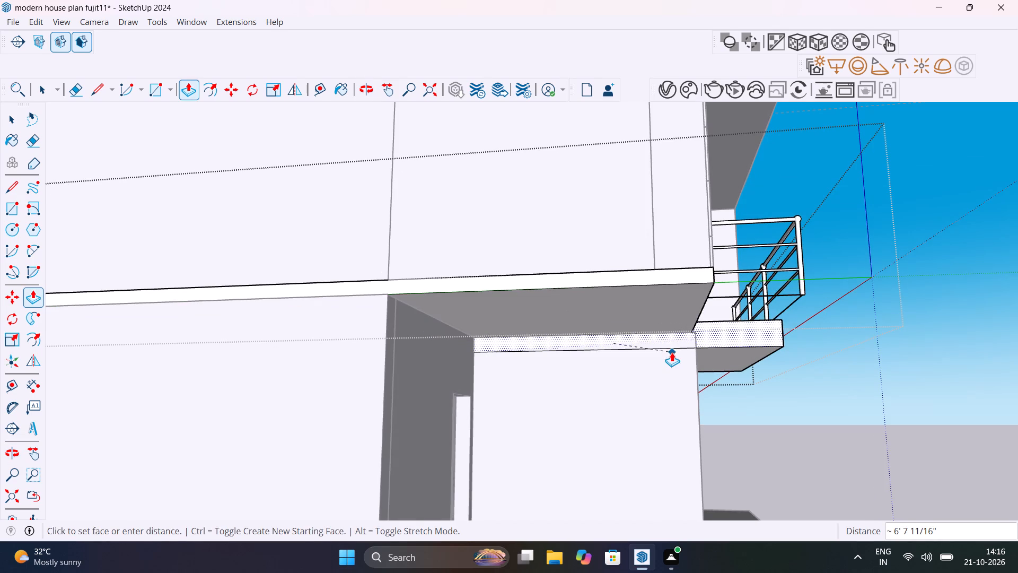
scroll(759, 399, "down", 1)
middle_click_drag(750, 394, 612, 378)
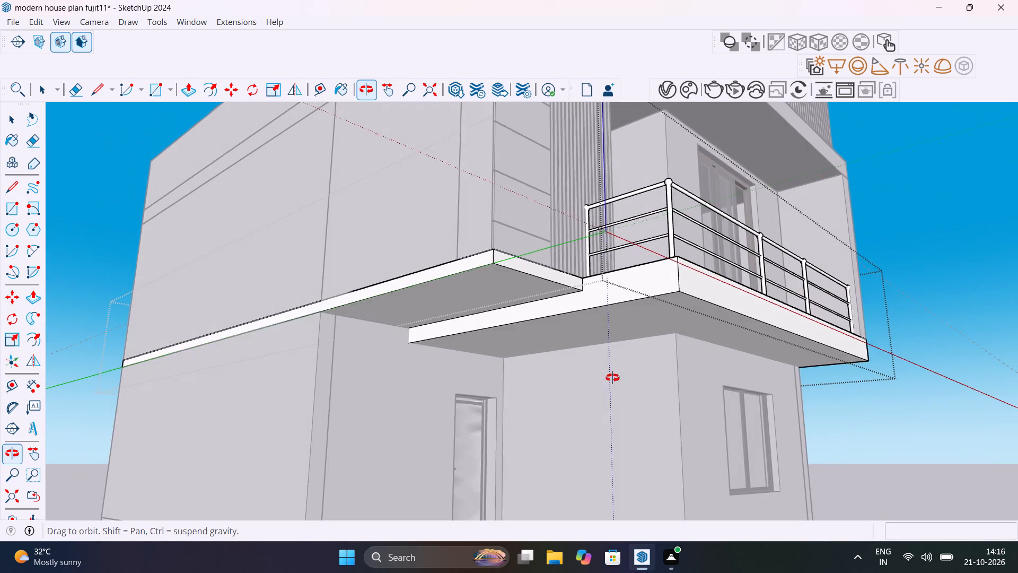
middle_click_drag(612, 378, 649, 372)
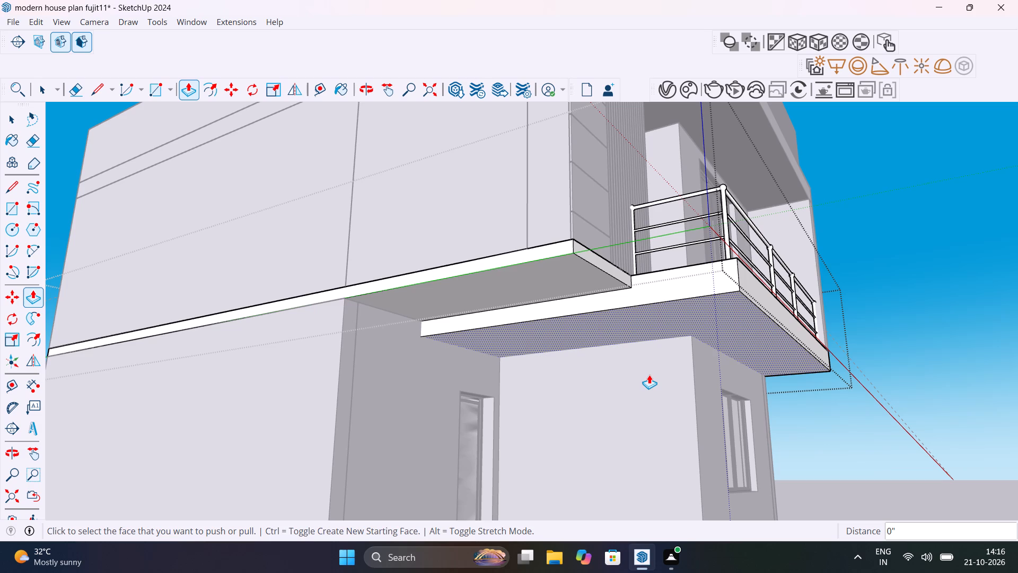
key("space")
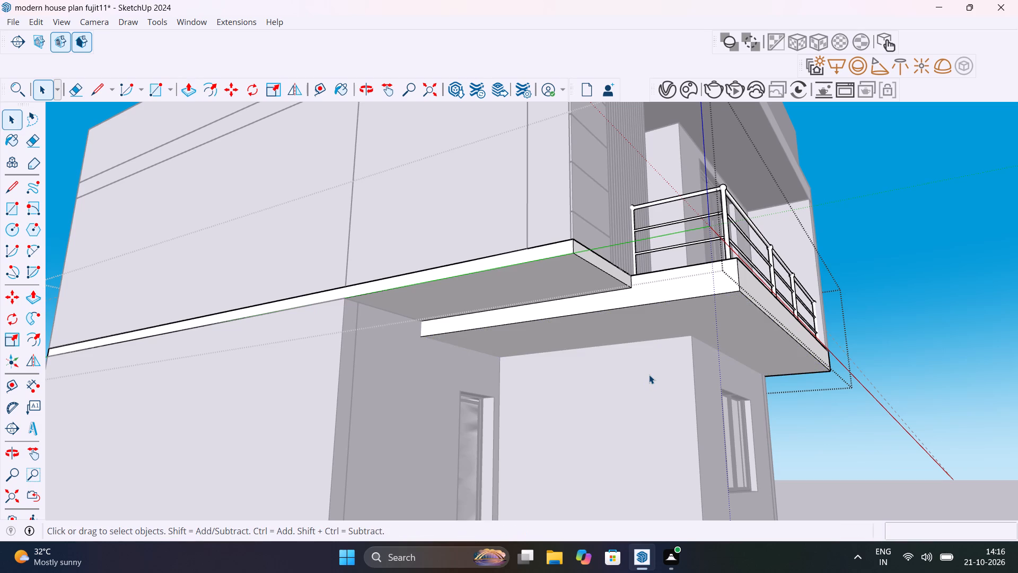
left_click(906, 300)
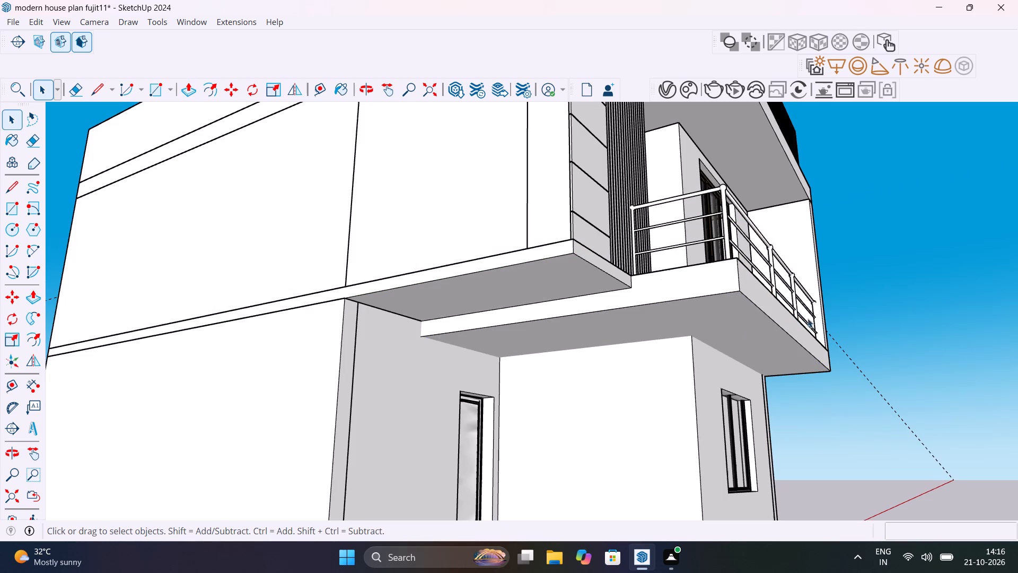
Examine the extended balcony slab and the house front from below, from above and from the front.
middle_click_drag(663, 340, 757, 352)
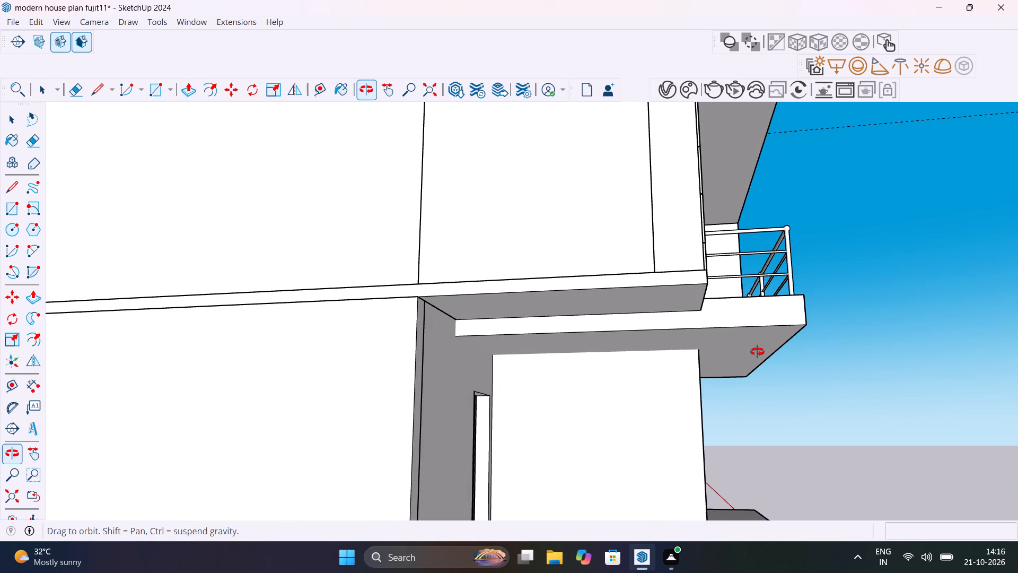
middle_click_drag(757, 352, 701, 331)
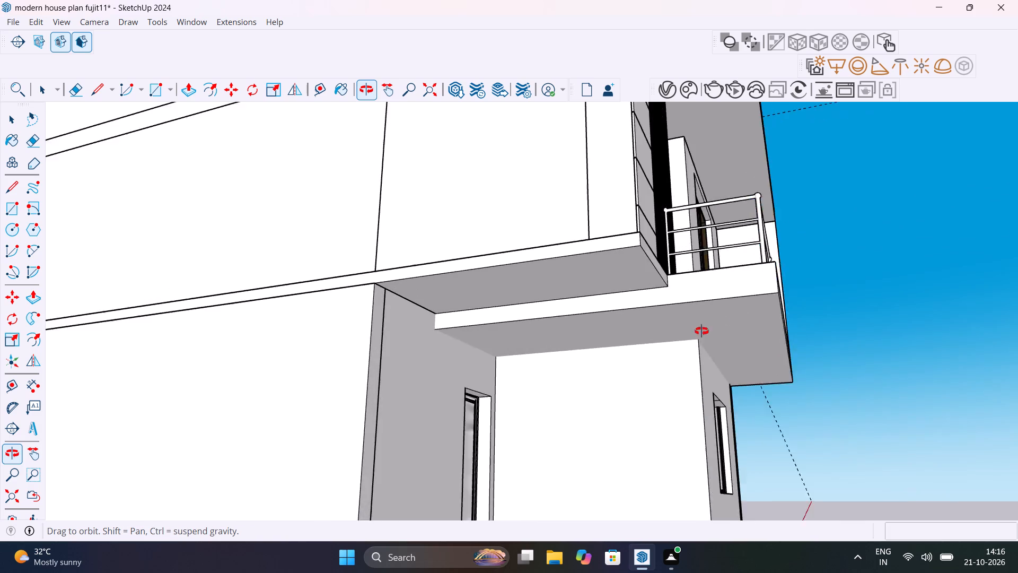
middle_click_drag(701, 331, 668, 379)
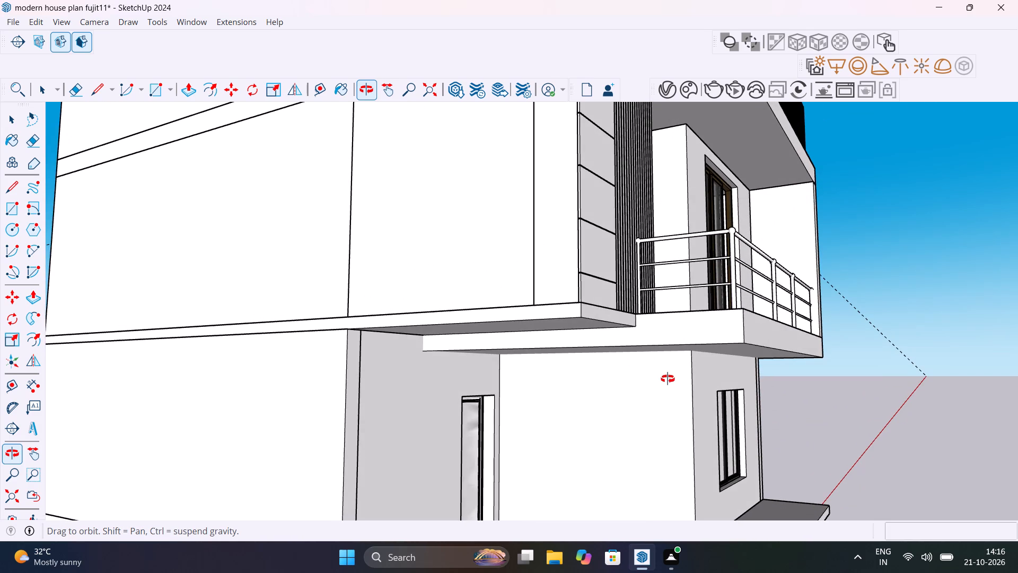
middle_click_drag(668, 379, 524, 267)
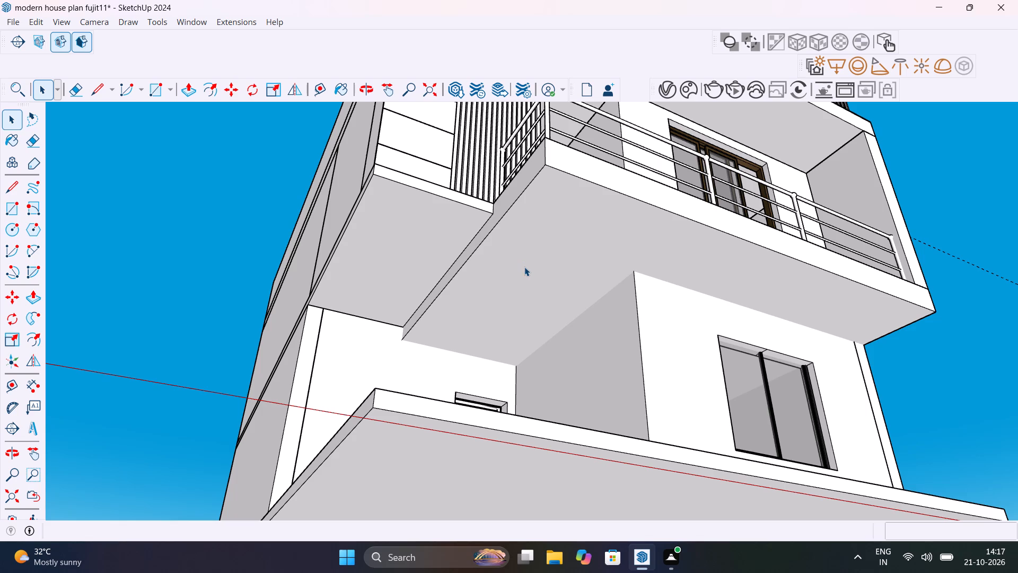
scroll(566, 336, "down", 4)
middle_click_drag(620, 307, 601, 484)
scroll(617, 394, "down", 1)
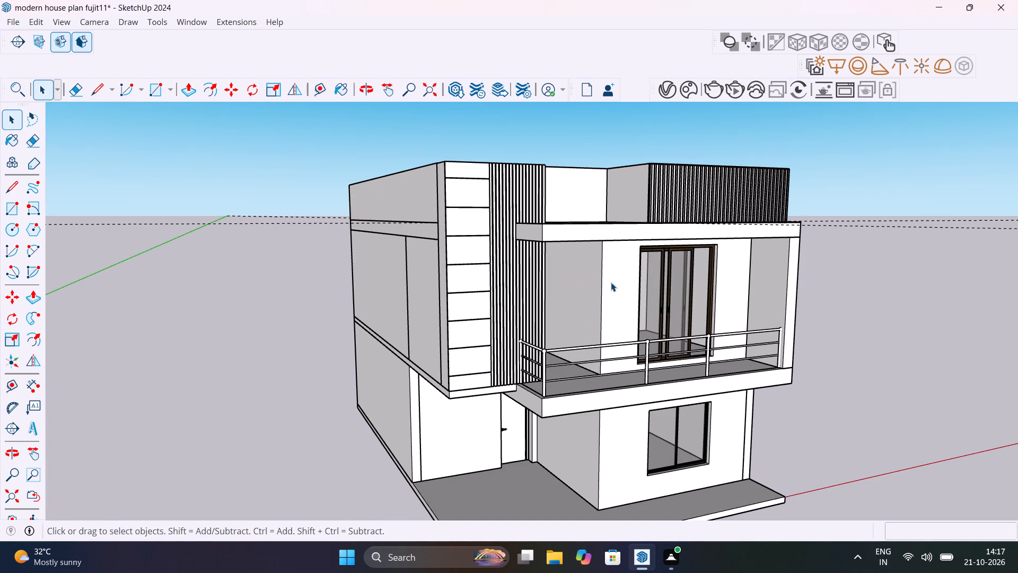
middle_click_drag(620, 282, 643, 181)
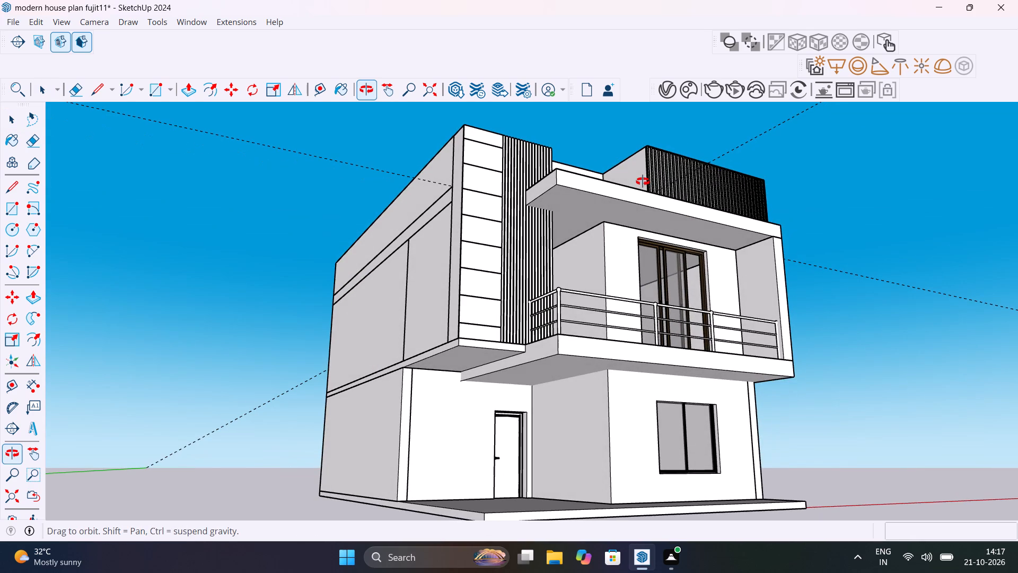
middle_click_drag(643, 181, 496, 209)
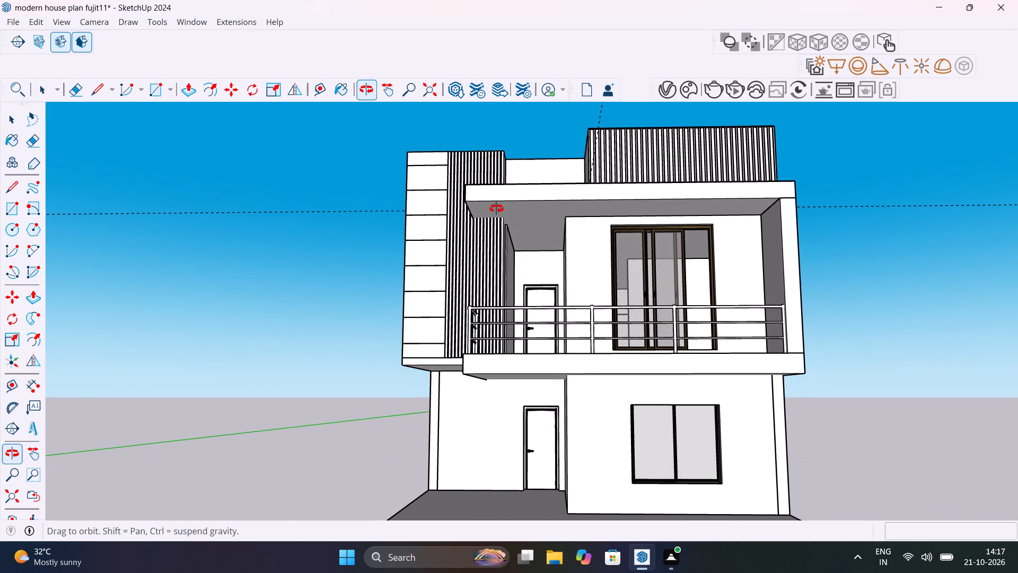
middle_click_drag(496, 209, 573, 211)
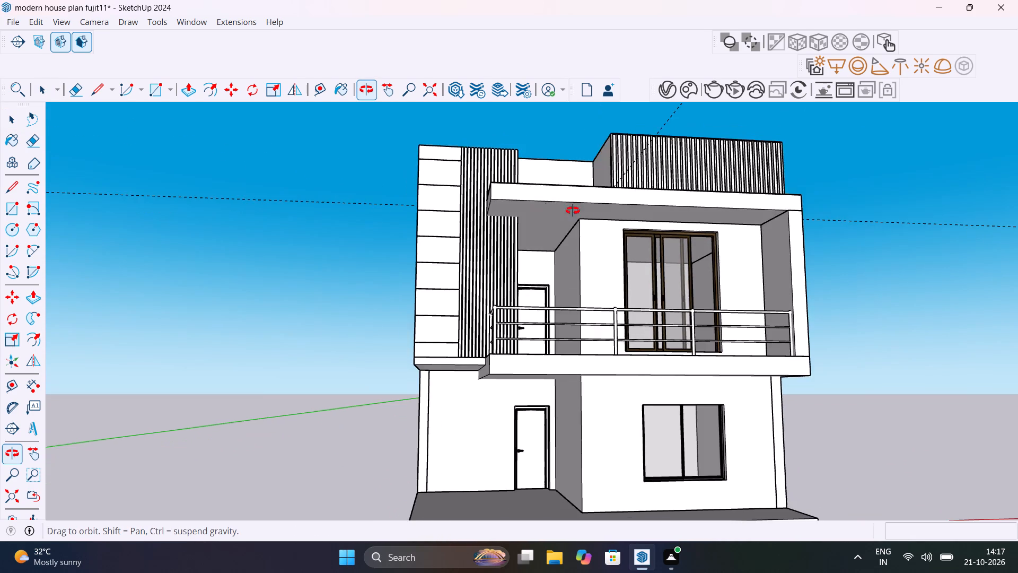
middle_click_drag(573, 211, 514, 274)
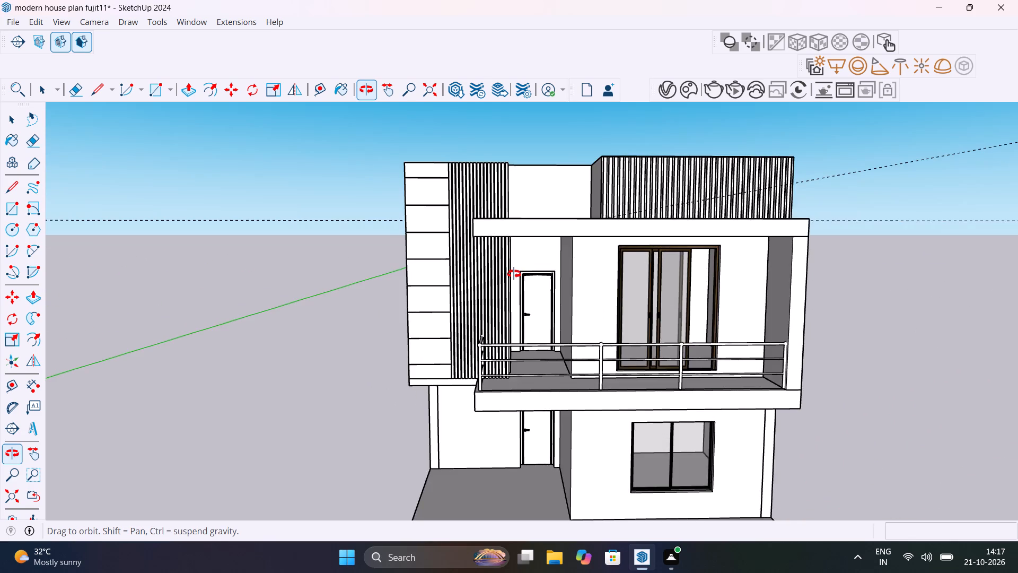
middle_click_drag(514, 274, 601, 259)
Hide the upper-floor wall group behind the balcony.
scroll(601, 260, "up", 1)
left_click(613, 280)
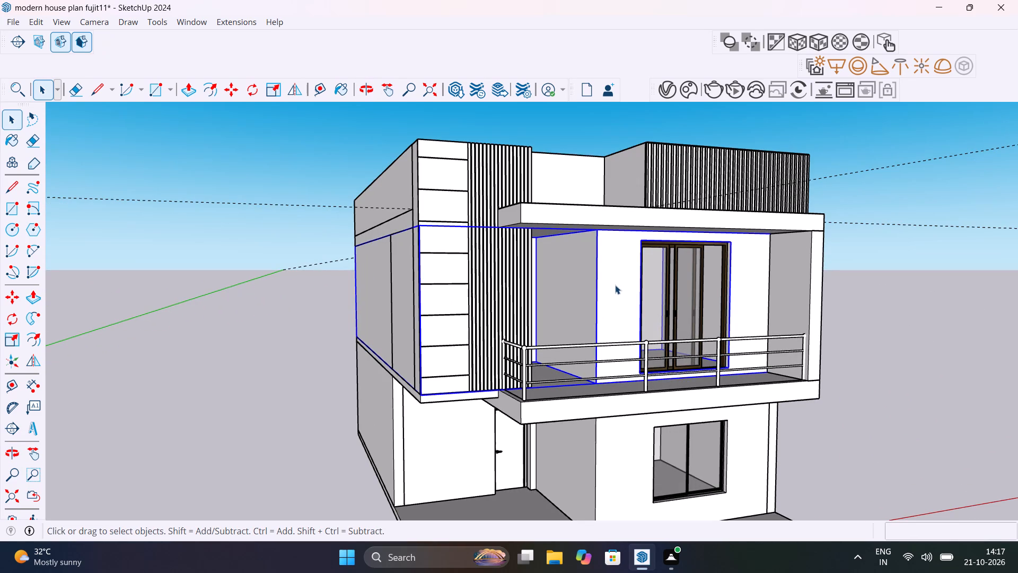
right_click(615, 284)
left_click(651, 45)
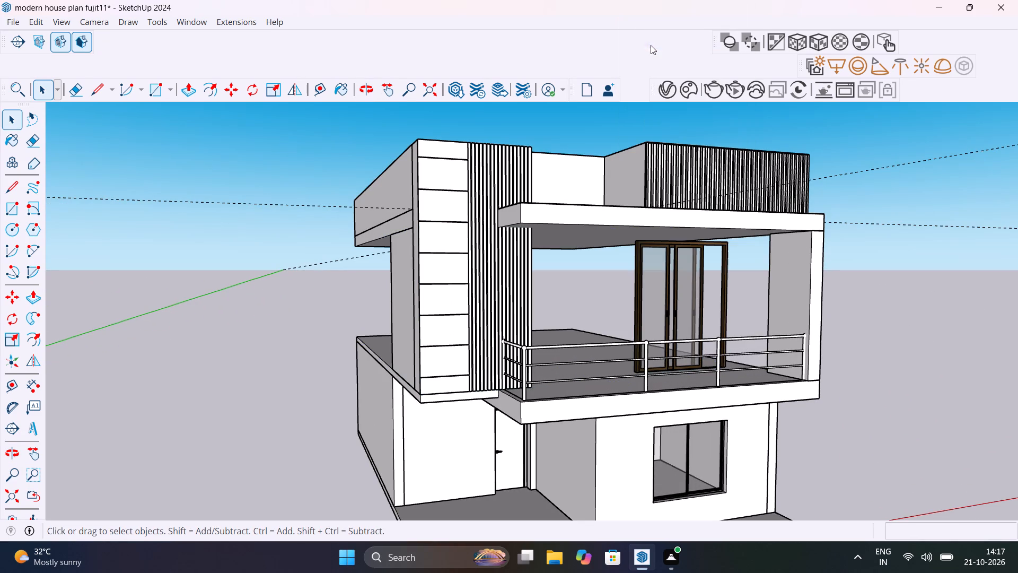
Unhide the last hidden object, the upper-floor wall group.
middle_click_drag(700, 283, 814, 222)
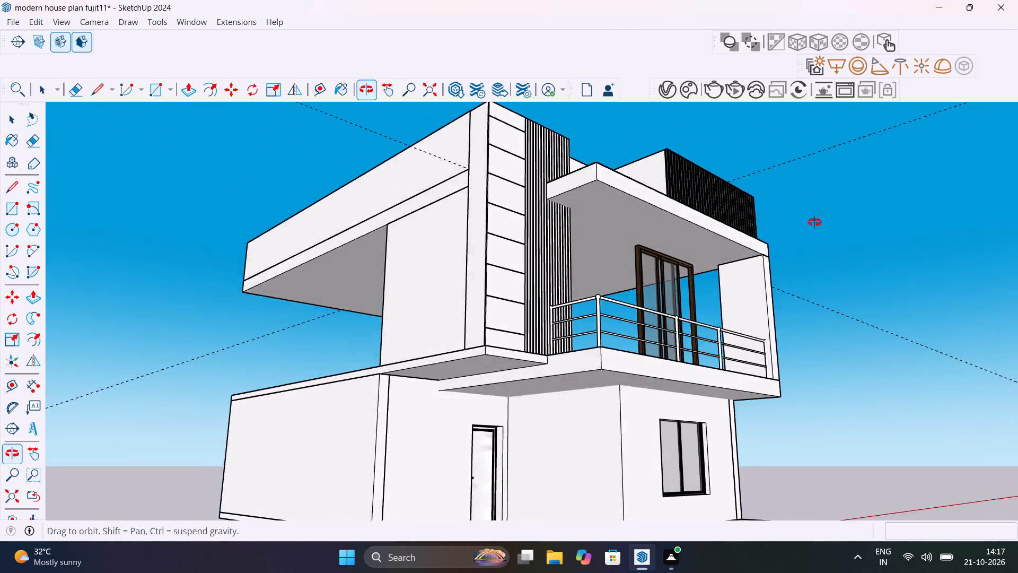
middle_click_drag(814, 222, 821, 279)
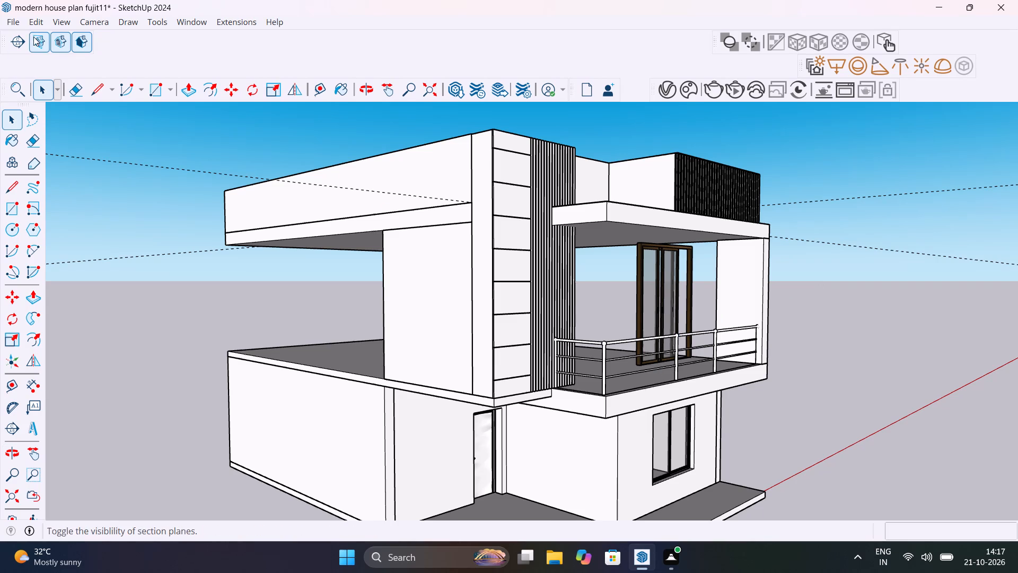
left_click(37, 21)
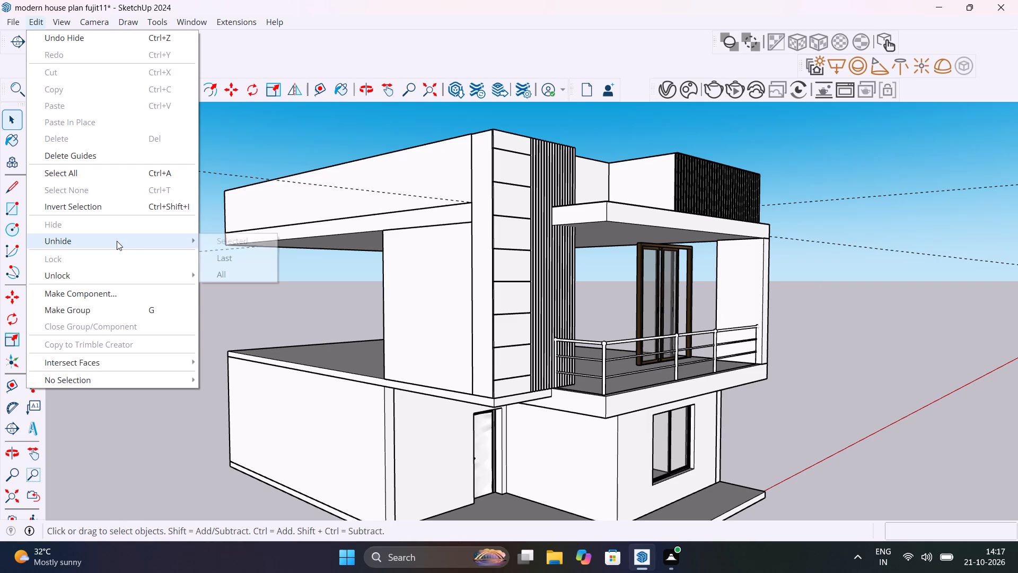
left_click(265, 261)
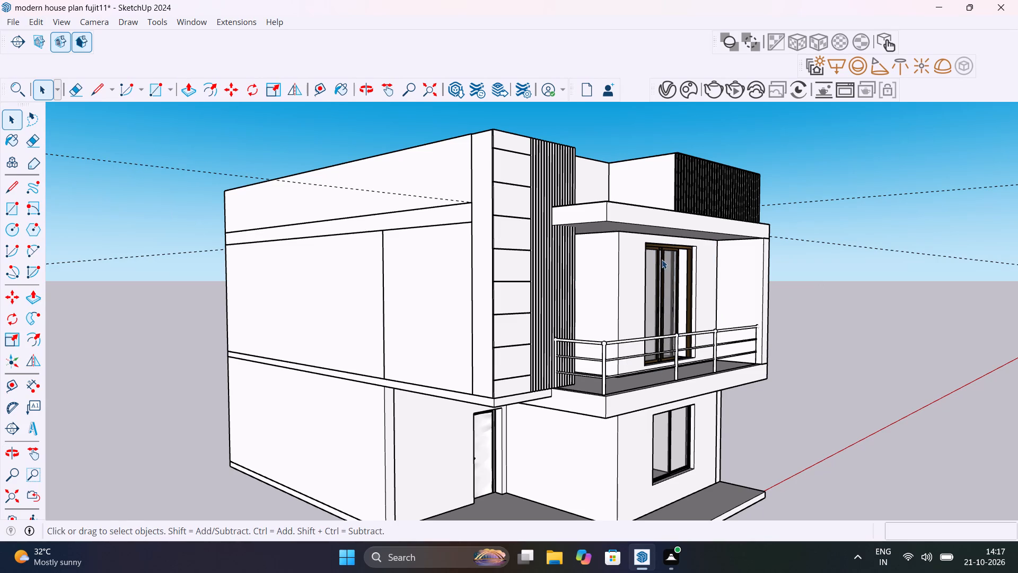
Measure across the roof overhang's underside from its free end, placing a guide about 20' 4 11/16" away at the side wall.
middle_click_drag(668, 308, 485, 245)
scroll(668, 308, "down", 1)
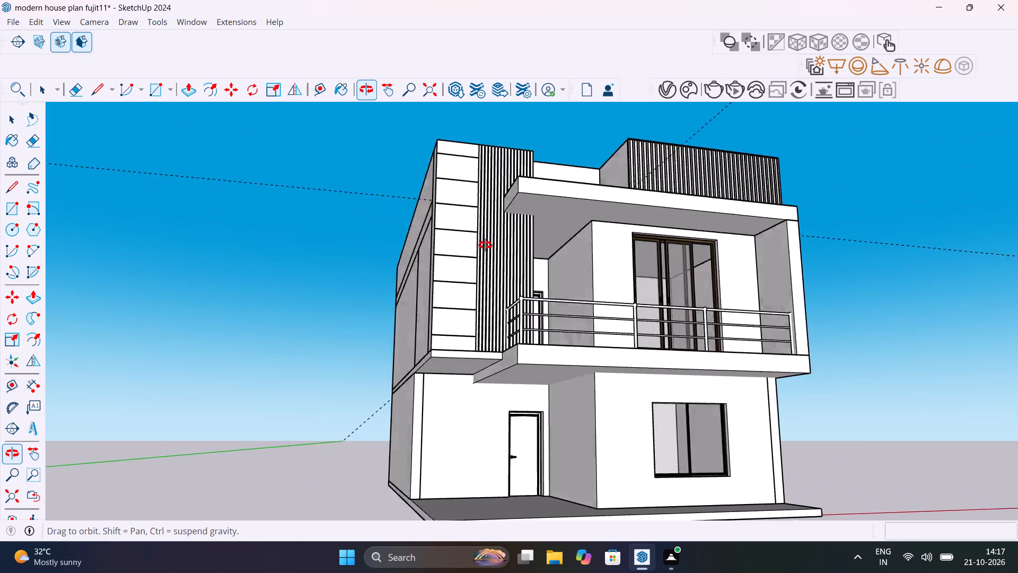
middle_click_drag(485, 245, 393, 402)
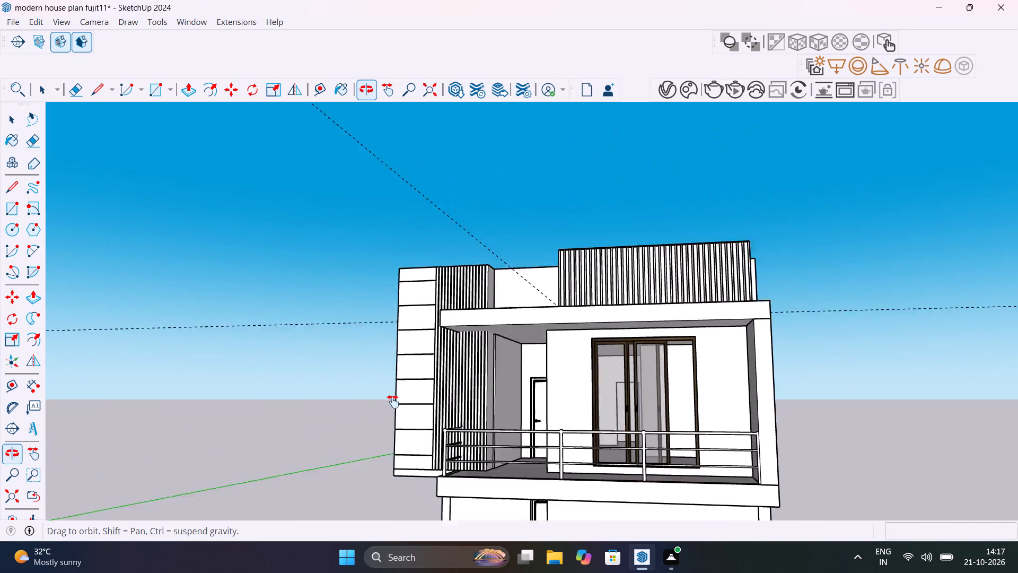
middle_click_drag(393, 402, 423, 323)
scroll(708, 363, "up", 6)
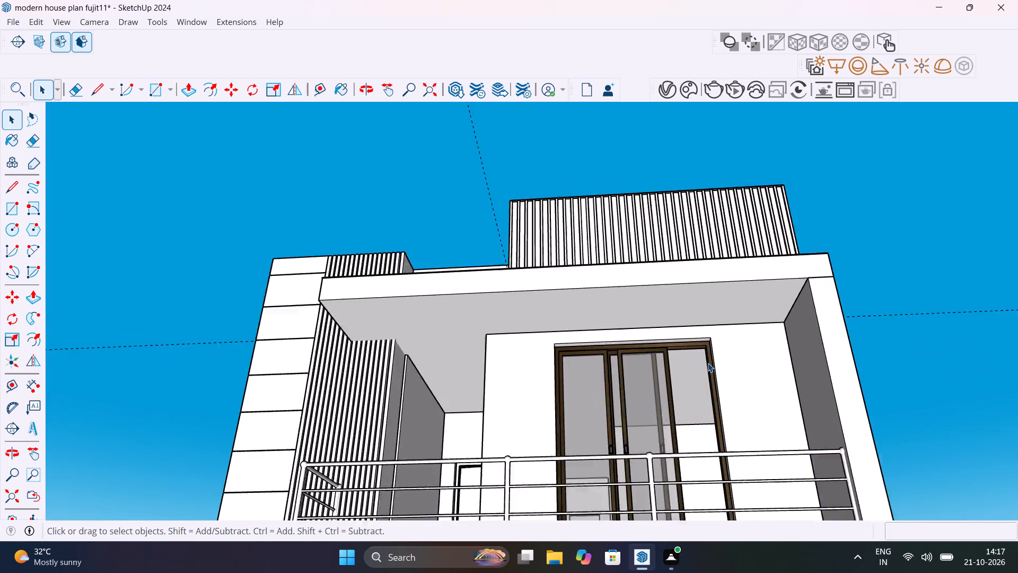
scroll(708, 363, "up", 1)
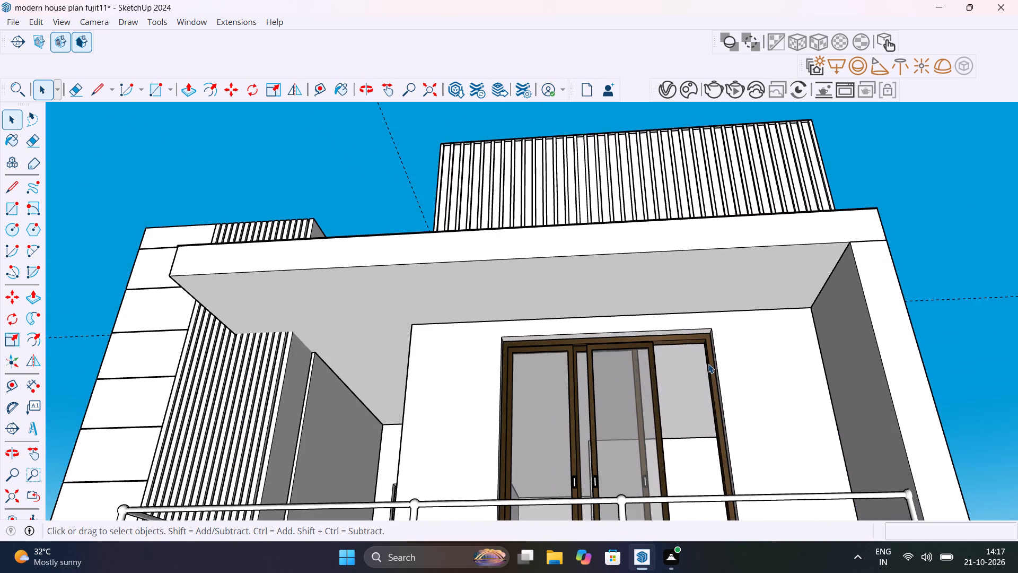
key("t")
left_click(222, 320)
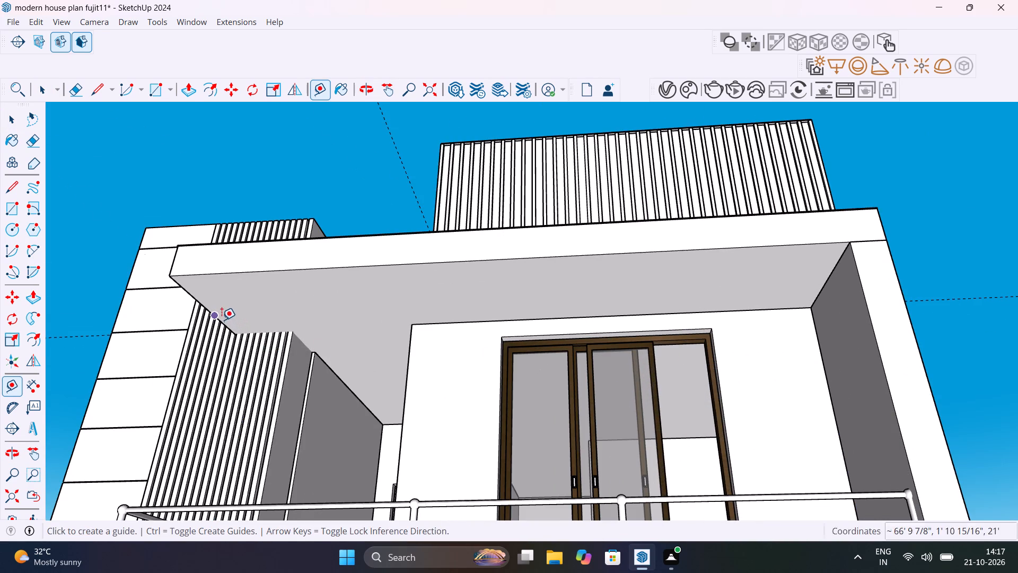
left_click(818, 288)
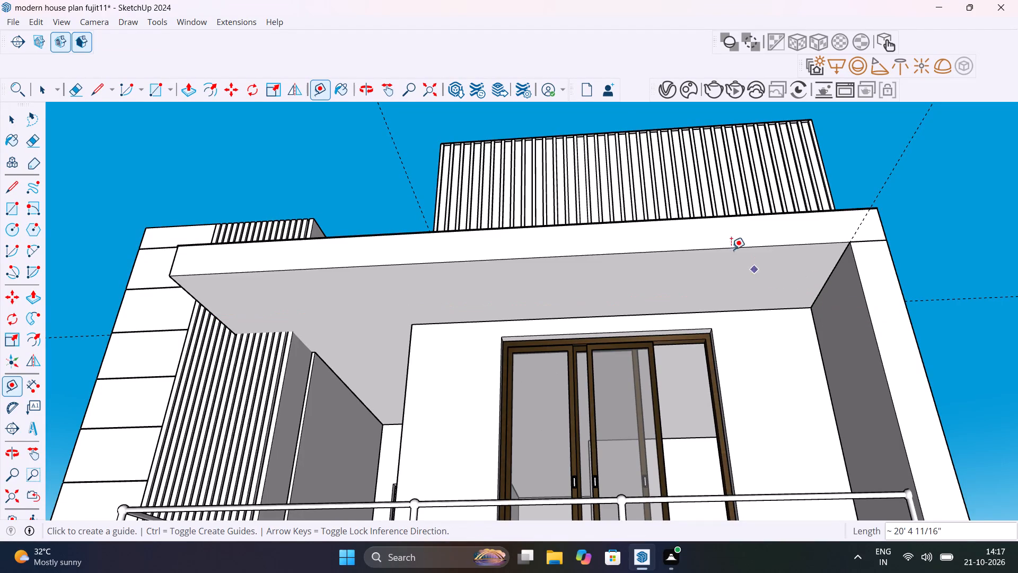
Measure back across the overhang's underside from the side wall, placing a guide about 20' 4 11/16" away along the free end edge.
middle_click_drag(767, 335, 920, 335)
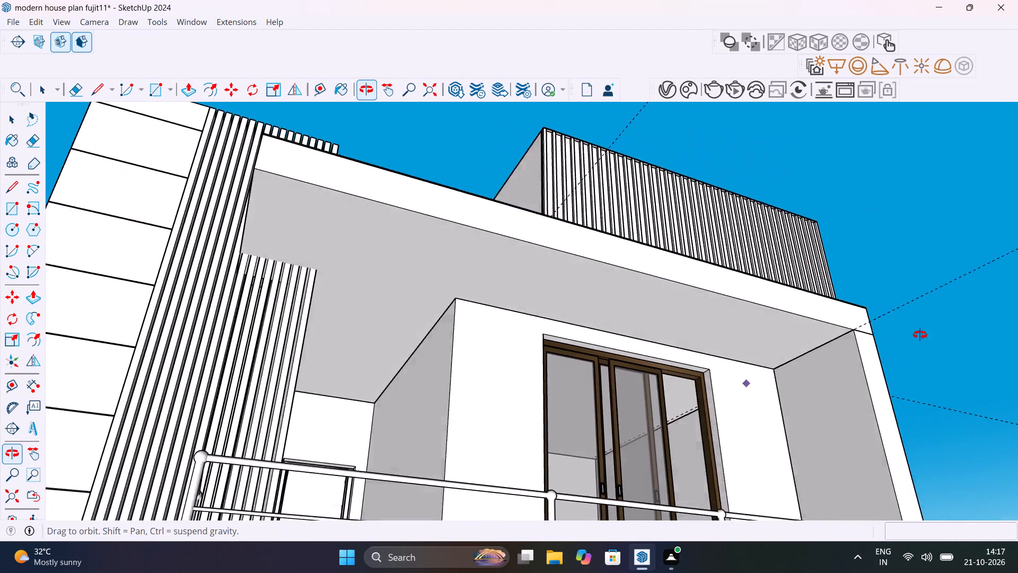
middle_click_drag(920, 335, 1003, 371)
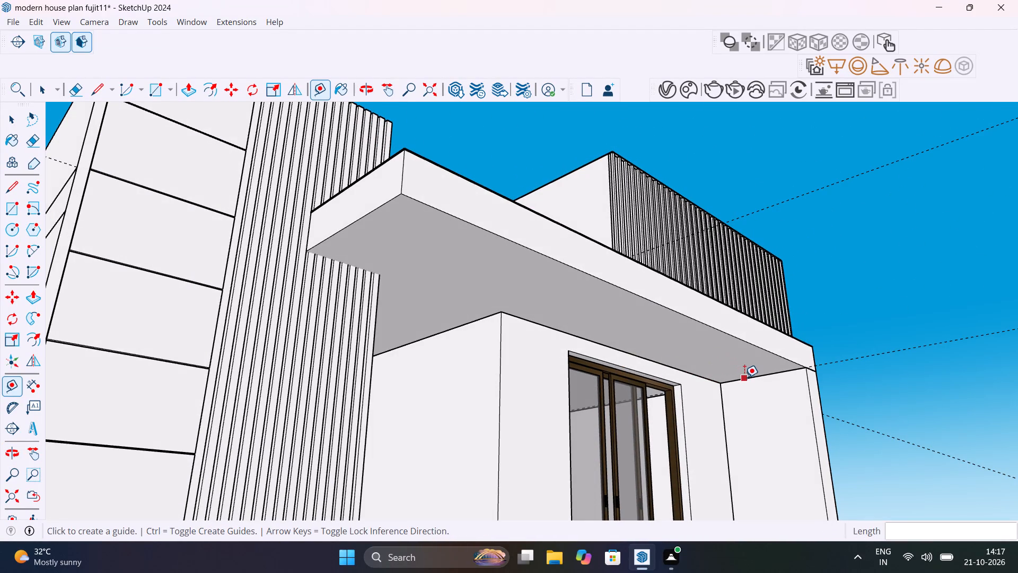
left_click(744, 377)
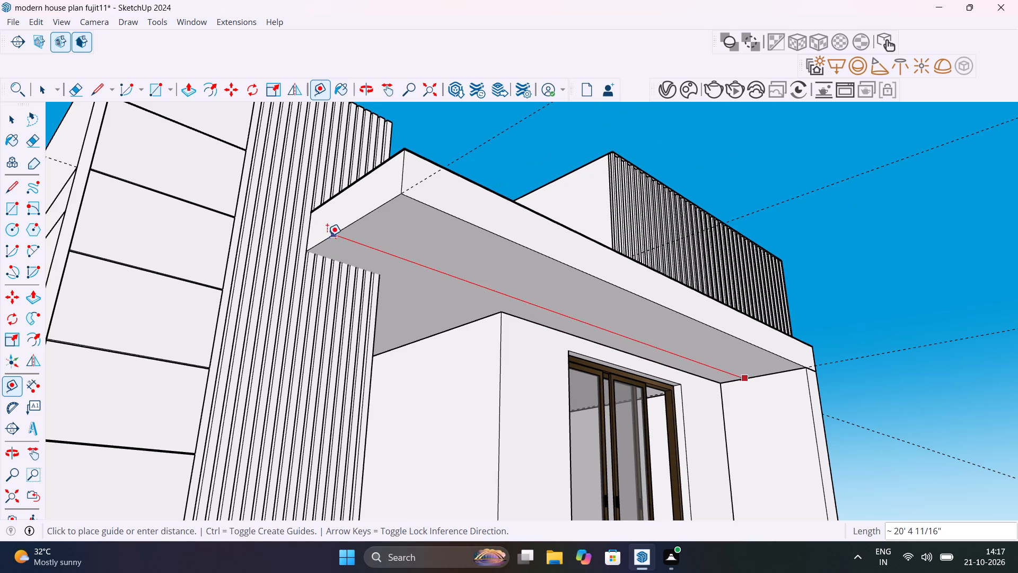
left_click(331, 234)
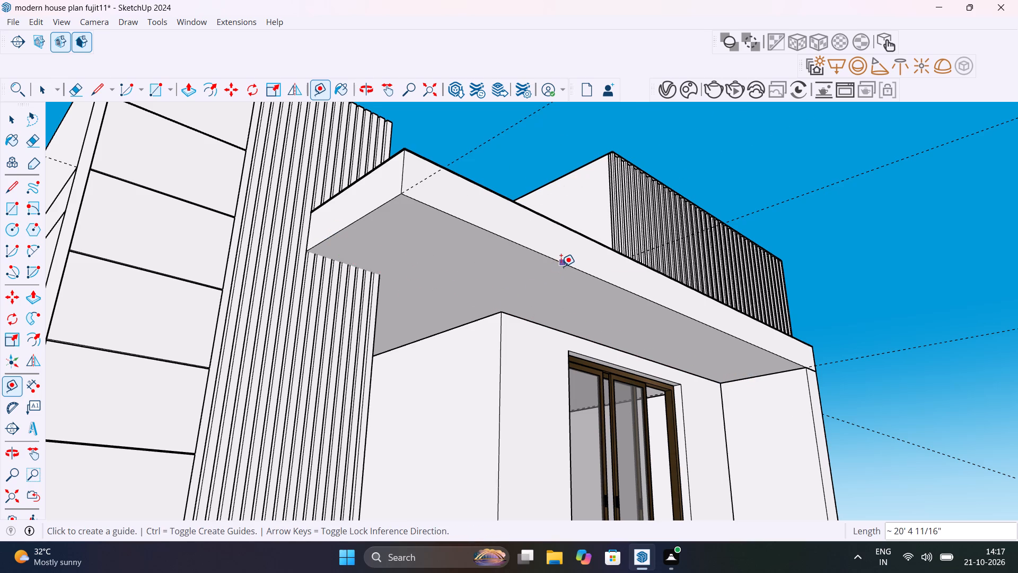
Place a guide 4' behind the roof overhang's front bottom edge, passing through the top corner of the balcony door wall.
scroll(584, 381, "down", 1)
middle_click_drag(591, 391, 689, 484)
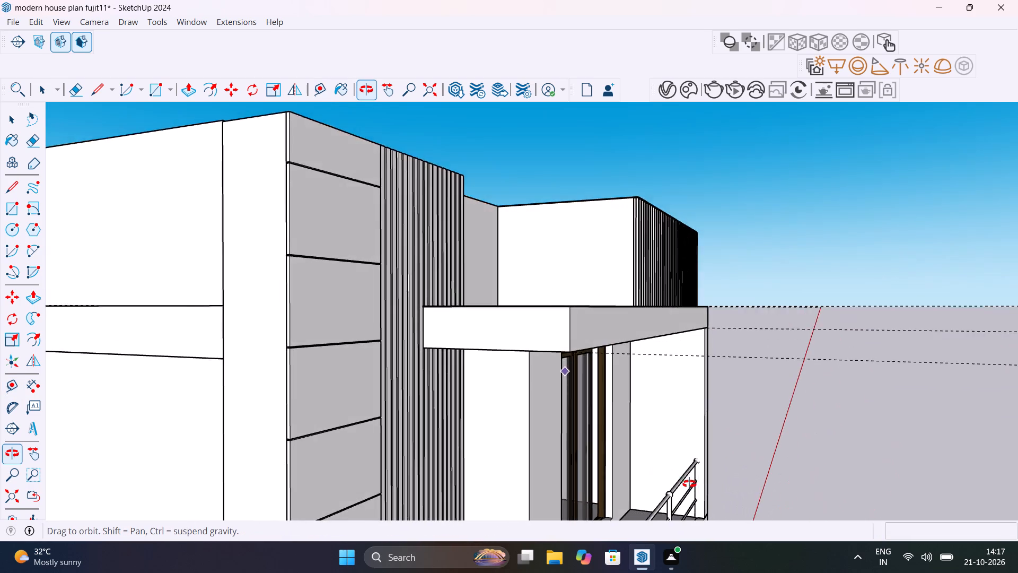
middle_click_drag(689, 484, 349, 400)
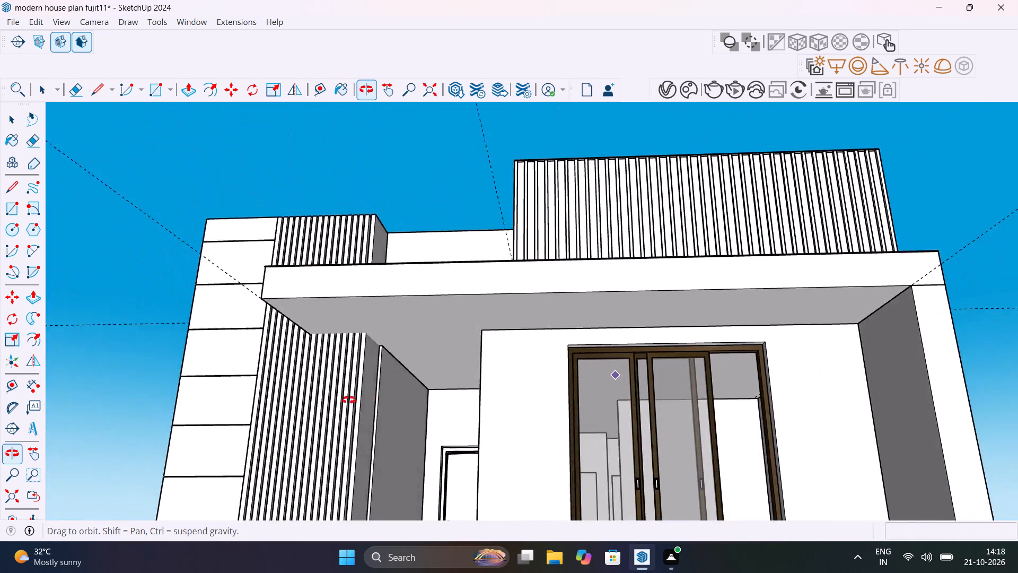
middle_click_drag(349, 400, 263, 367)
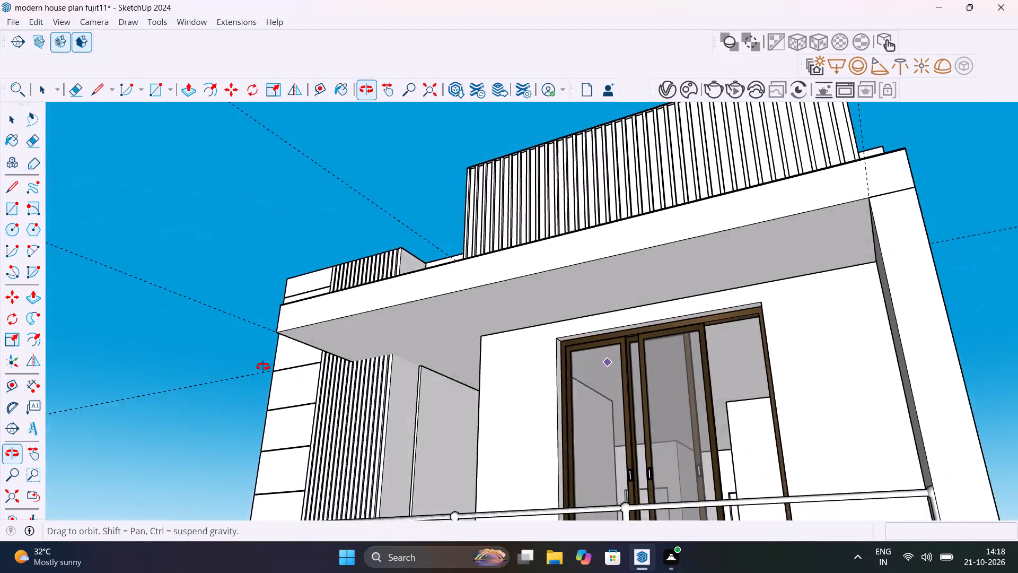
middle_click_drag(263, 367, 322, 341)
left_click(454, 270)
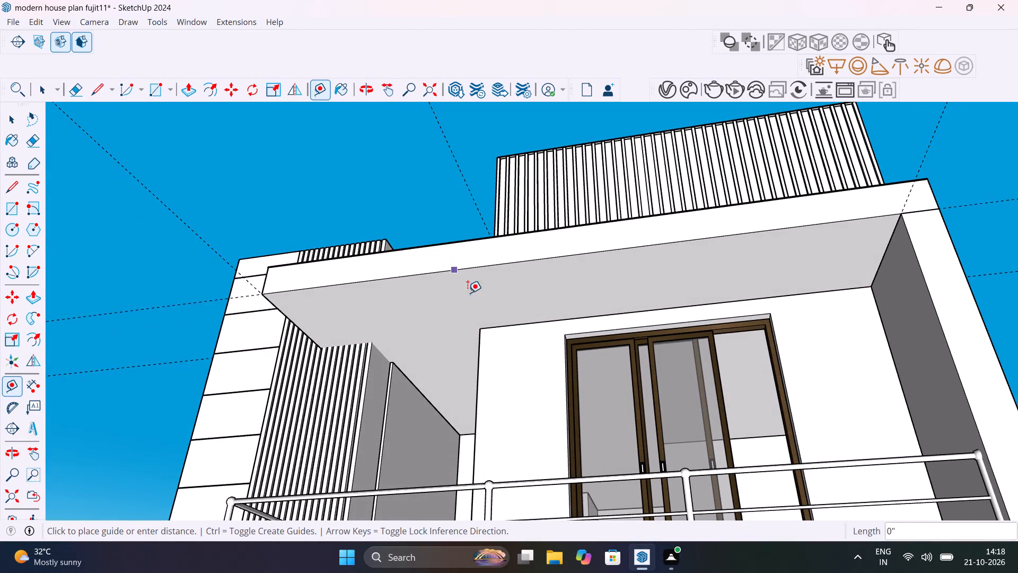
left_click(481, 325)
middle_click_drag(487, 368, 639, 375)
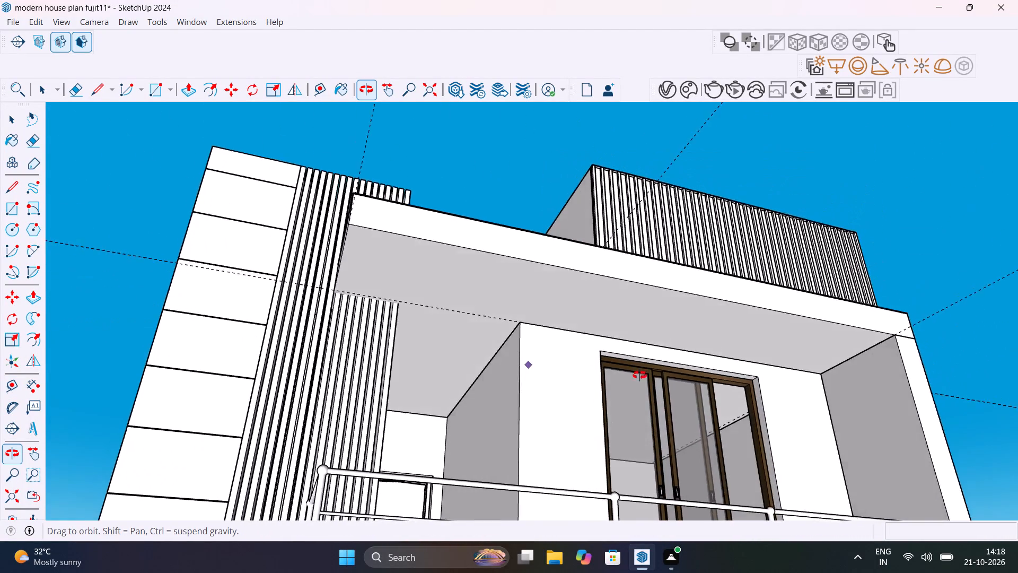
Place a guide 13' 9" from the side wall across the overhang's underside, passing through the top corner of the balcony door wall.
middle_click_drag(639, 375, 705, 383)
left_click(819, 384)
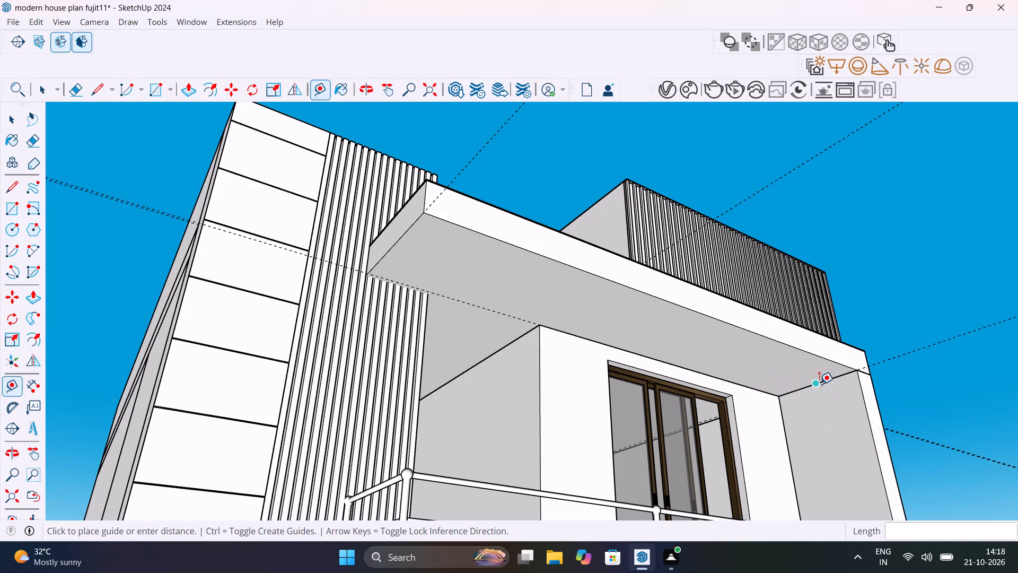
left_click(541, 327)
Place a guide 11' behind the 4' guide, along the top edge of the recessed back wall.
middle_click_drag(510, 367, 391, 377)
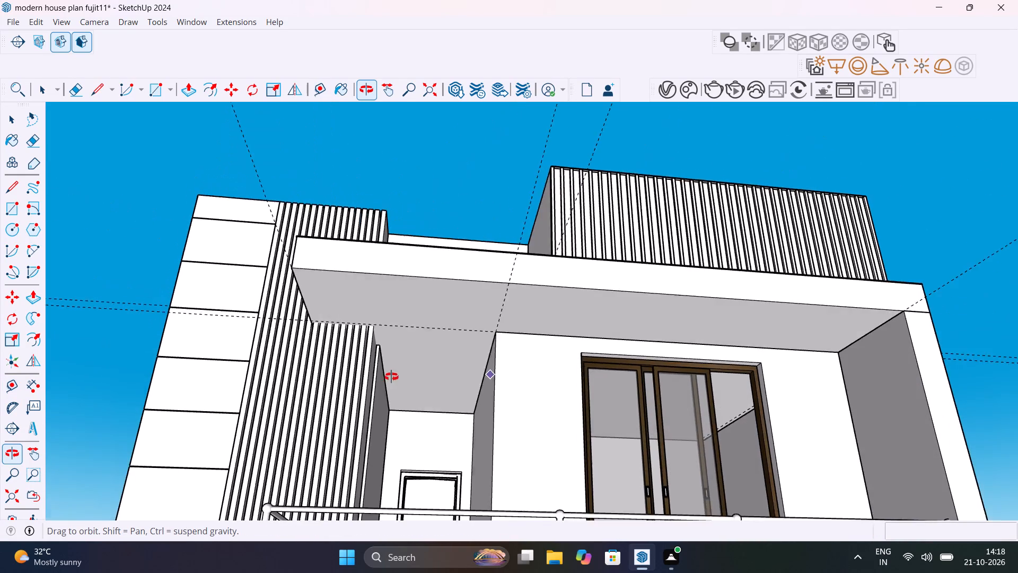
middle_click_drag(391, 377, 383, 352)
scroll(383, 352, "up", 1)
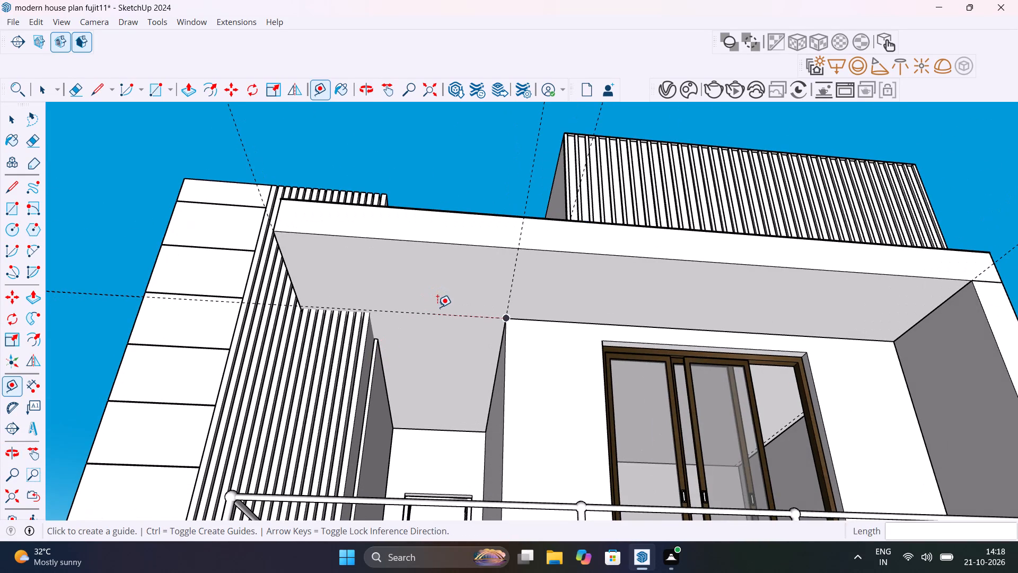
left_click(446, 312)
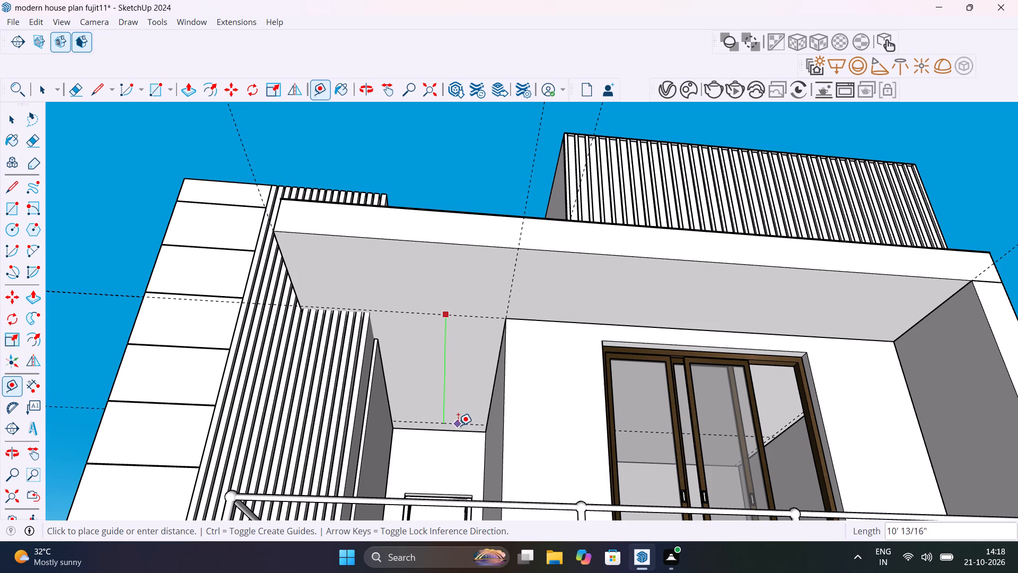
left_click(458, 430)
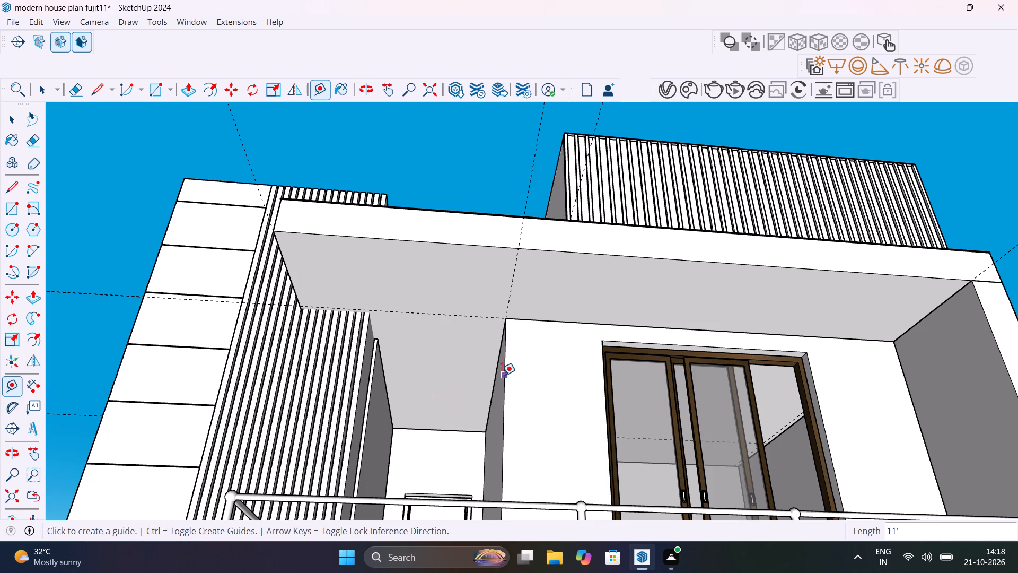
Place a guide about 4' 4 1/16" from the door wall's return edge, along the slatted wall side of the recess.
left_click(495, 377)
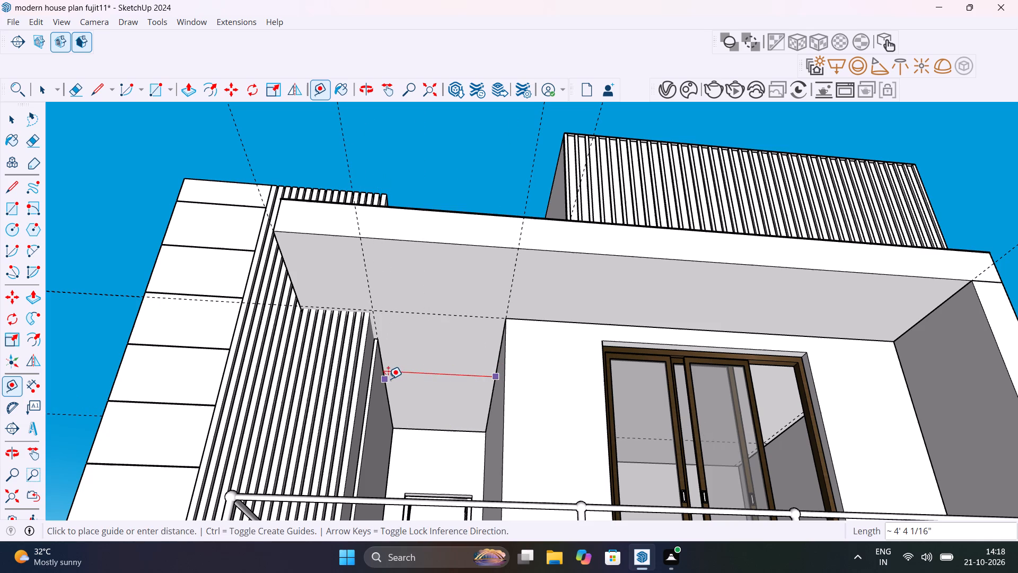
left_click(388, 377)
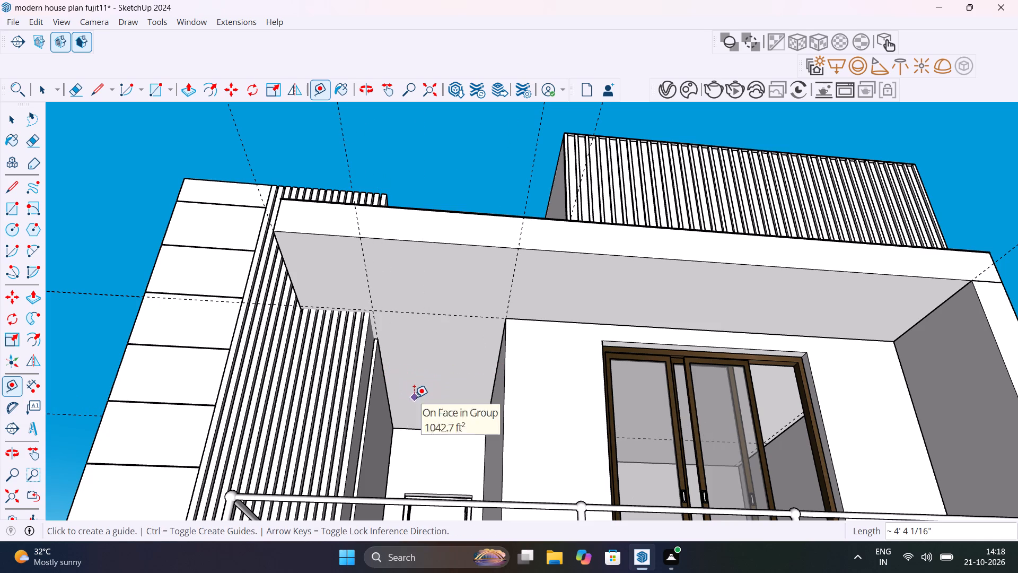
Hide the upper-floor wall group containing the balcony door wall.
middle_click_drag(414, 397, 441, 373)
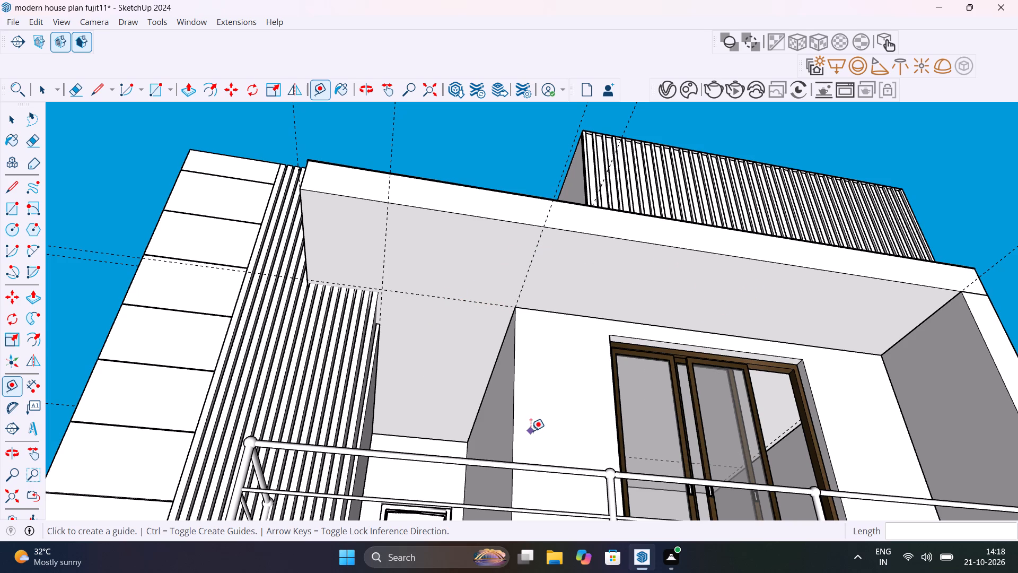
key("space")
left_click(537, 412)
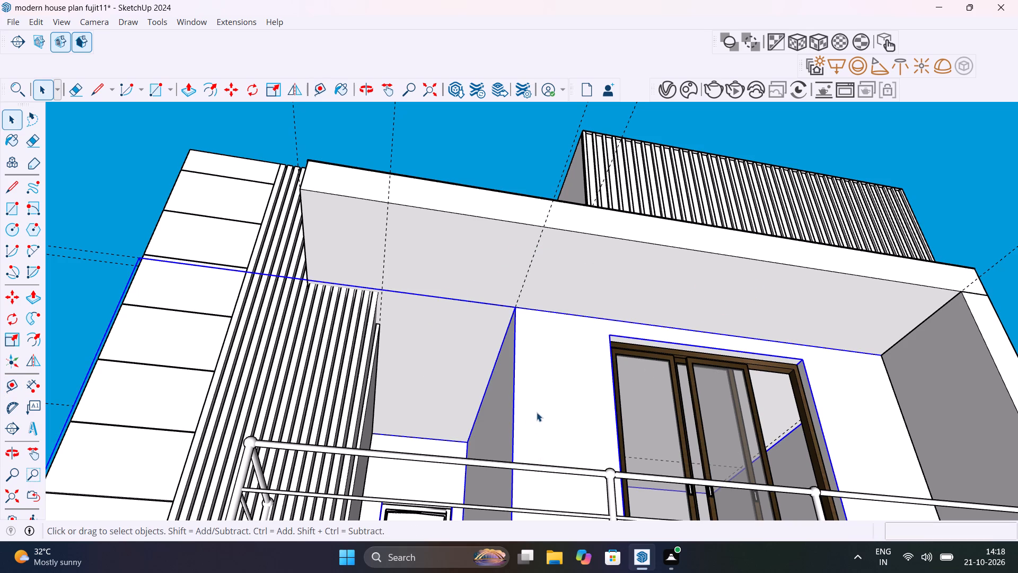
right_click(537, 412)
left_click(587, 107)
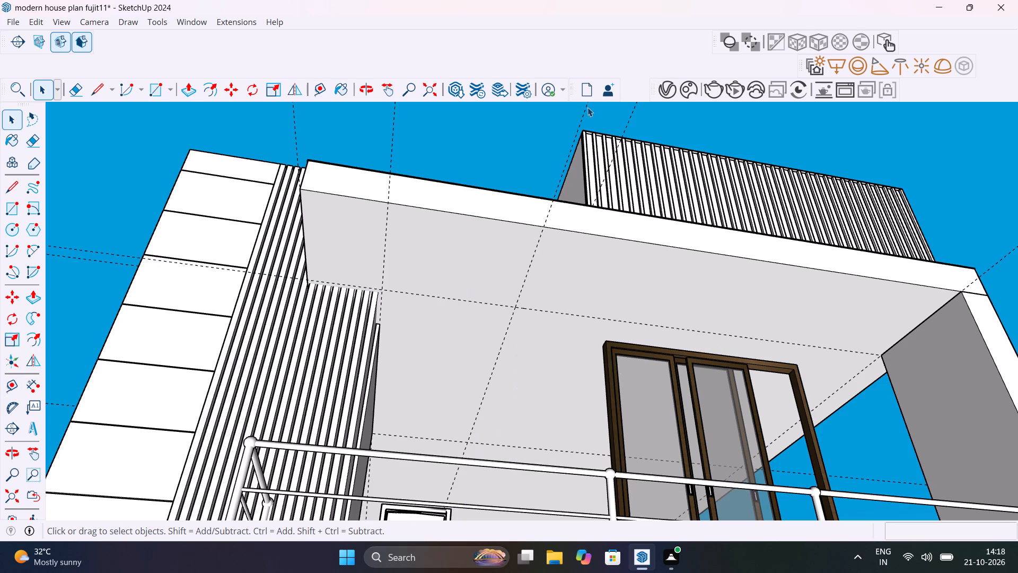
Draw a rectangle about 4' 4 1/16" by 15' on the overhang's underside, from its front edge to the recess's back guide.
middle_click_drag(586, 359, 709, 422)
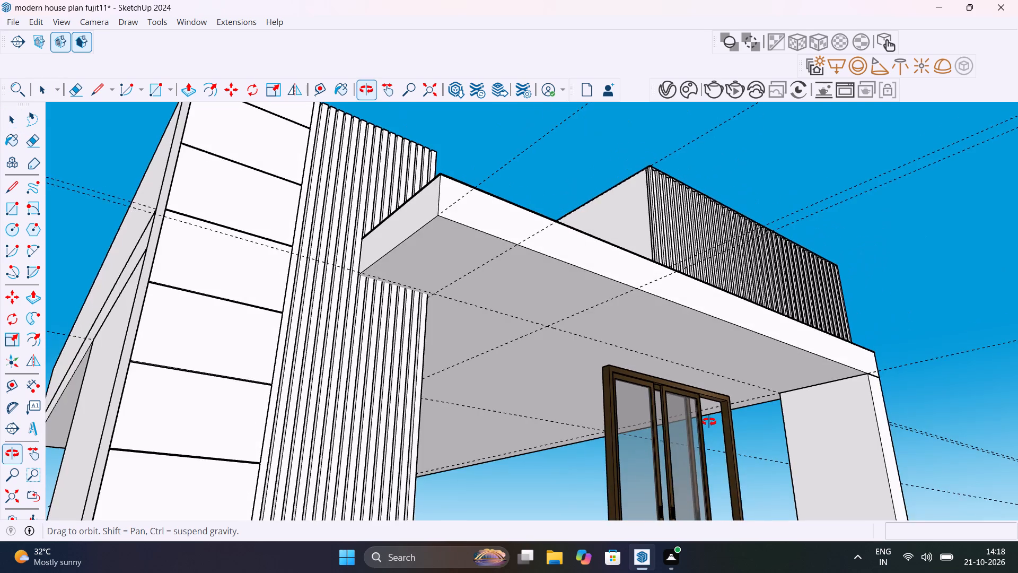
middle_click_drag(709, 422, 521, 369)
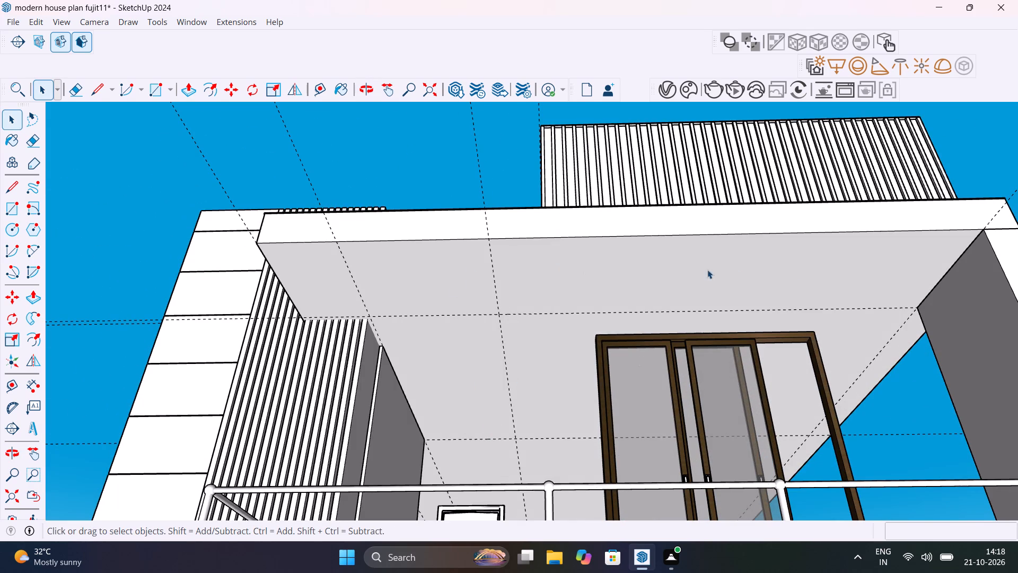
middle_click_drag(498, 384, 517, 369)
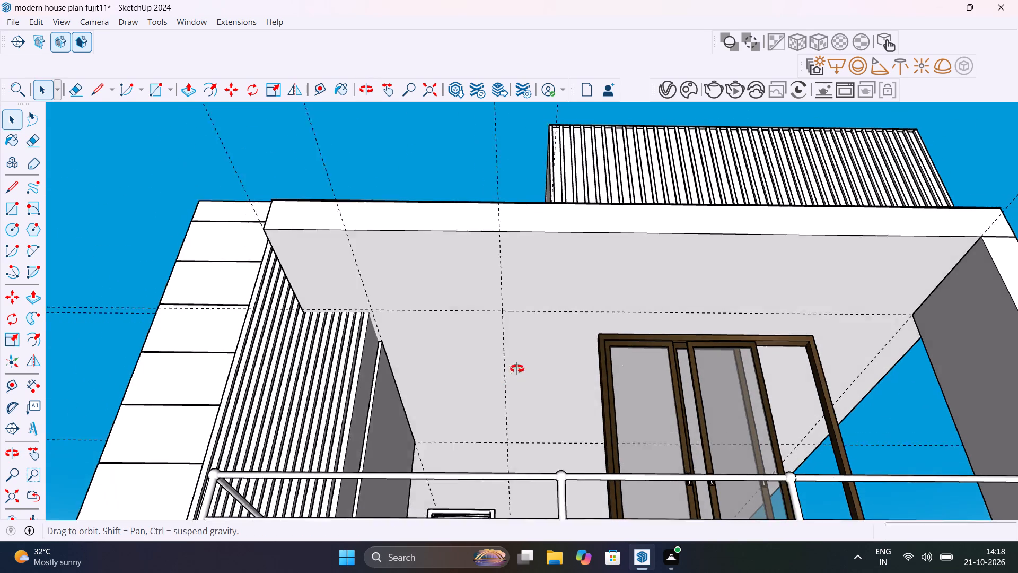
middle_click_drag(517, 369, 532, 346)
key("r")
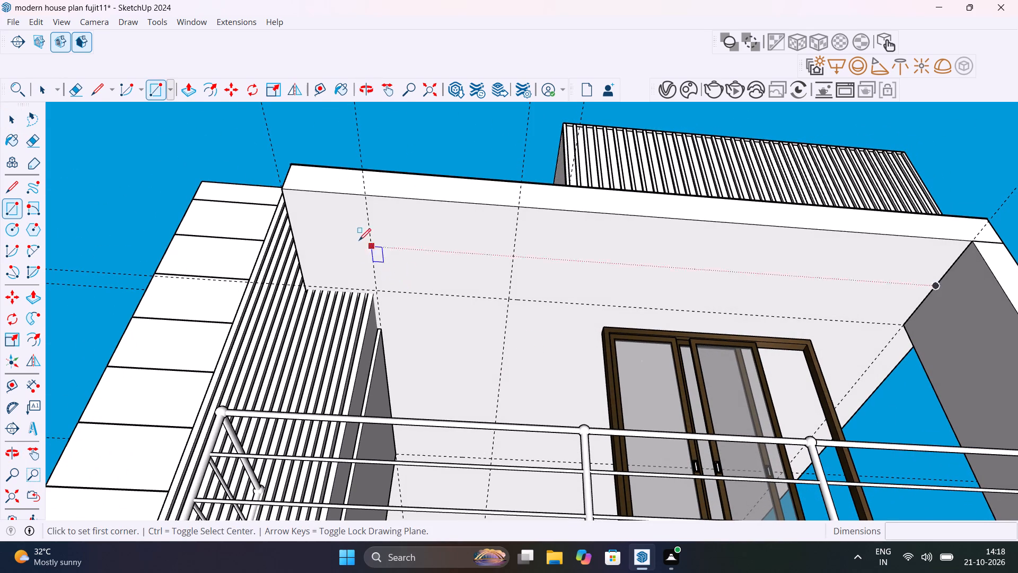
left_click(366, 198)
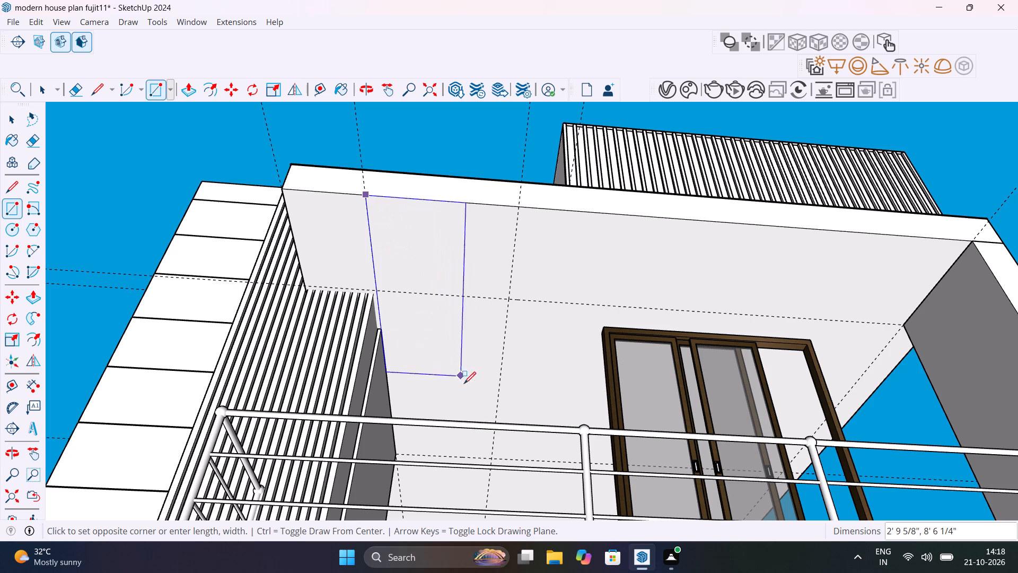
middle_click_drag(479, 412, 491, 481)
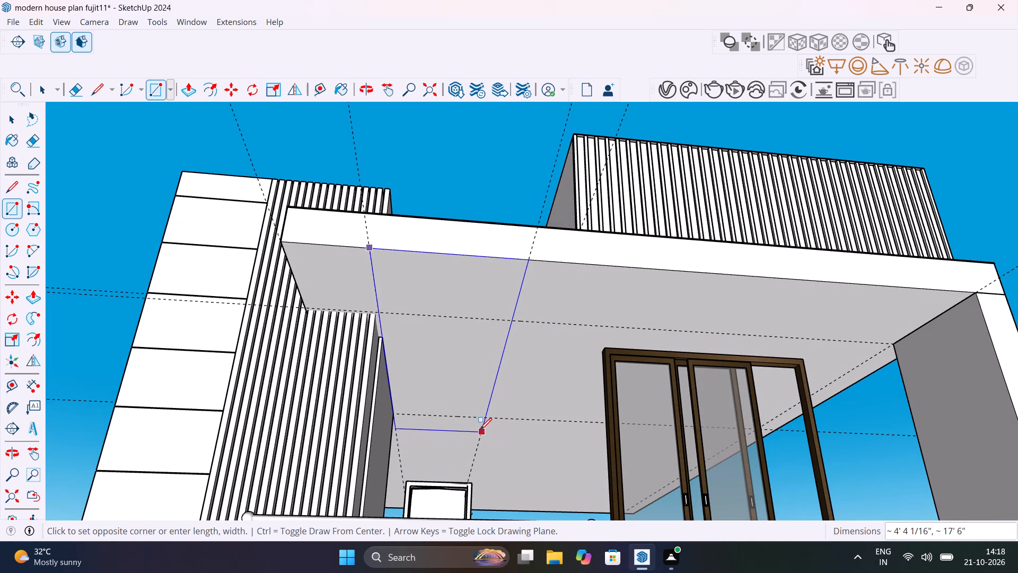
left_click(483, 417)
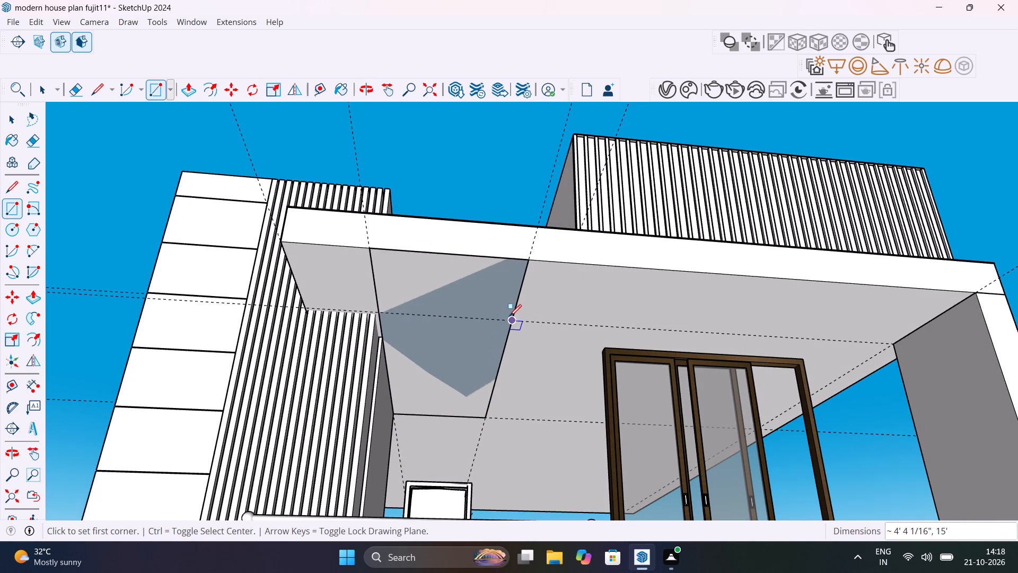
Draw a 13' 9" by 4' rectangle on the overhang's underside, from the guide intersection to the front corner at the side wall.
left_click(511, 320)
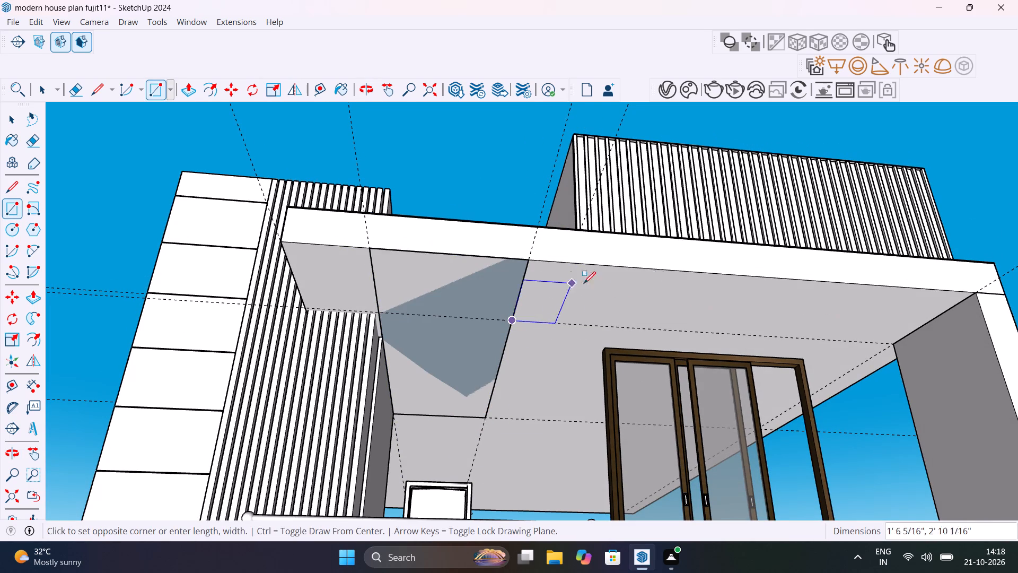
left_click(977, 292)
key("space")
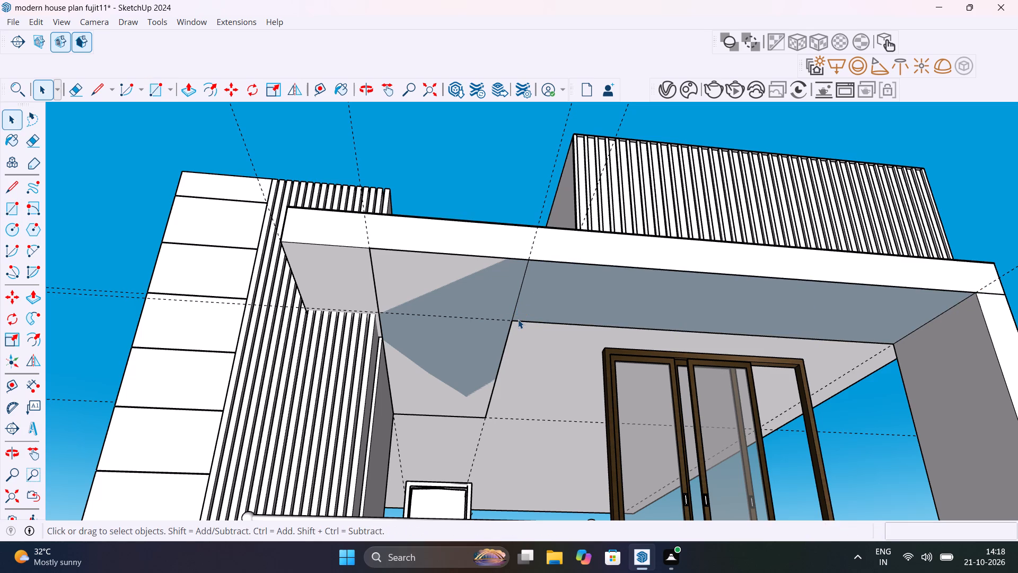
Erase the edge shared by the two underside rectangles to merge them into one L-shaped face.
key("e")
left_click(517, 303)
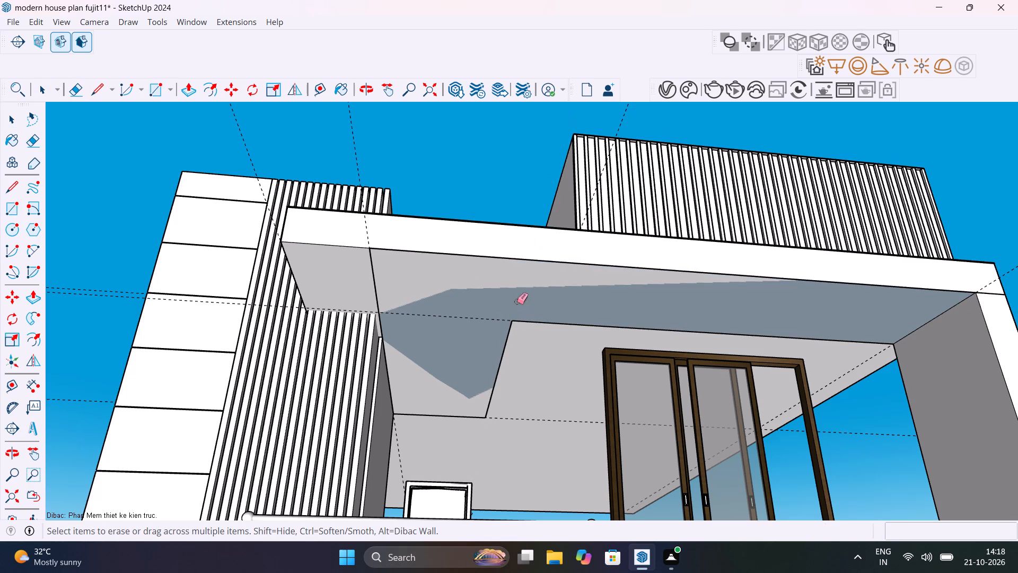
Push/Pull the L-shaped underside face by 1".
key("p")
left_click(505, 297)
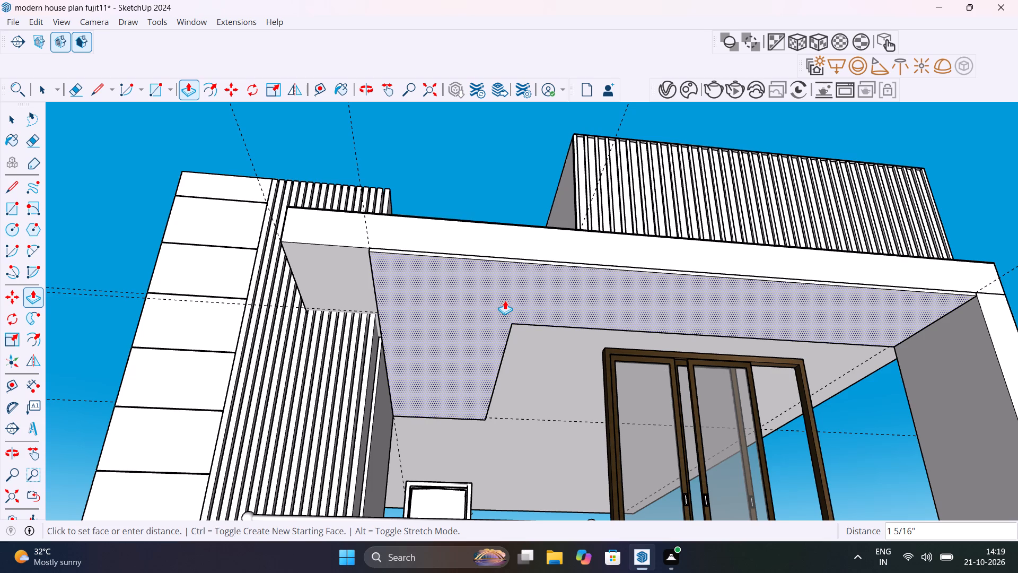
type("1\"")
key("Return")
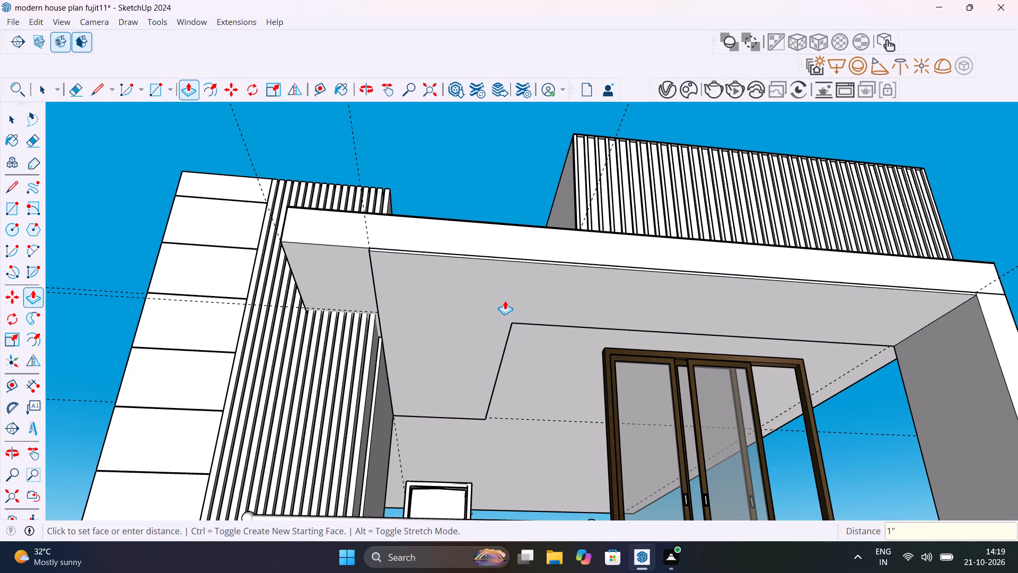
key("space")
Group the L-shaped ceiling panel together with its connected geometry.
middle_click_drag(523, 322, 595, 228)
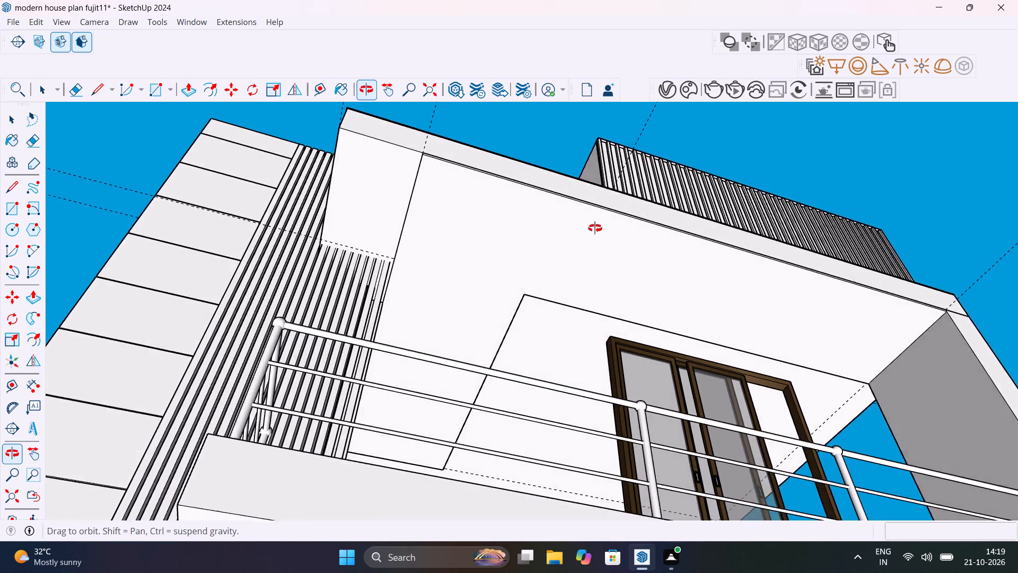
middle_click_drag(595, 228, 485, 297)
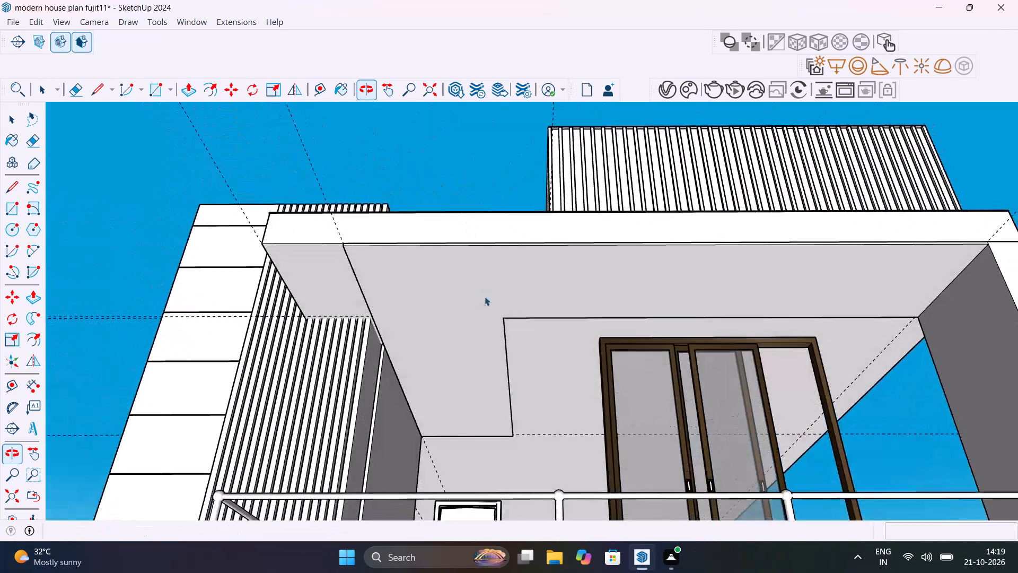
triple_click(485, 297)
right_click(485, 296)
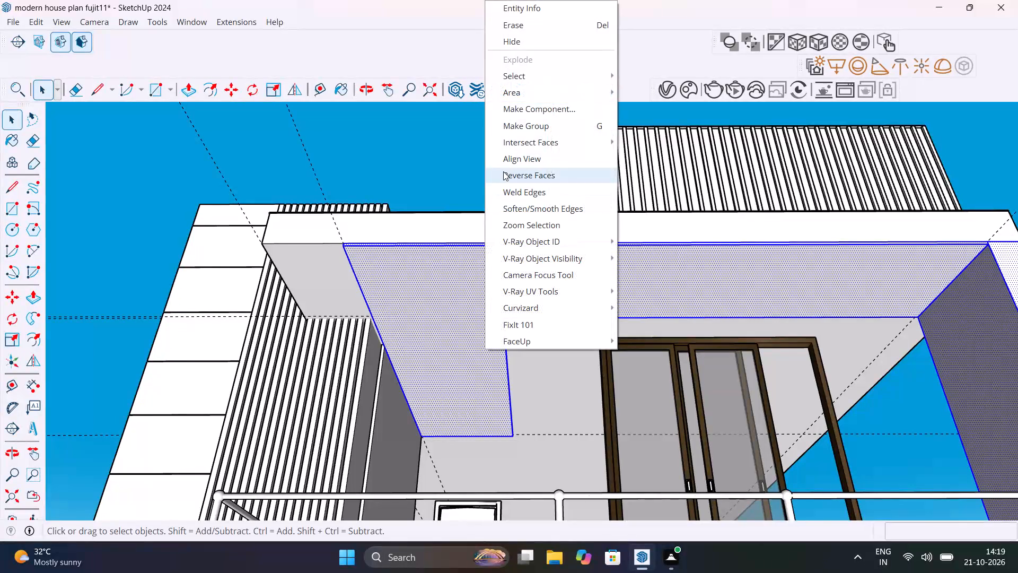
left_click(513, 123)
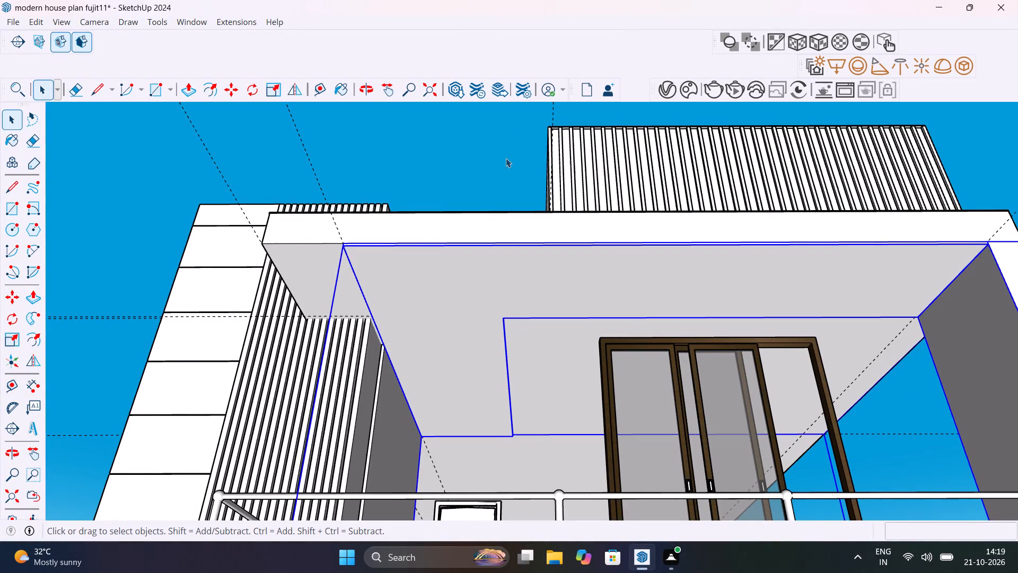
left_click(506, 157)
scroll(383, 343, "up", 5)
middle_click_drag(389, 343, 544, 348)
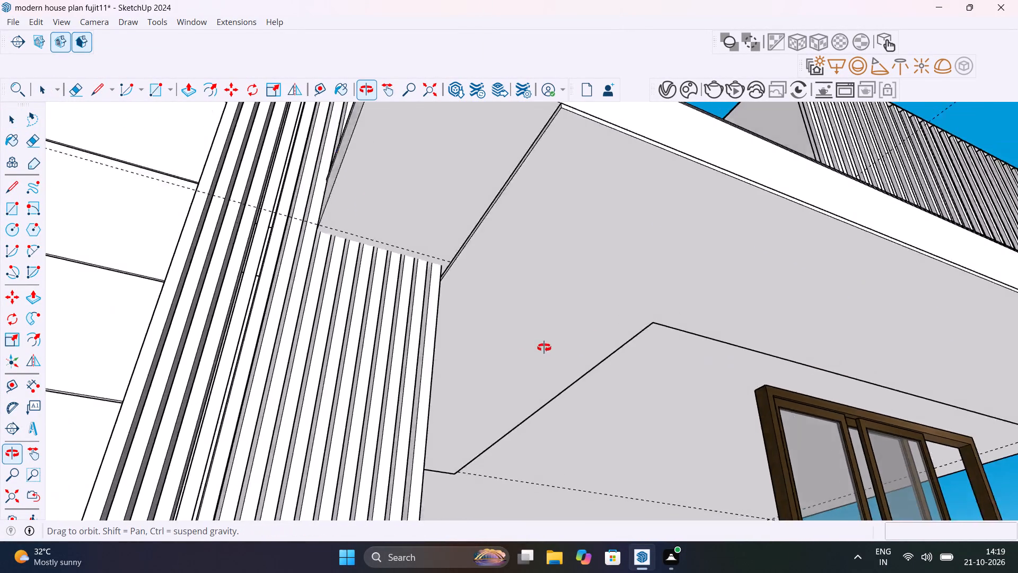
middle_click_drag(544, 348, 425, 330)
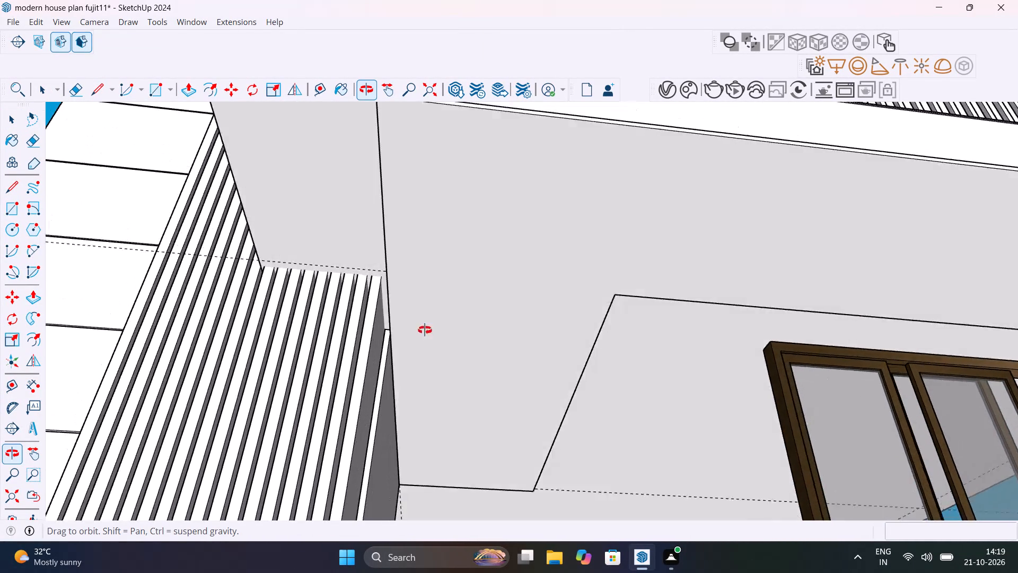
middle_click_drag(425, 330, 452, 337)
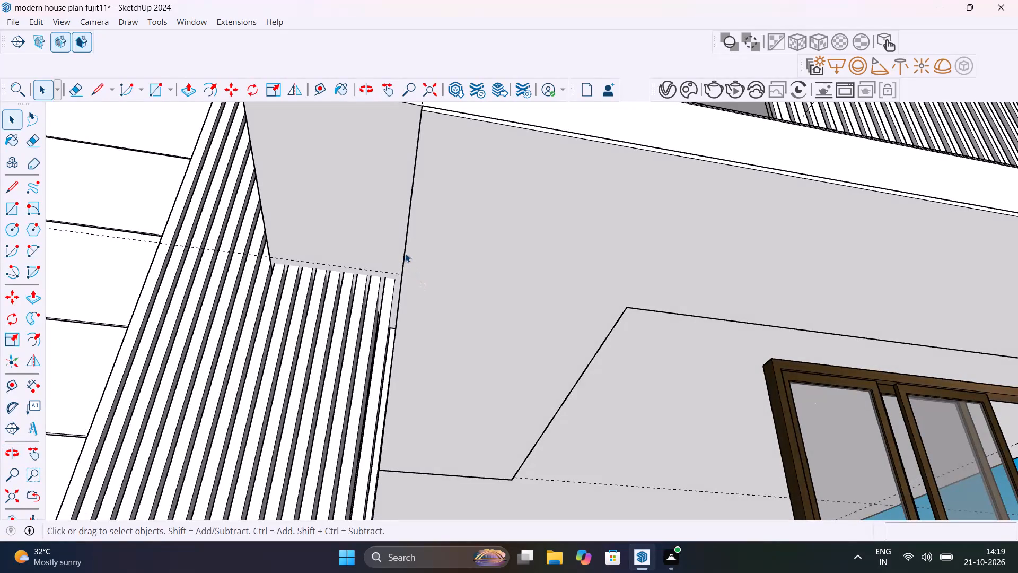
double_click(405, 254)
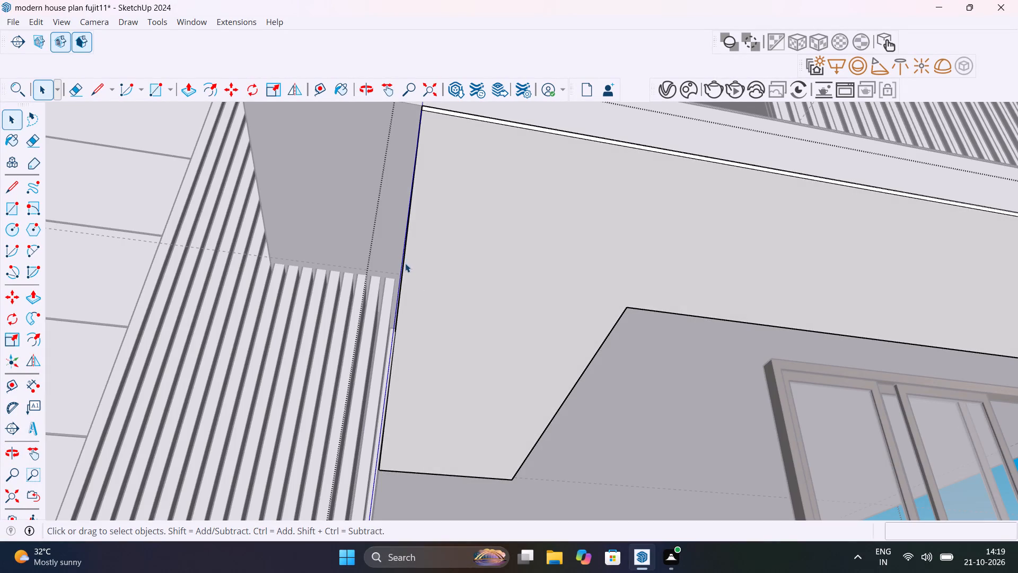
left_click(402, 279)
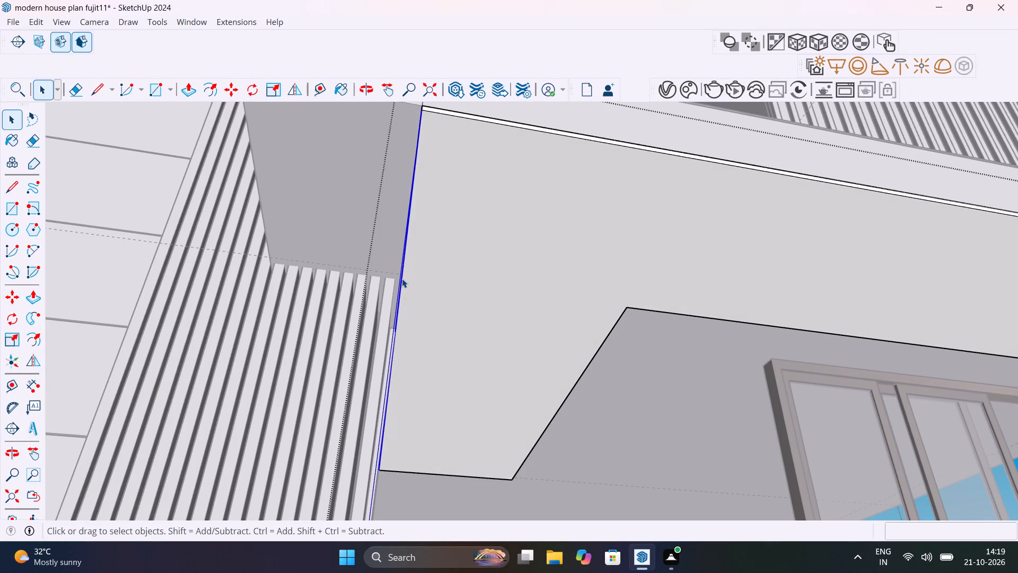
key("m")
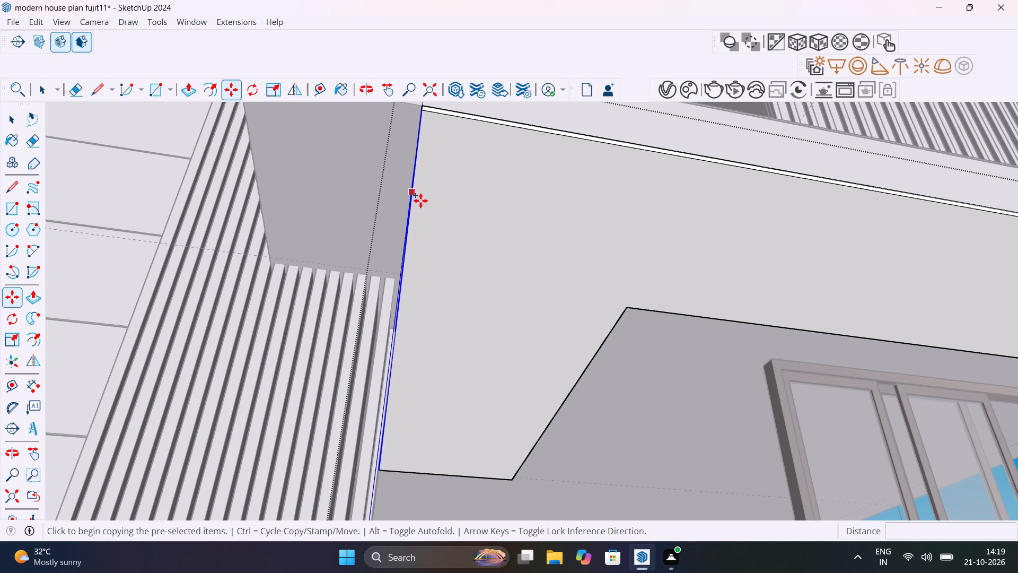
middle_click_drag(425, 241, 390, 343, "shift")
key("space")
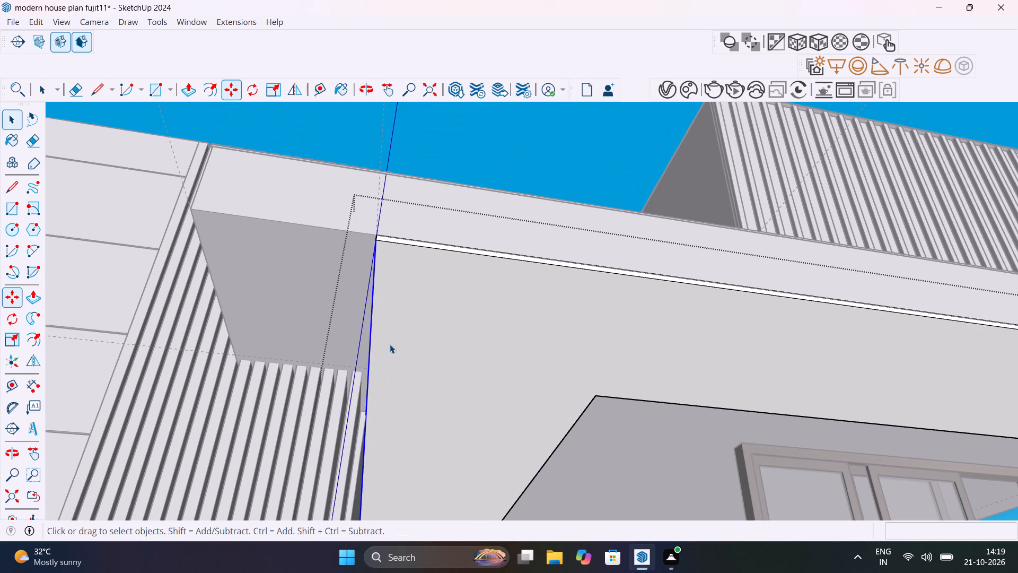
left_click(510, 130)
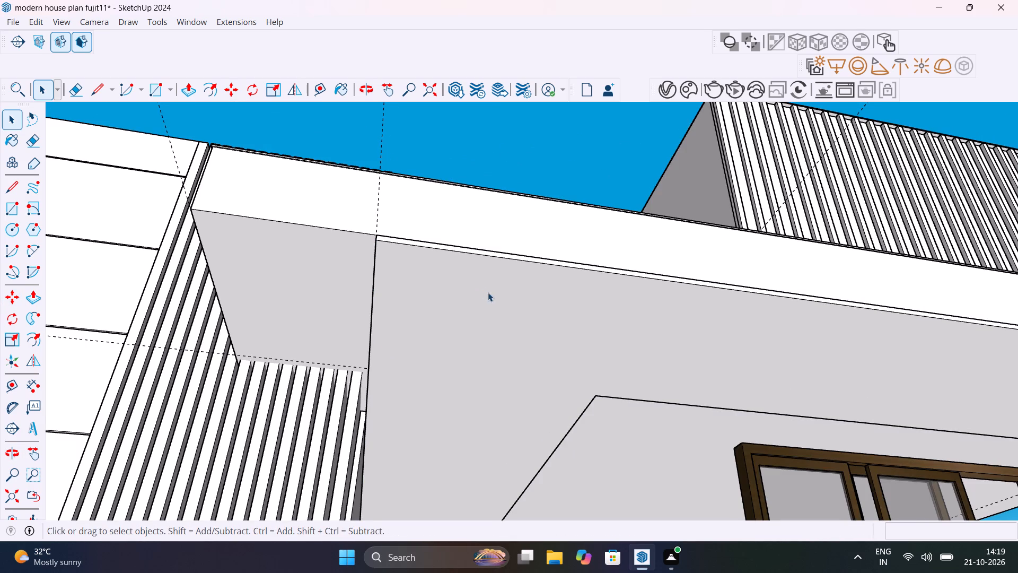
Open the L-shaped ceiling panel group and copy its outer side edge 1 1/2" inward across the underside face.
middle_click_drag(486, 289, 438, 203)
double_click(352, 238)
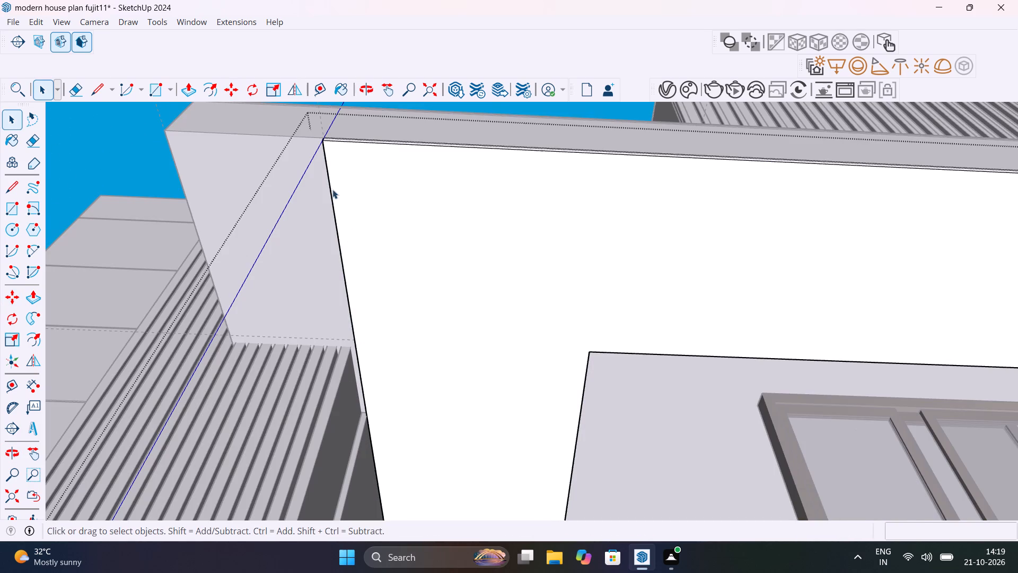
scroll(329, 147, "up", 9)
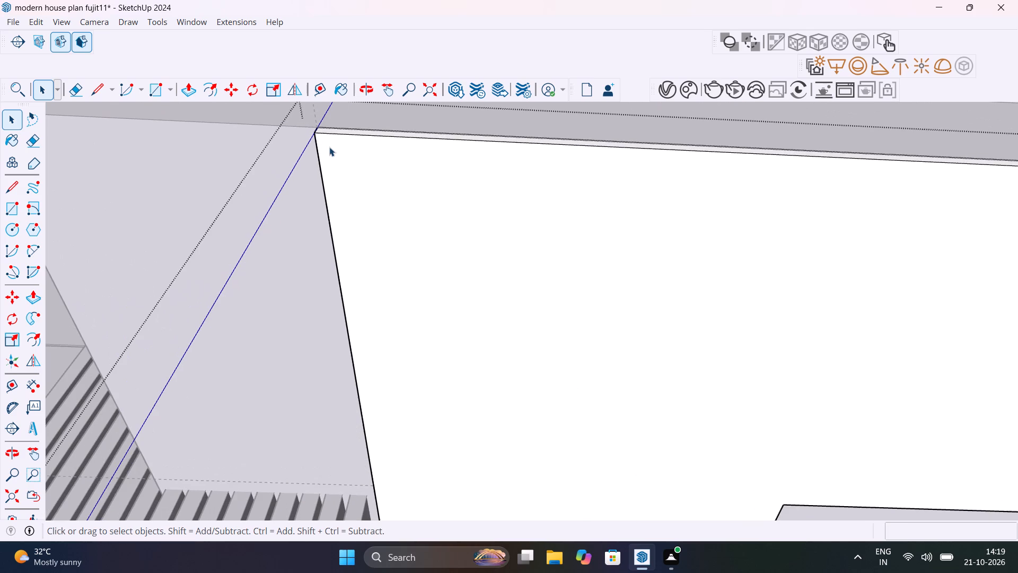
left_click(328, 208)
key("m")
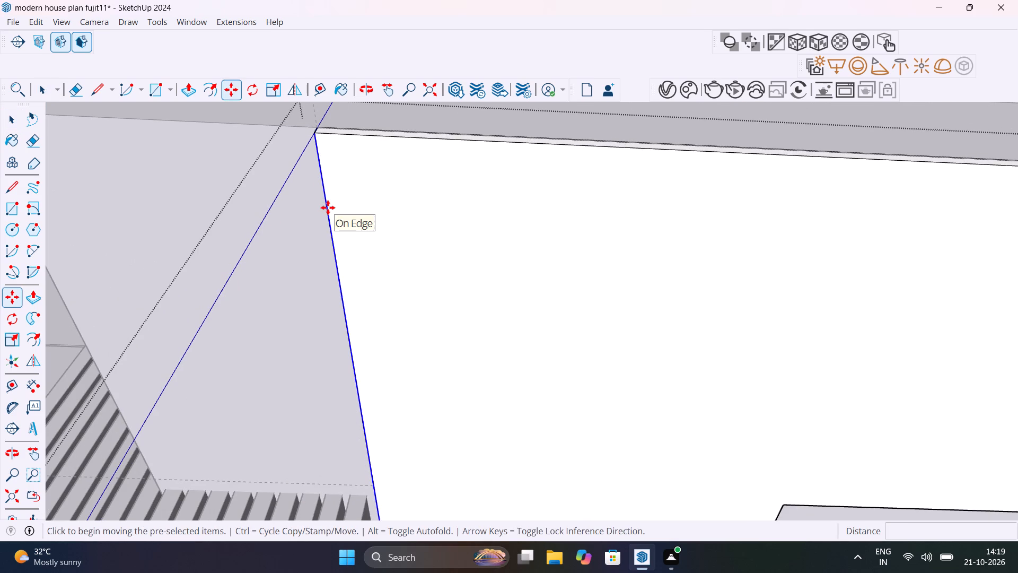
left_click(314, 132)
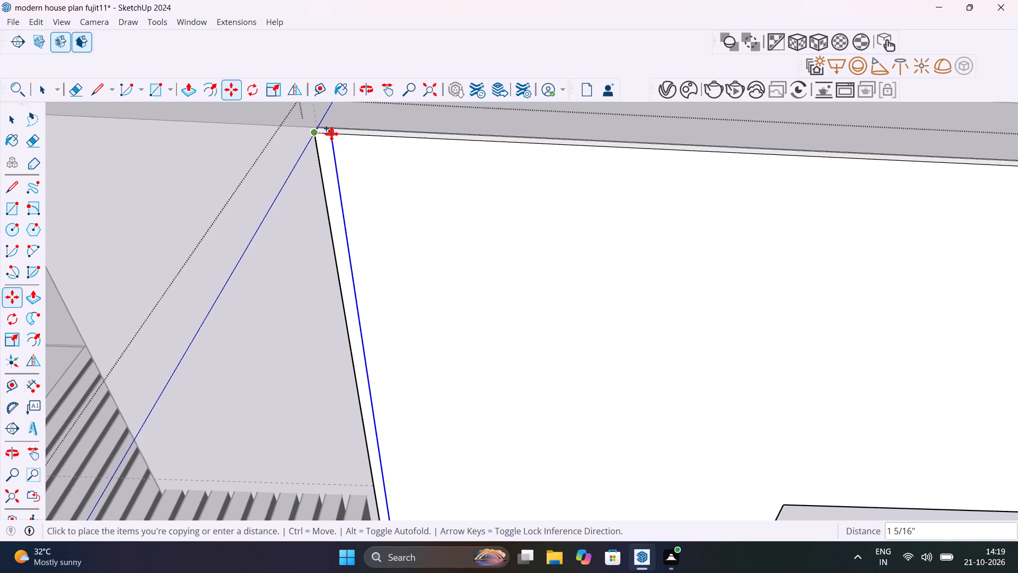
left_click(334, 135)
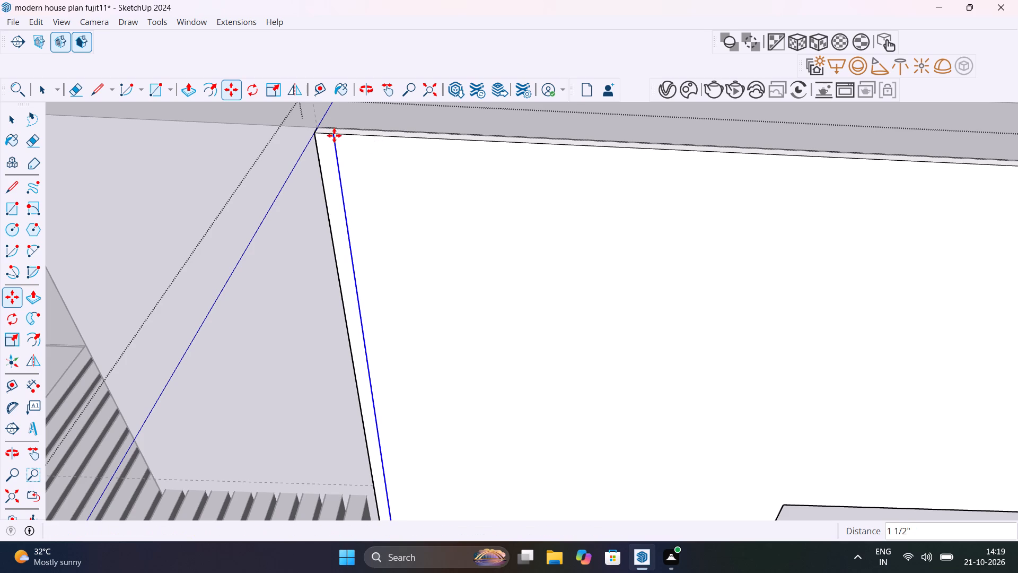
key("space")
Copy the narrow edge strip about 4' 2 9/16" across the L's leg to the opposite end corner.
left_click(337, 189)
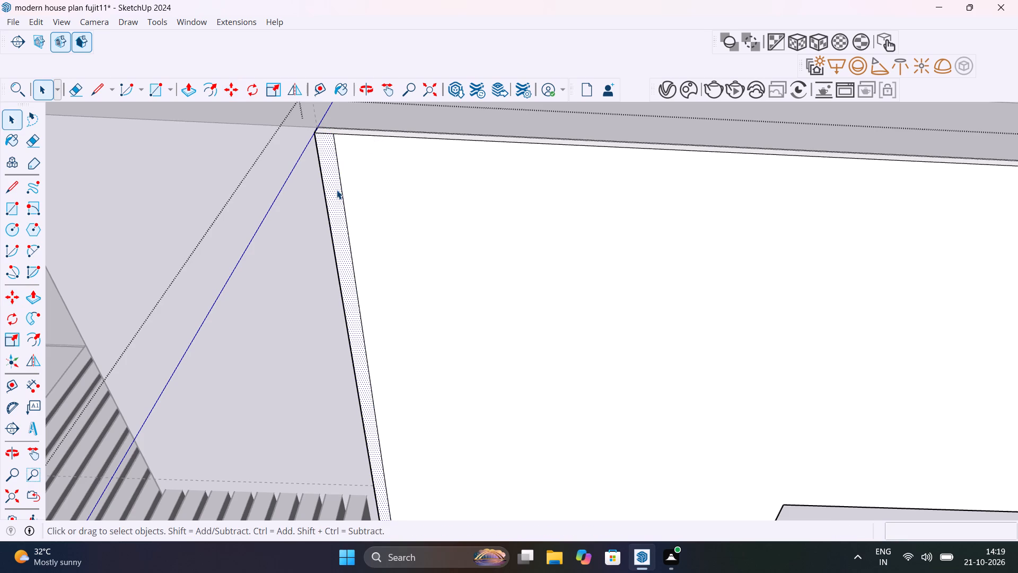
triple_click(337, 189)
key("m")
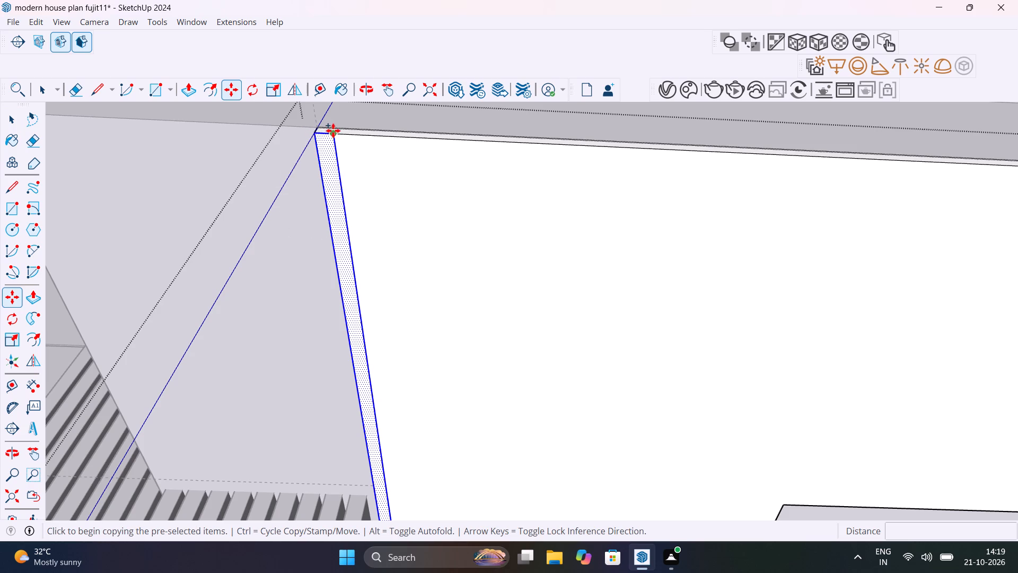
scroll(355, 215, "down", 15)
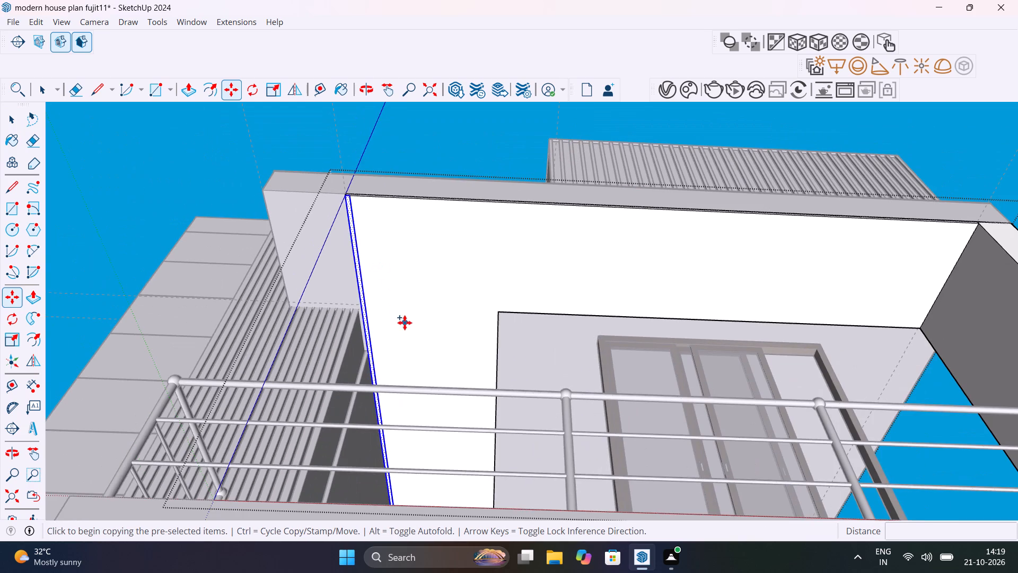
middle_click_drag(405, 322, 435, 351)
scroll(411, 306, "up", 8)
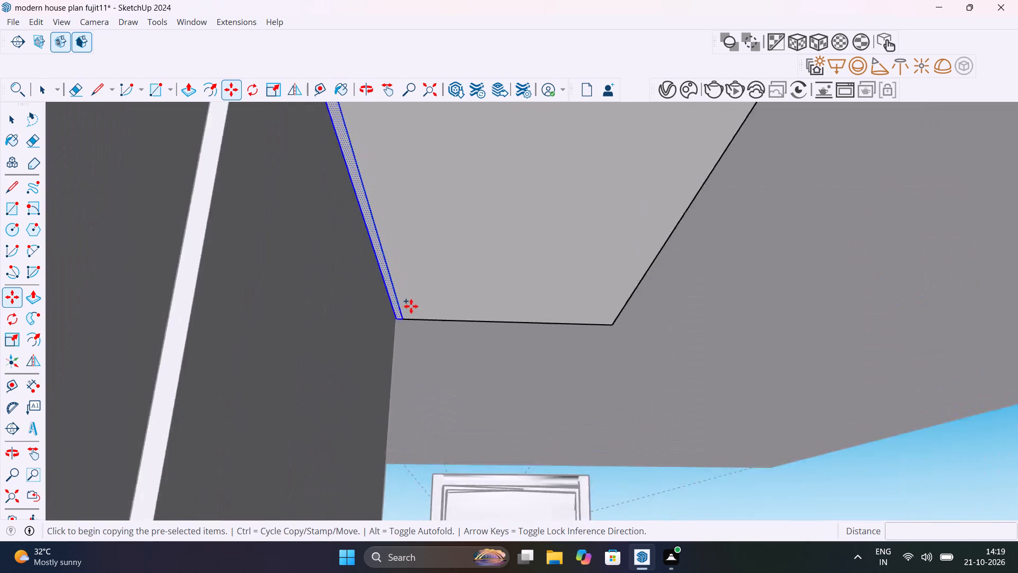
scroll(411, 306, "up", 8)
left_click(397, 335)
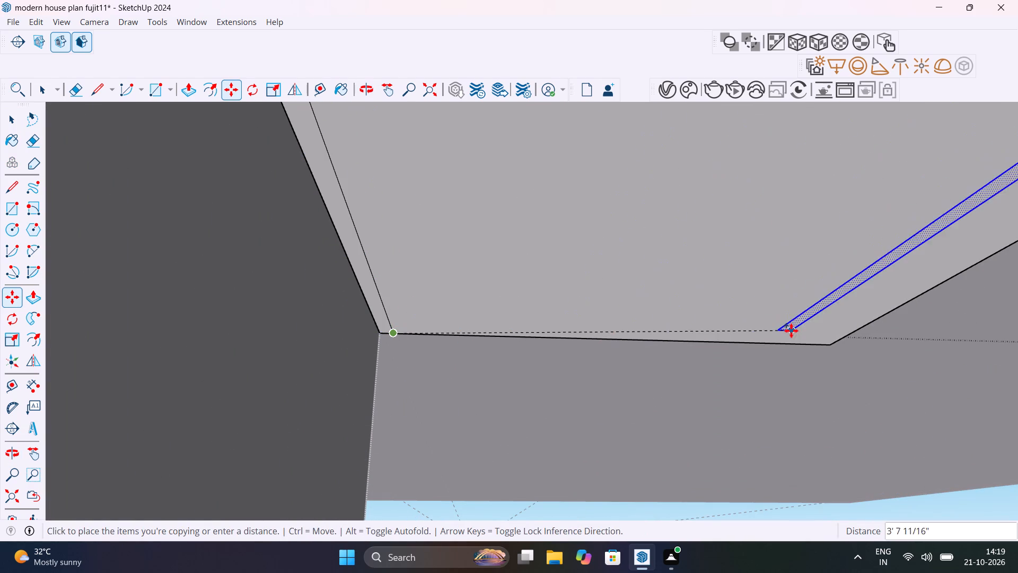
middle_click_drag(836, 345, 800, 314)
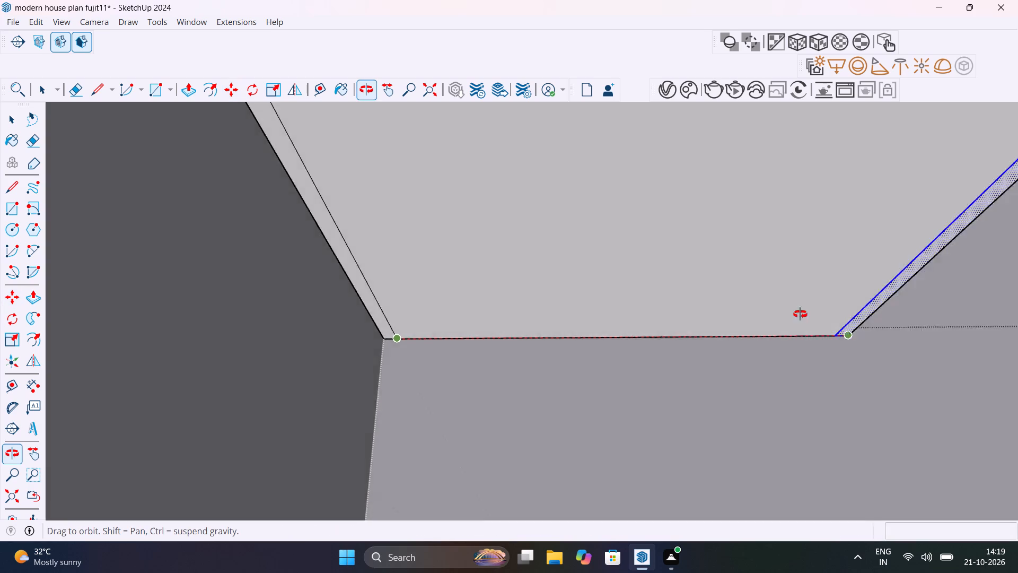
middle_click_drag(800, 314, 648, 268)
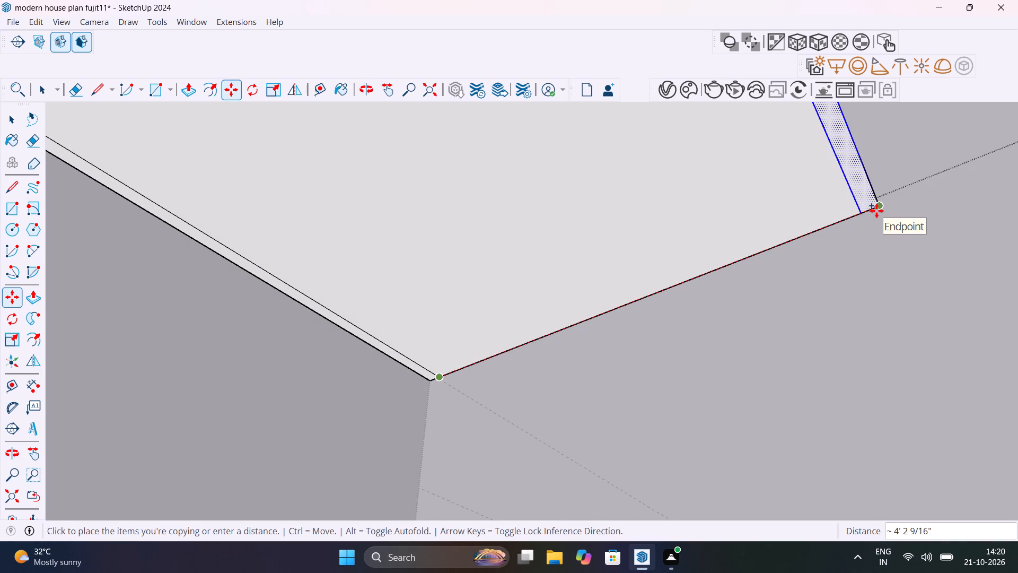
left_click(876, 211)
Fill the span between the two strips with evenly spaced copies, trying 10 divisions and settling on 15.
scroll(819, 237, "down", 16)
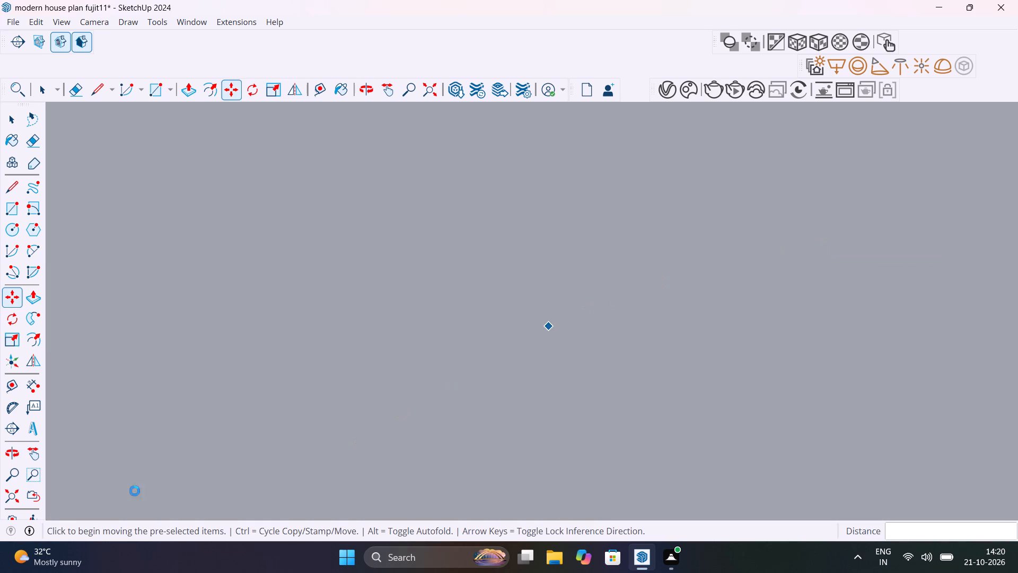
left_click(11, 496)
middle_click_drag(470, 281, 523, 365)
scroll(490, 269, "up", 10)
middle_click_drag(536, 276, 573, 315)
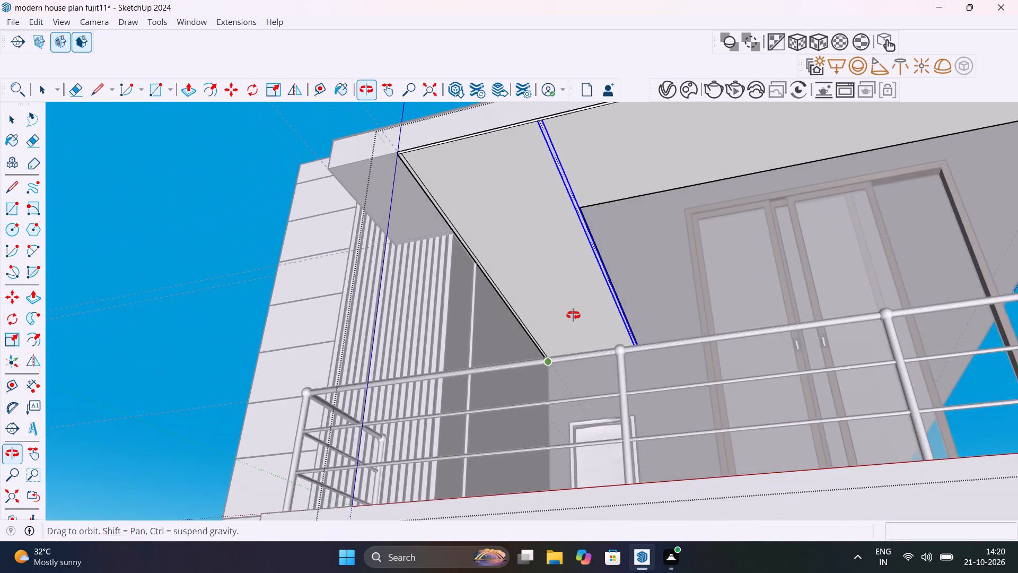
middle_click_drag(573, 315, 635, 394)
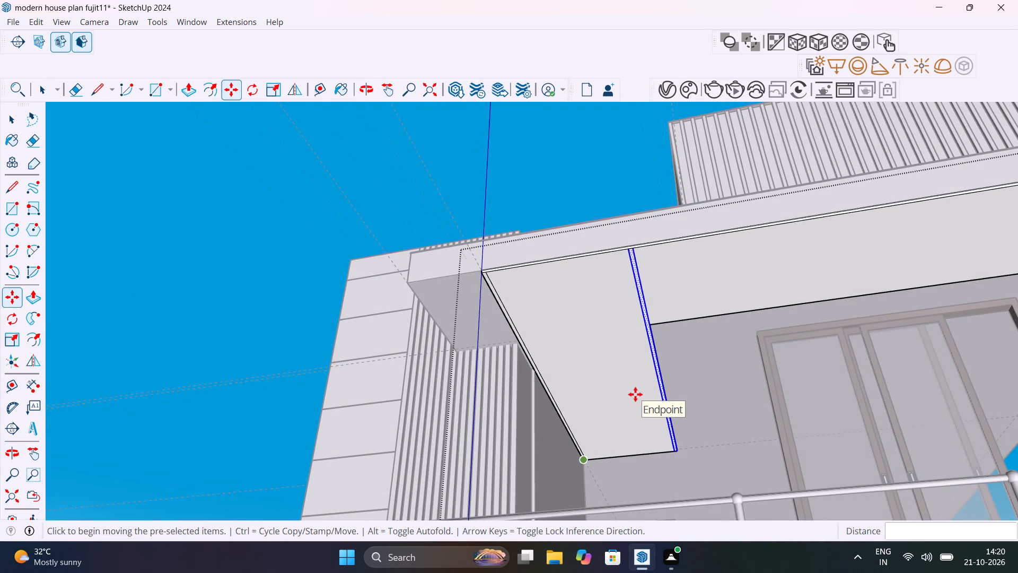
type("10/")
key("Return")
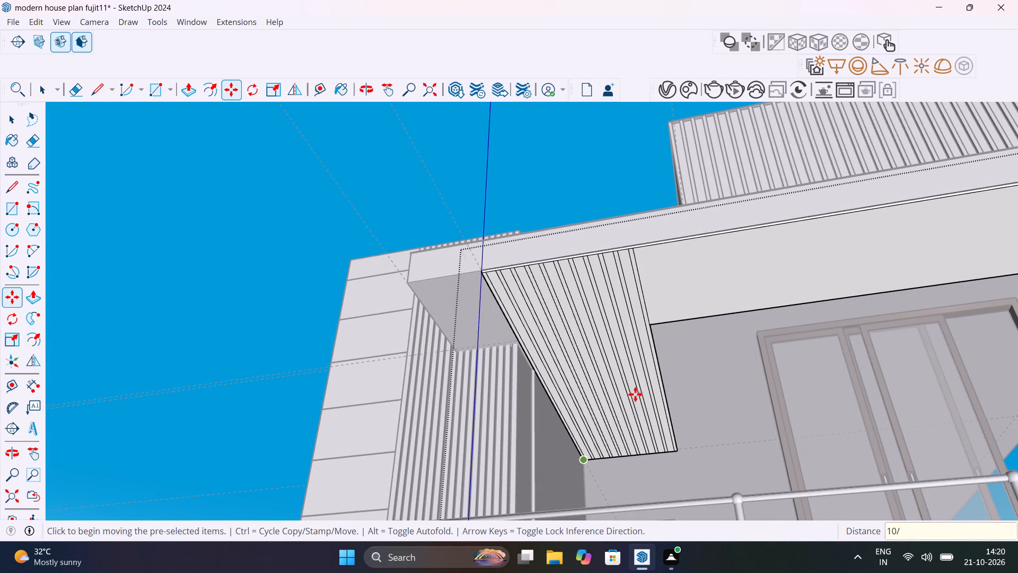
type("15/")
key("Return")
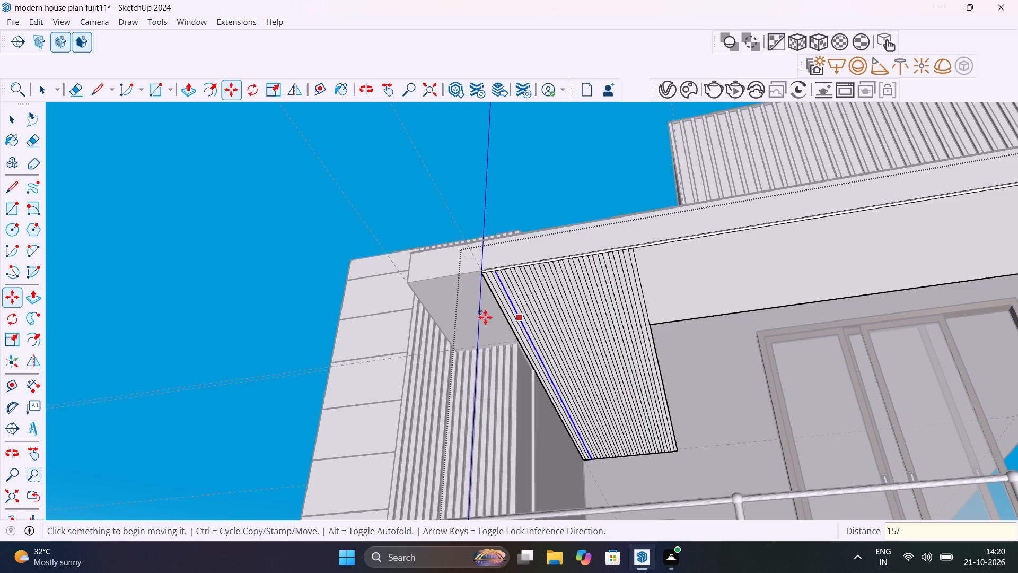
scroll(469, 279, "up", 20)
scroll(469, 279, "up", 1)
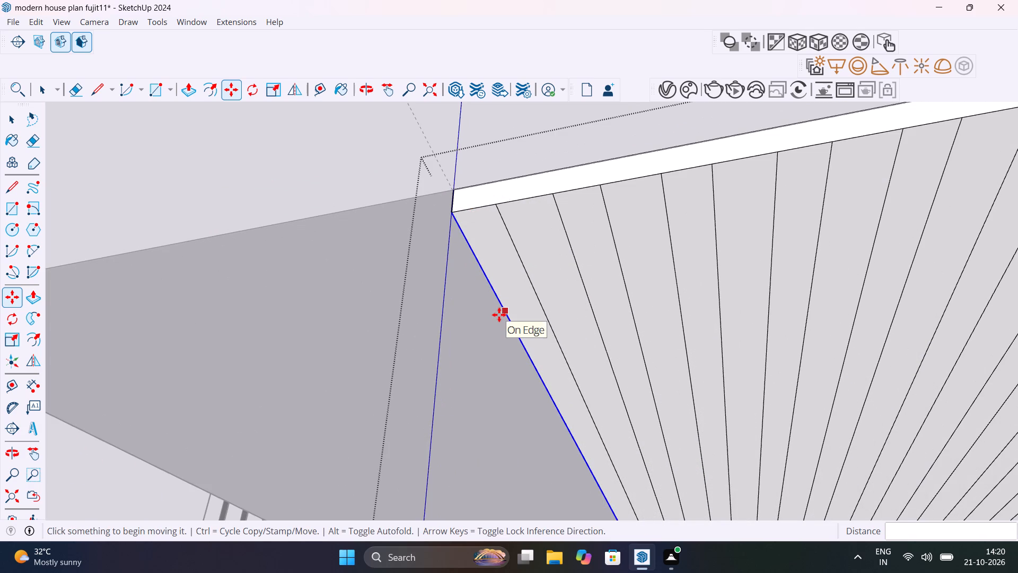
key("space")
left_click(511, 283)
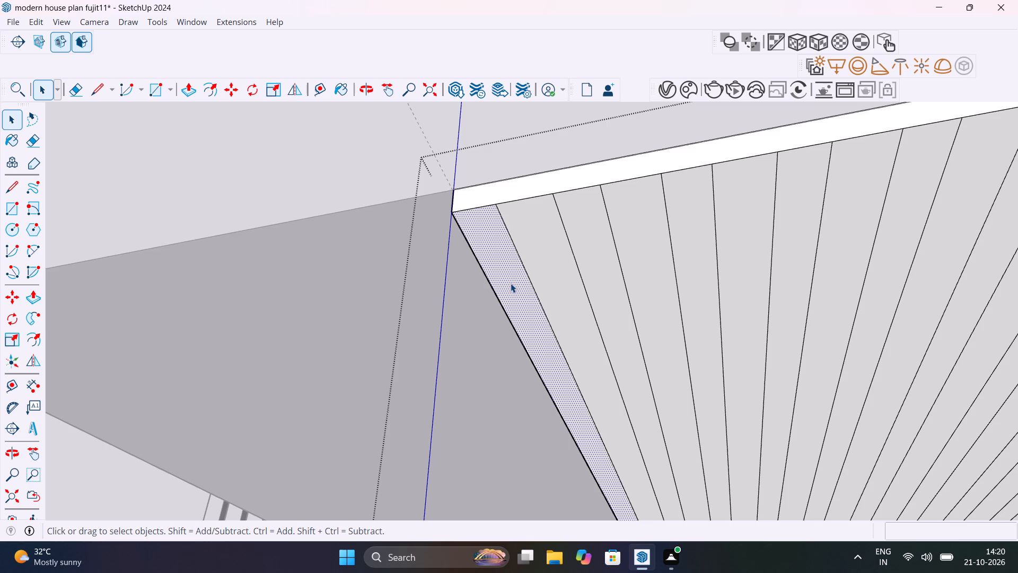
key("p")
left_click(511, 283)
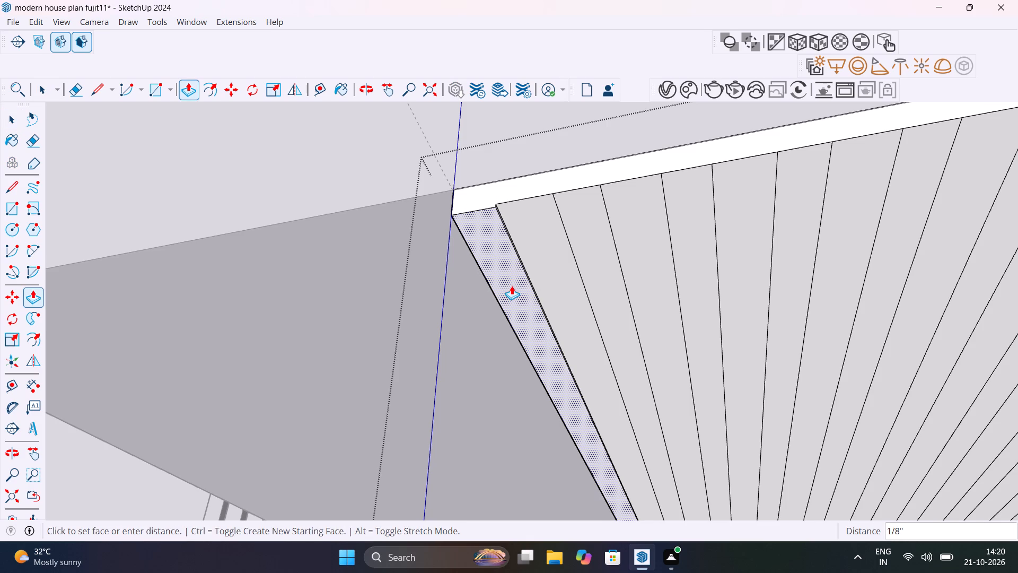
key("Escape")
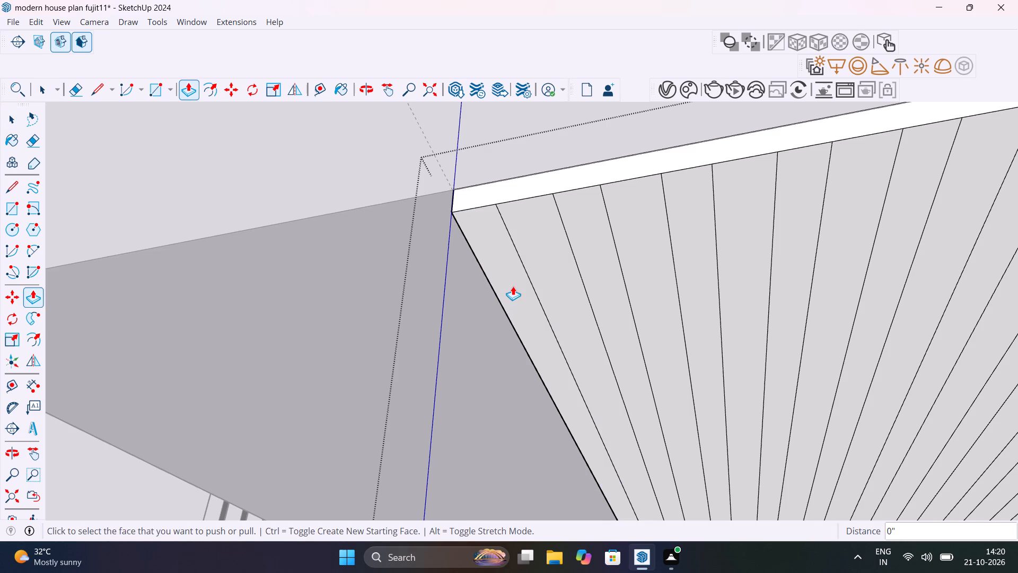
Push/Pull the gap face beside the outermost strip 0.9" into the panel to form a groove.
left_click(569, 283)
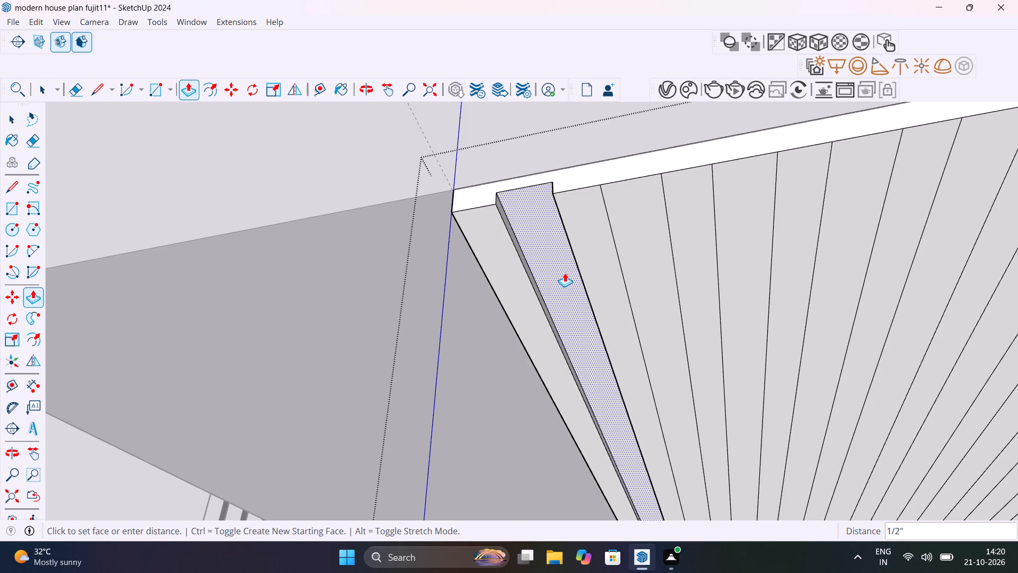
middle_click_drag(577, 280, 709, 390)
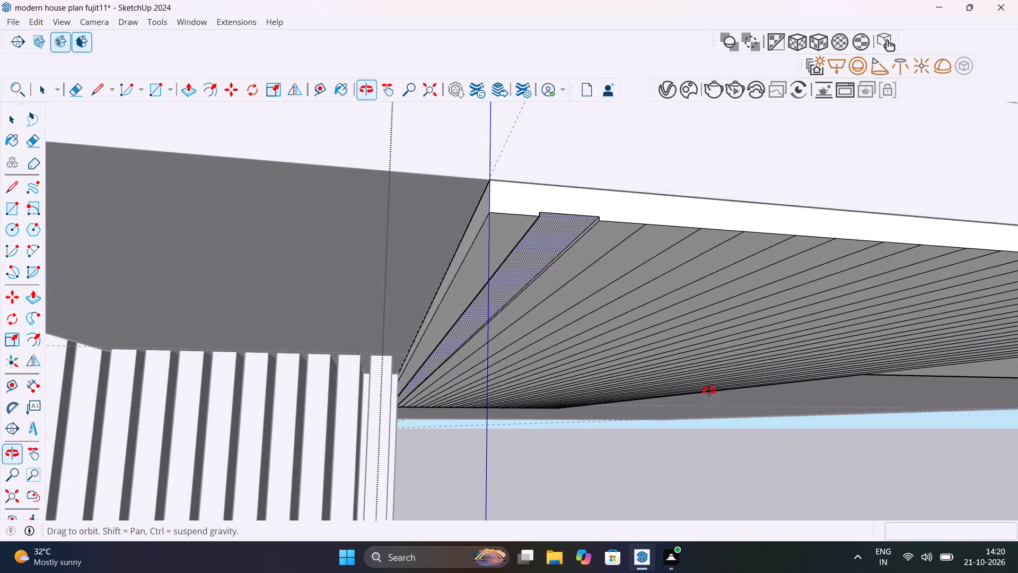
middle_click_drag(709, 390, 657, 390)
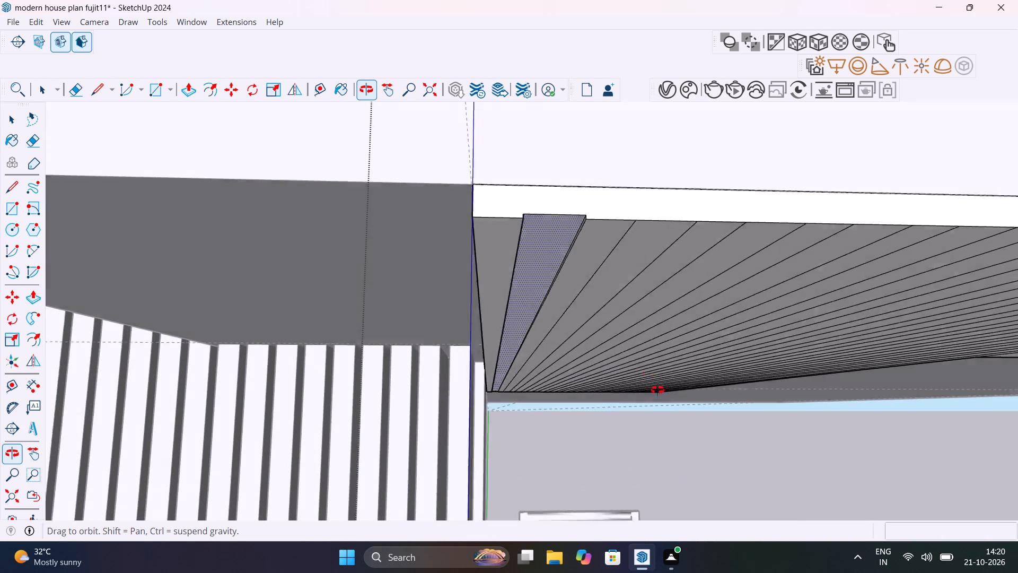
middle_click_drag(657, 390, 656, 389)
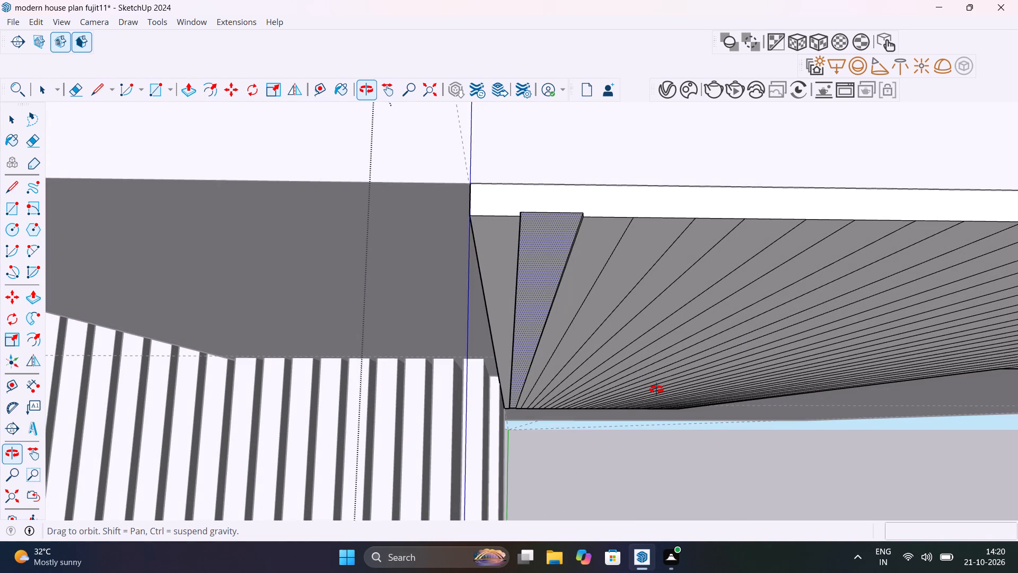
middle_click_drag(656, 389, 611, 387)
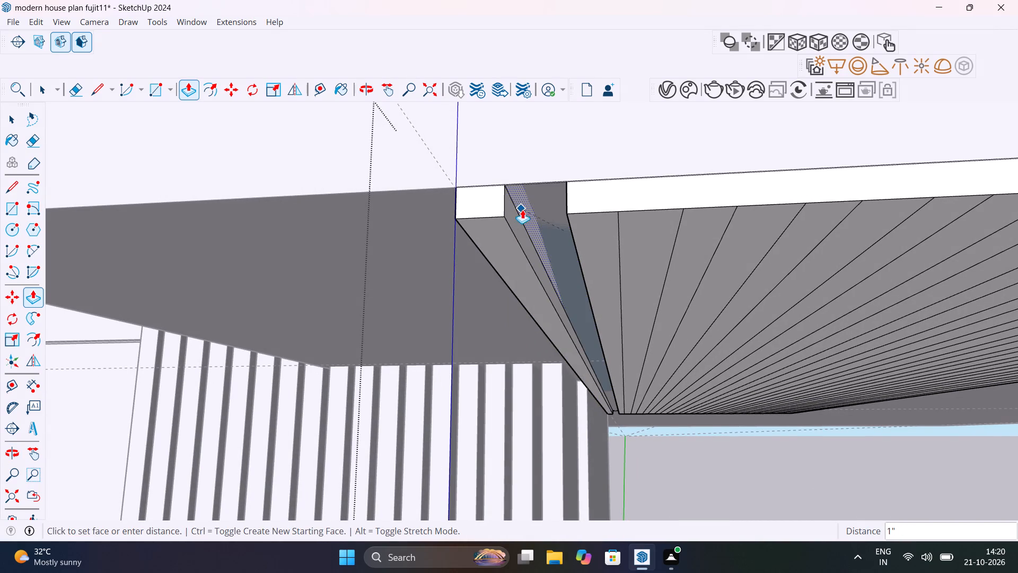
middle_click_drag(554, 195, 566, 202)
middle_click_drag(566, 202, 675, 257)
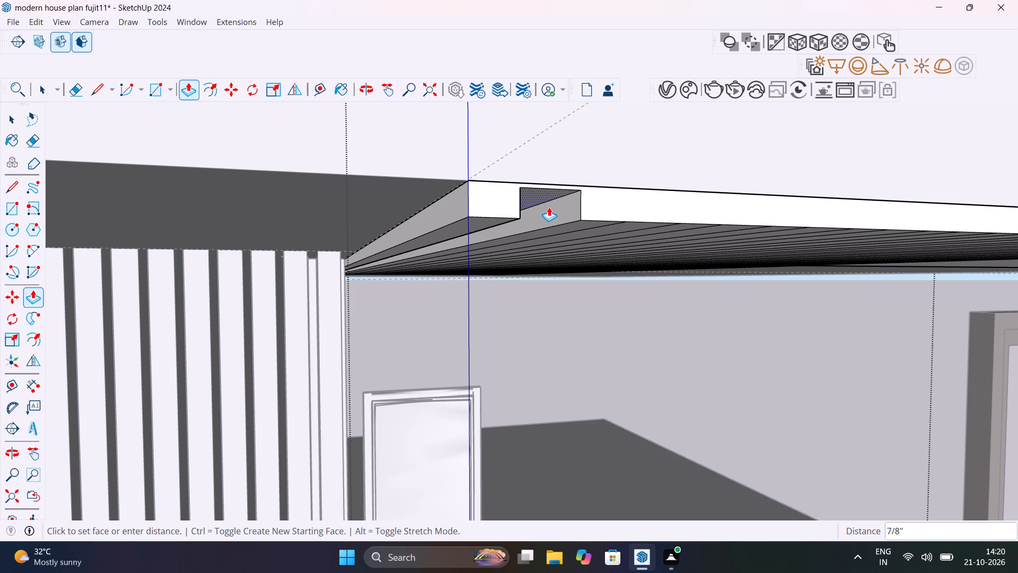
type("0.9\"")
key("Return")
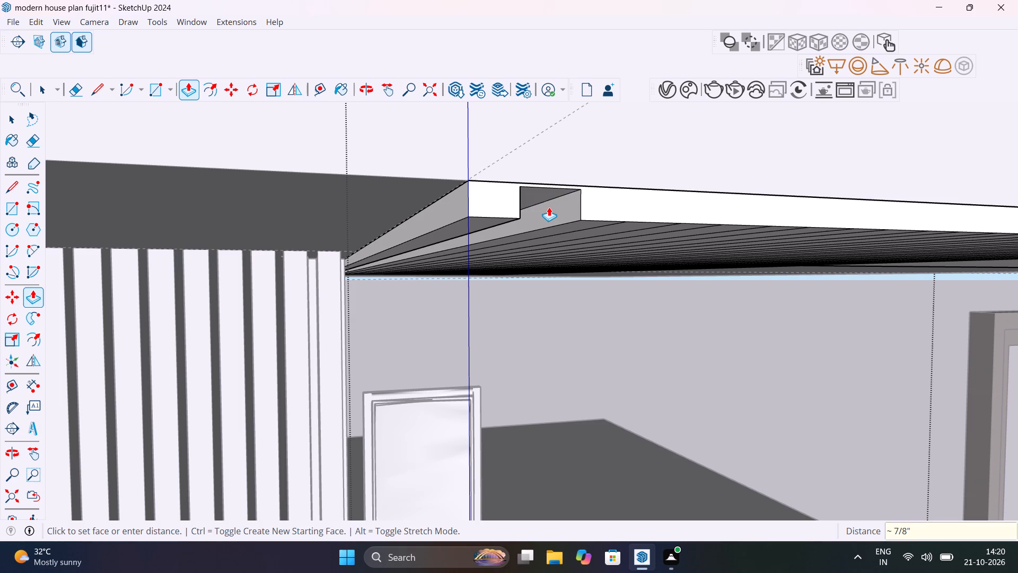
Repeat the 0.9" Push/Pull on the next four alternate gap faces, working away from the first groove.
scroll(549, 206, "down", 3)
middle_click_drag(556, 238, 494, 163)
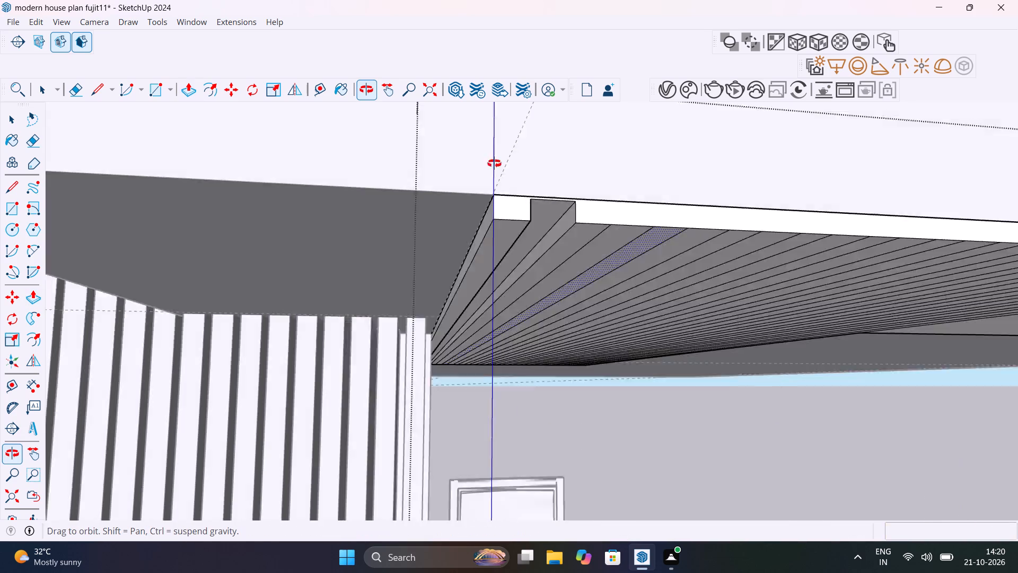
middle_click_drag(494, 163, 438, 111)
double_click(642, 268)
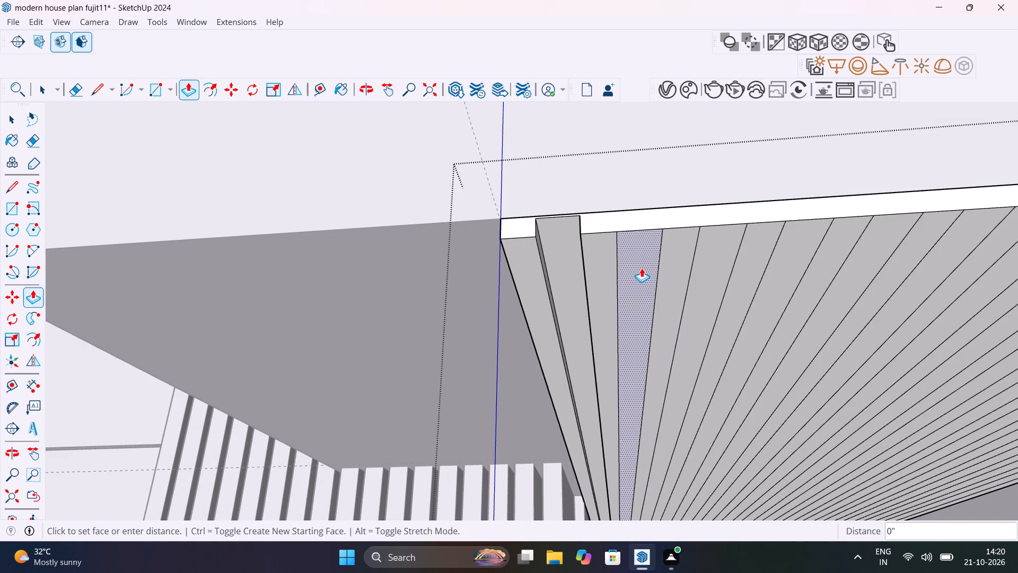
double_click(713, 267)
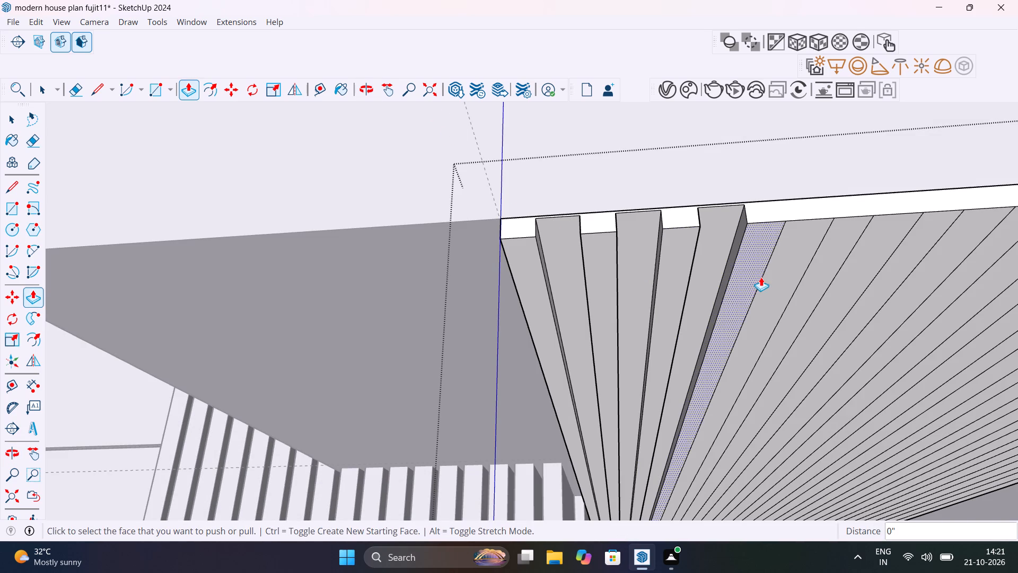
double_click(782, 278)
middle_click_drag(777, 280, 428, 286)
double_click(674, 255)
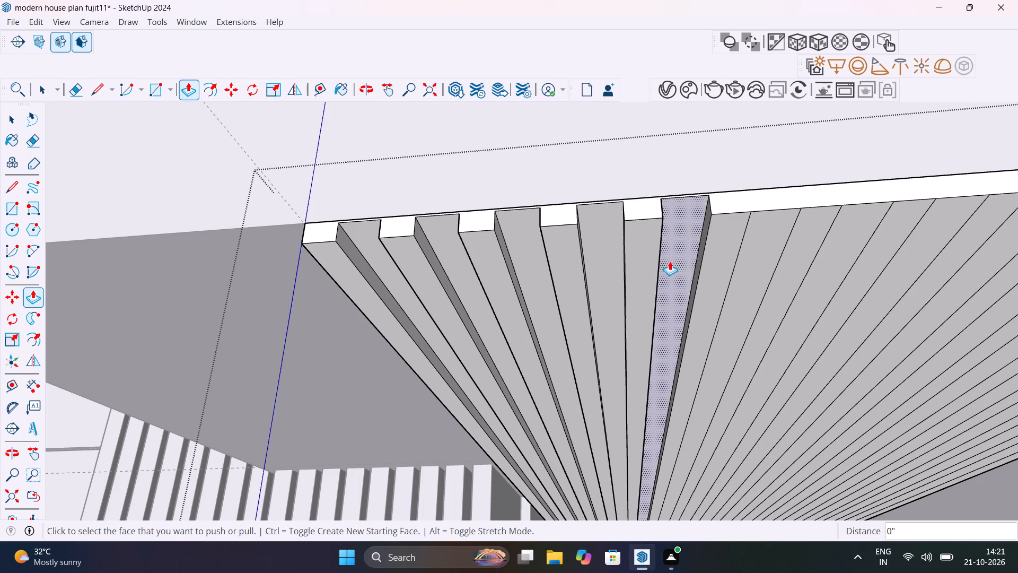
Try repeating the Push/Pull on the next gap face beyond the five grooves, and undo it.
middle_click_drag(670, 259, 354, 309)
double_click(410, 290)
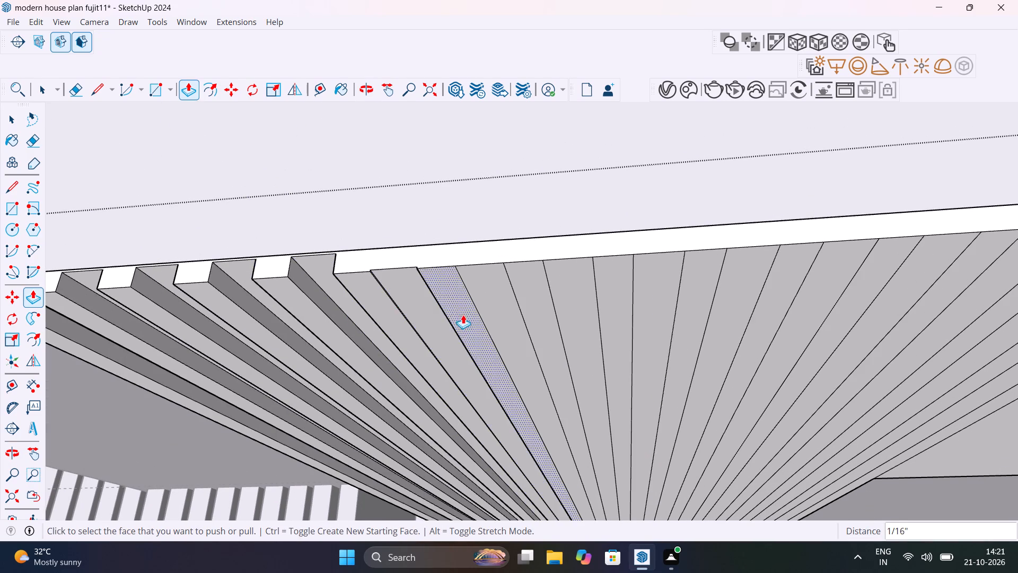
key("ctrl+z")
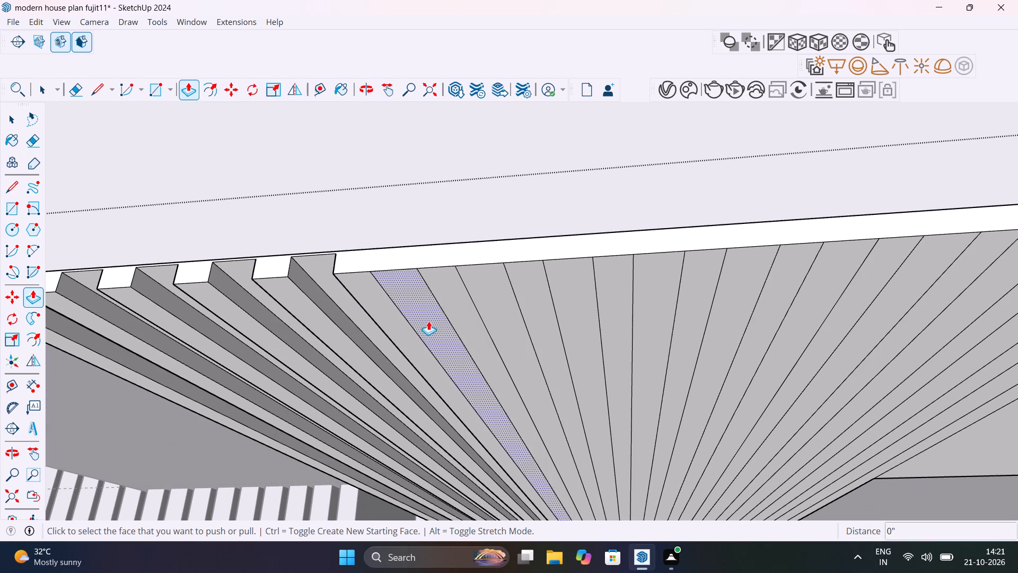
Push/Pull the next two alternate gap faces into the panel, the first to the neighbouring groove's depth and the second by 0.9".
left_click(428, 319)
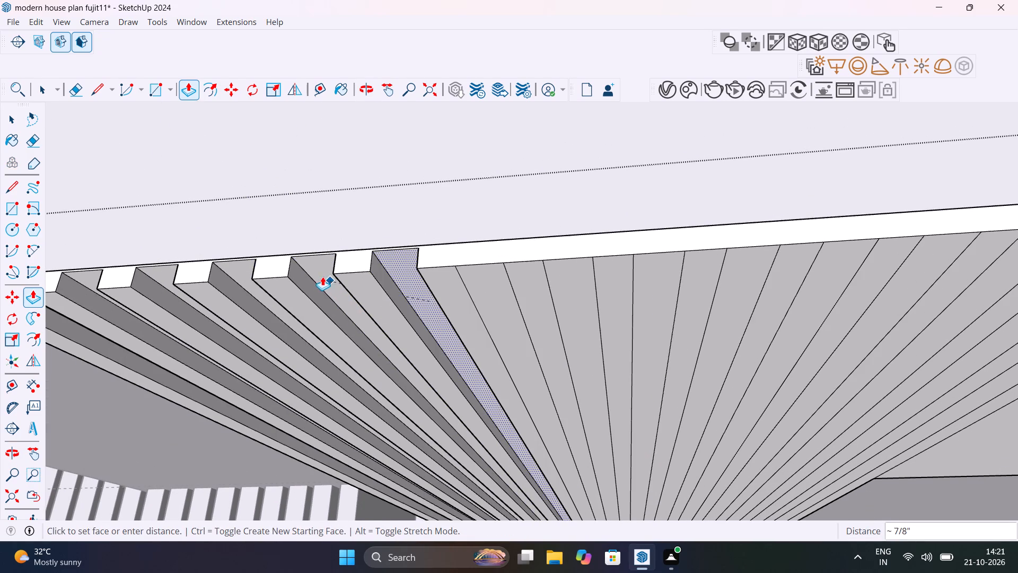
middle_click_drag(322, 275, 354, 259)
left_click(322, 257)
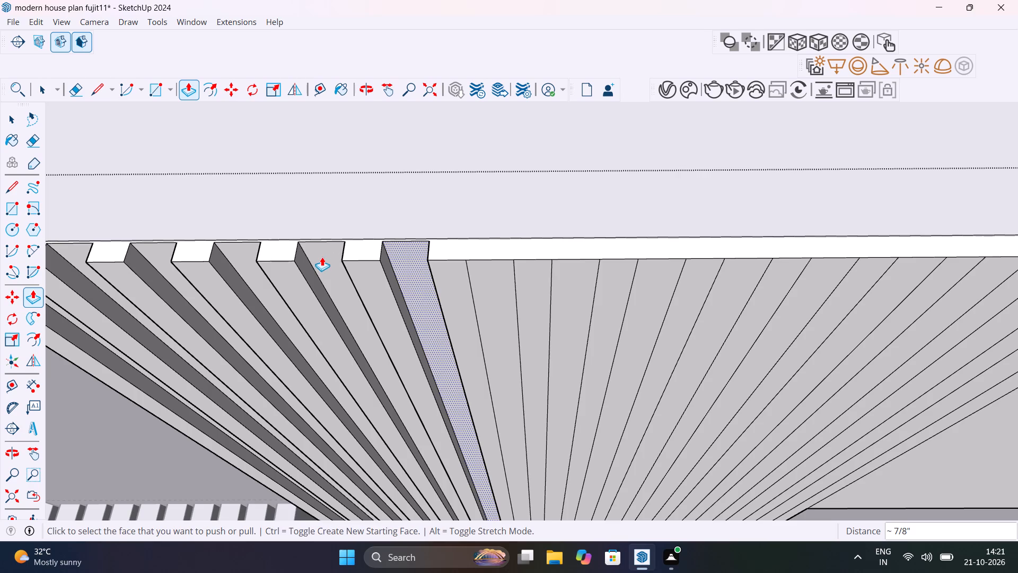
double_click(498, 290)
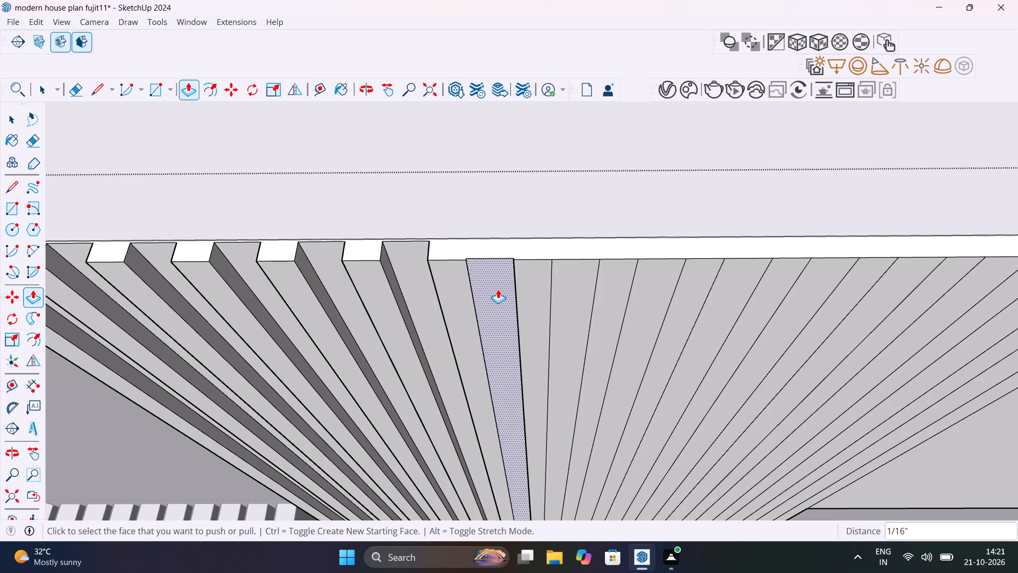
key("ctrl+z")
left_click(498, 289)
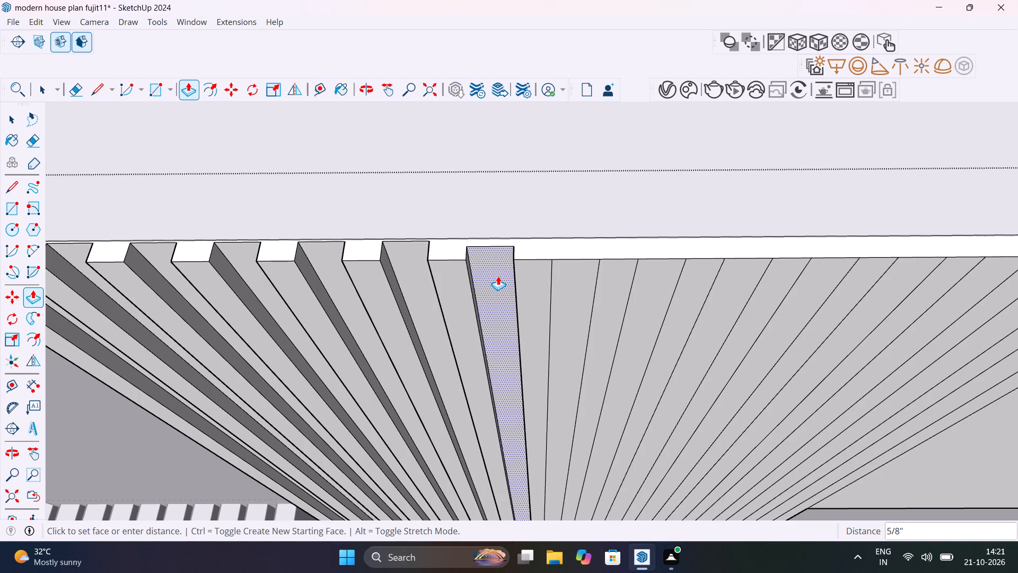
type("0.9\"")
key("Return")
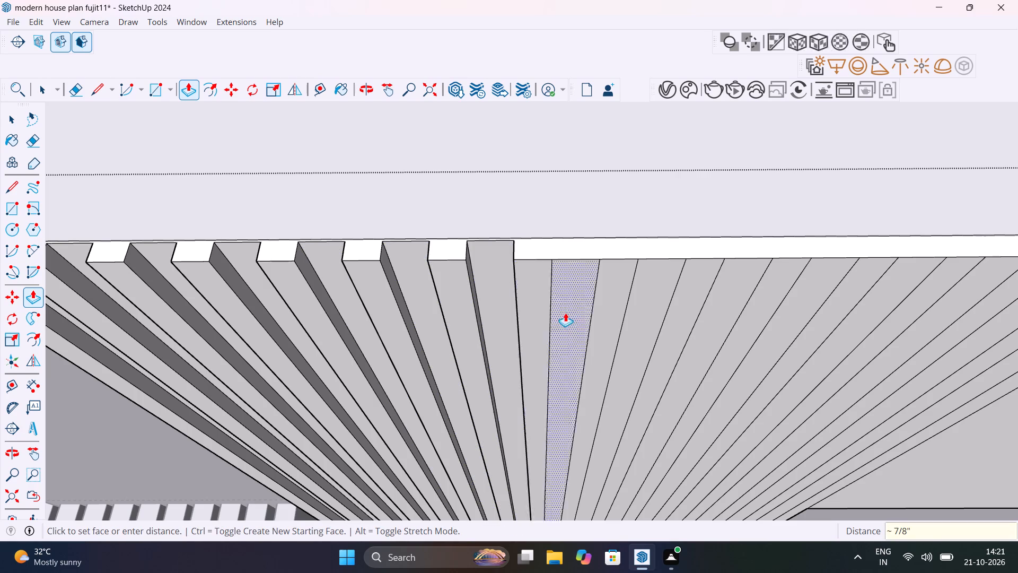
Repeat the 0.9" Push/Pull on the next three alternate gap faces along the ceiling panel.
double_click(579, 310)
double_click(650, 332)
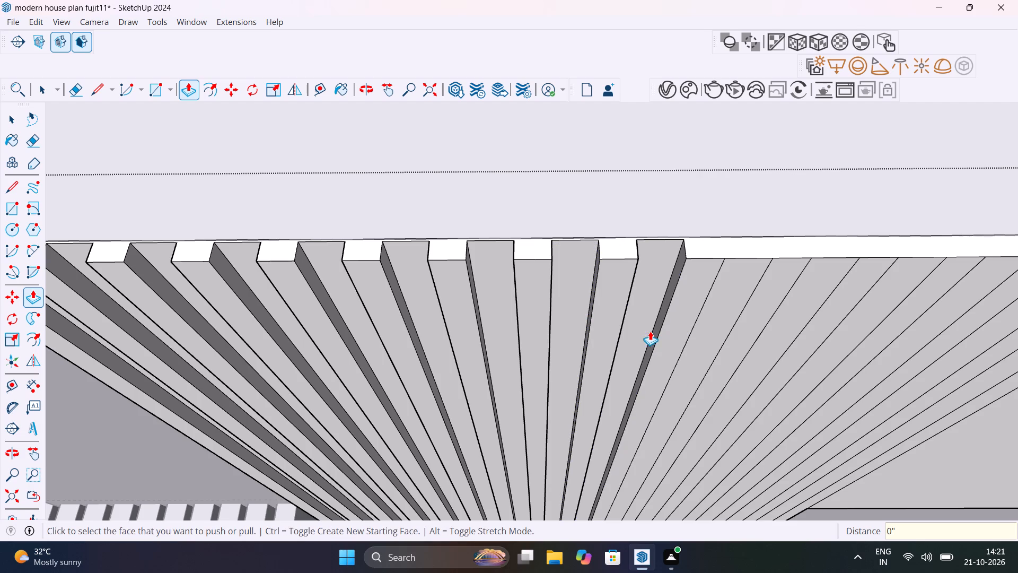
double_click(703, 333)
Push/Pull the following alternate gap face into the panel to match the depth of the neighbouring groove.
middle_click_drag(592, 416, 468, 419)
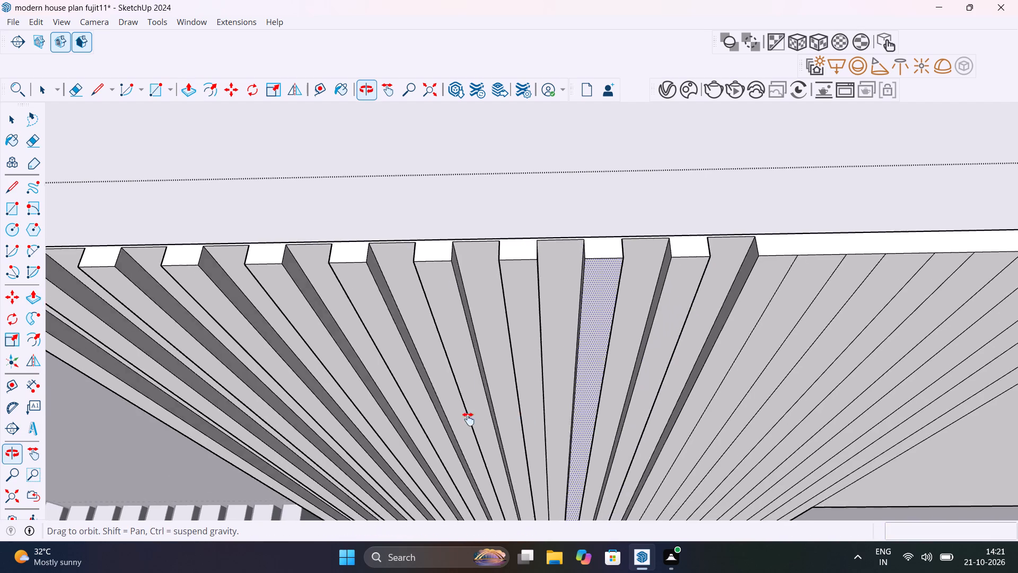
middle_click_drag(468, 419, 322, 423)
double_click(375, 337)
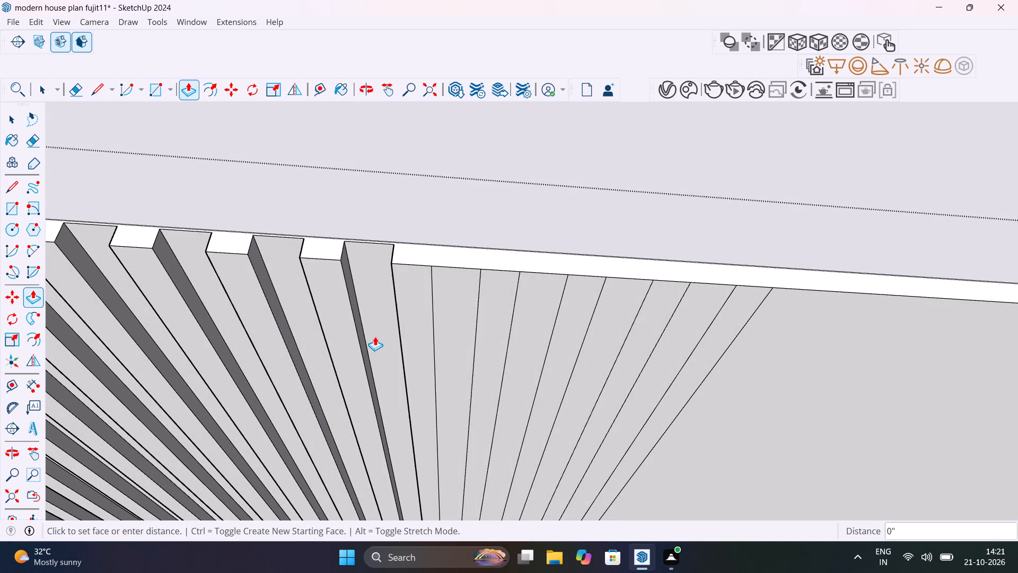
double_click(443, 340)
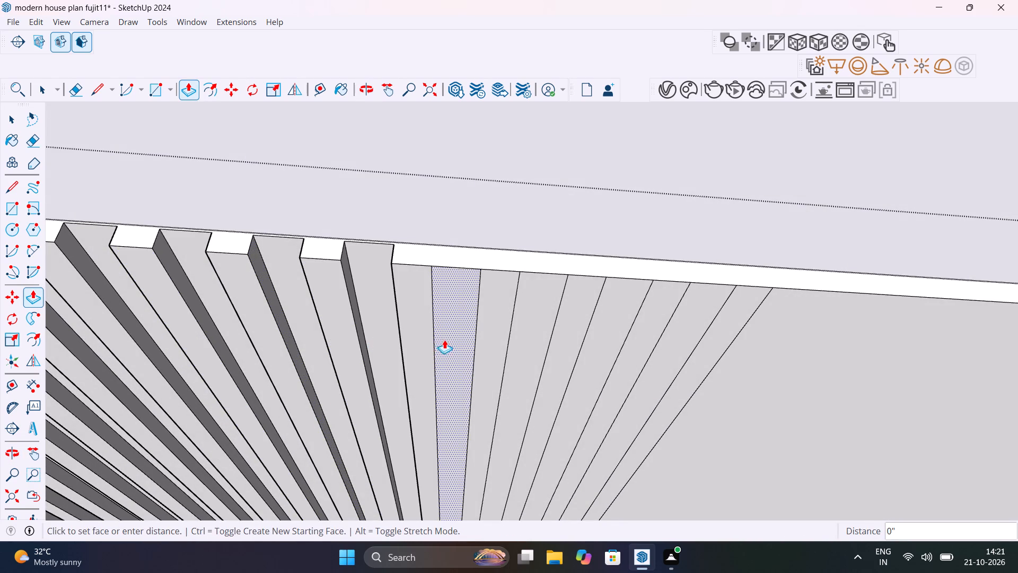
double_click(448, 341)
key("ctrl+z")
left_click(448, 340)
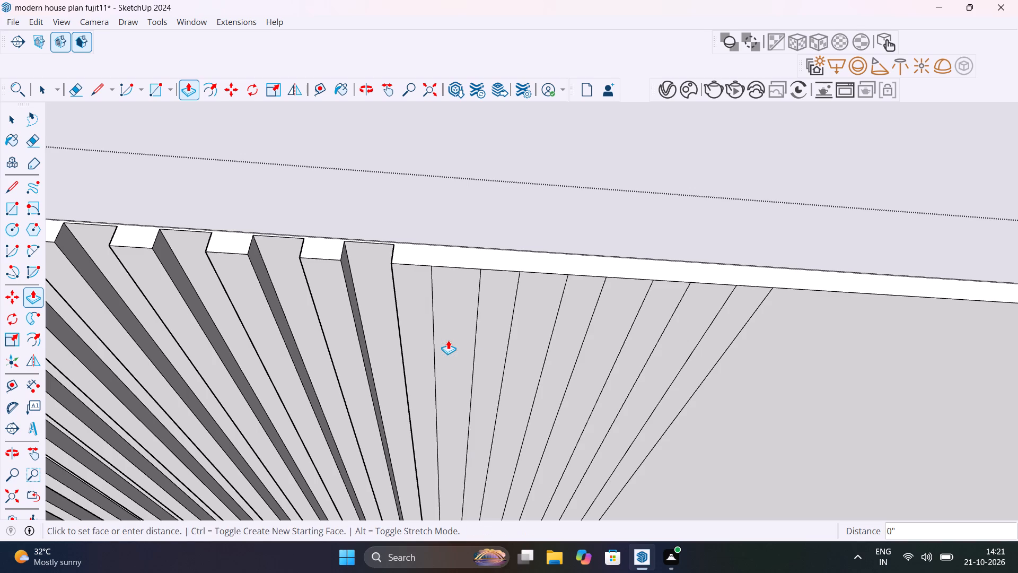
left_click(371, 282)
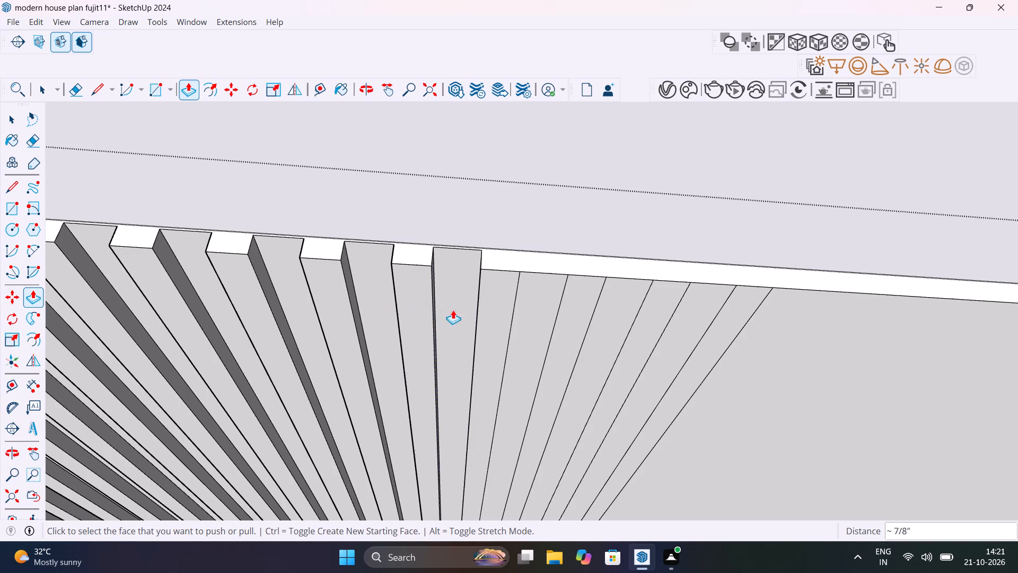
Repeat the same-depth Push/Pull on the last three alternate gap faces, finishing the grooves up to the final strip line.
left_click(520, 327)
double_click(520, 327)
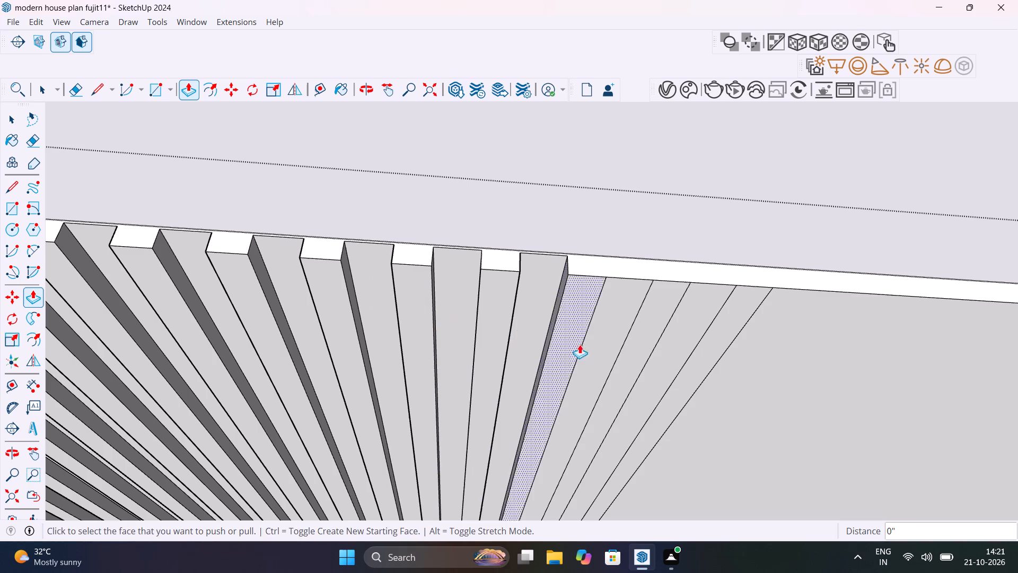
double_click(596, 349)
double_click(666, 364)
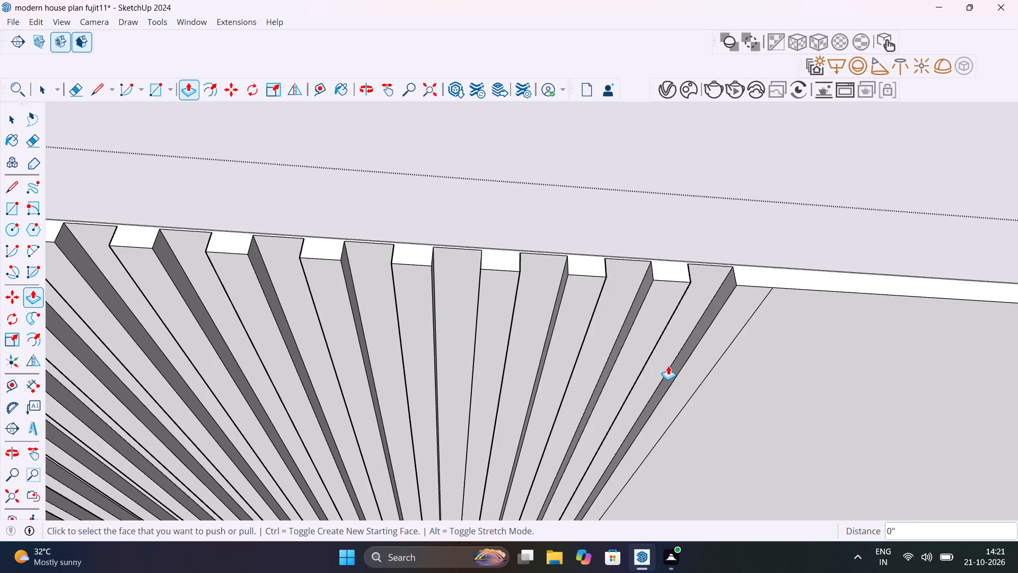
scroll(642, 389, "down", 14)
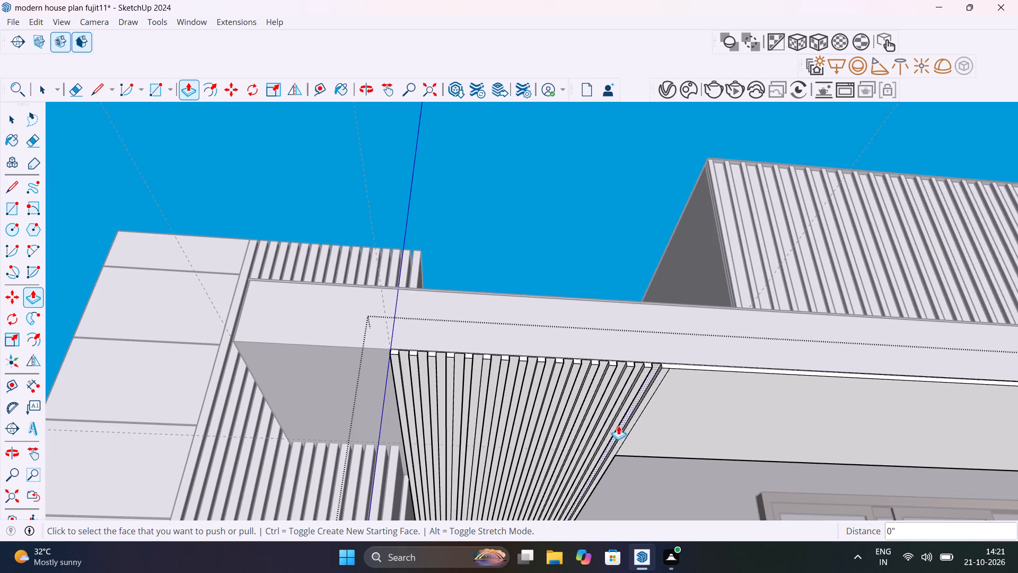
middle_click_drag(472, 401, 245, 280, "shift")
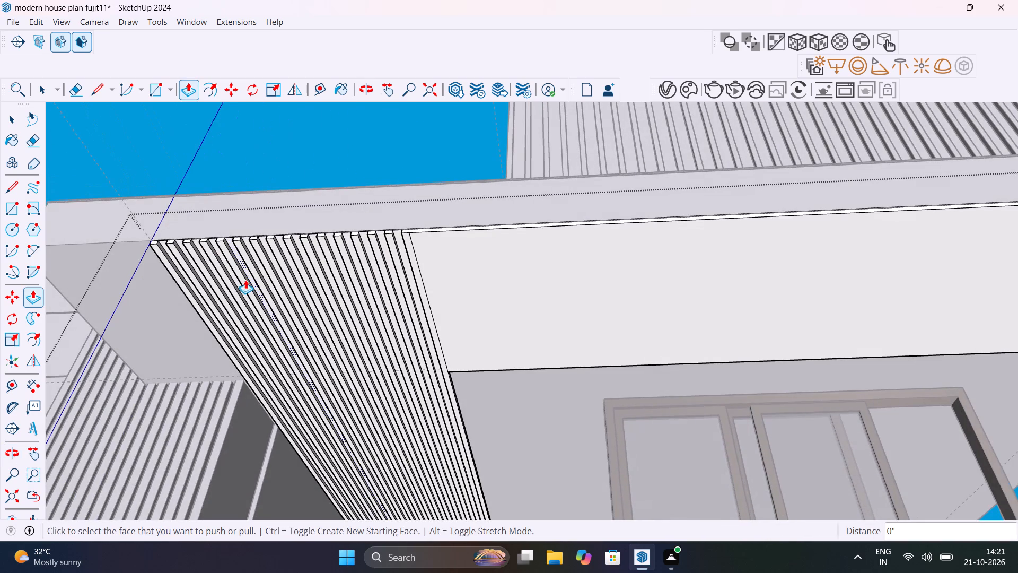
key("space")
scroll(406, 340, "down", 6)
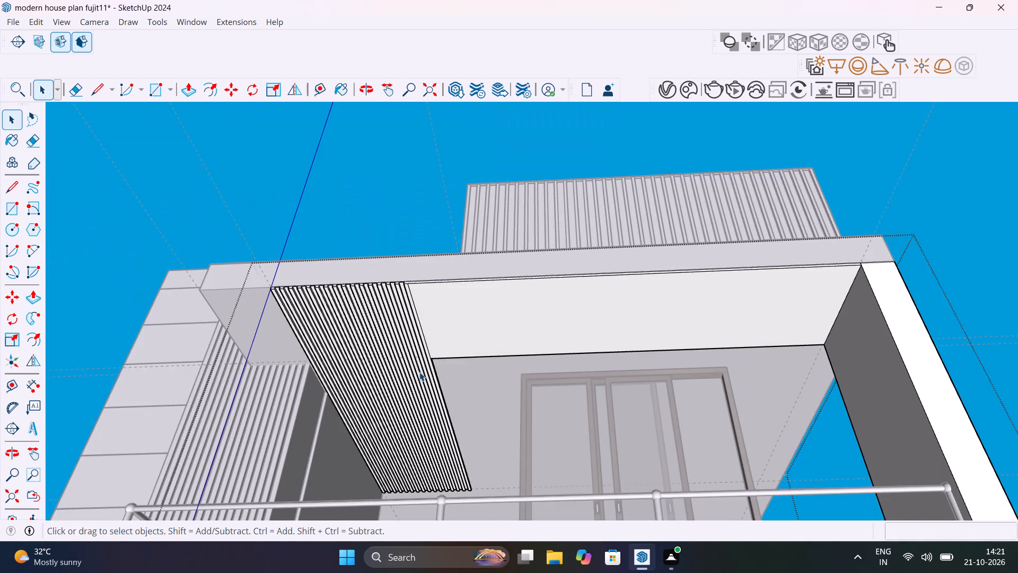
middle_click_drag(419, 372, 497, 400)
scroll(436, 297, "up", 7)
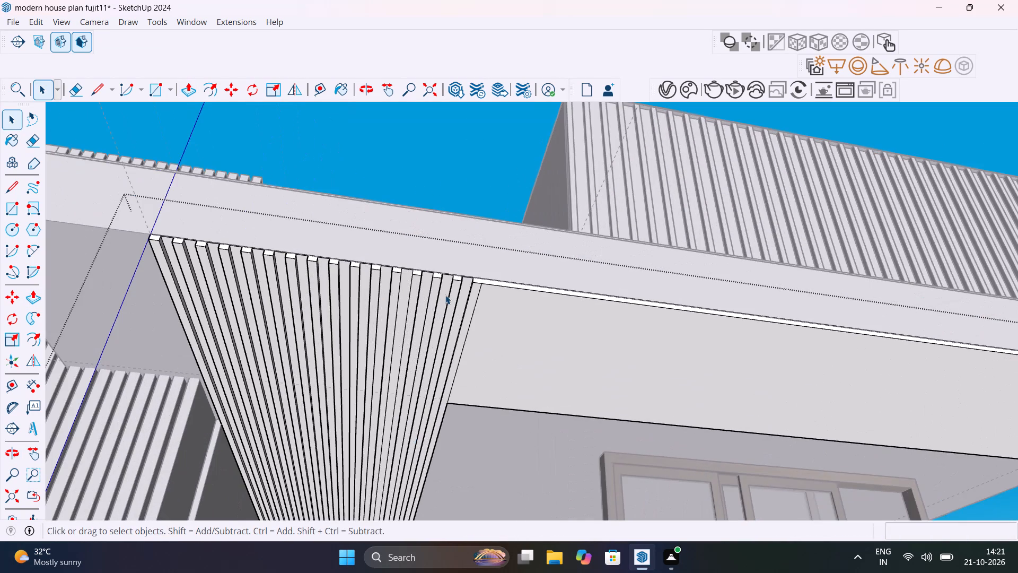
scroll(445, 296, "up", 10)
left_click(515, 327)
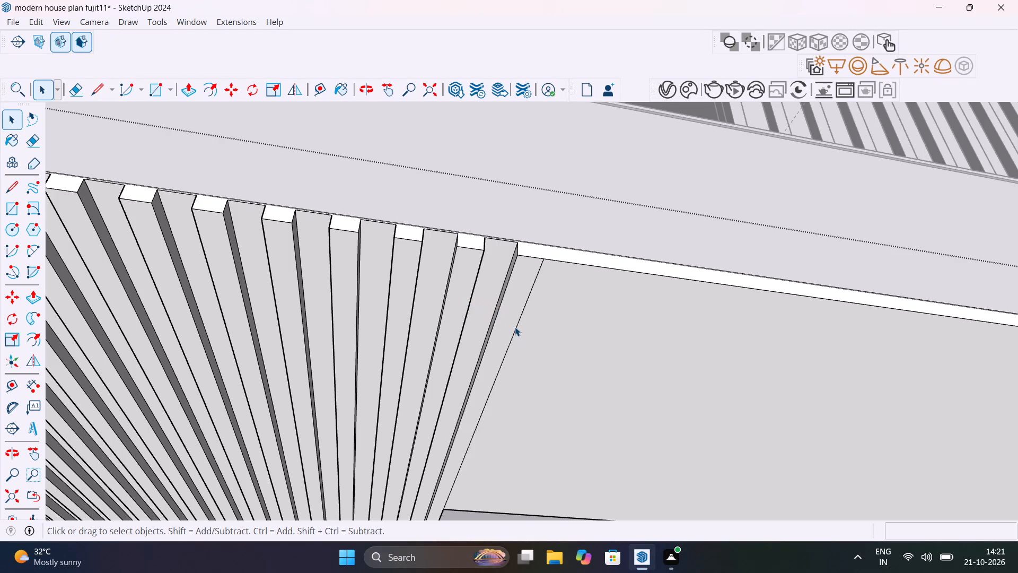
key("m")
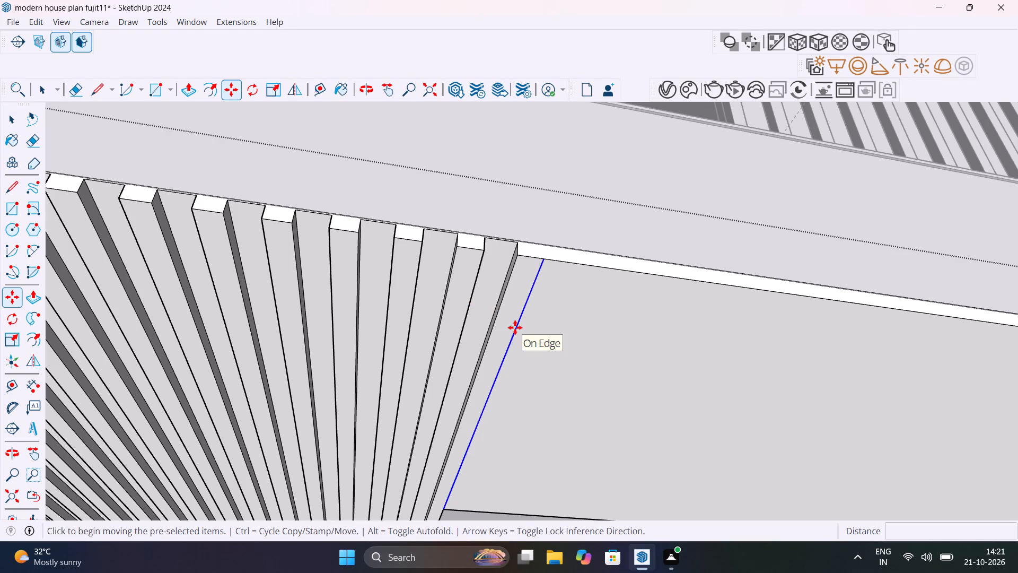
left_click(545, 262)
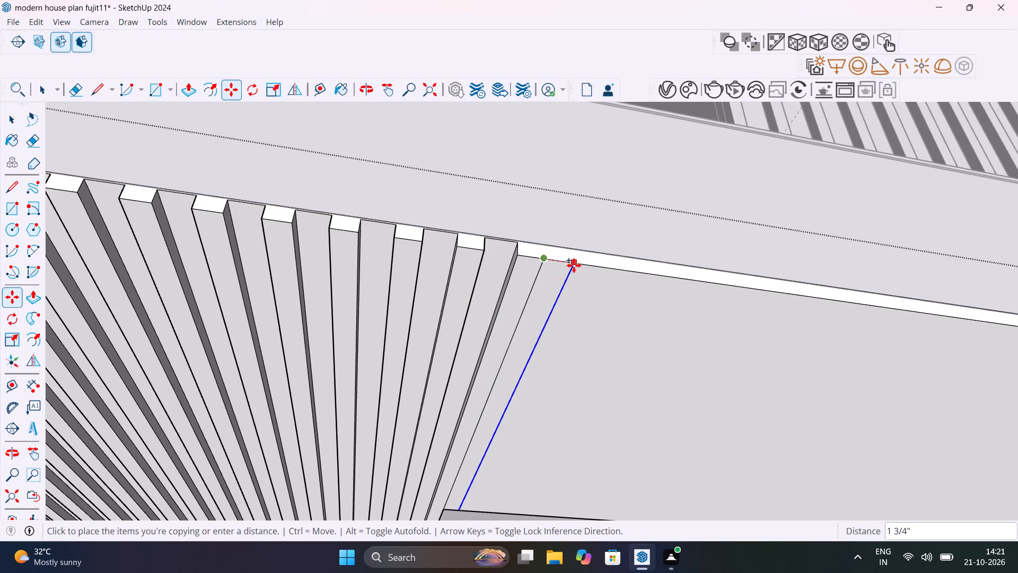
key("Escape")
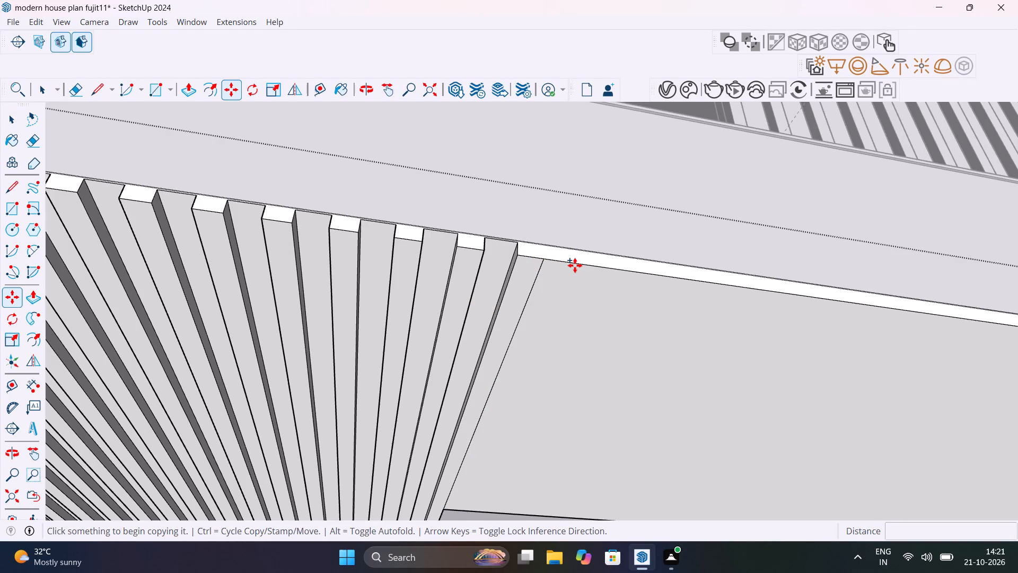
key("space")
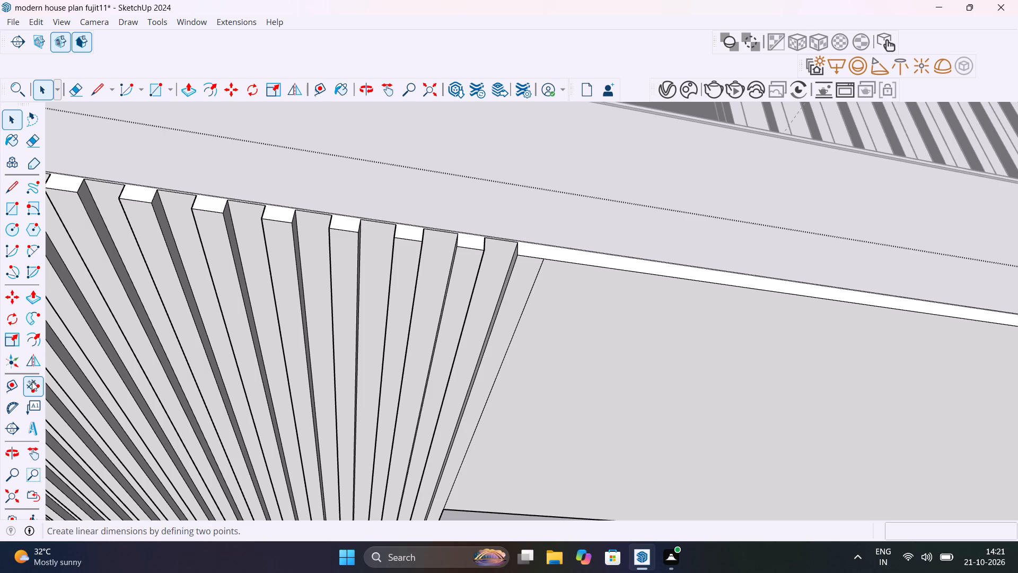
Measure the width of the raised strip between the last two grooves at the panel's front edge.
left_click(32, 383)
scroll(499, 238, "up", 9)
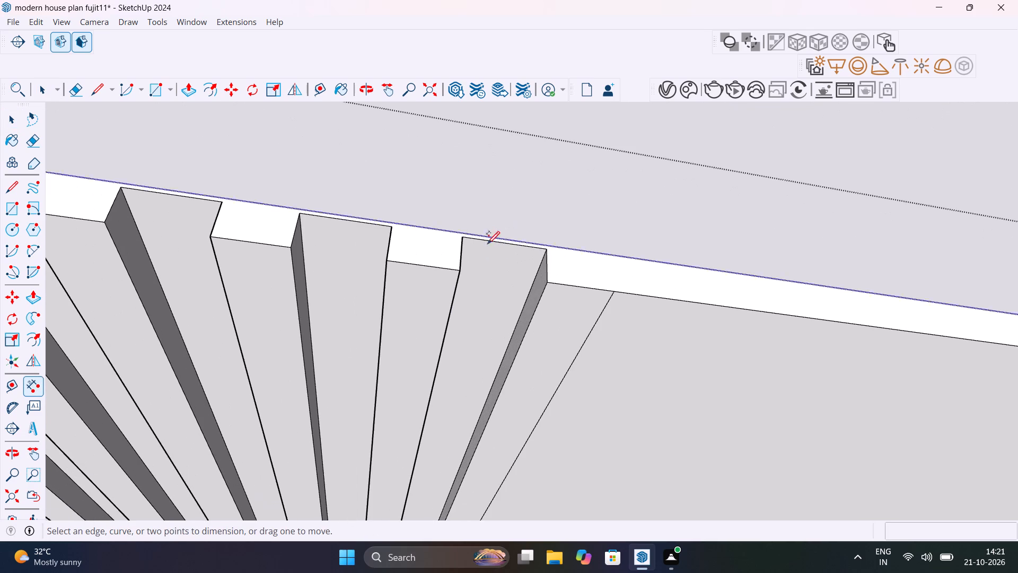
left_click(385, 260)
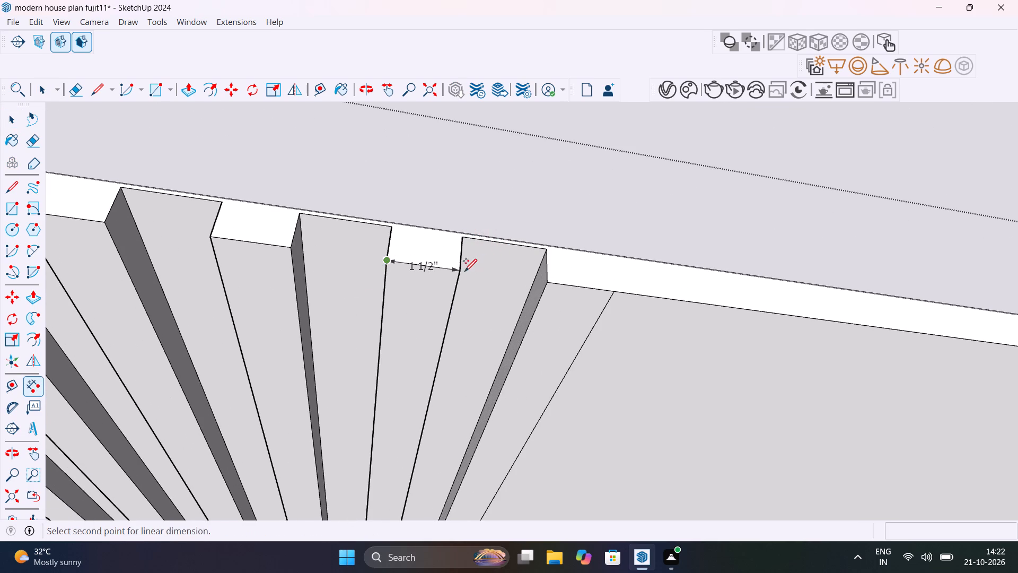
scroll(460, 269, "up", 7)
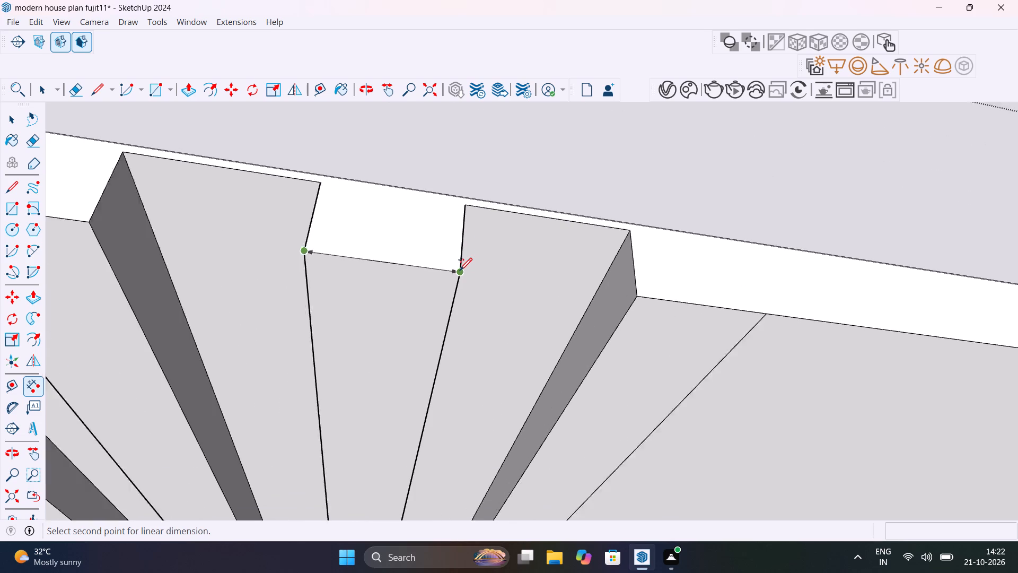
scroll(460, 270, "up", 2)
left_click(461, 272)
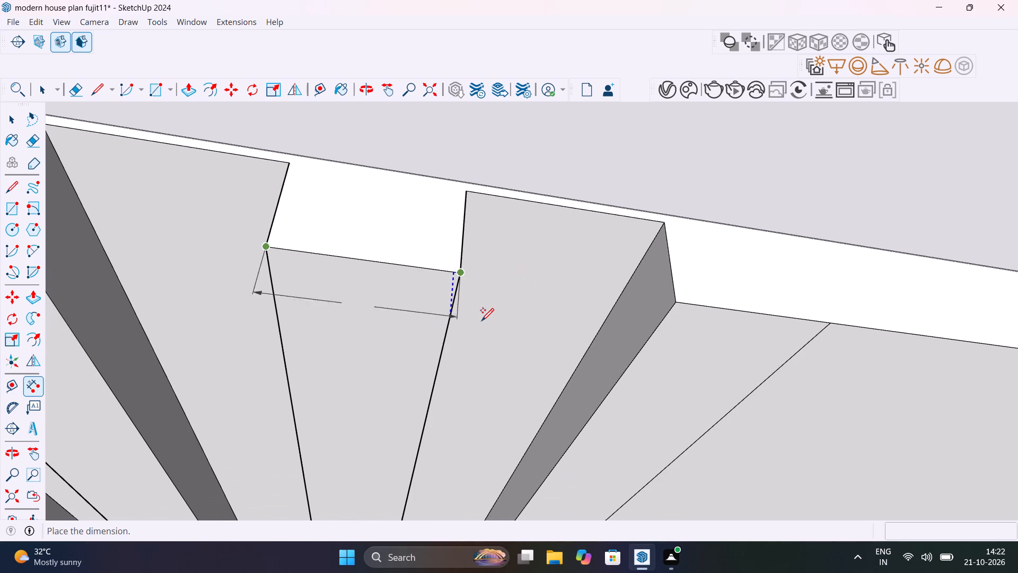
scroll(481, 320, "down", 14)
key("F1")
key("Escape")
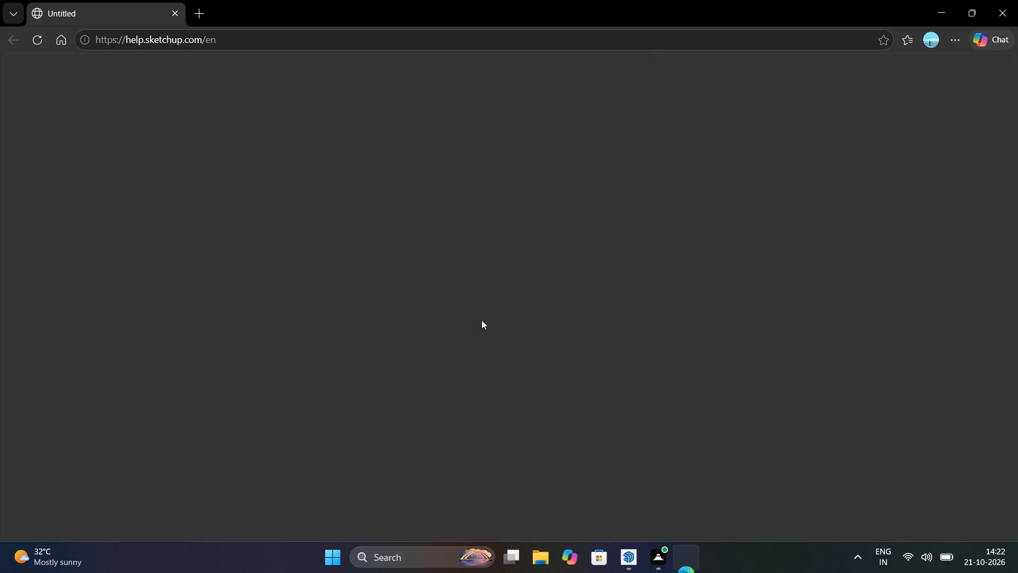
left_click(631, 557)
key("Escape")
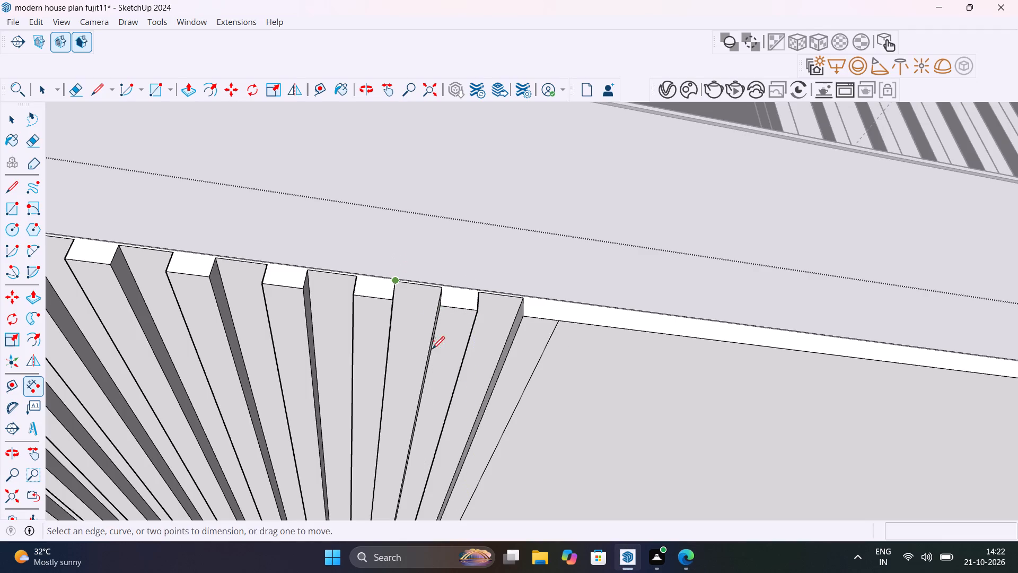
key("space")
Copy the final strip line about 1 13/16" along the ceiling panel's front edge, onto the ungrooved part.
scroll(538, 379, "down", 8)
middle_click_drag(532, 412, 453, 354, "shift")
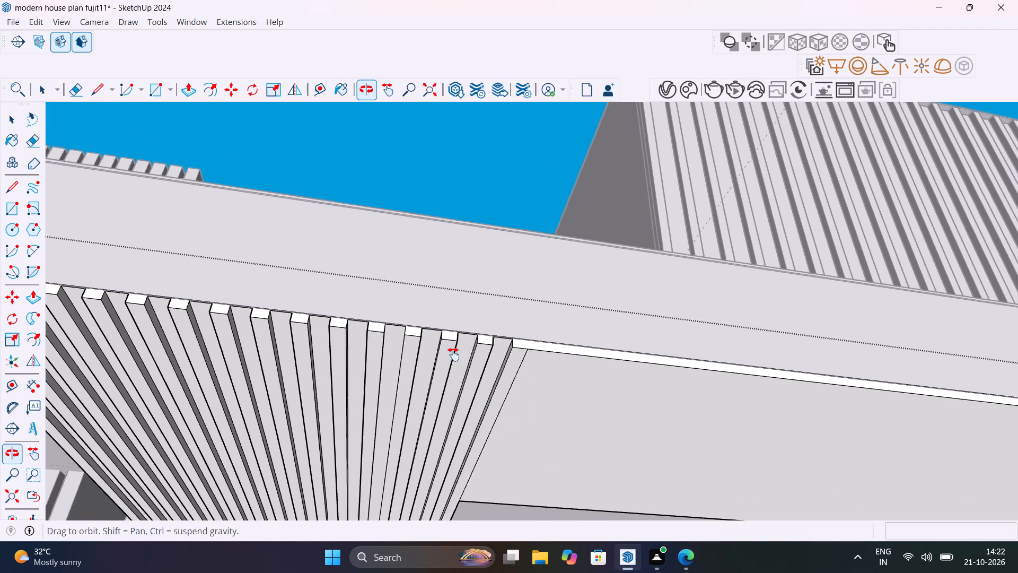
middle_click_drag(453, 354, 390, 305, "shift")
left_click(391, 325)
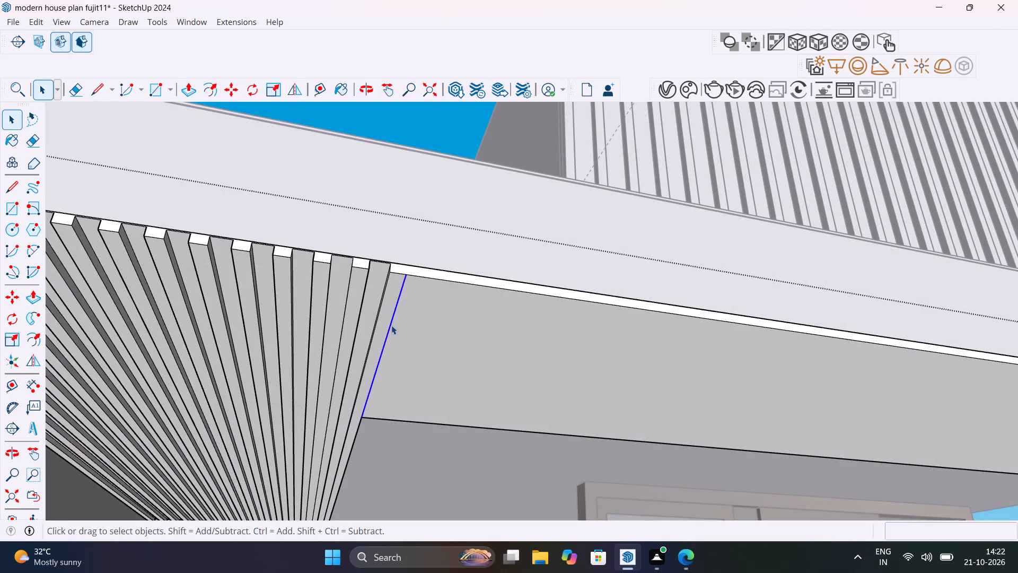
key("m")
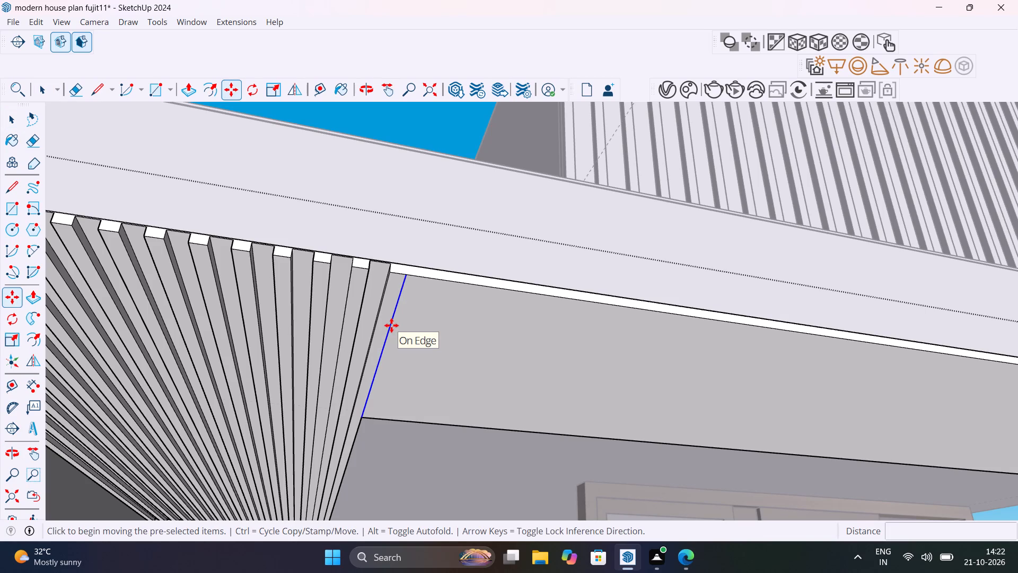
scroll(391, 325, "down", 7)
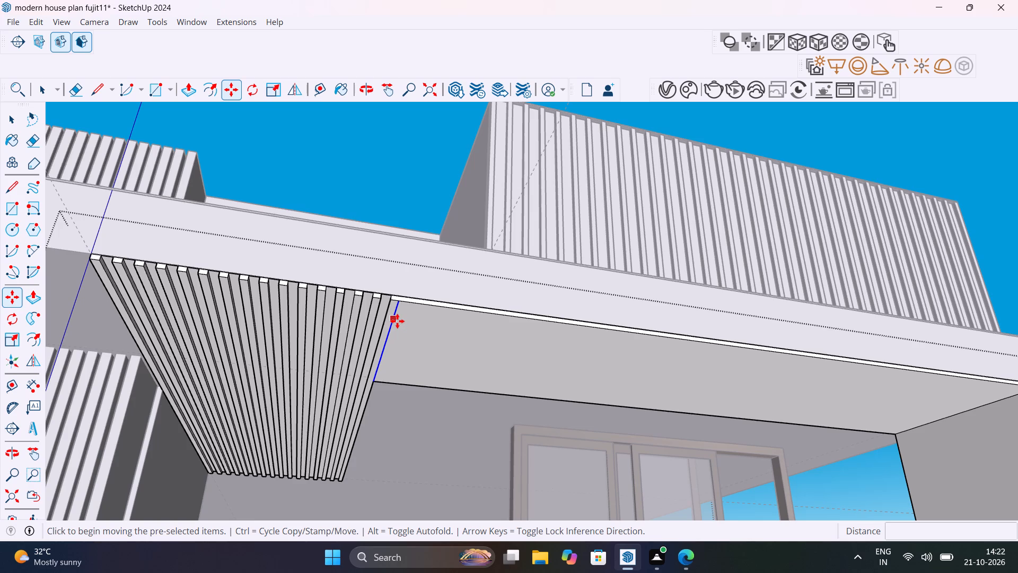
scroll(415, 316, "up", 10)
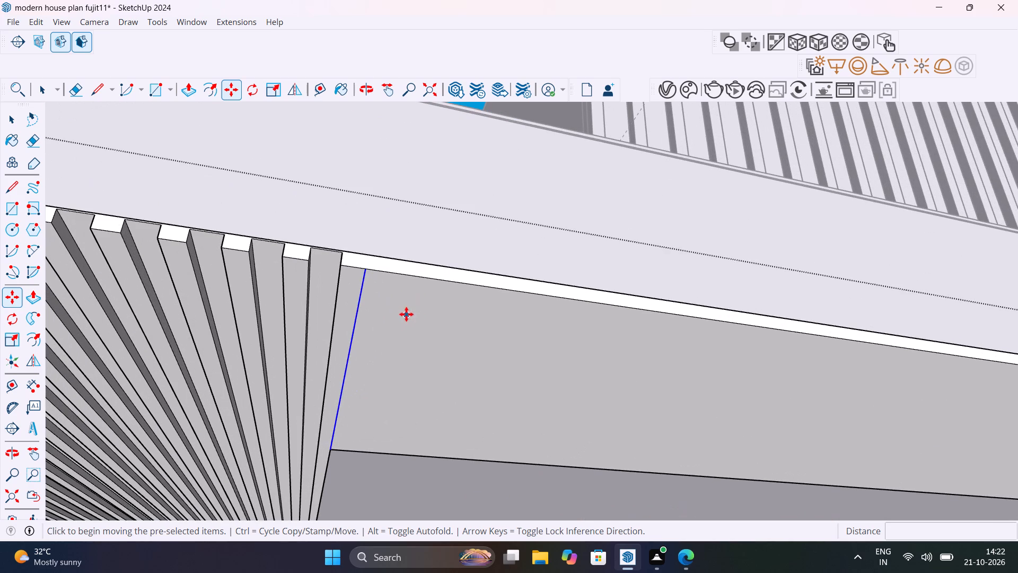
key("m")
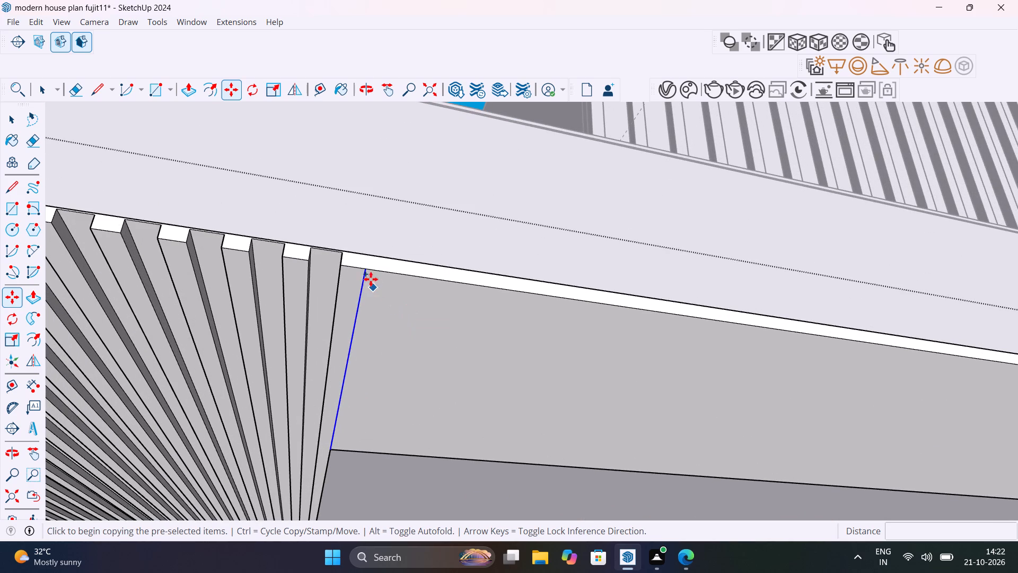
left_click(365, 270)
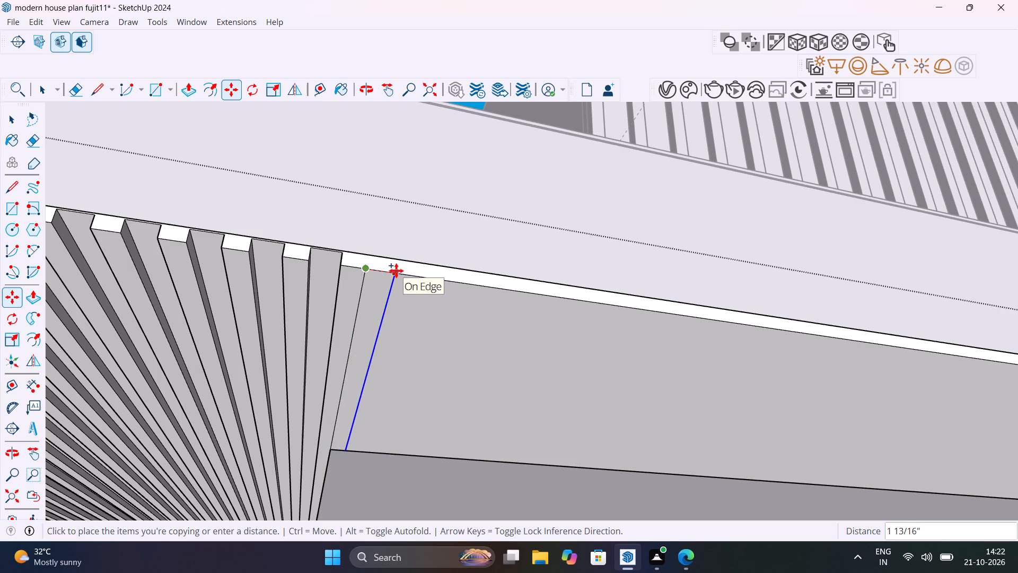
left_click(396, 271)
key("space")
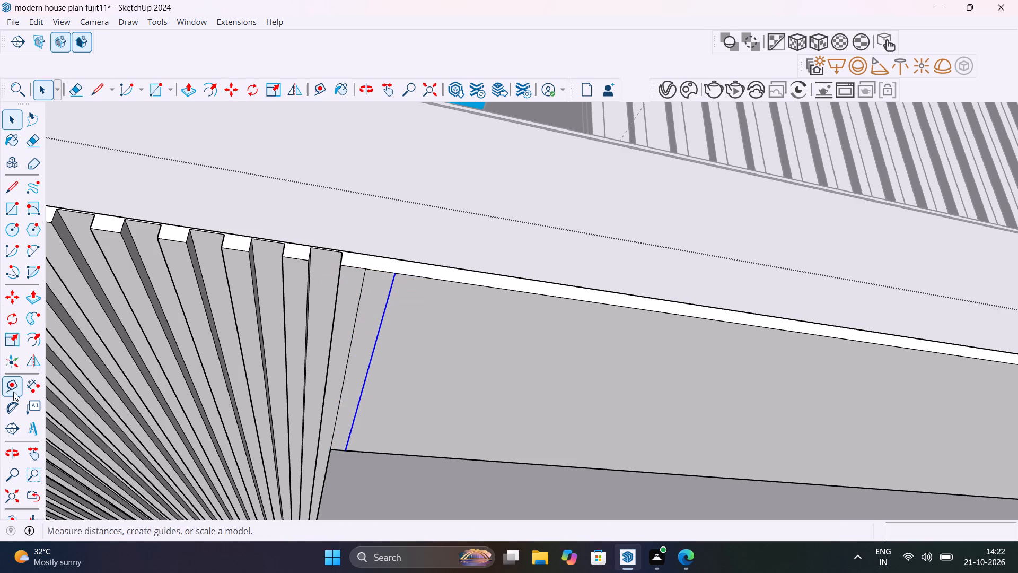
Measure the front width of the raised strip between the last two grooves again.
left_click(28, 381)
left_click(283, 260)
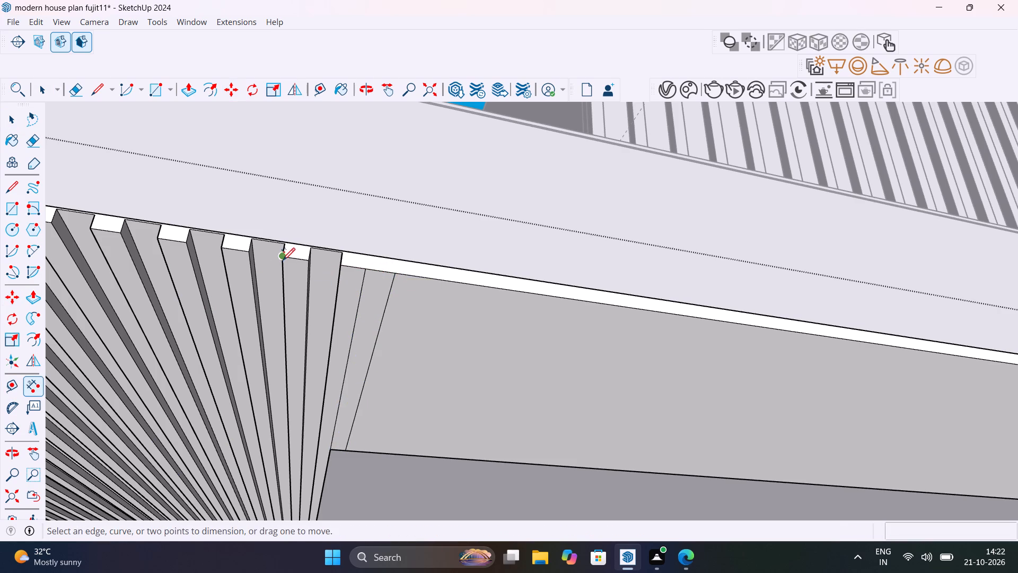
scroll(308, 258, "up", 14)
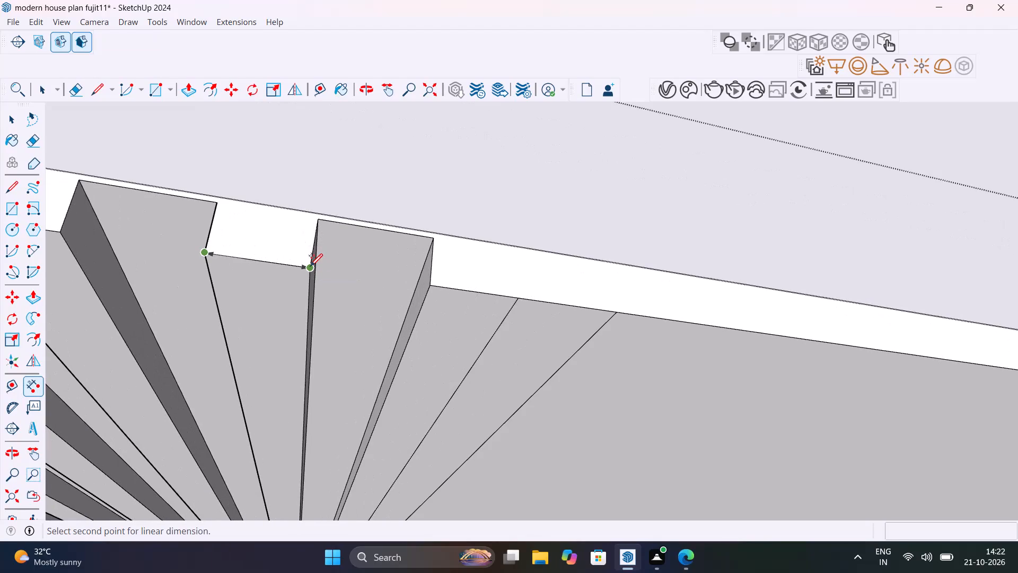
scroll(310, 265, "down", 5)
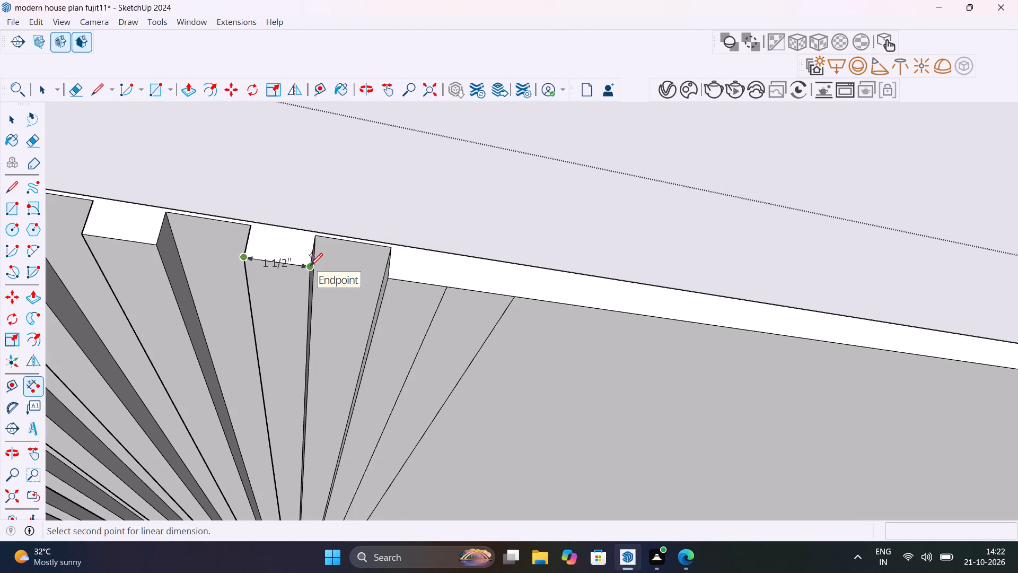
key("Escape")
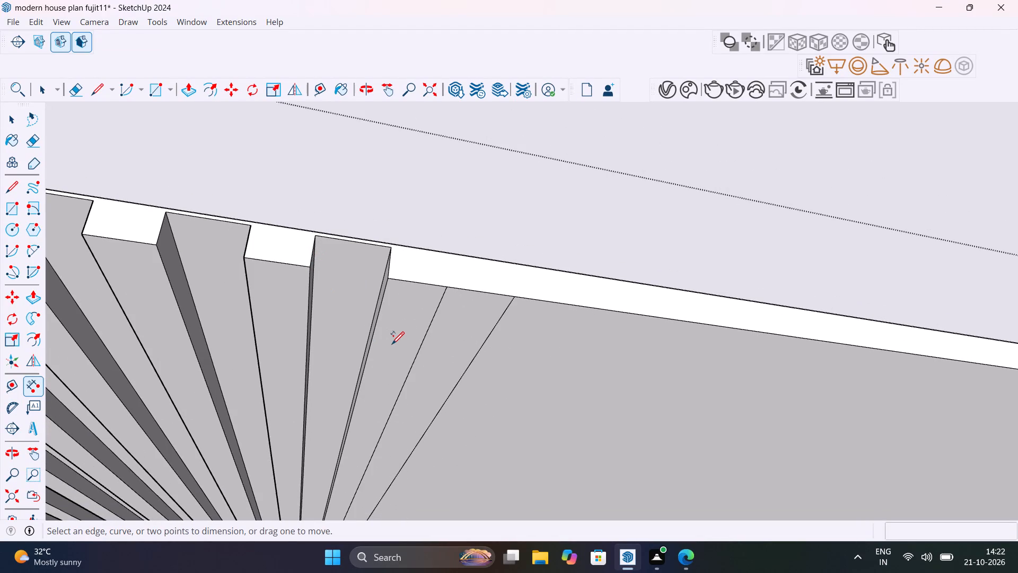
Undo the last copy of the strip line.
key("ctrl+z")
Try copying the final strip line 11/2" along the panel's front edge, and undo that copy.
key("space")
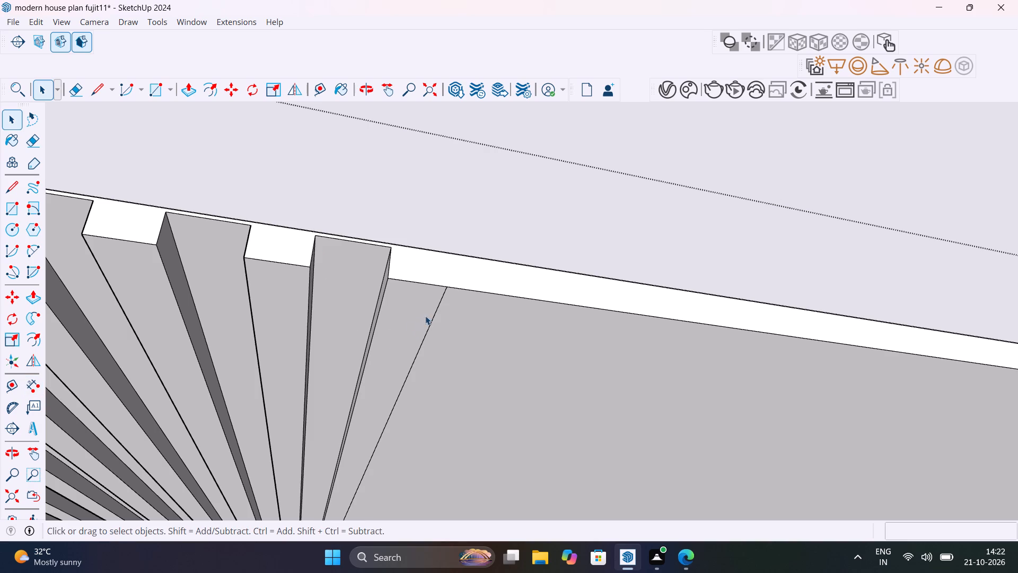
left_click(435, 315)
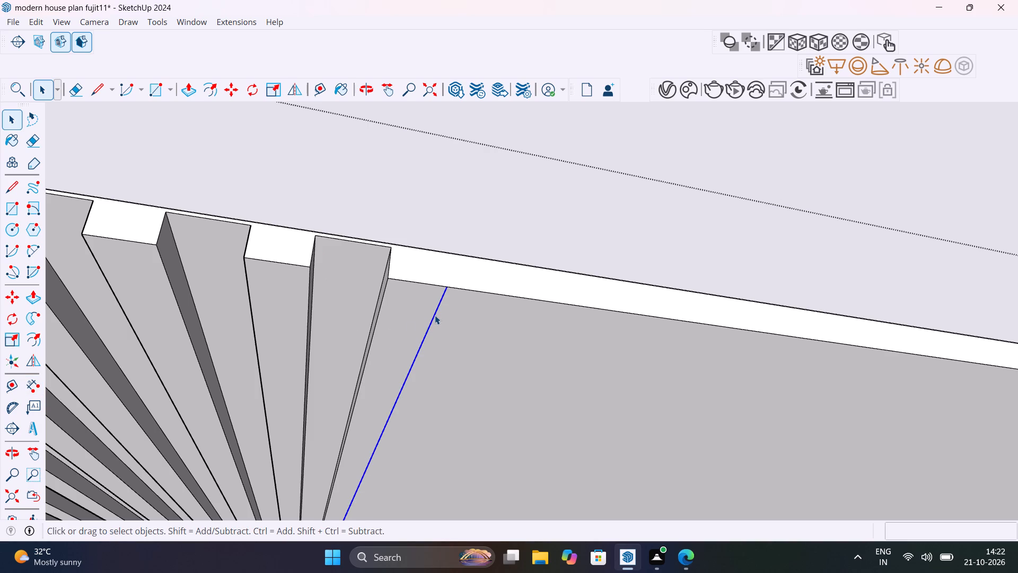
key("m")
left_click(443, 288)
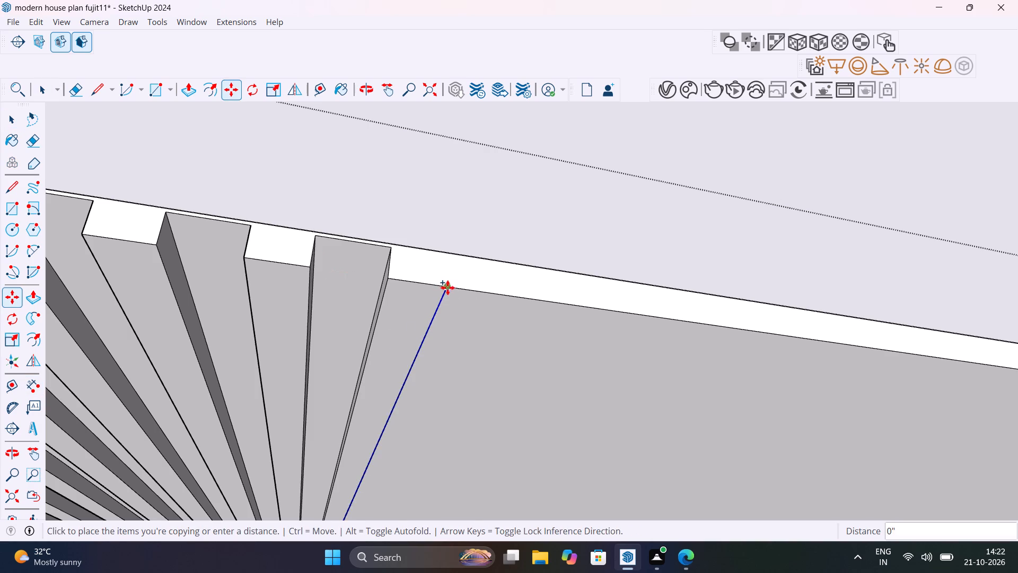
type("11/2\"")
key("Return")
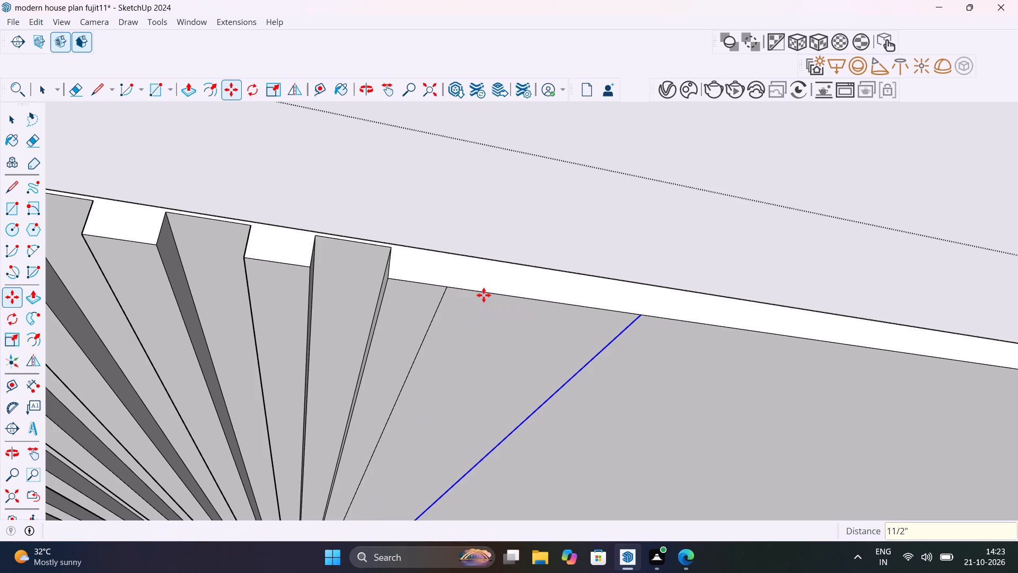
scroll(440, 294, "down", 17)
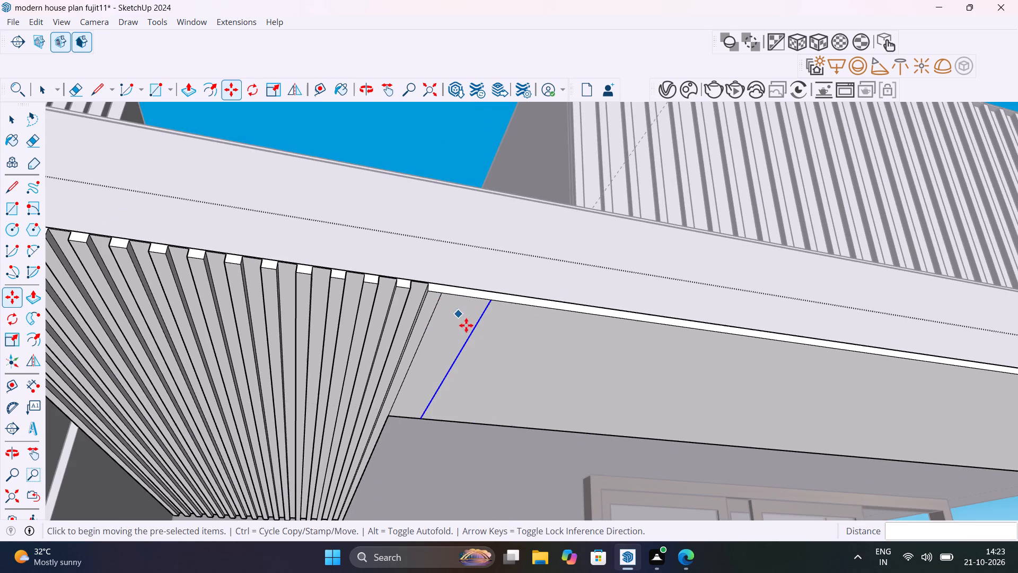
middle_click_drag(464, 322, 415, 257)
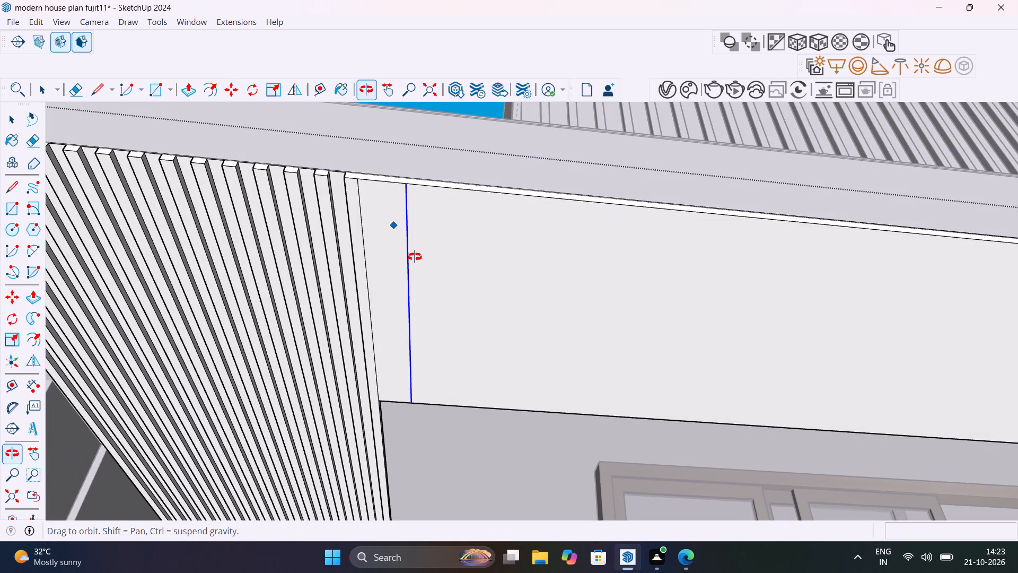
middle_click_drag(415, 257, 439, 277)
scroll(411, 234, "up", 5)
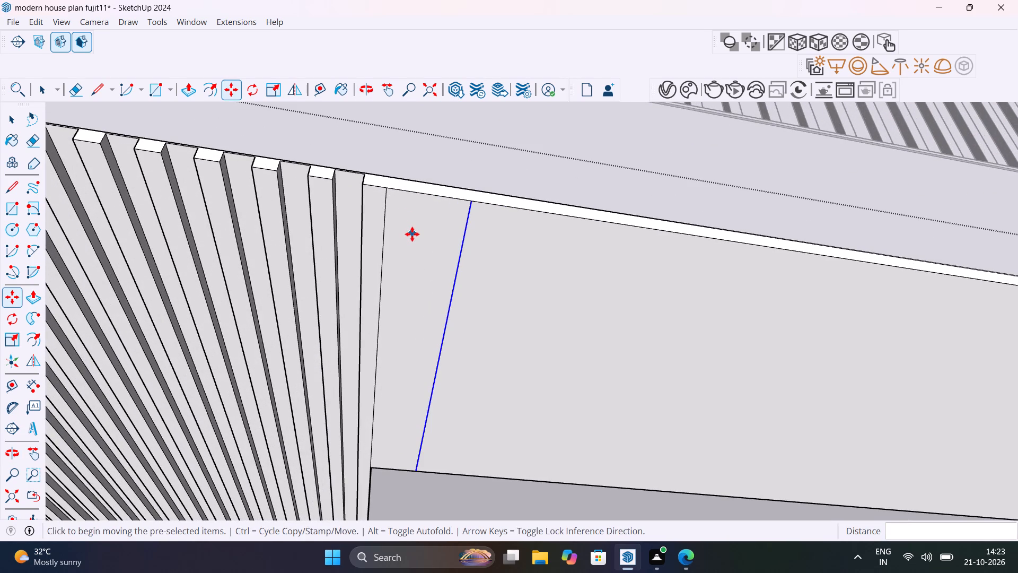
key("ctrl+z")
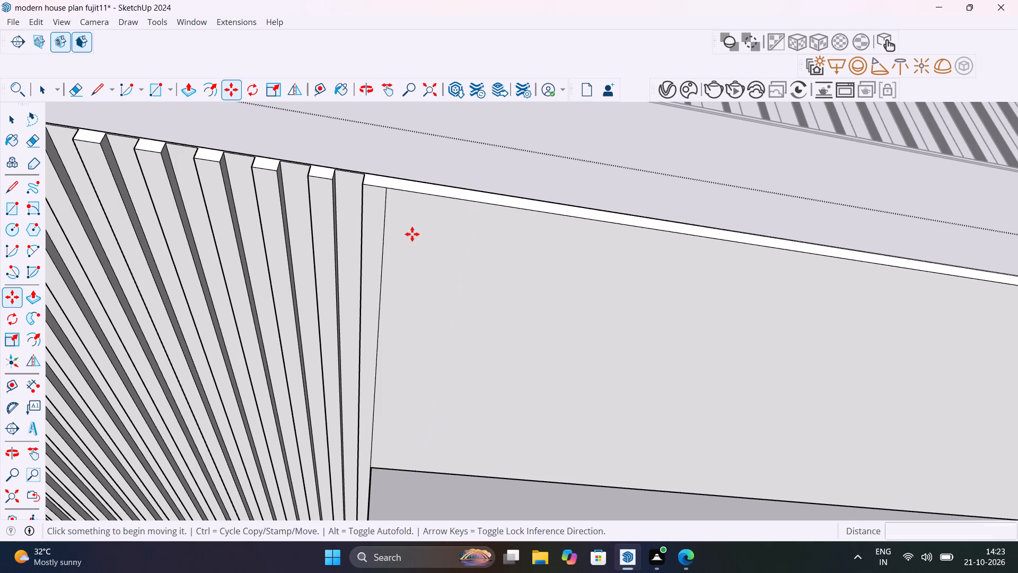
Copy the final strip line 2" along the panel's front edge to outline a narrow strip on the ungrooved part.
key("space")
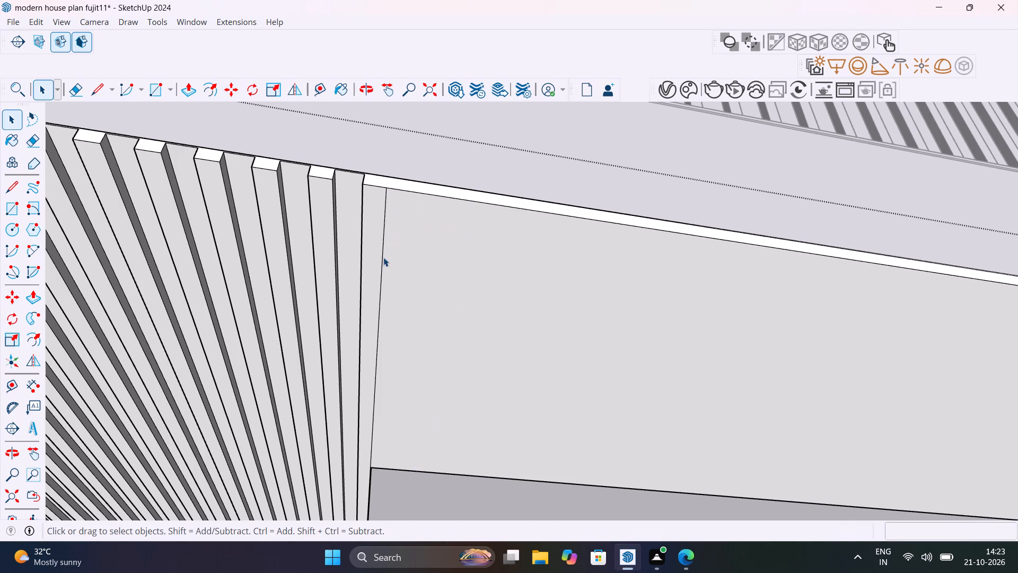
left_click(383, 258)
key("m")
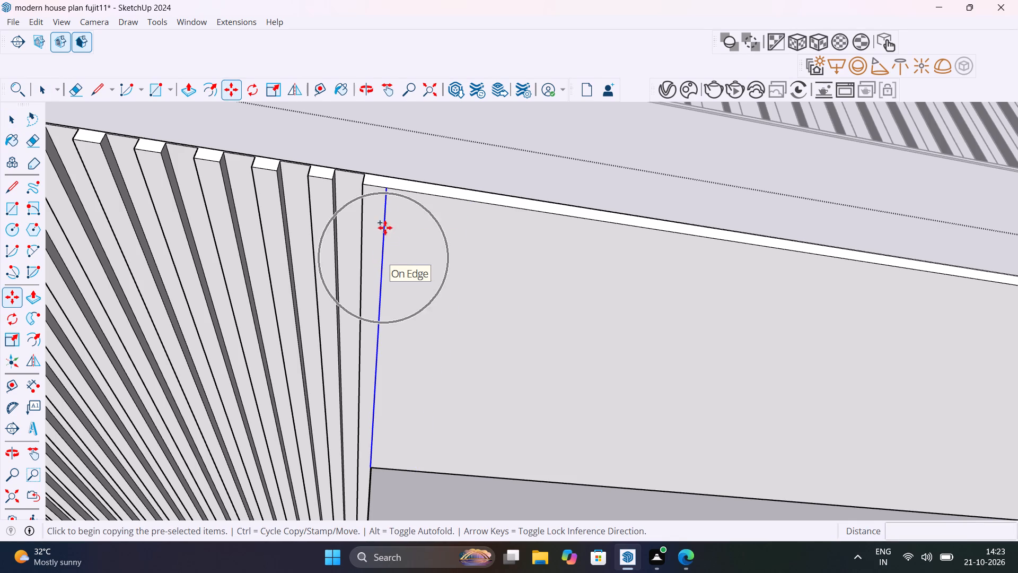
left_click(385, 186)
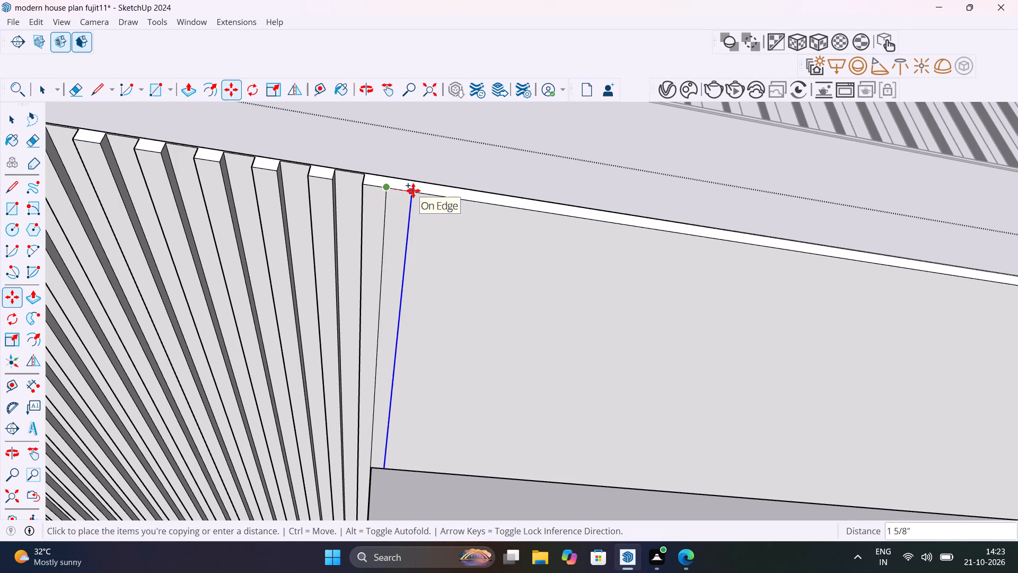
key("1")
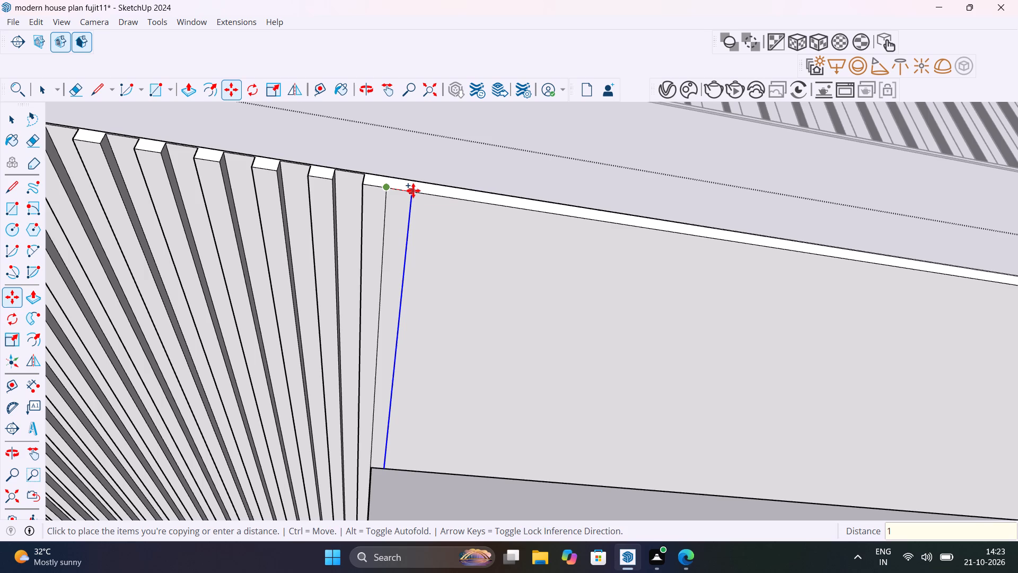
type("/2\"")
key("Return")
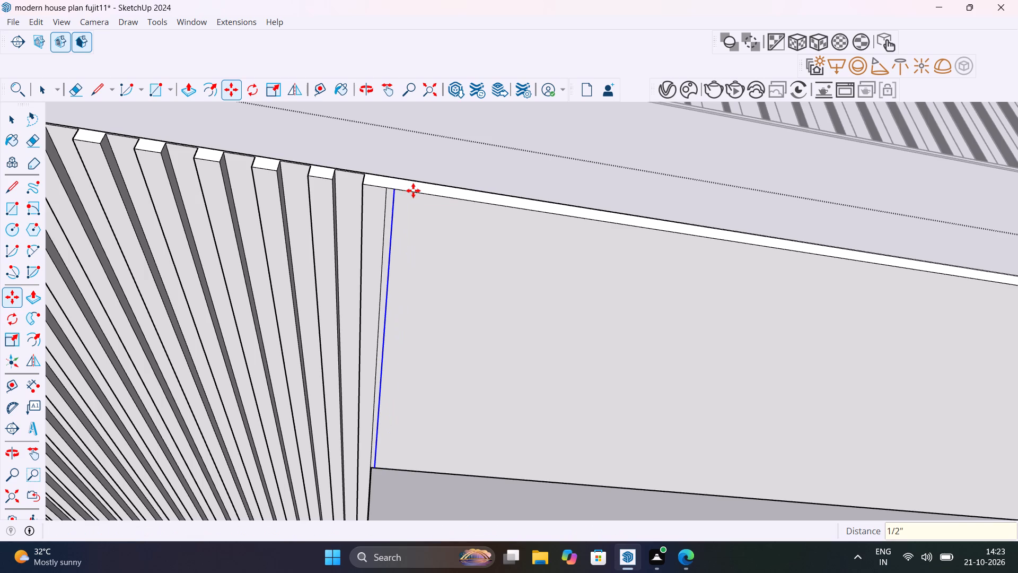
type("2\"")
key("Return")
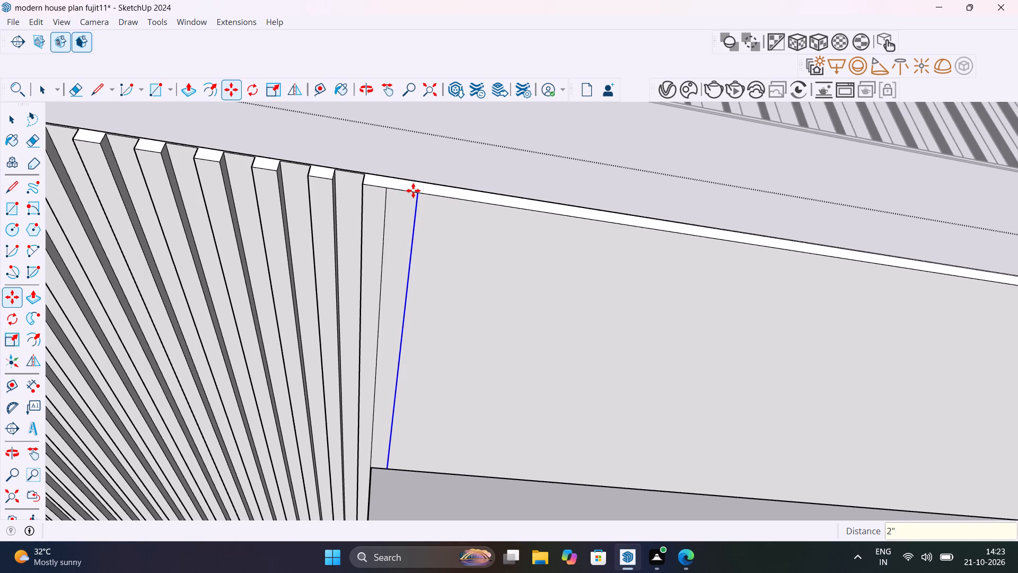
Copy the 2" strip face with its edges to the far front corner of the ungrooved ceiling panel.
key("space")
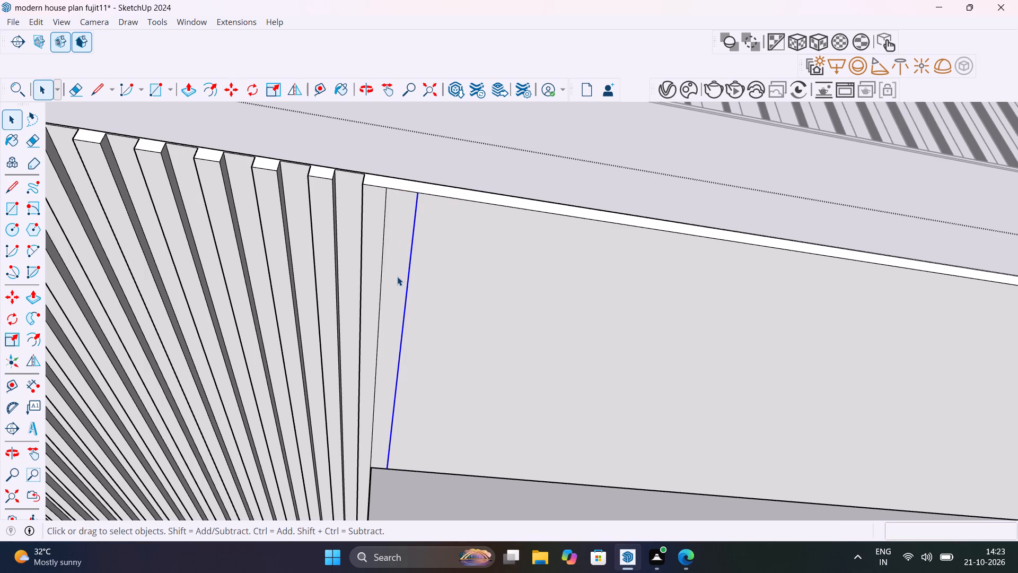
left_click(397, 276)
double_click(397, 275)
key("m")
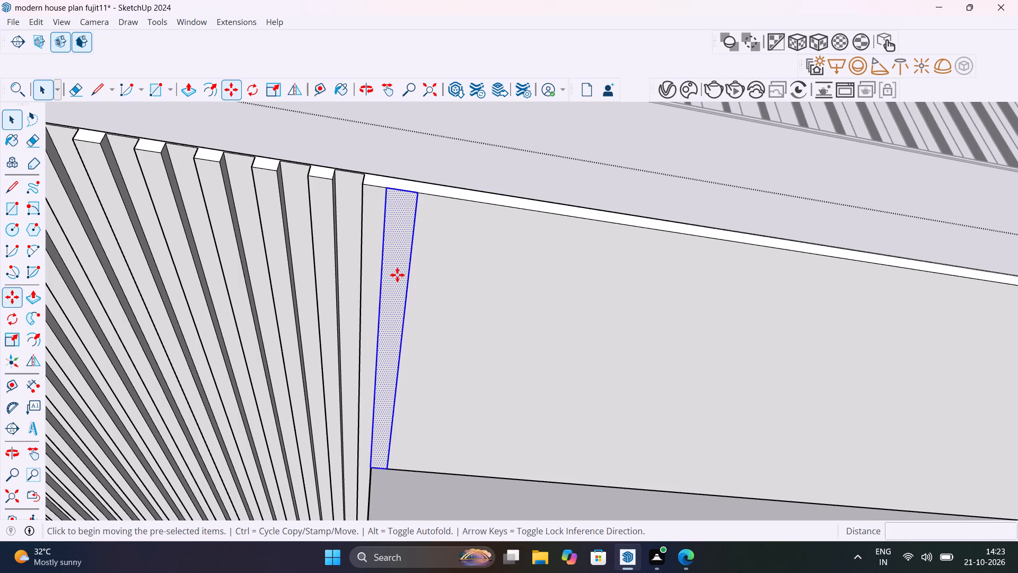
left_click(416, 193)
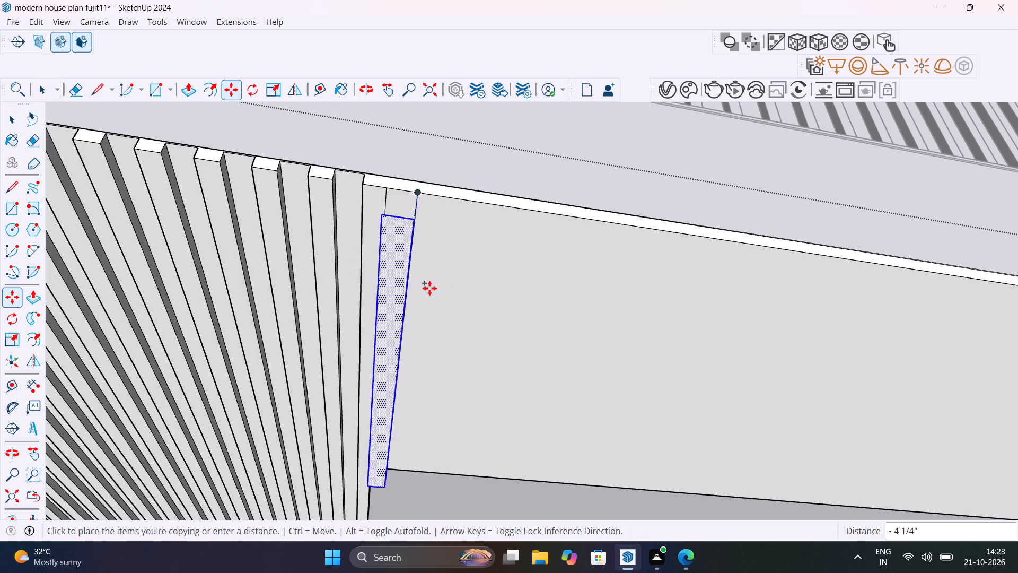
scroll(453, 281, "down", 20)
scroll(453, 281, "down", 3)
middle_click_drag(504, 280, 277, 323)
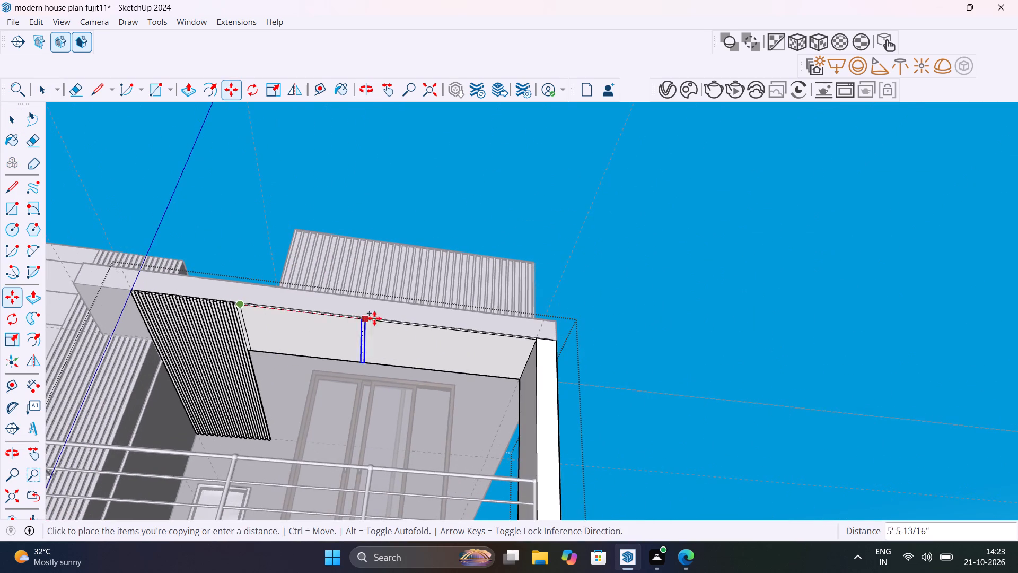
scroll(550, 343, "up", 20)
scroll(550, 343, "up", 1)
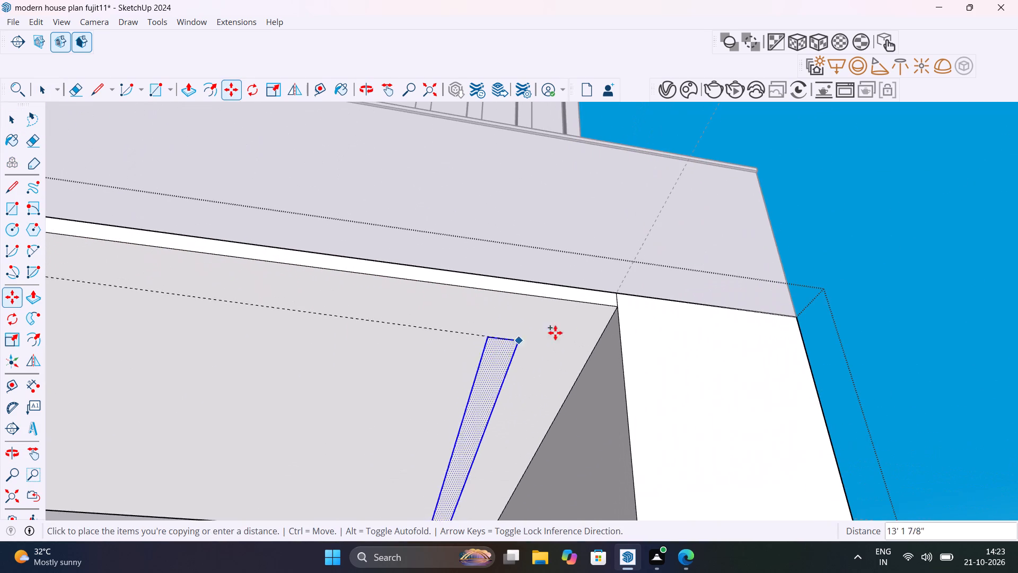
left_click(615, 310)
Divide the copy distance by 10 to space the strip copies evenly across the ungrooved ceiling panel.
scroll(520, 334, "down", 11)
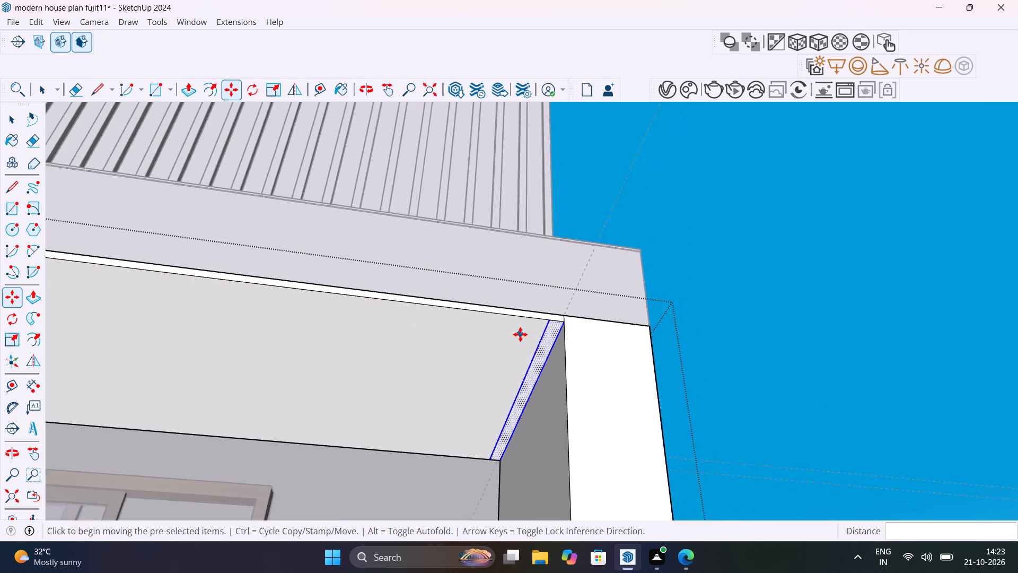
scroll(520, 334, "down", 3)
scroll(336, 364, "down", 8)
middle_click_drag(334, 365, 520, 362, "shift")
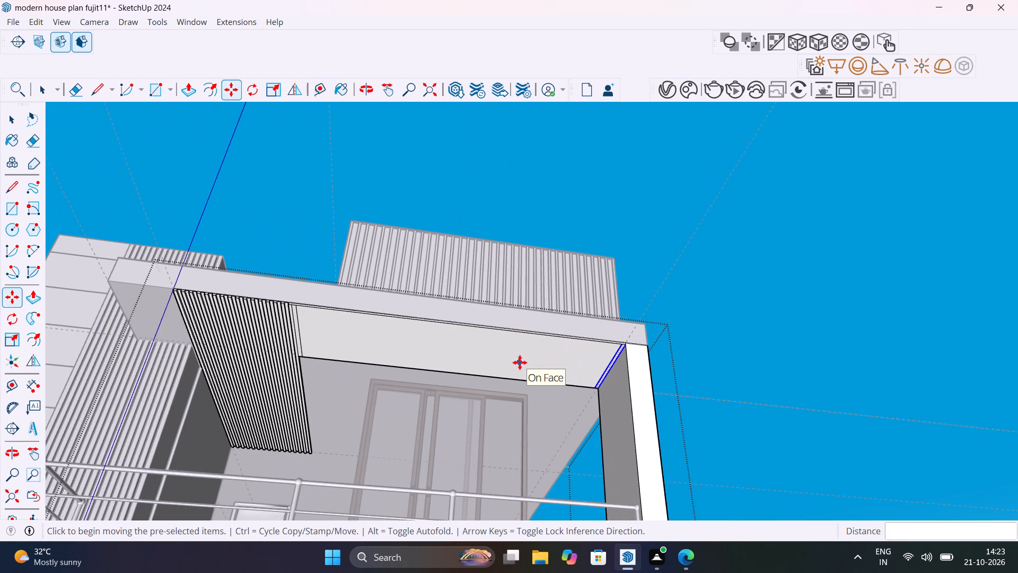
type("10/")
key("Return")
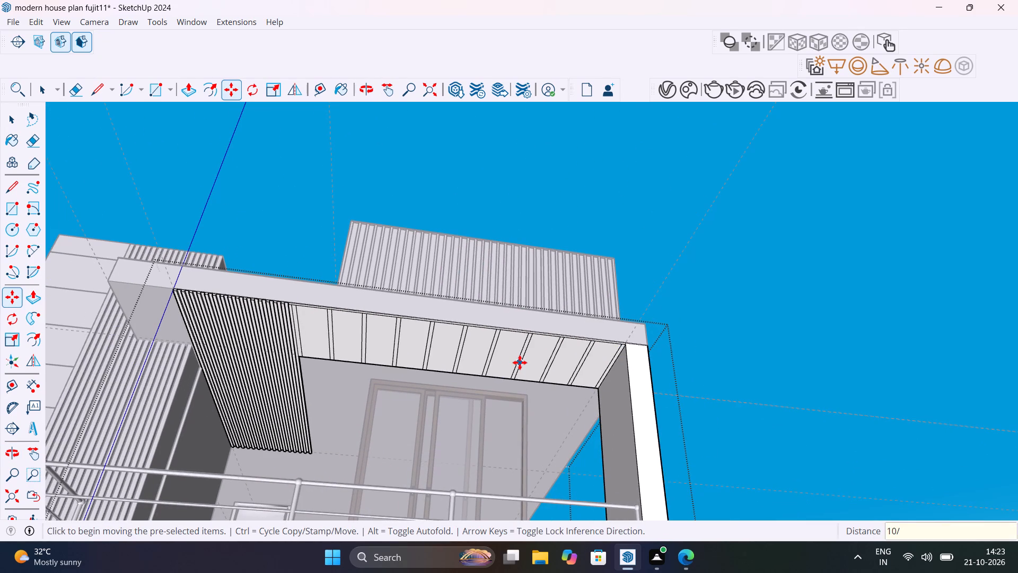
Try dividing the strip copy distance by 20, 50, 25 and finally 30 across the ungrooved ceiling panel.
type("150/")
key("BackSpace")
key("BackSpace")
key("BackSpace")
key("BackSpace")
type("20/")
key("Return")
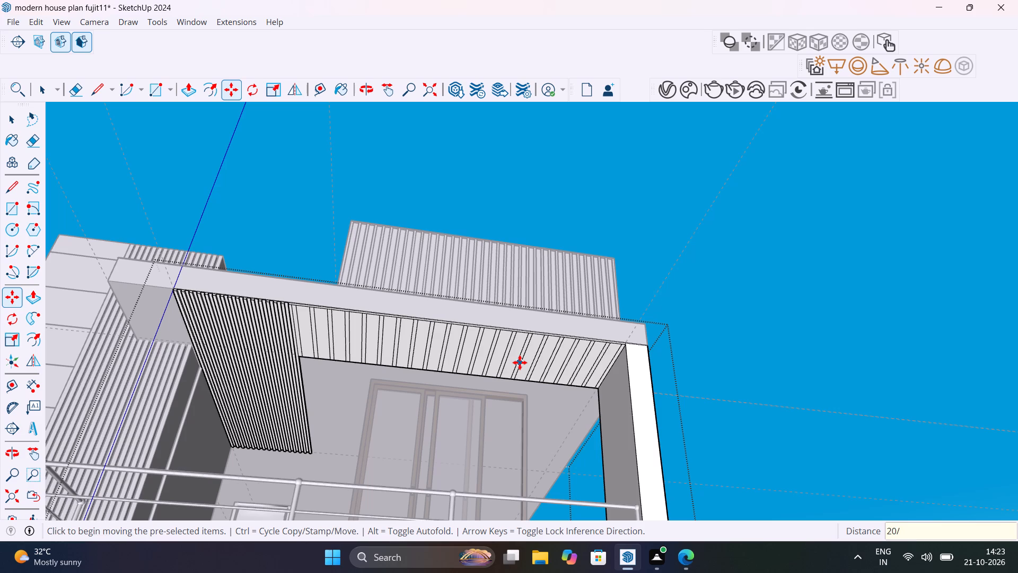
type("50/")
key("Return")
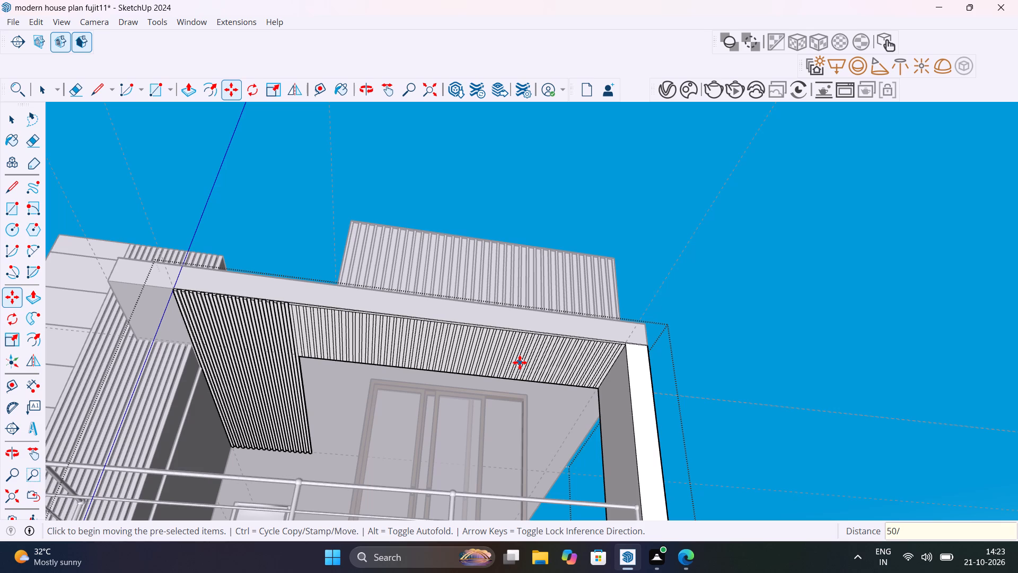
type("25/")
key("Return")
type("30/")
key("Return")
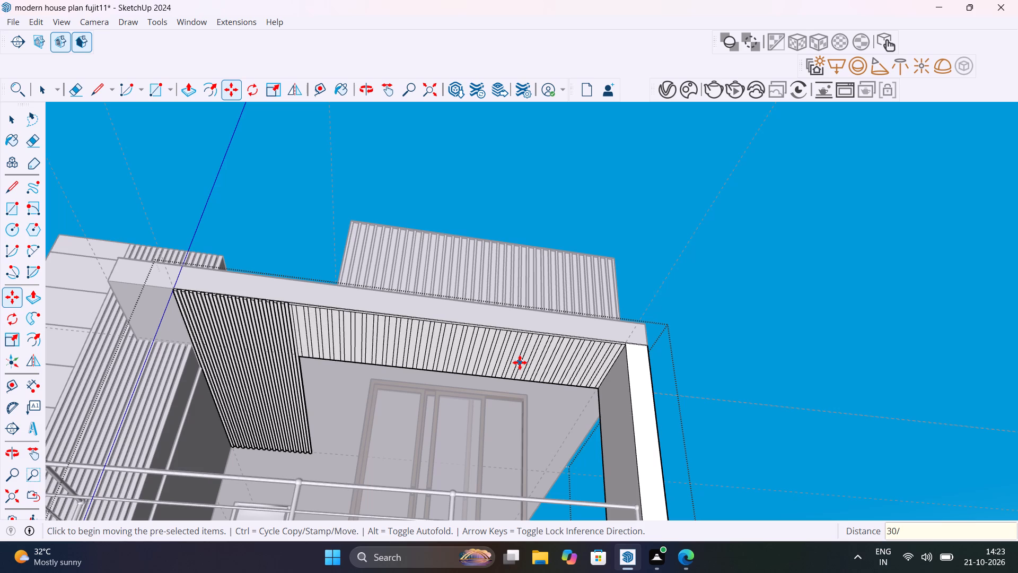
Measure the width of an existing groove at the front edge of the grooved ceiling section.
scroll(288, 314, "up", 10)
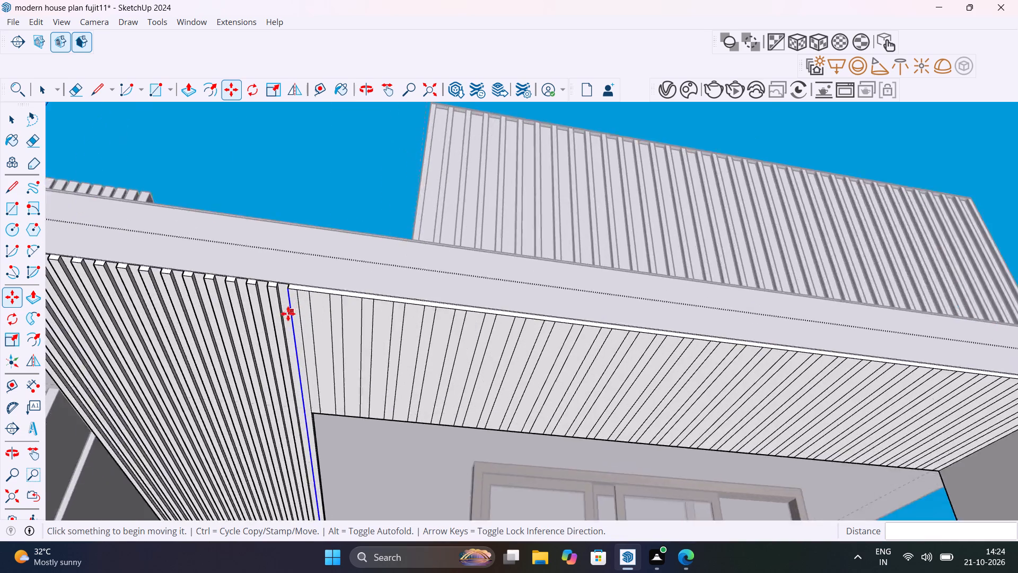
scroll(288, 314, "up", 9)
key("space")
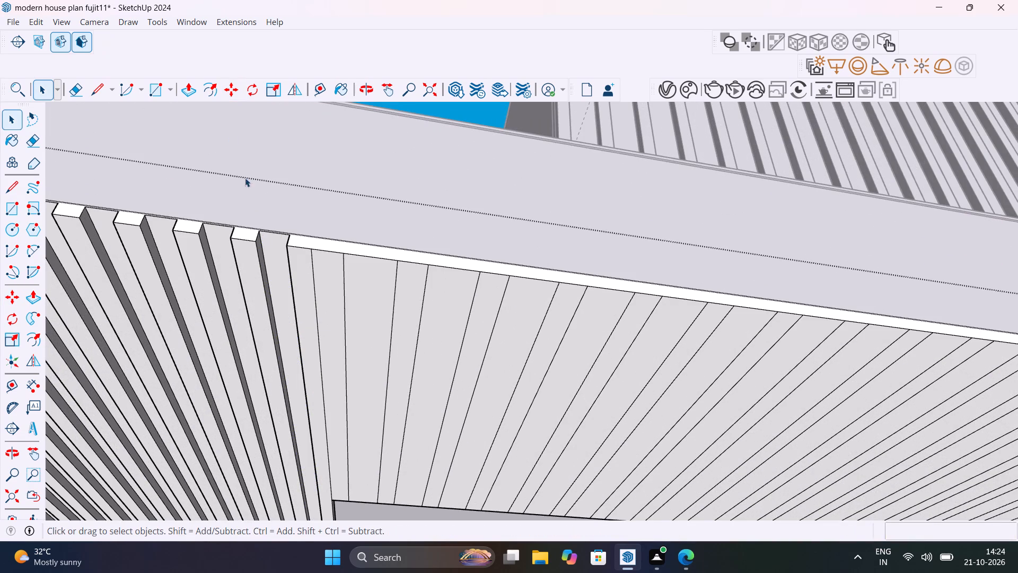
left_click(32, 385)
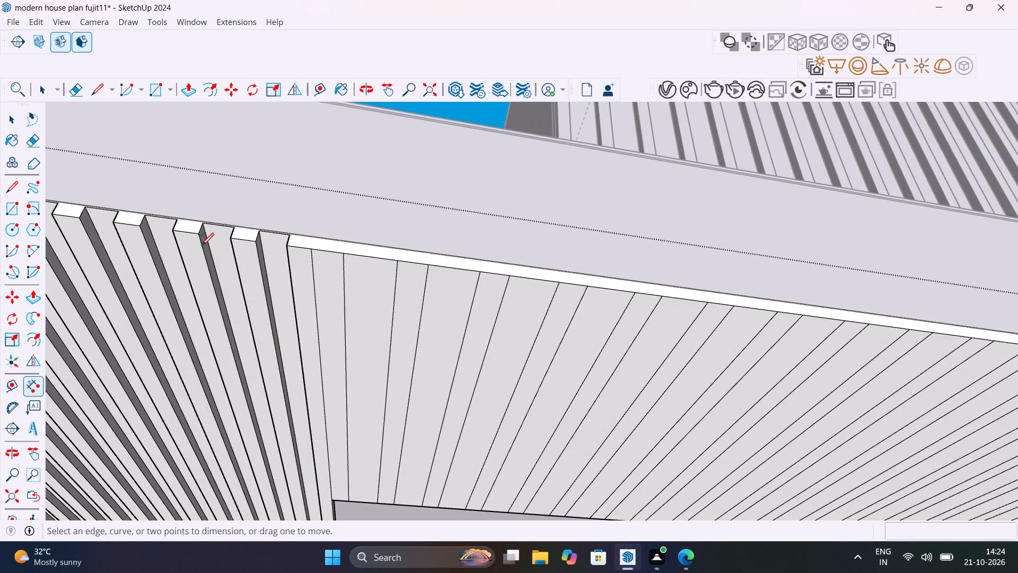
scroll(207, 224, "up", 14)
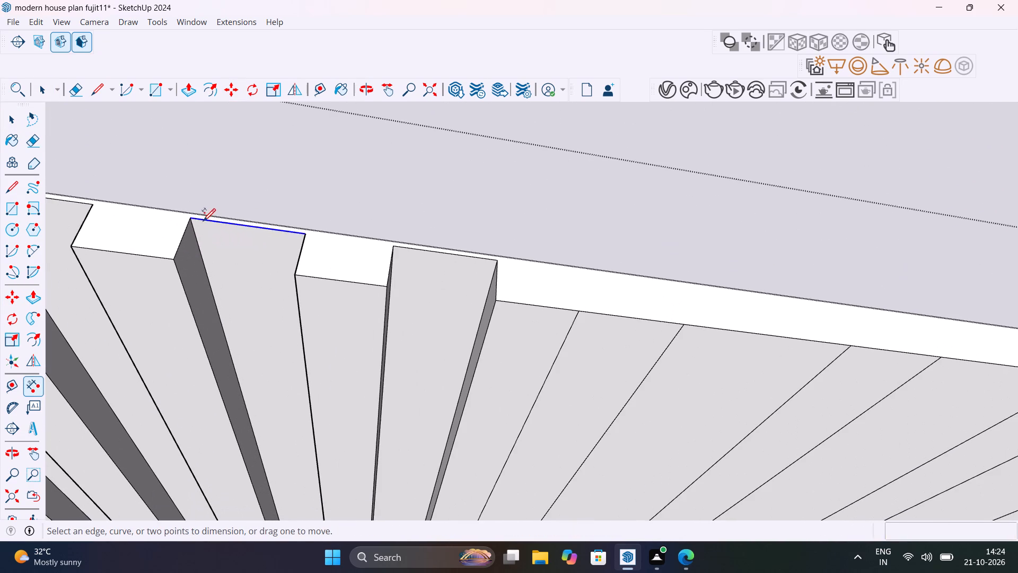
left_click(193, 214)
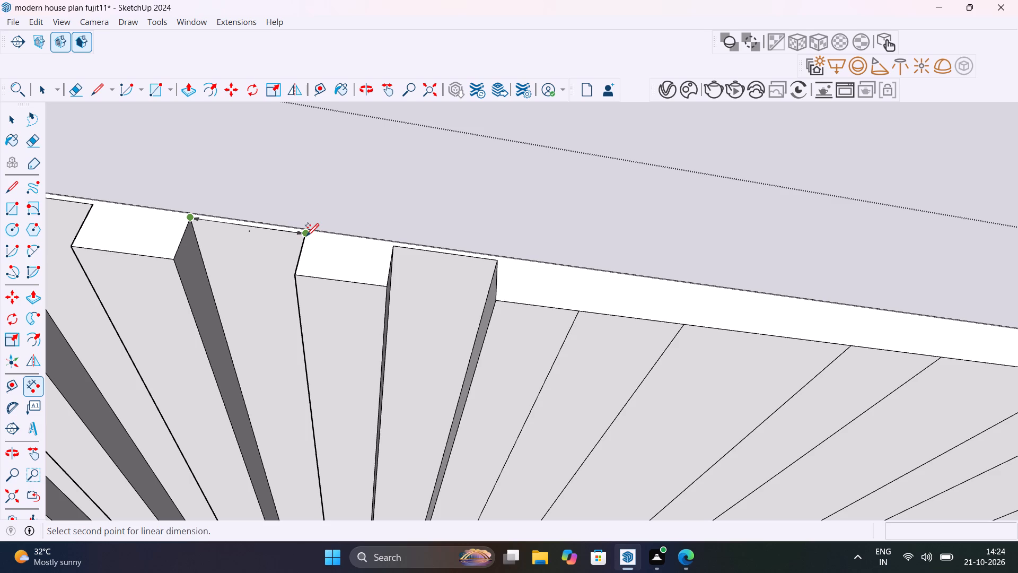
left_click(306, 234)
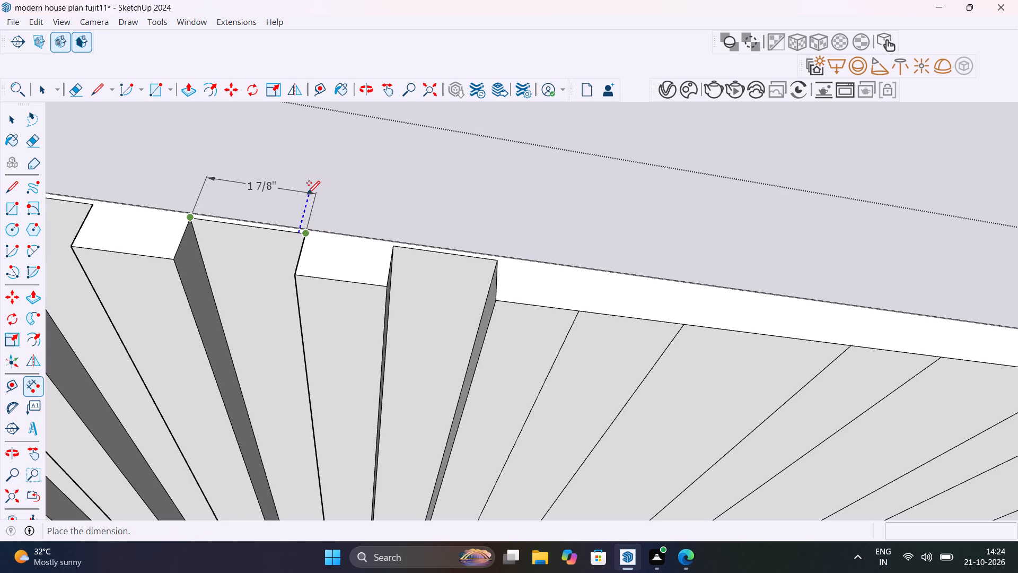
scroll(308, 192, "up", 5)
scroll(308, 192, "down", 2)
scroll(203, 334, "down", 3)
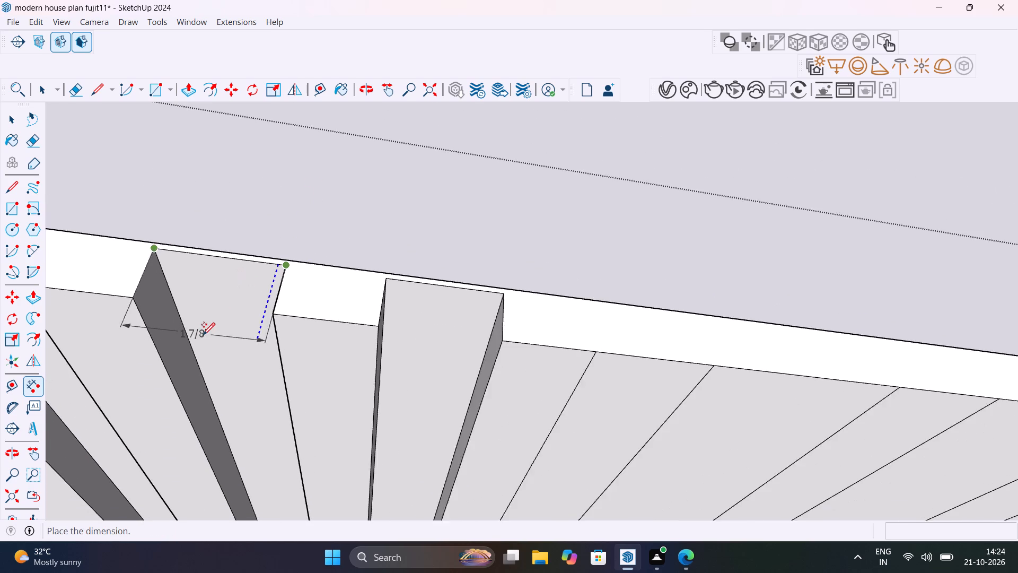
scroll(210, 359, "down", 5)
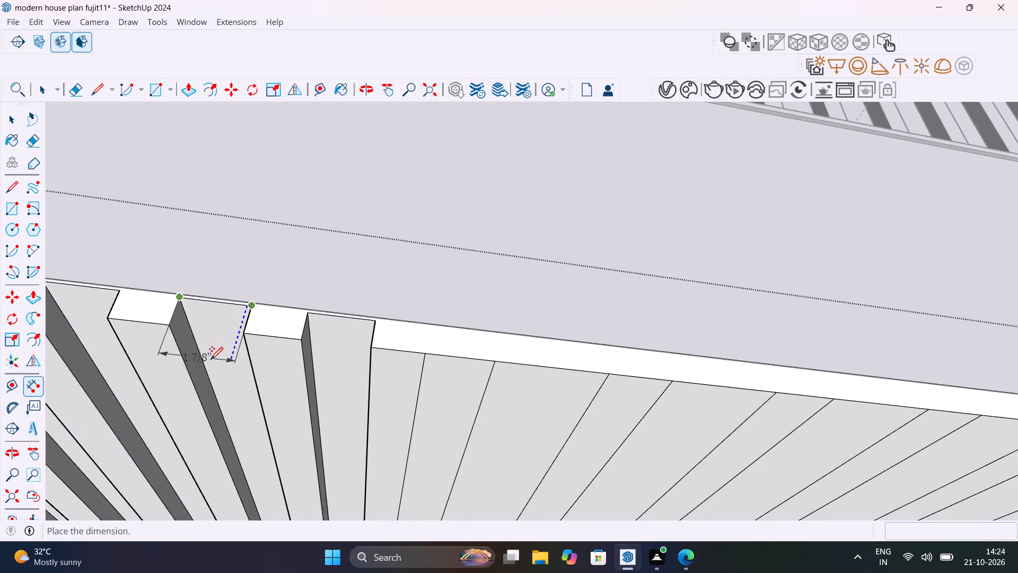
key("Escape")
scroll(210, 359, "down", 15)
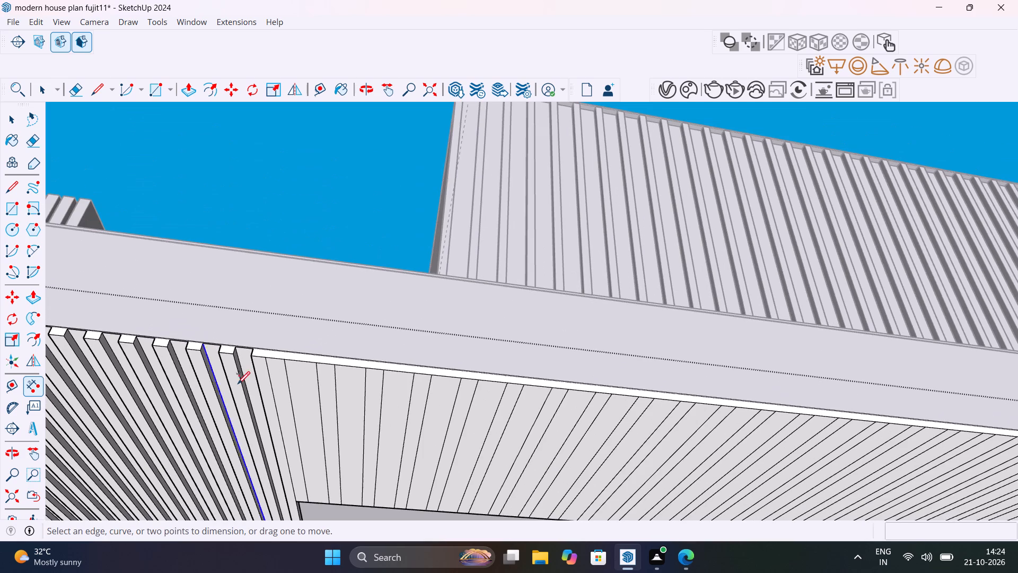
key("space")
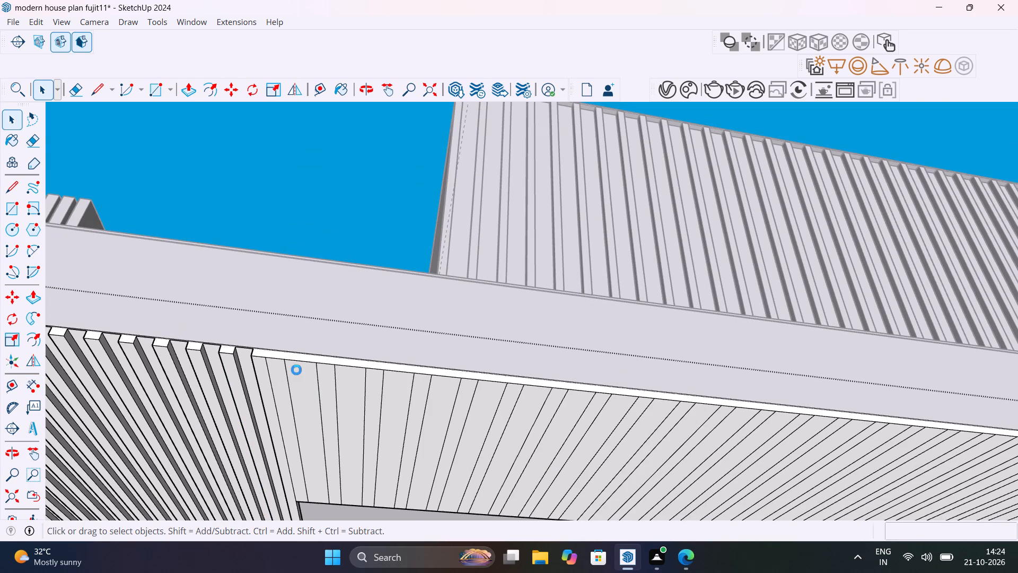
Measure the gap between two neighbouring strips along the front edge of the new strip layout.
scroll(296, 369, "up", 6)
left_click(34, 385)
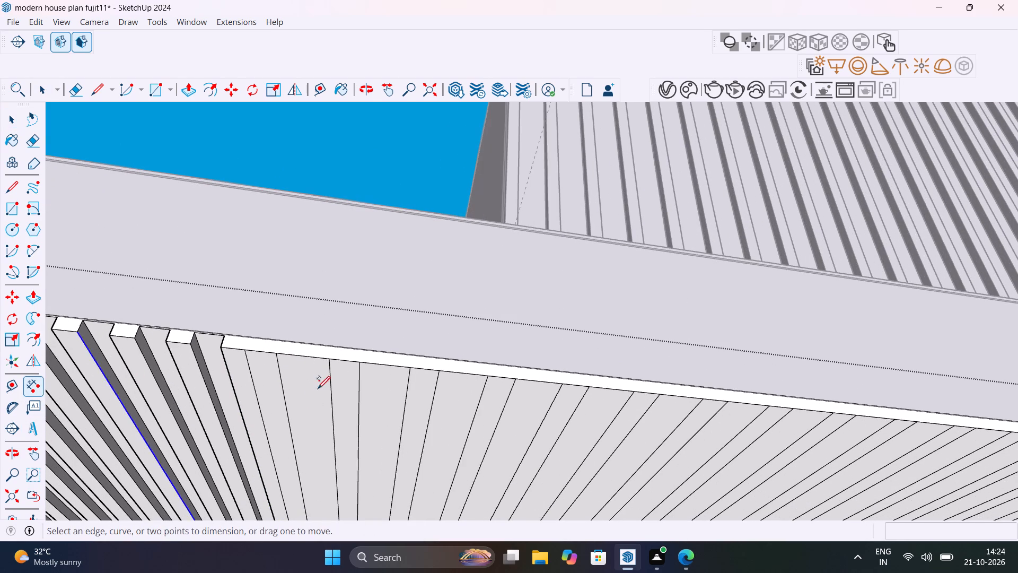
left_click(278, 352)
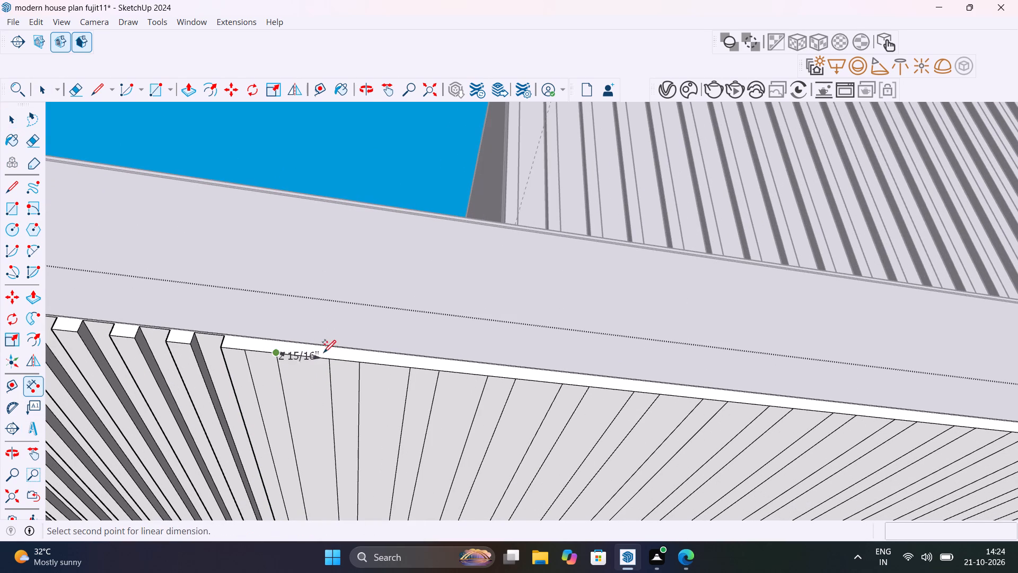
left_click(329, 357)
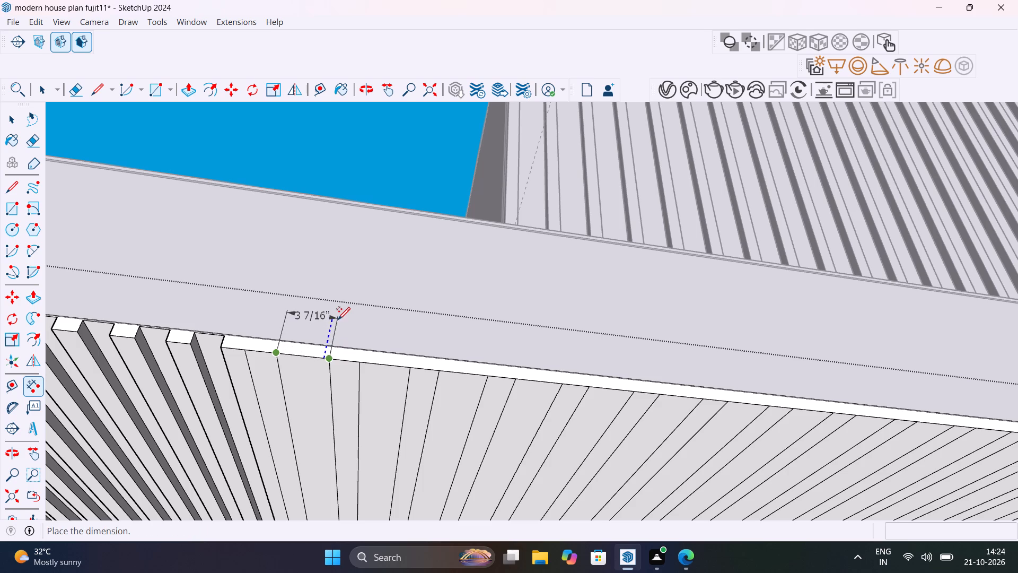
key("Escape")
scroll(326, 370, "down", 4)
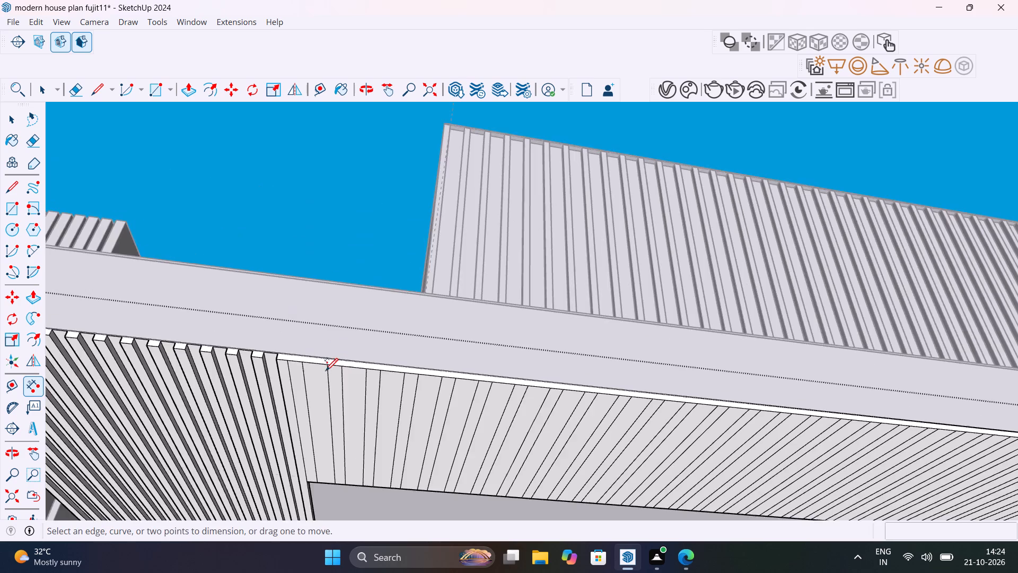
scroll(326, 370, "down", 20)
key("space")
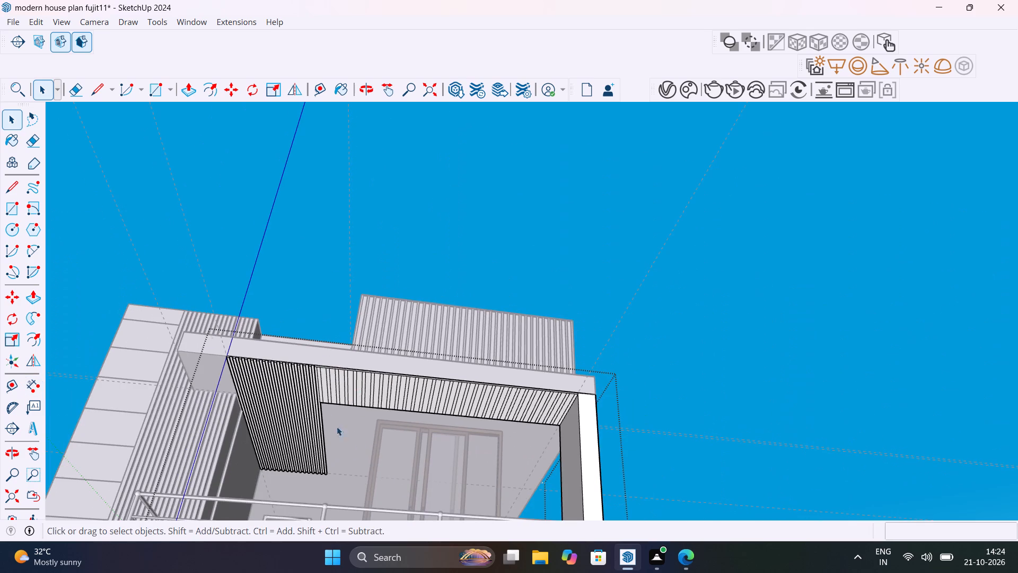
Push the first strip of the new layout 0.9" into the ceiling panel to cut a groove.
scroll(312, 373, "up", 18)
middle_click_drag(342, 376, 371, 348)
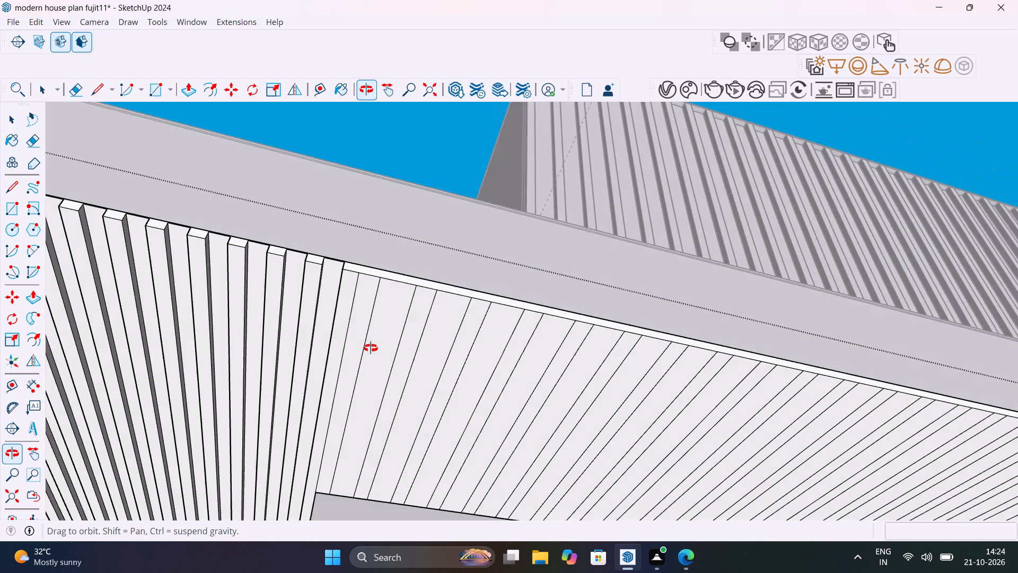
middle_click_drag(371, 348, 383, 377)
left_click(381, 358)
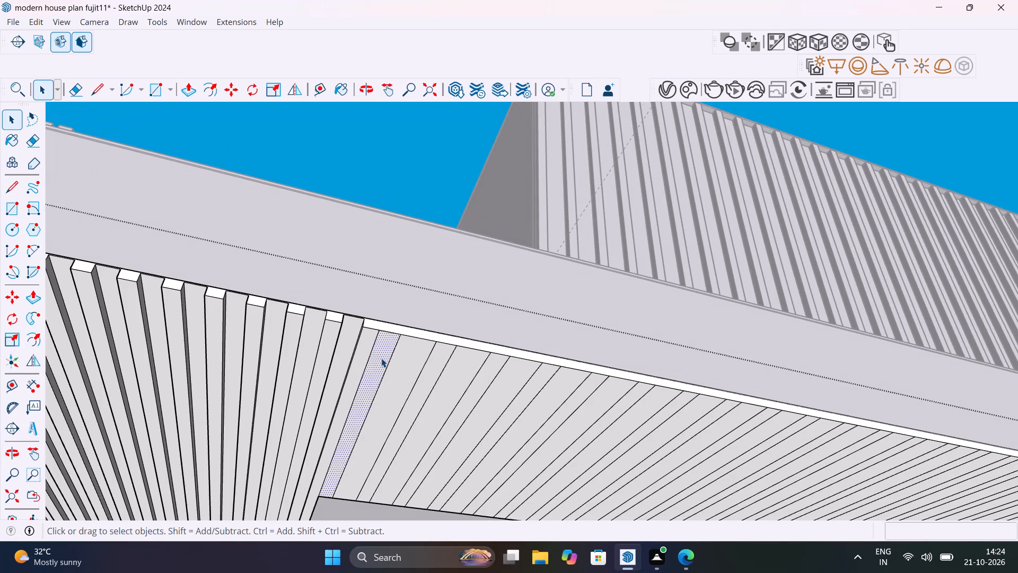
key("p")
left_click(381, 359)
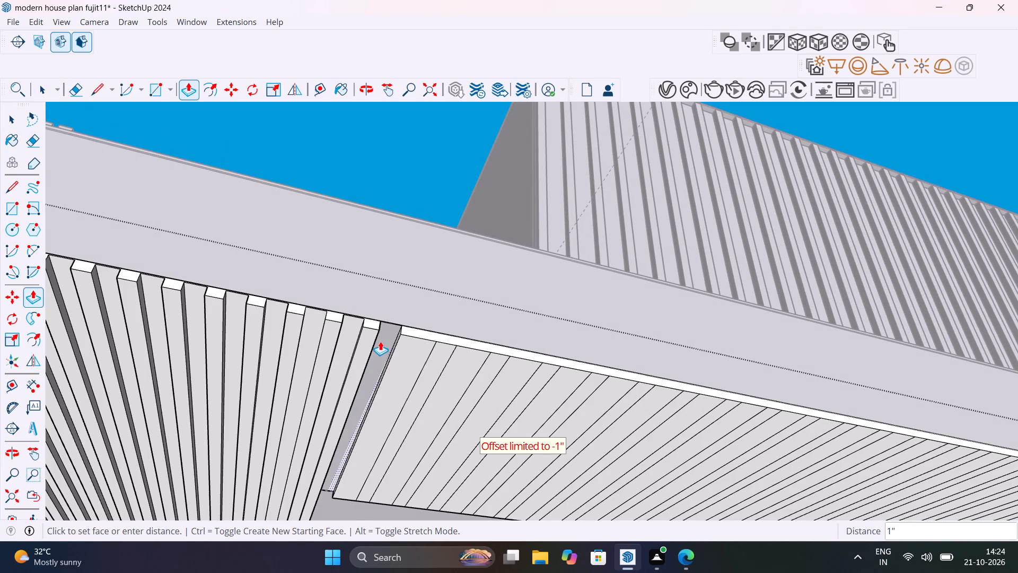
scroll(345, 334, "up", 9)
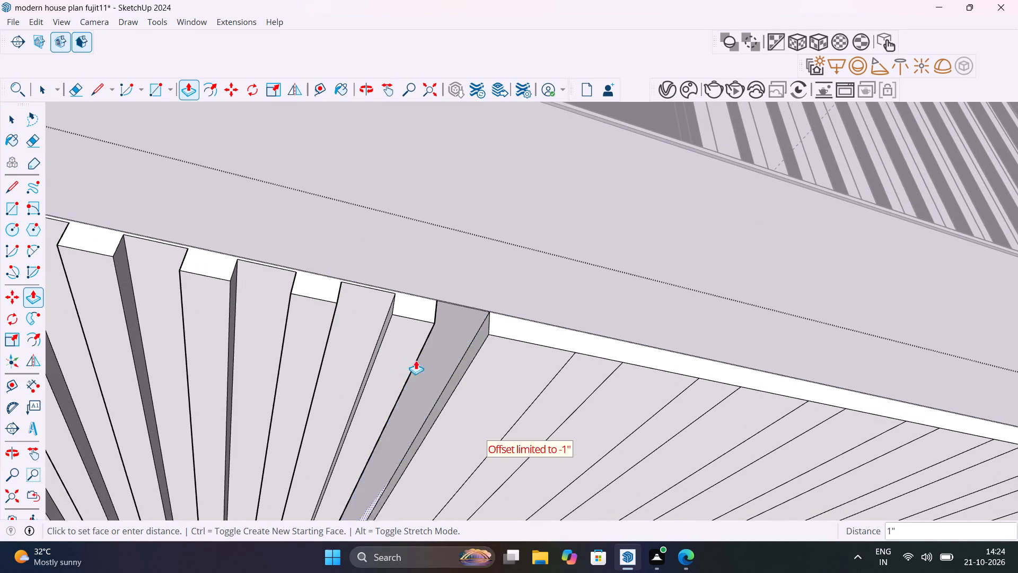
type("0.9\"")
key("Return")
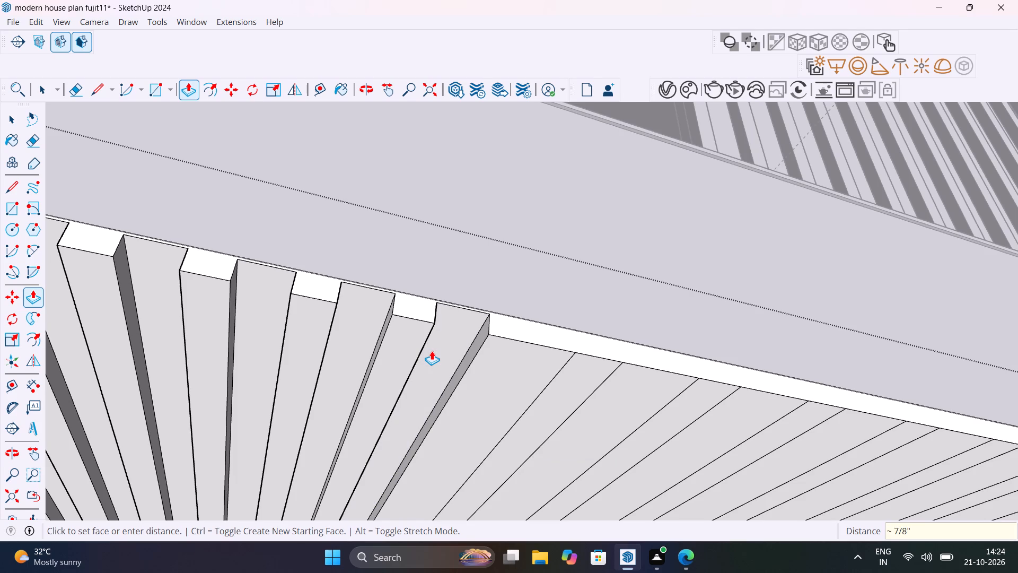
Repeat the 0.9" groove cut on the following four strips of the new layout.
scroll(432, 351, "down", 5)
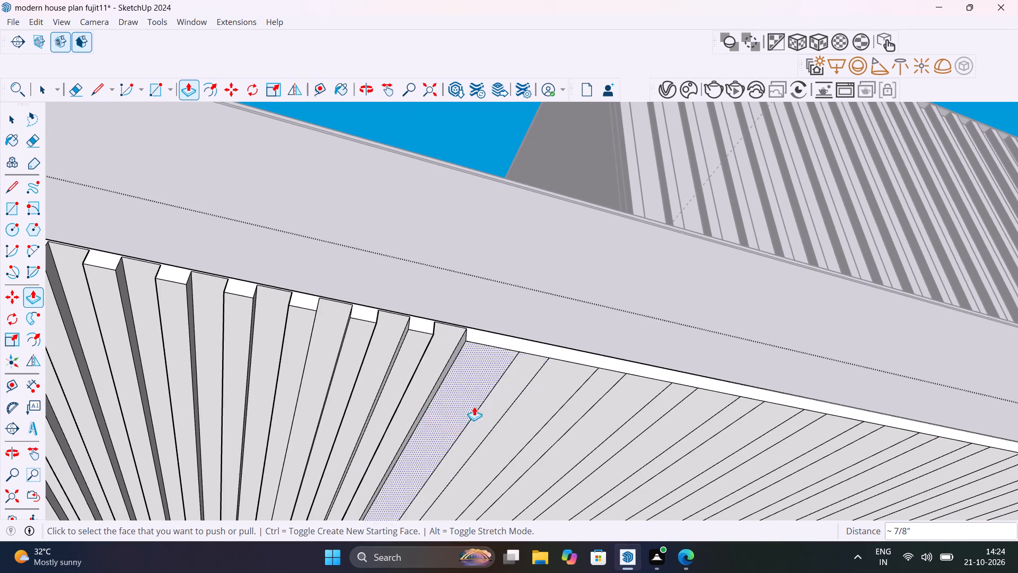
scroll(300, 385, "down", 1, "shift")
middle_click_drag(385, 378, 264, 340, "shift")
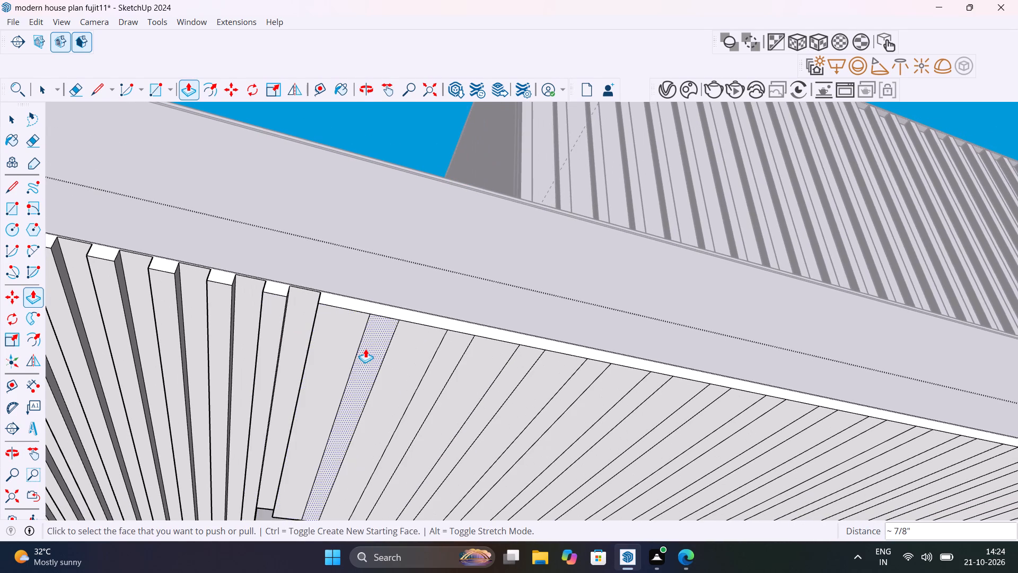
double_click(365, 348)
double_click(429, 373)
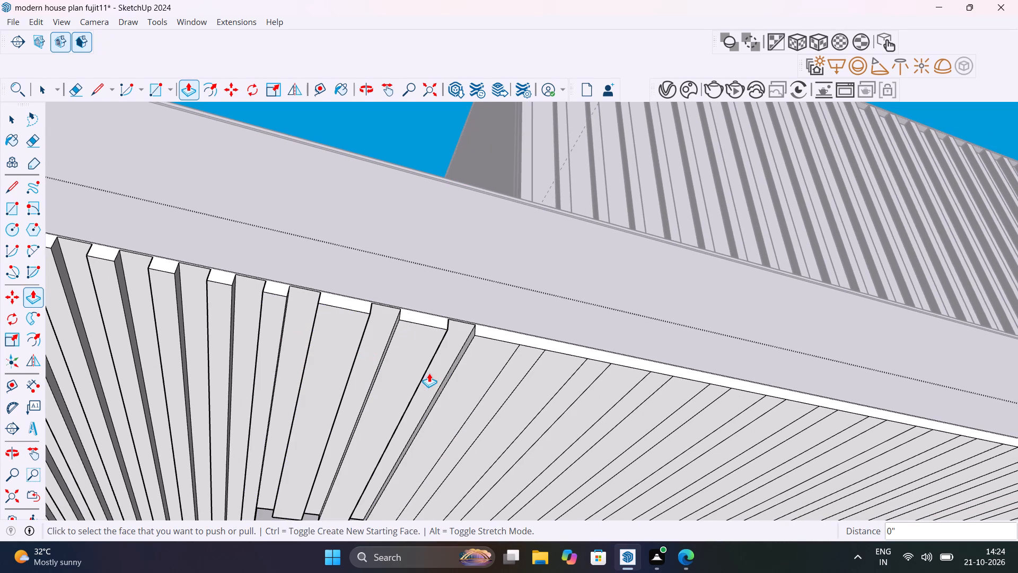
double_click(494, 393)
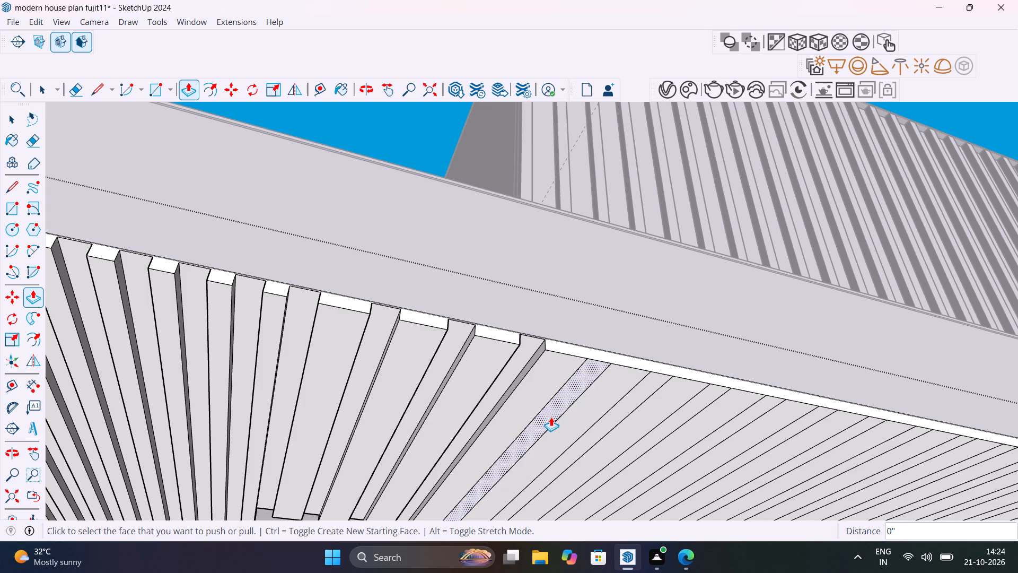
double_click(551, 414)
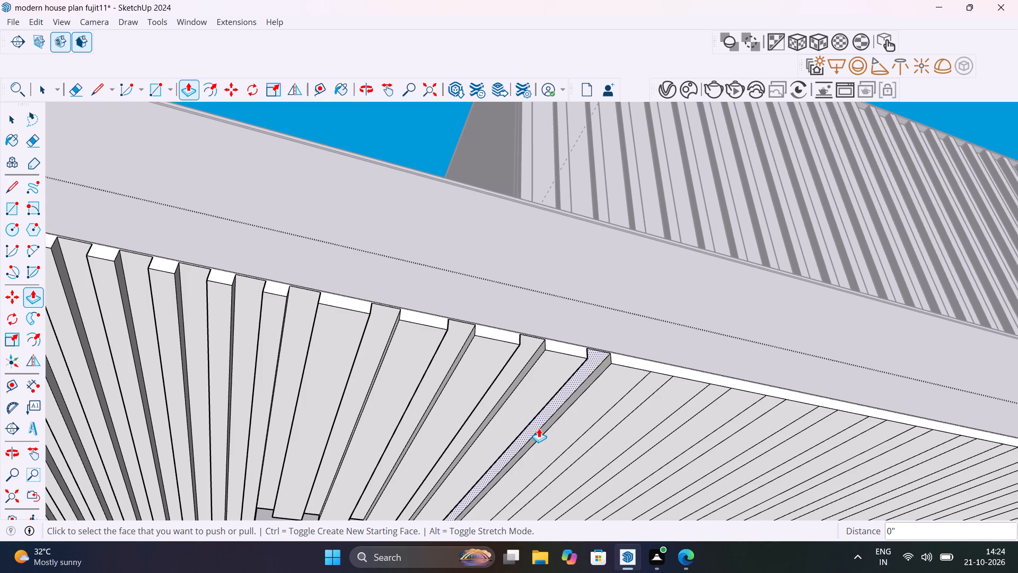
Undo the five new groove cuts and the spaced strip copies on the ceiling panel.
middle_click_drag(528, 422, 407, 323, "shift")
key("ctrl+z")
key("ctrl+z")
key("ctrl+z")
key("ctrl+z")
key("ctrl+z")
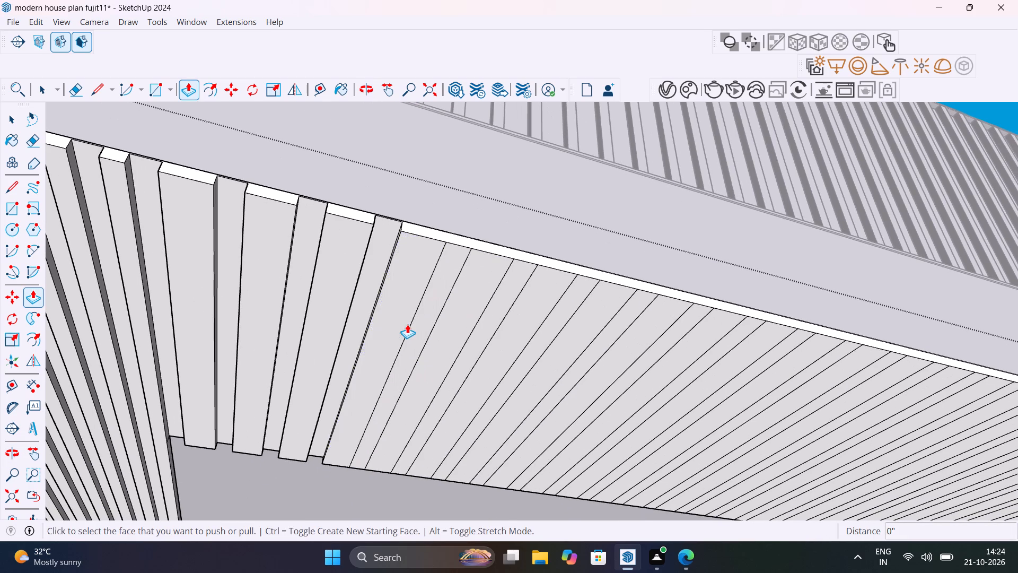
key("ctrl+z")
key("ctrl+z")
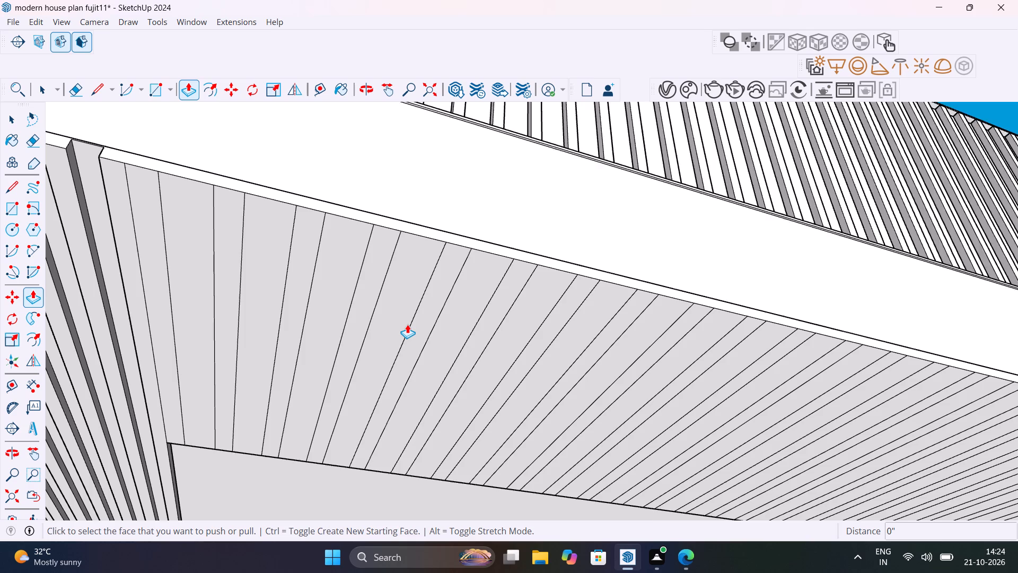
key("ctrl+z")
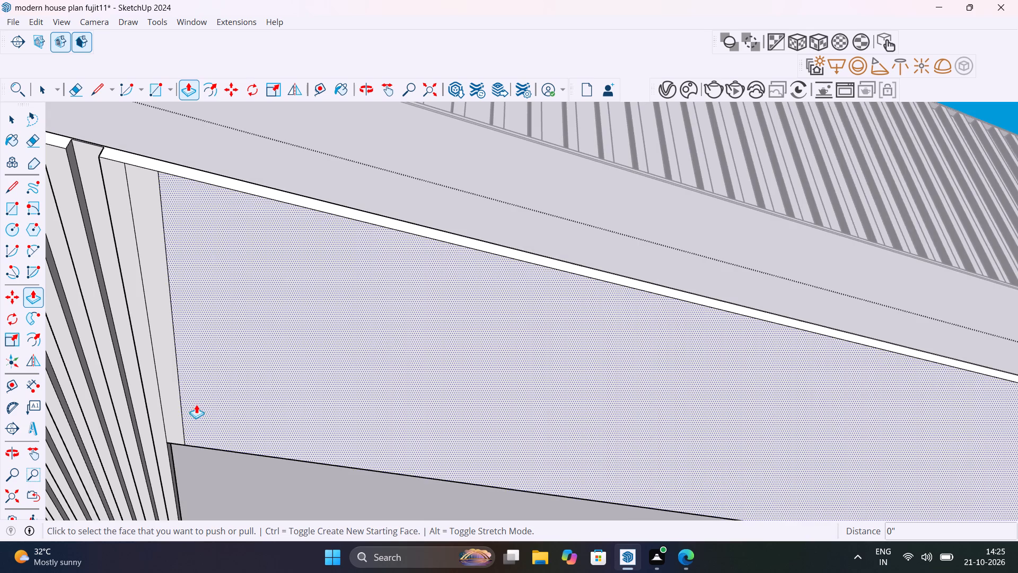
Undo the remaining groove cuts and strip copies on the ceiling panel, back to the single narrow end strip.
key("space")
scroll(189, 324, "down", 5)
middle_click_drag(193, 328, 538, 369)
scroll(468, 319, "down", 7)
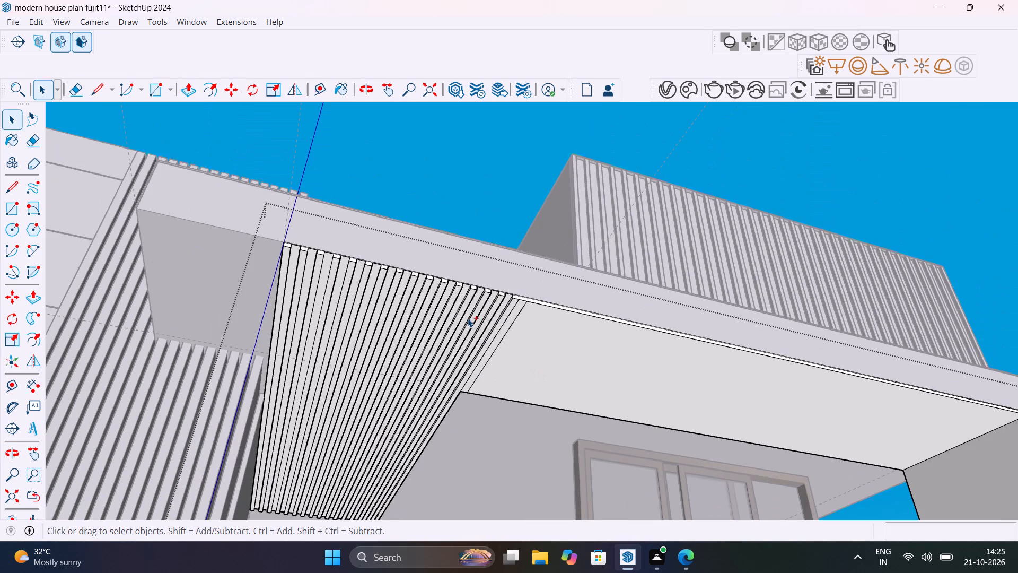
key("ctrl+z")
key("ctrl+z")
key("ctrl+z")
key("ctrl+z")
key("ctrl+z")
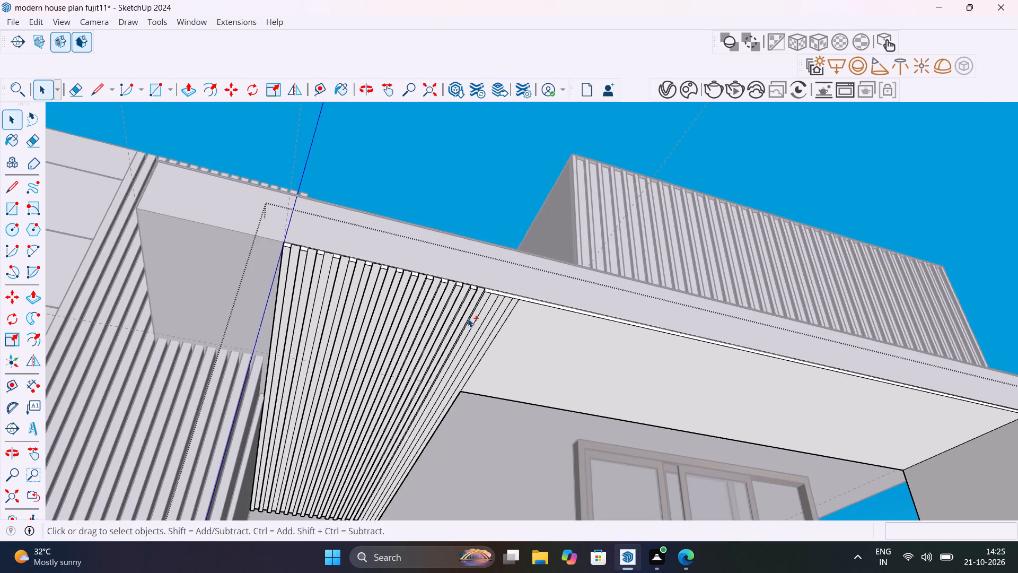
key("ctrl+z")
key("ctrl+z")
key("ctrl+z")
key("ctrl+z")
key("ctrl+z")
key("ctrl+z")
key("ctrl+z")
key("ctrl+z")
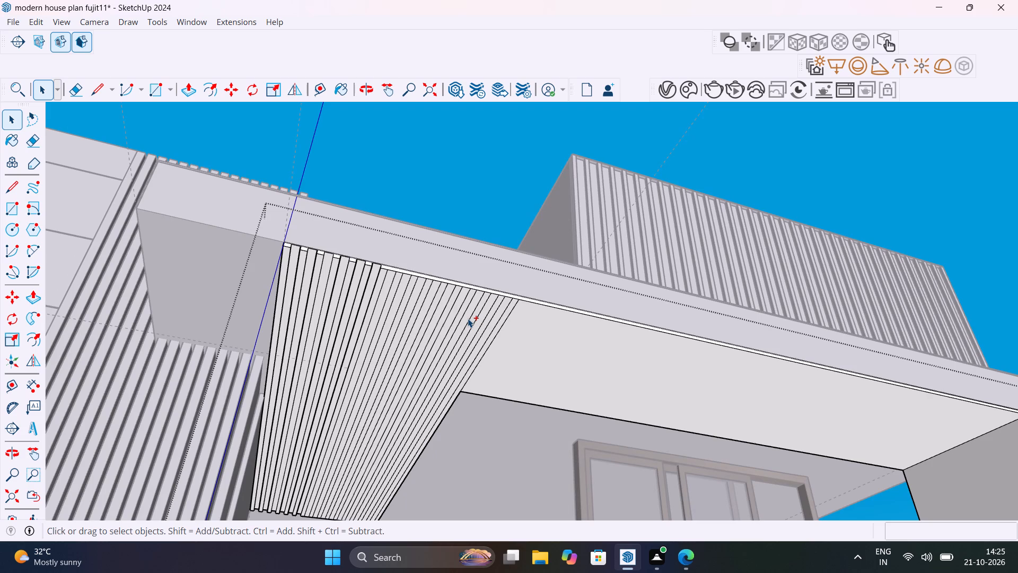
key("ctrl+z")
key("ctrl+z")
key("ctrl+z")
key("ctrl+z")
key("ctrl+z")
key("ctrl+z")
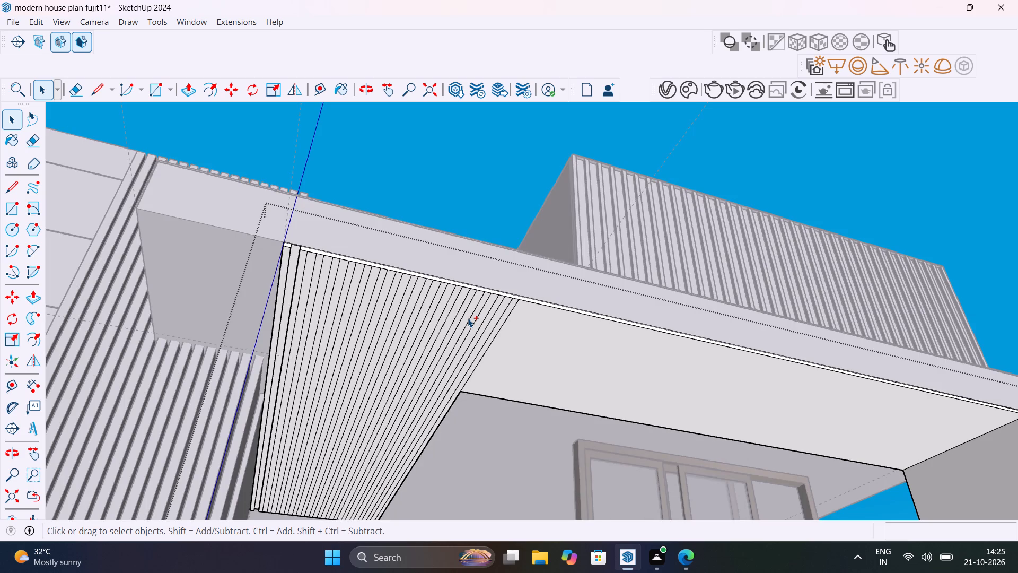
key("ctrl+z")
key("ctrl+z")
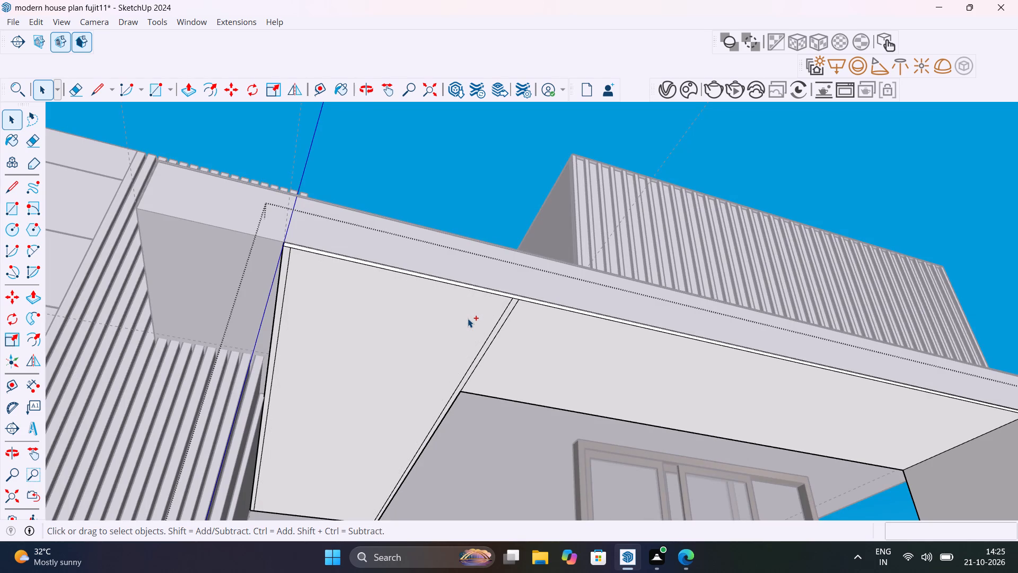
key("ctrl+z")
key("ctrl+z")
key("ctrl+z")
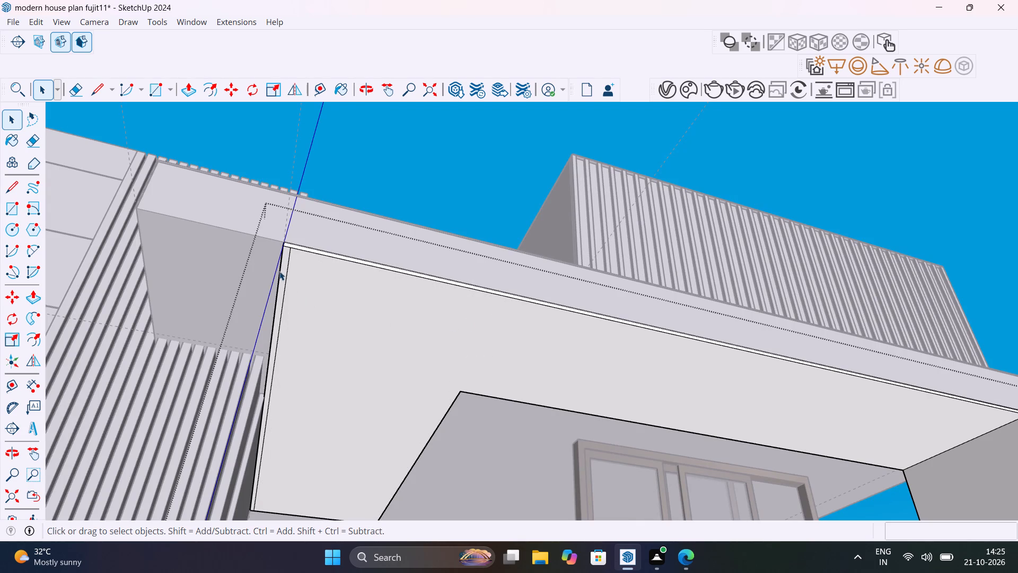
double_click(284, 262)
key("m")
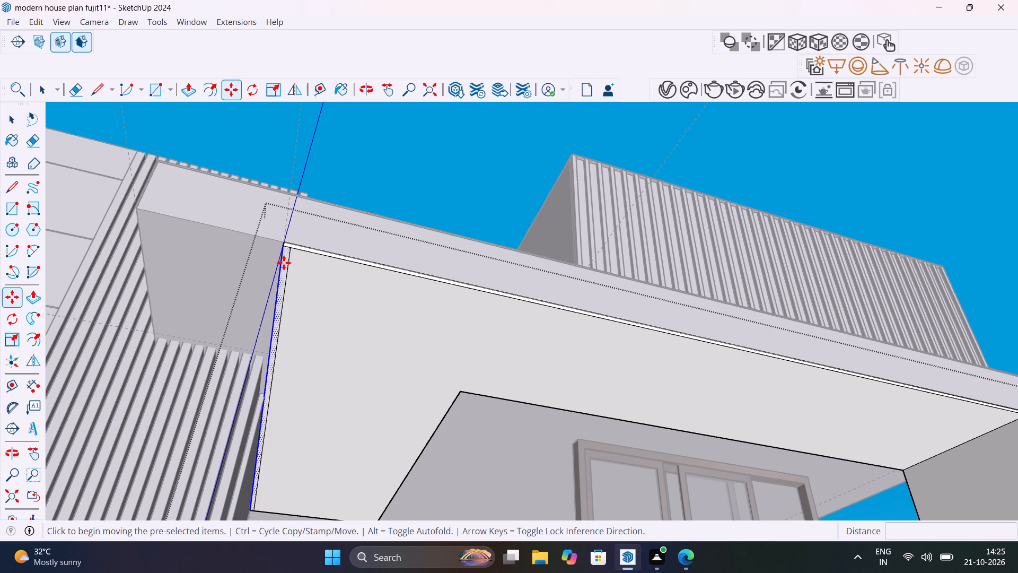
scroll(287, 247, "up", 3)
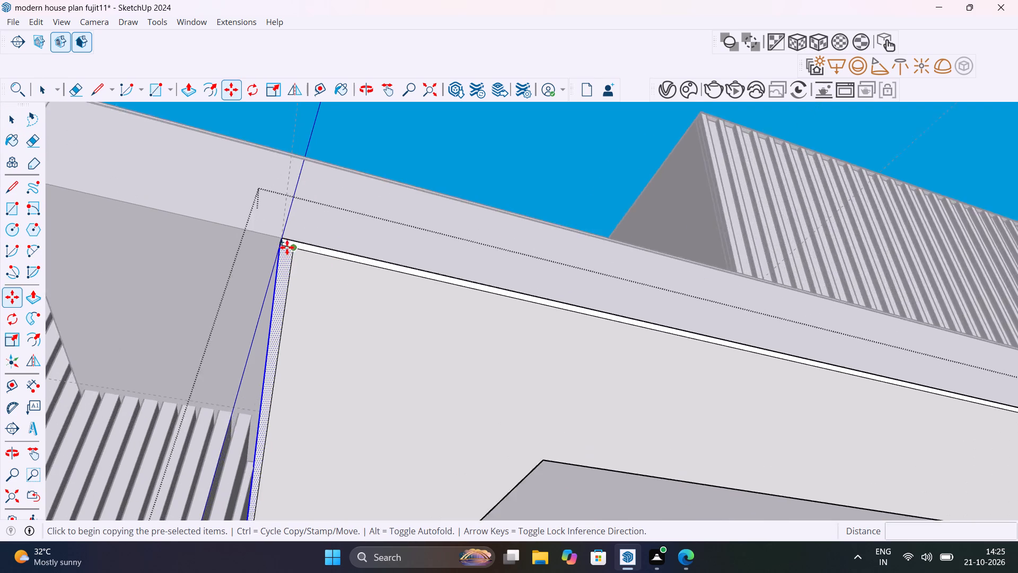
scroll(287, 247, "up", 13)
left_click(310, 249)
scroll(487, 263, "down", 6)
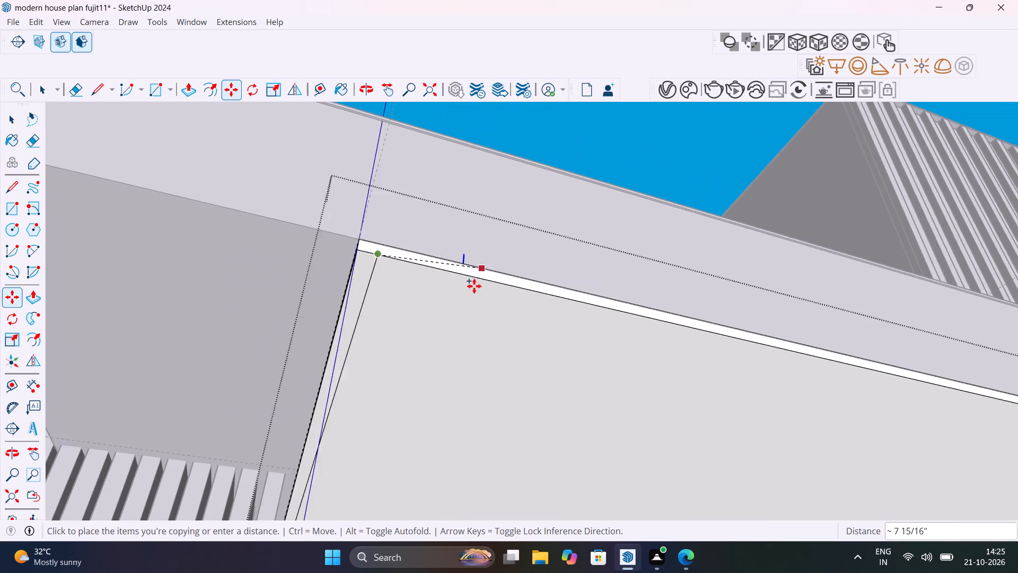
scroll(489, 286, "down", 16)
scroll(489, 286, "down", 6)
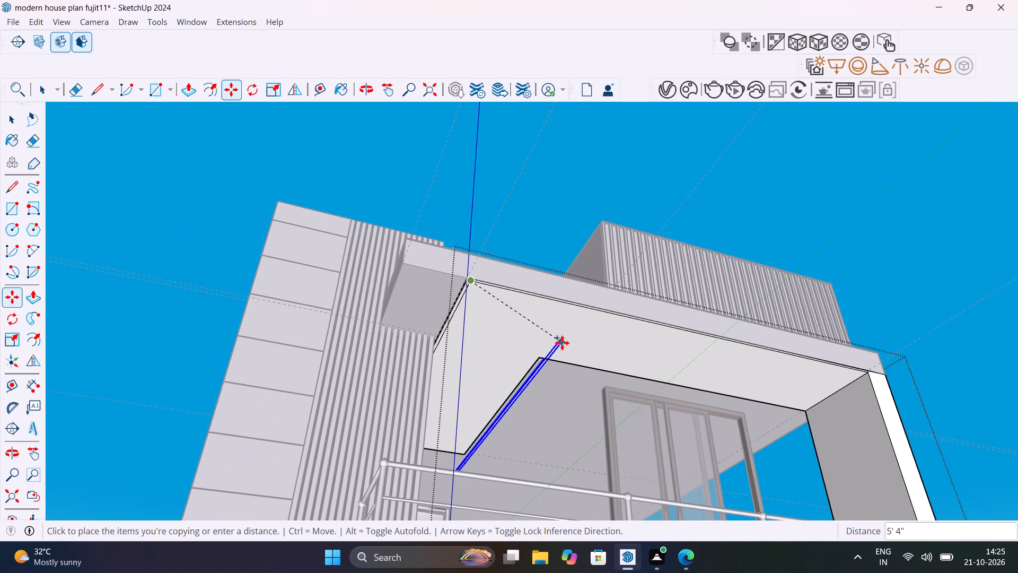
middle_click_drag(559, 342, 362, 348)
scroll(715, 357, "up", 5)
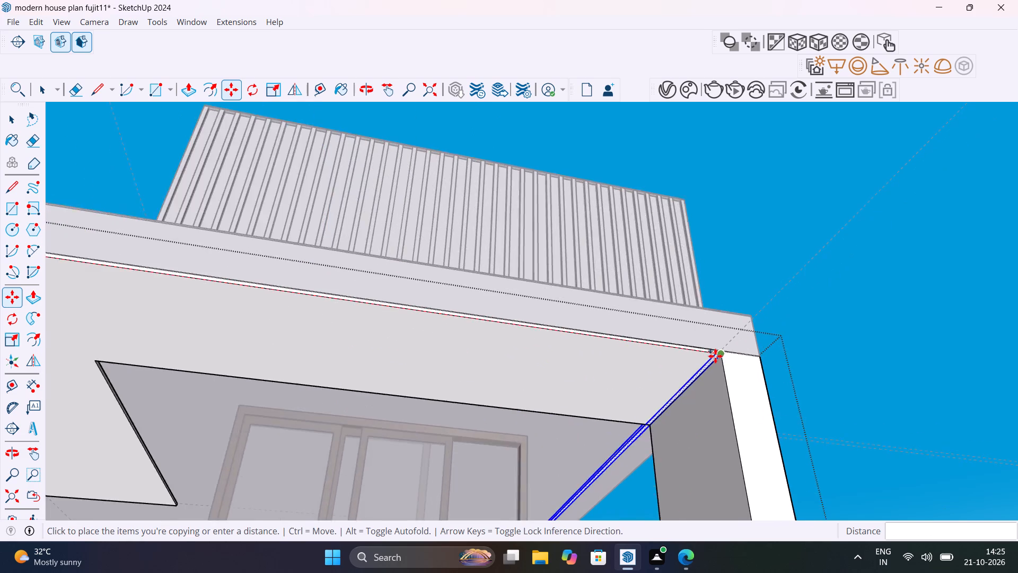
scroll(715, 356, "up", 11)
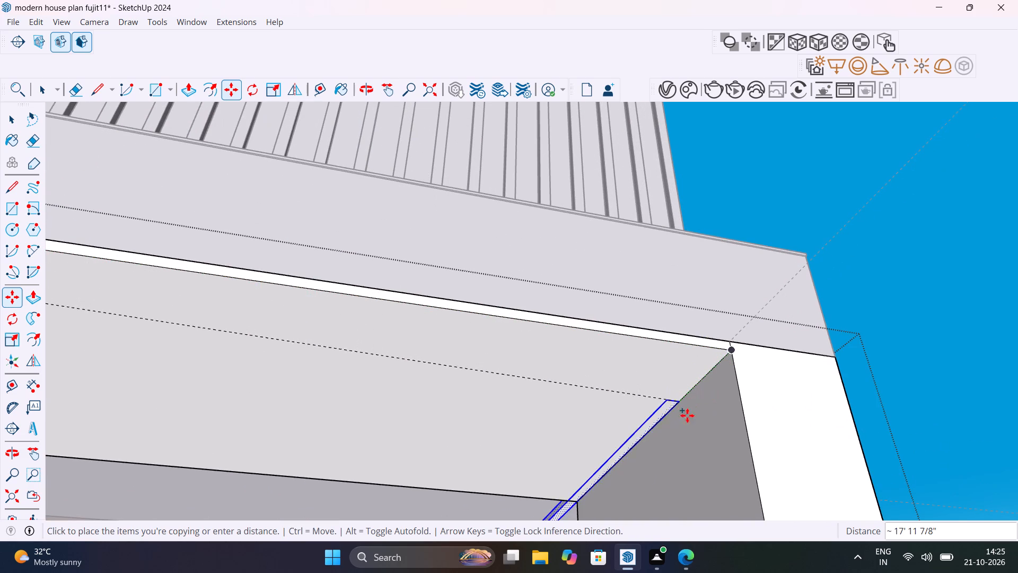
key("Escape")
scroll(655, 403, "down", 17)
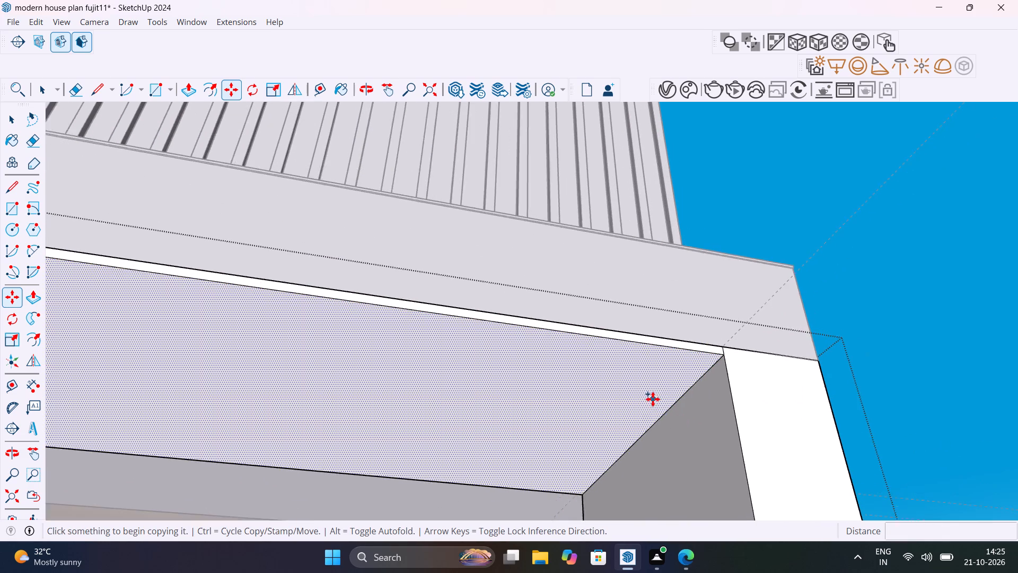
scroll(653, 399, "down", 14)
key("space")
Copy the narrow end strip with its edges about 17' 11 9/16" along the ceiling panel's front edge to the opposite corner.
scroll(100, 374, "up", 5)
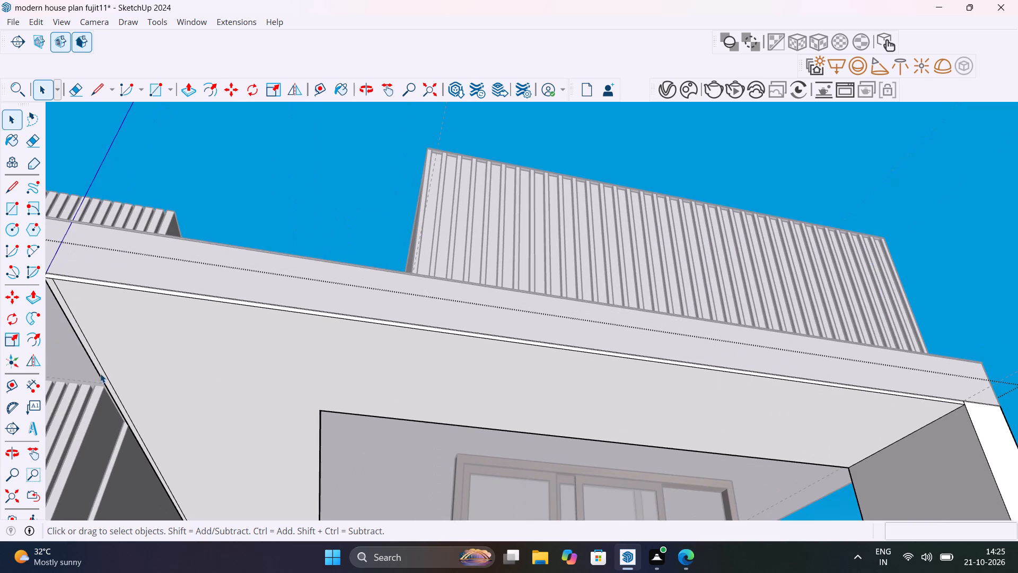
middle_click_drag(100, 372, 396, 388)
scroll(415, 333, "up", 10)
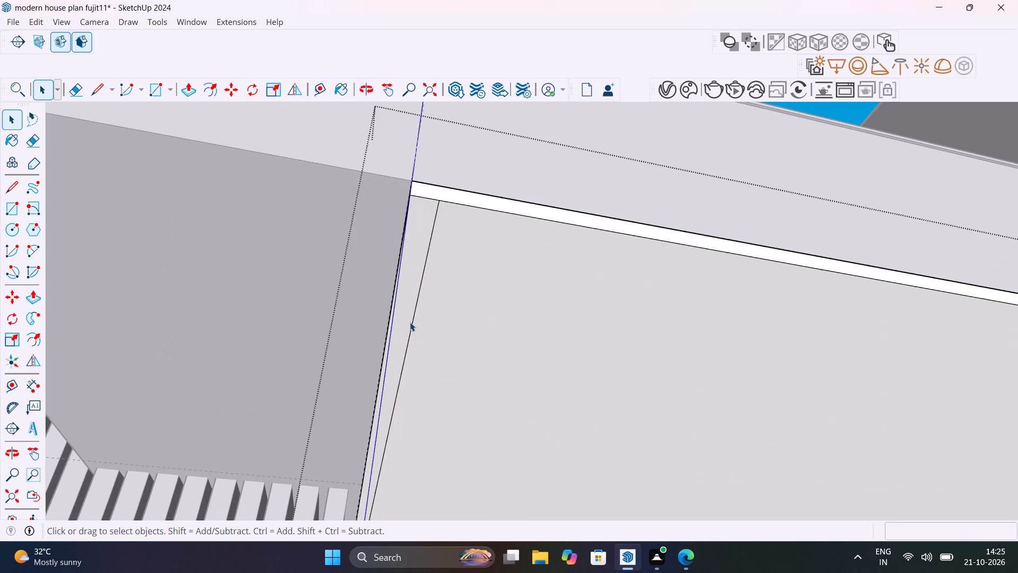
scroll(410, 322, "up", 1)
double_click(408, 317)
key("m")
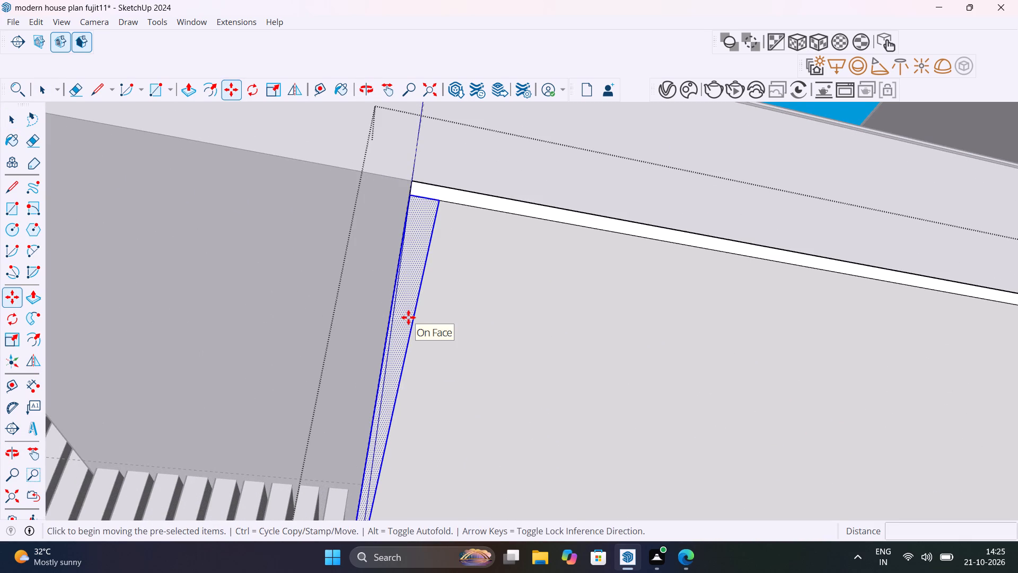
left_click(436, 203)
scroll(528, 253, "down", 5)
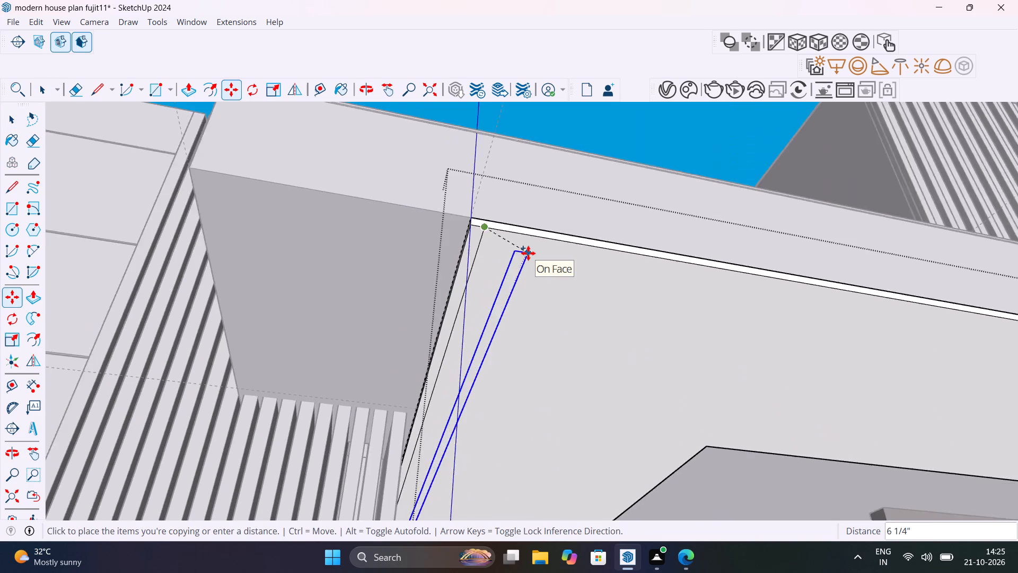
scroll(528, 253, "down", 20)
scroll(528, 253, "down", 2)
middle_click_drag(608, 308, 373, 340, "shift")
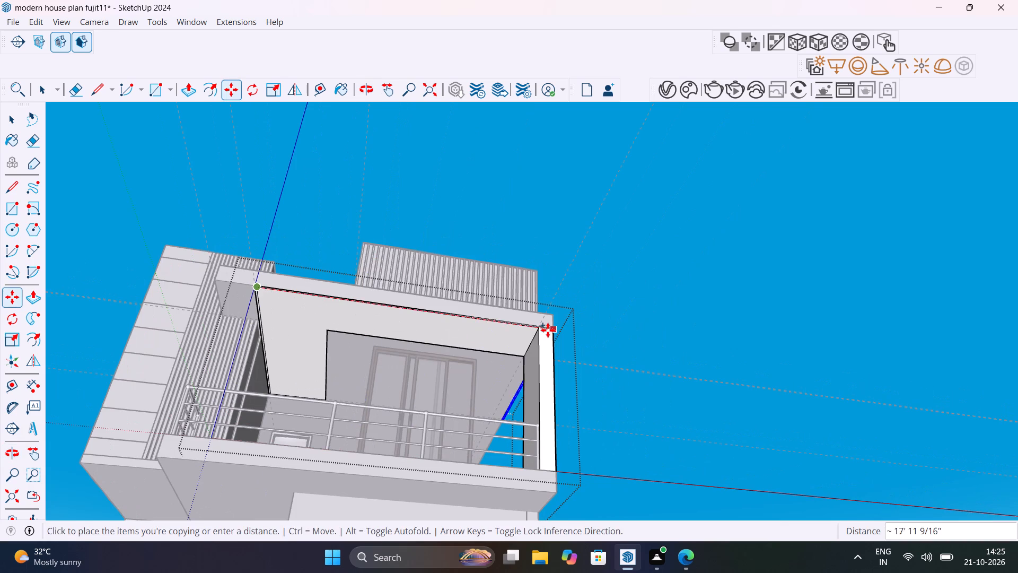
scroll(539, 328, "up", 20)
scroll(539, 328, "up", 11)
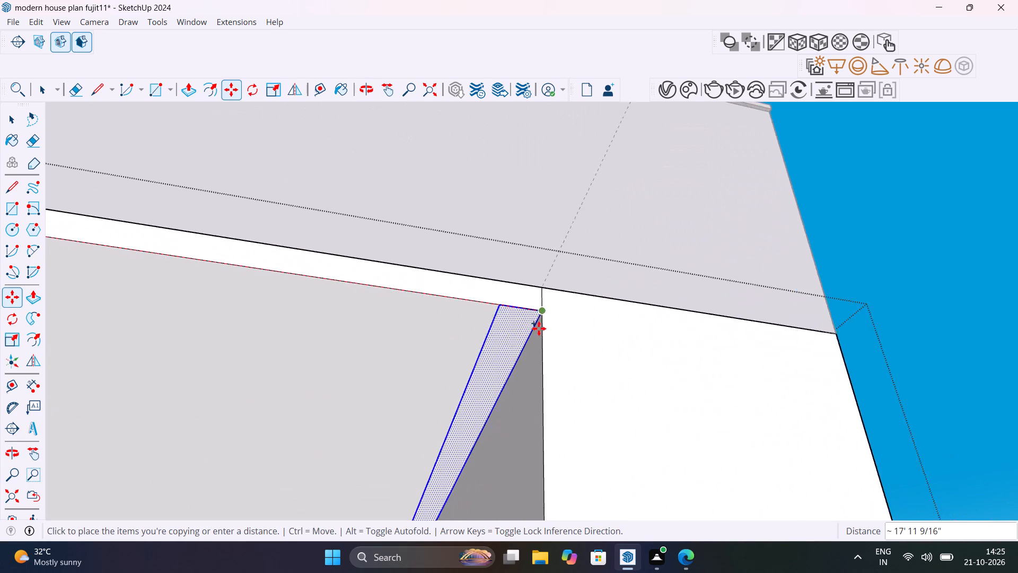
scroll(539, 328, "up", 1)
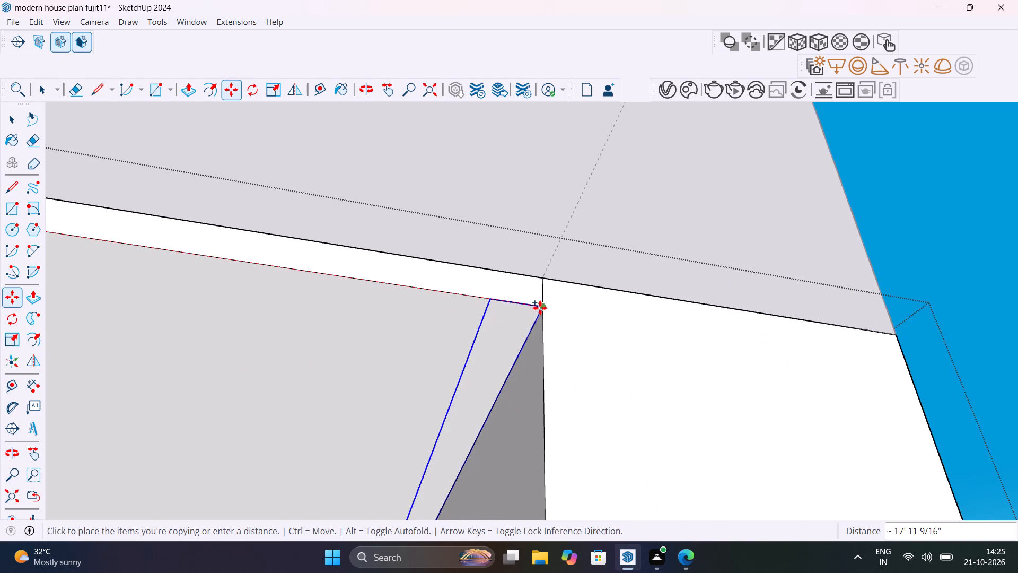
left_click(540, 308)
Fill the span between the two end strips with equally spaced copies, trying 50 divisions before setting 60.
scroll(499, 364, "down", 20)
middle_click_drag(491, 405, 515, 390)
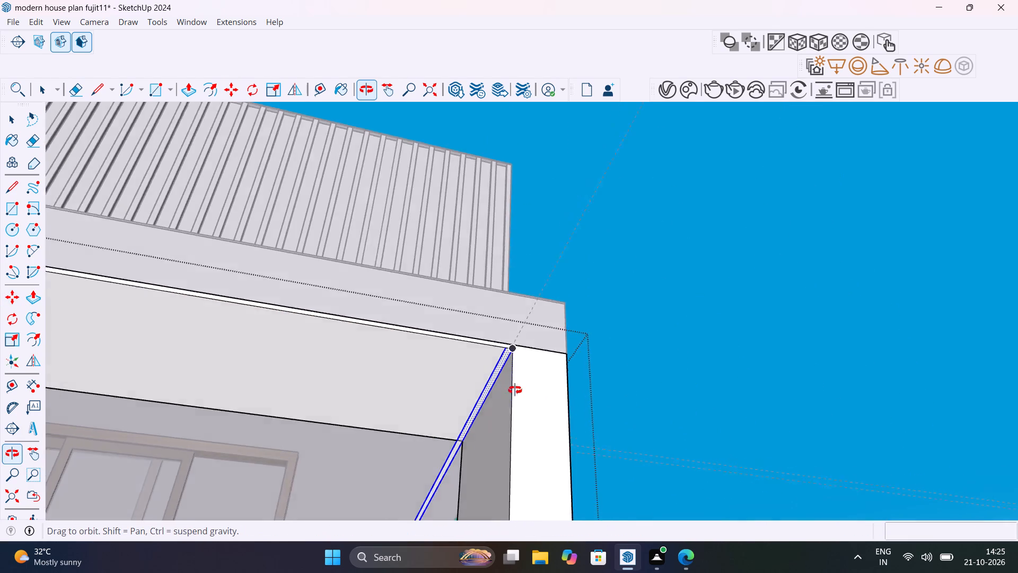
middle_click_drag(515, 390, 569, 404)
scroll(517, 415, "down", 14)
middle_click_drag(537, 409, 609, 387, "shift")
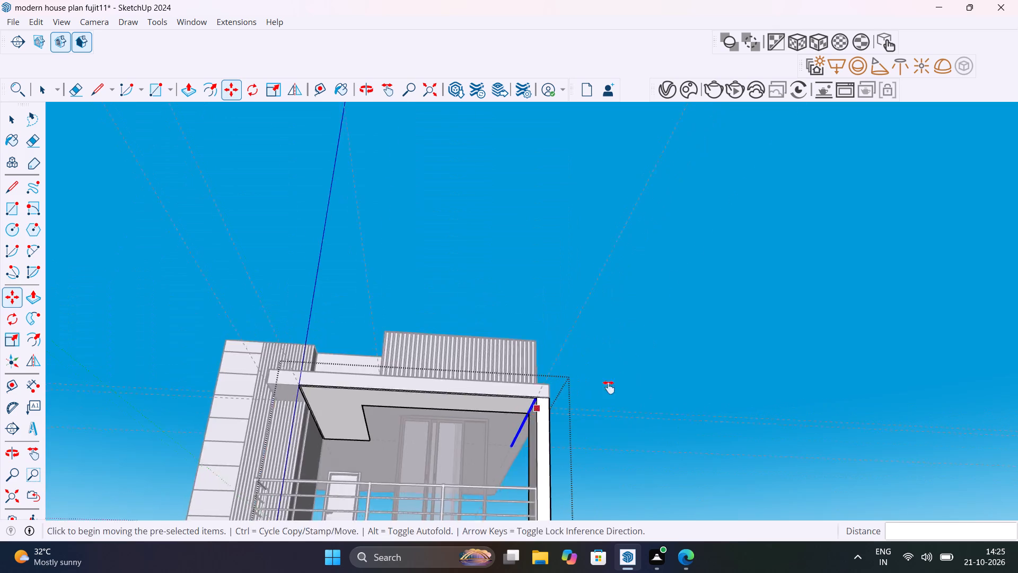
middle_click_drag(609, 387, 666, 382, "shift")
scroll(464, 398, "up", 6)
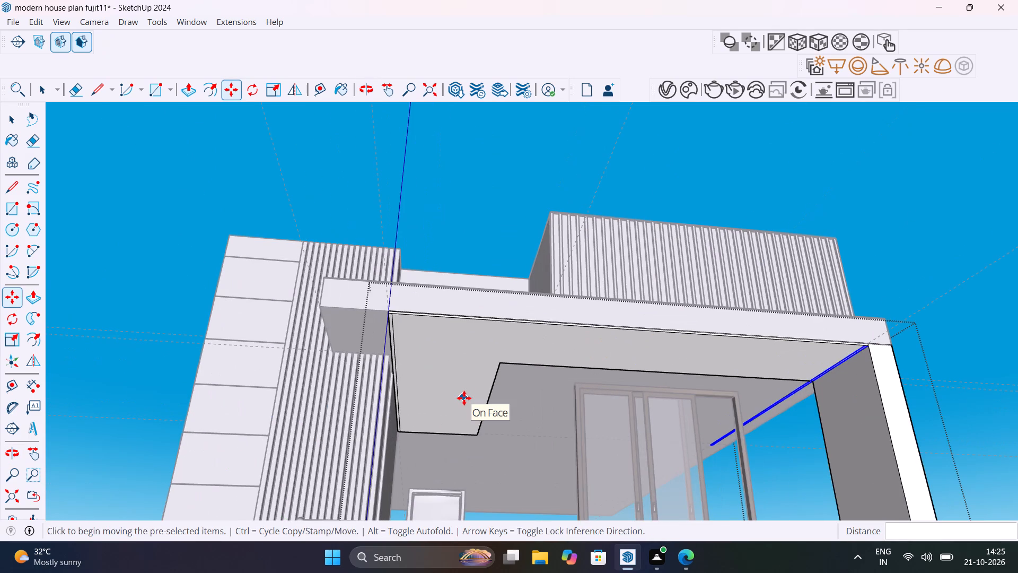
type("50/")
key("Return")
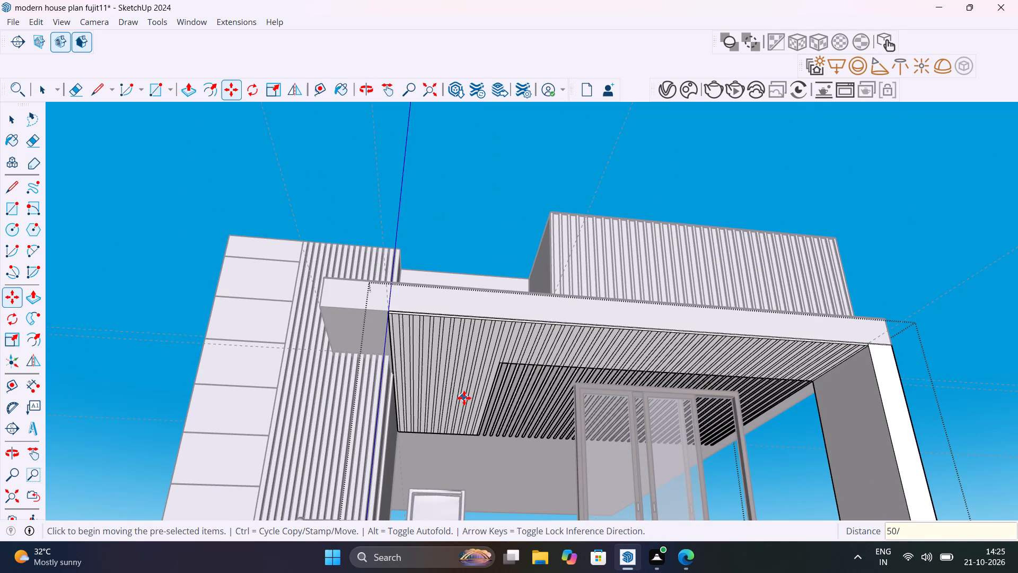
type("60/")
key("Return")
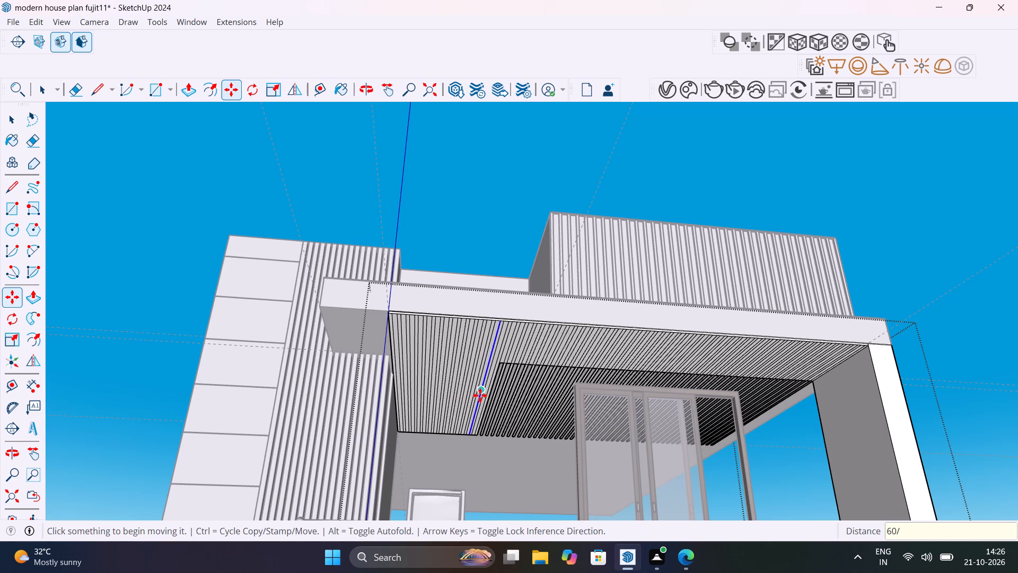
key("space")
Push the face between the first two strips of the new layout 0.9" into the ceiling panel to cut a groove.
scroll(371, 325, "up", 15)
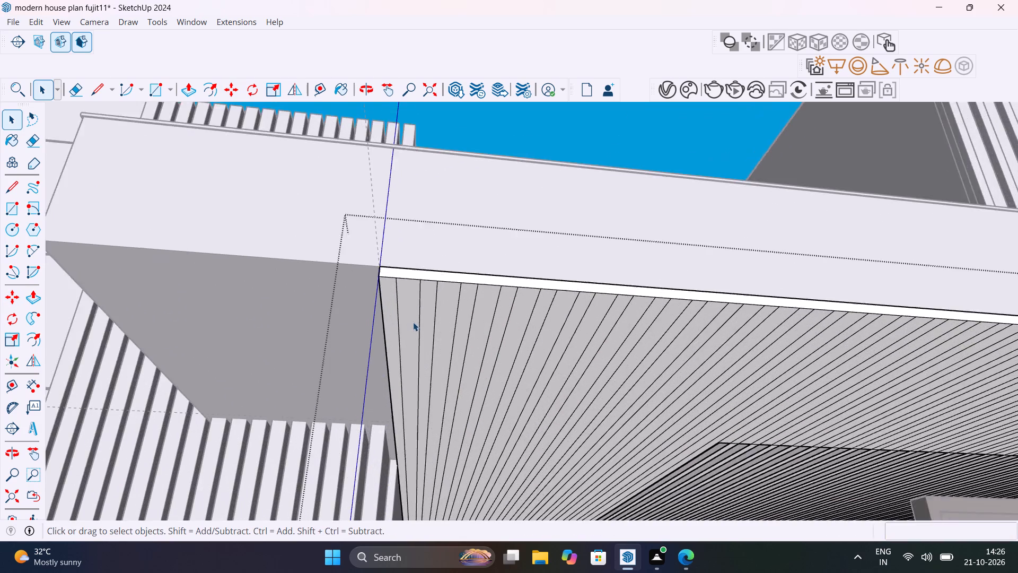
scroll(413, 322, "up", 6)
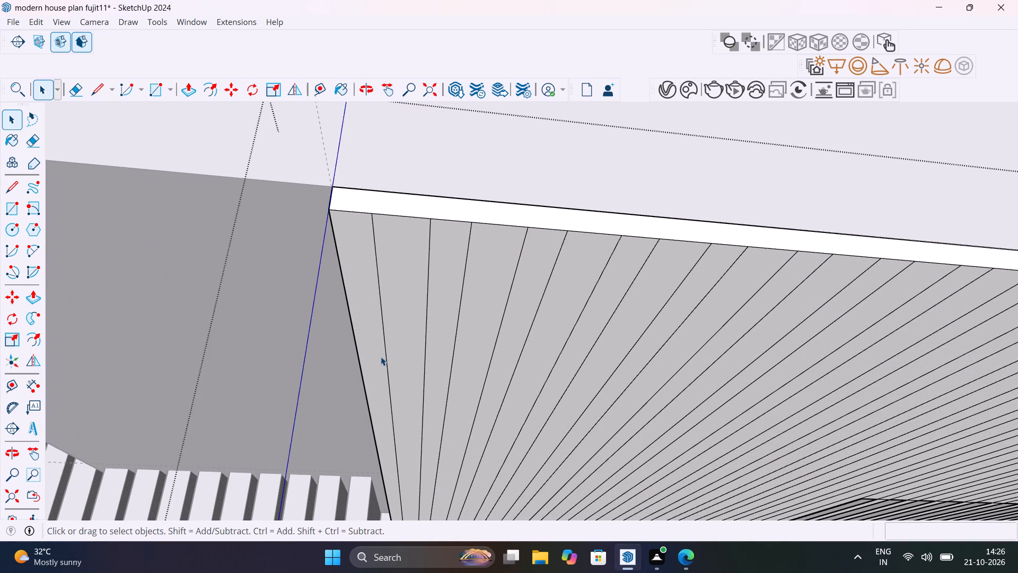
left_click(409, 342)
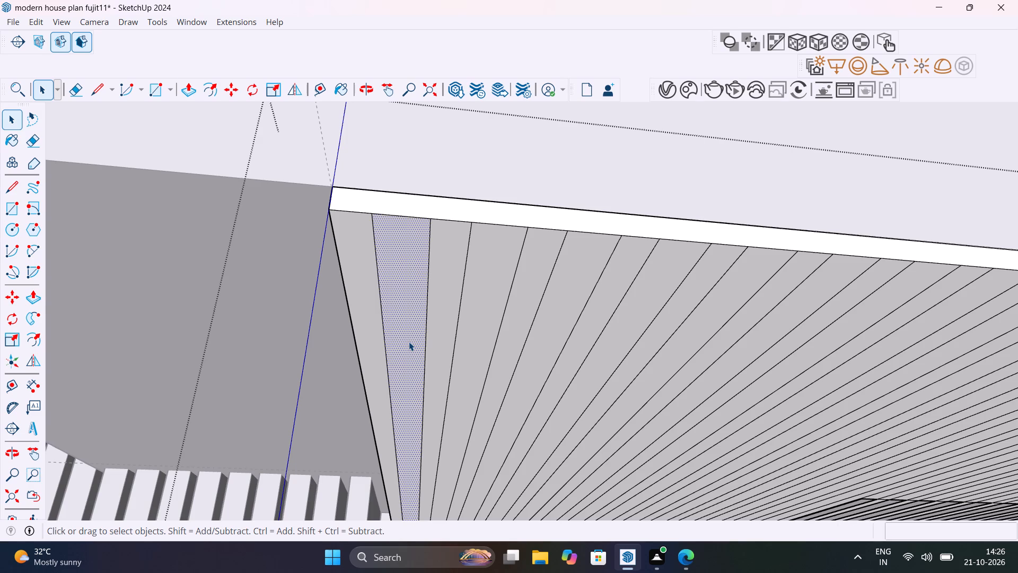
key("p")
left_click(409, 342)
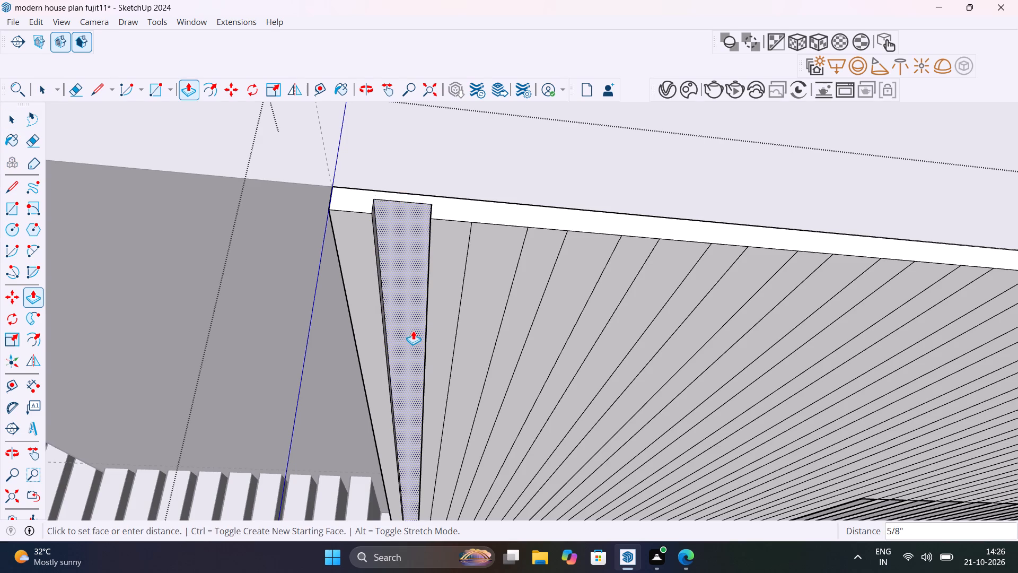
type("0.9\"")
key("Return")
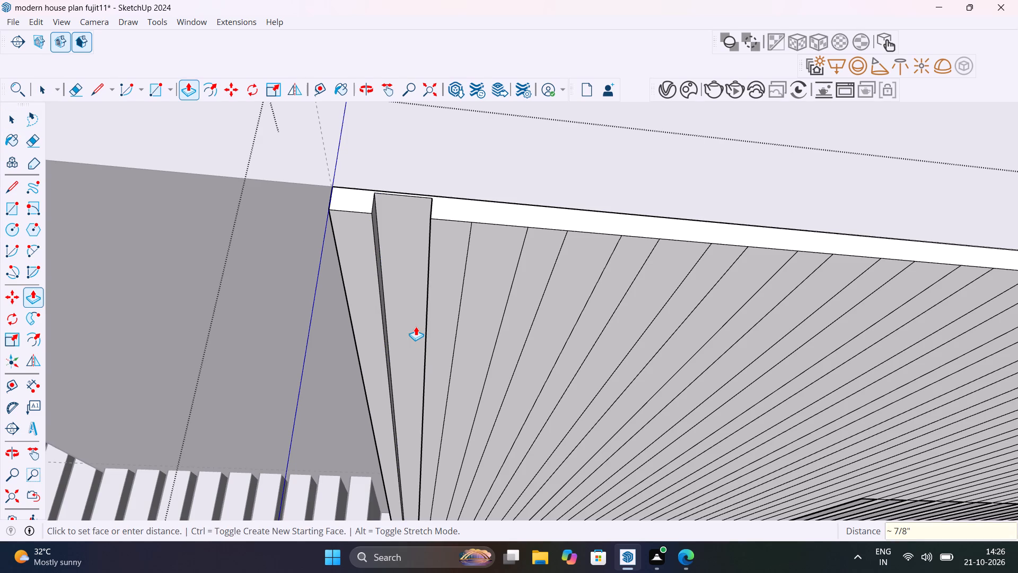
Push the face between the second and third strips 0.9" into the ceiling panel to cut the second groove.
double_click(472, 325)
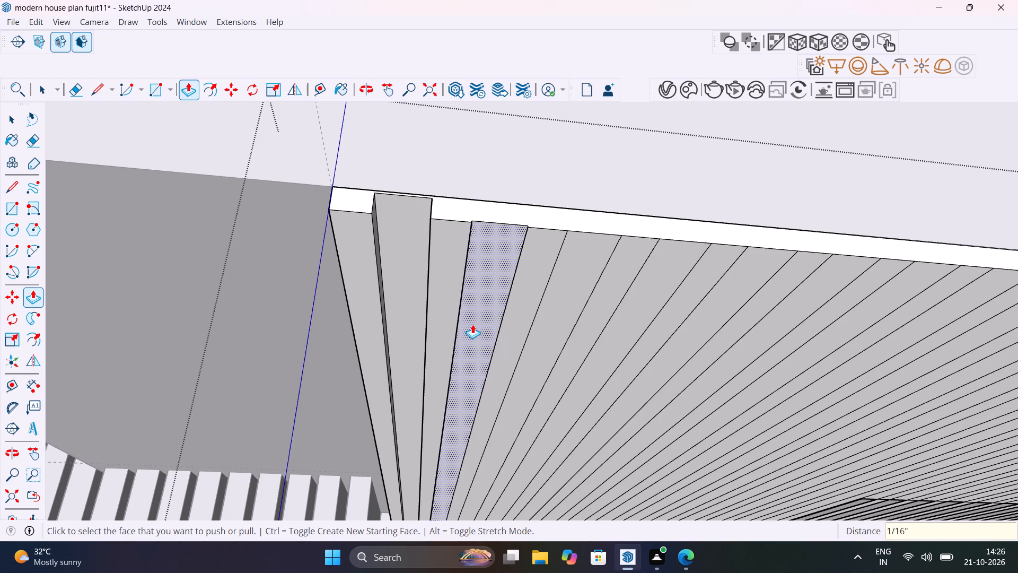
key("ctrl+z")
left_click(473, 324)
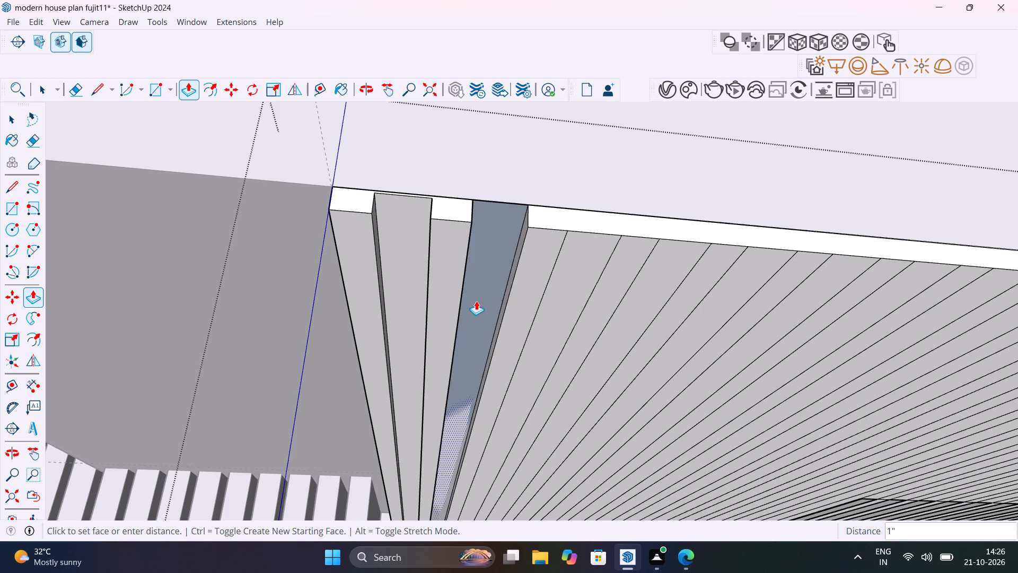
type("0.9\"")
key("Return")
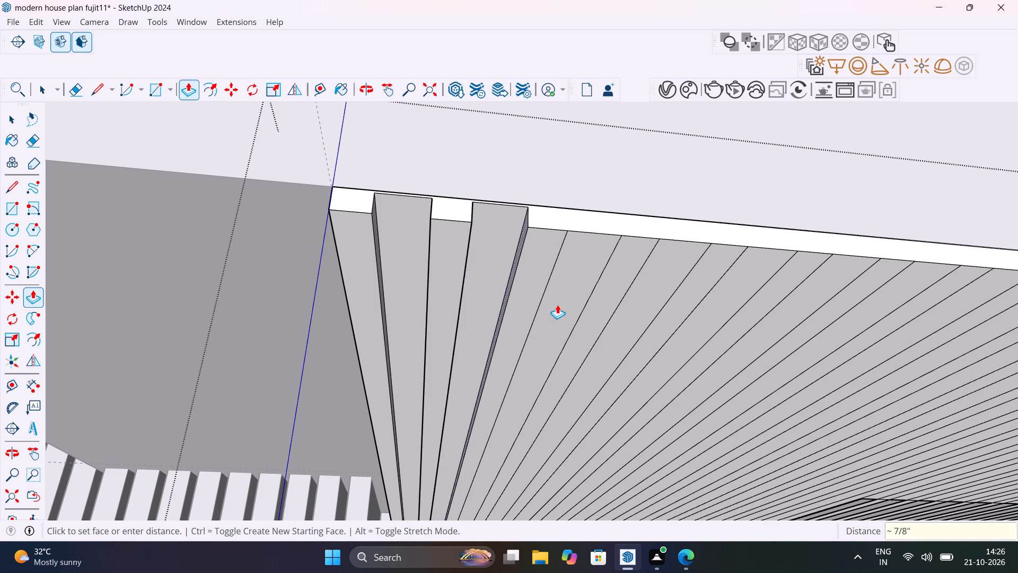
Cut the third, fourth and fifth grooves along the ceiling panel, matching their depth to the finished neighbouring groove.
double_click(557, 303)
middle_click_drag(546, 317, 467, 275)
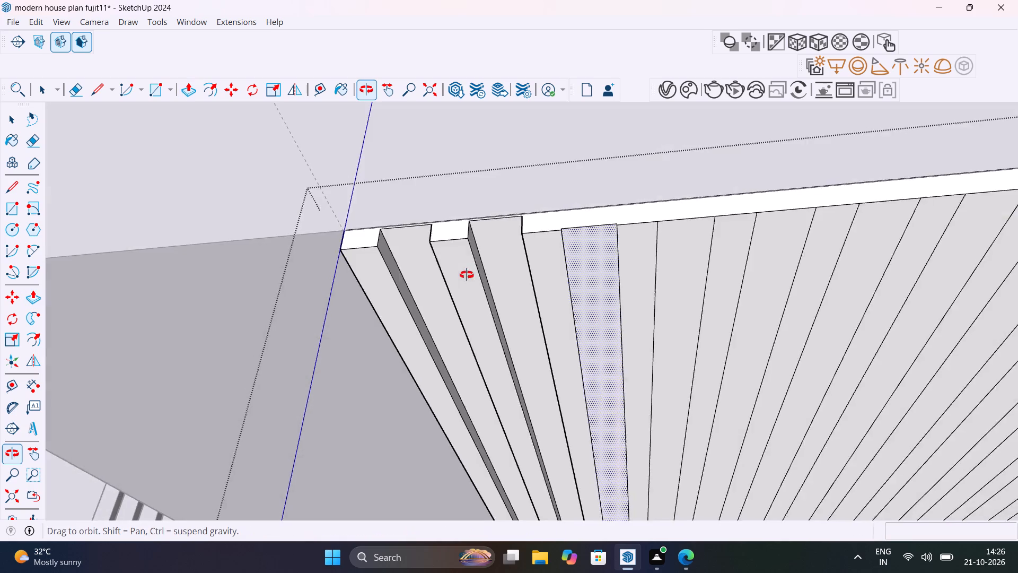
middle_click_drag(467, 275, 467, 356)
left_click(589, 265)
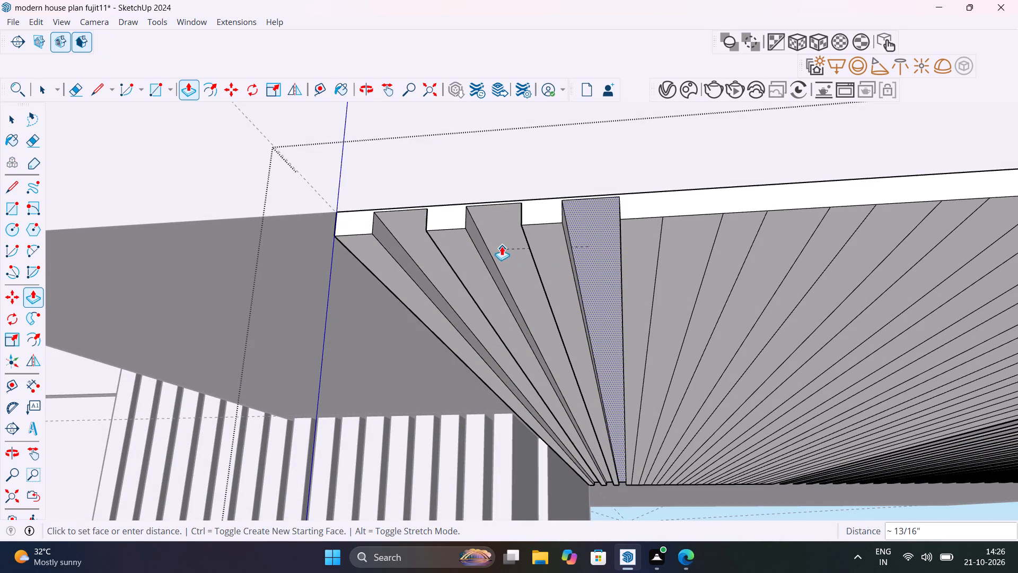
left_click(500, 240)
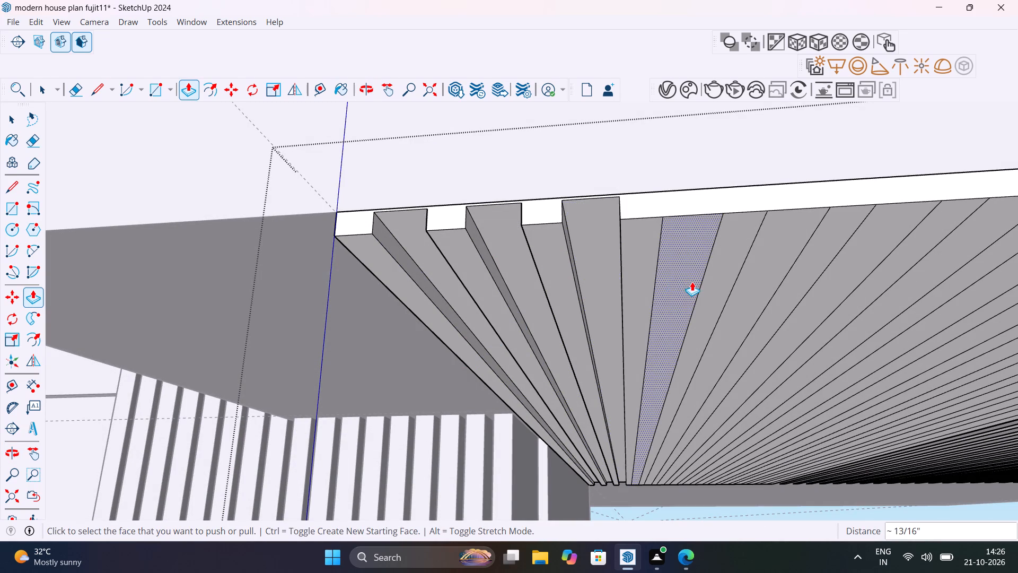
double_click(692, 282)
double_click(751, 293)
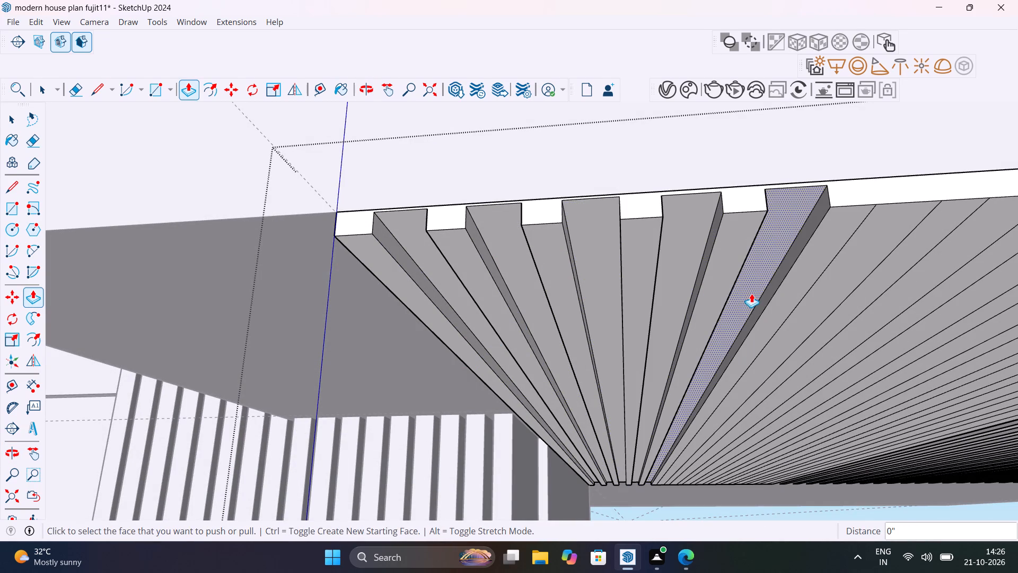
Push in the next four gap faces along the ceiling panel to the existing groove depth, cutting grooves six to nine.
middle_click_drag(751, 293, 496, 304)
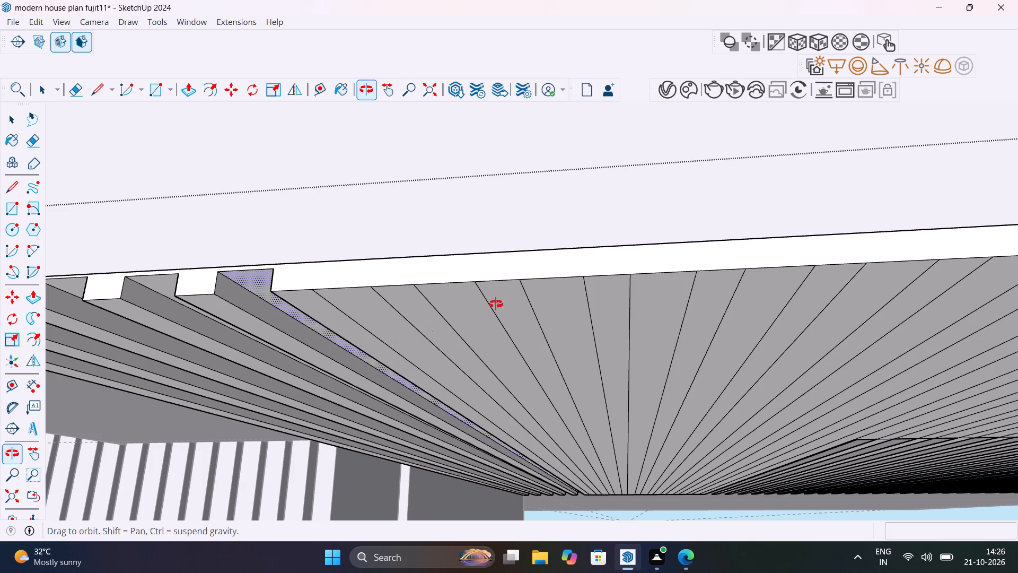
middle_click_drag(496, 304, 510, 296)
double_click(408, 291)
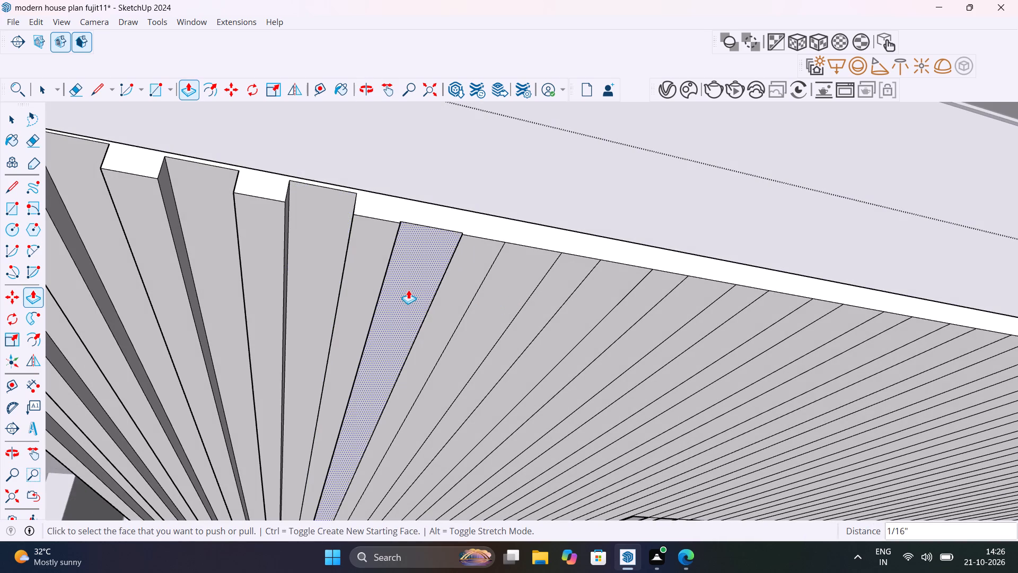
left_click(408, 290)
left_click(315, 231)
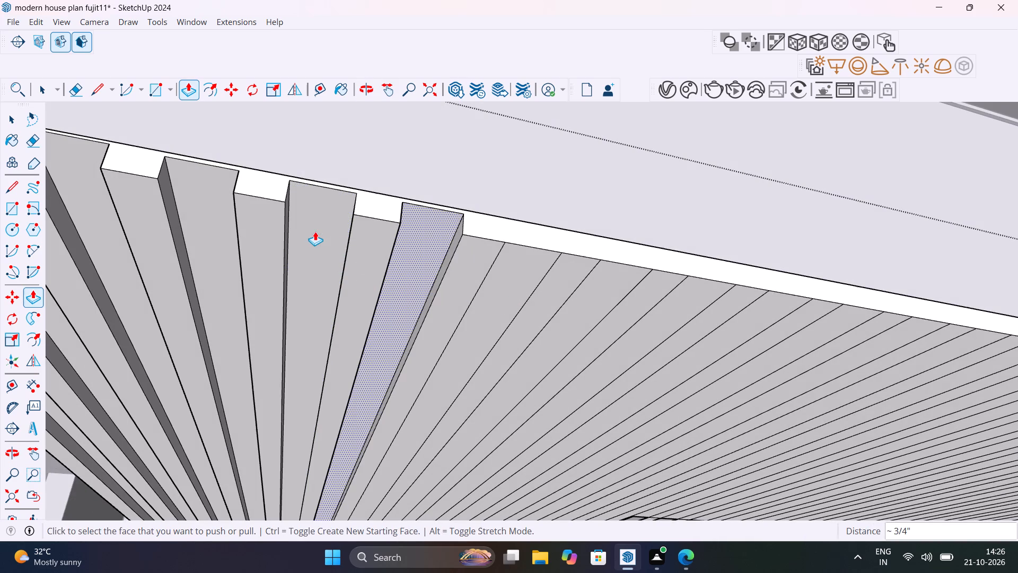
double_click(500, 314)
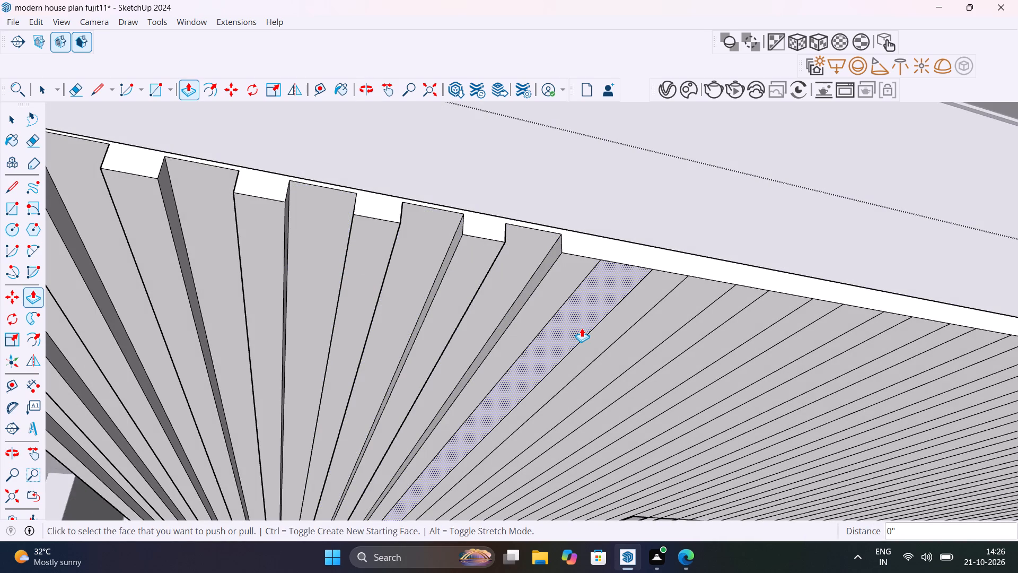
double_click(582, 327)
double_click(629, 337)
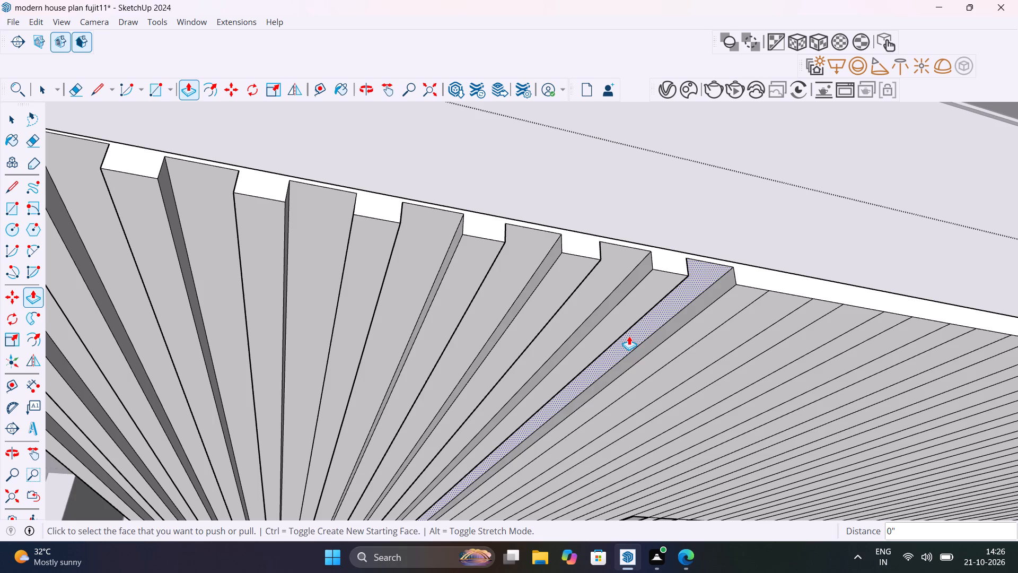
Cut grooves ten to thirteen in the ceiling panel, pushing alternate faces in to the same depth as the previous groove.
middle_click_drag(629, 336, 321, 314)
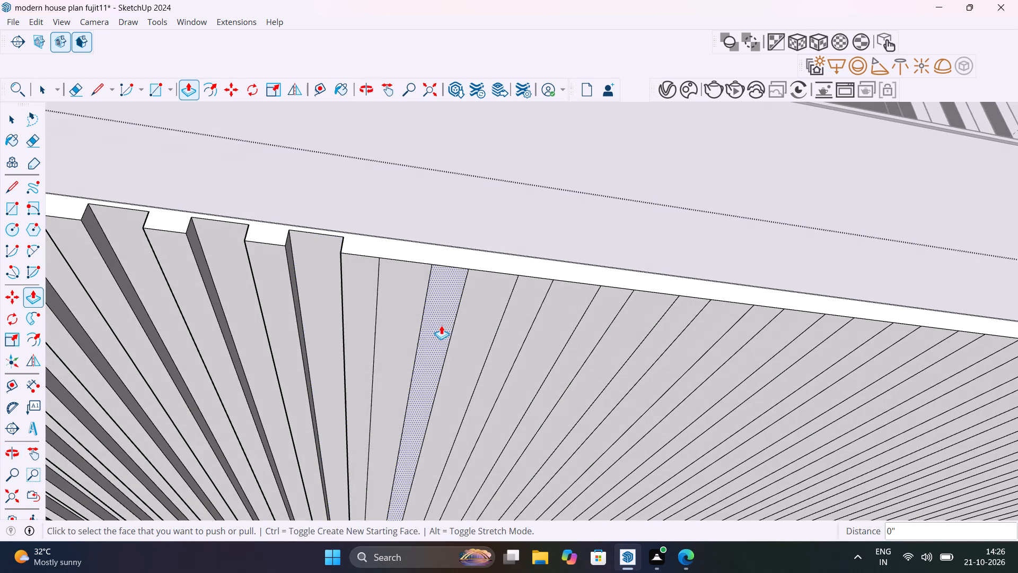
double_click(406, 335)
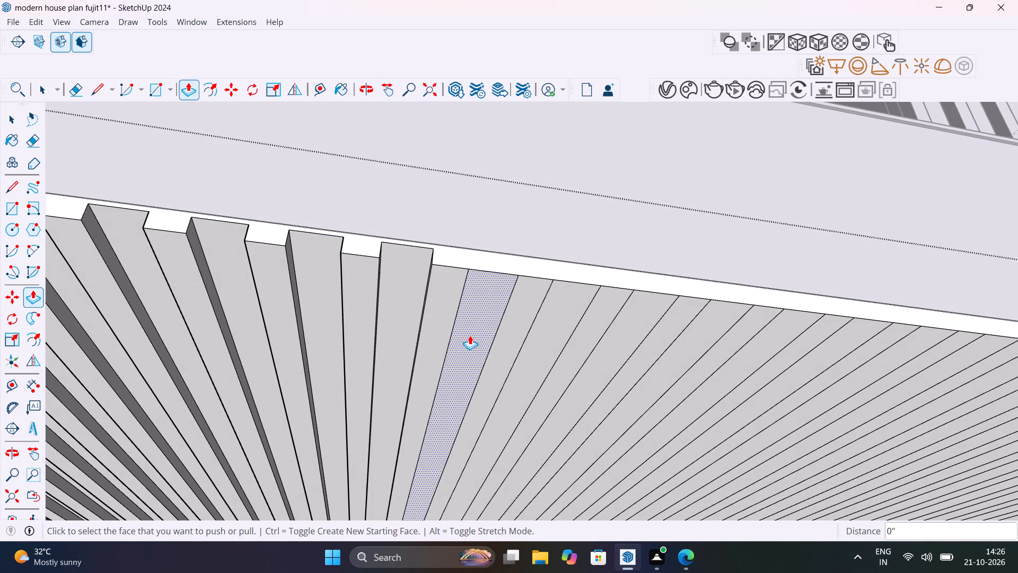
double_click(472, 335)
left_click(472, 332)
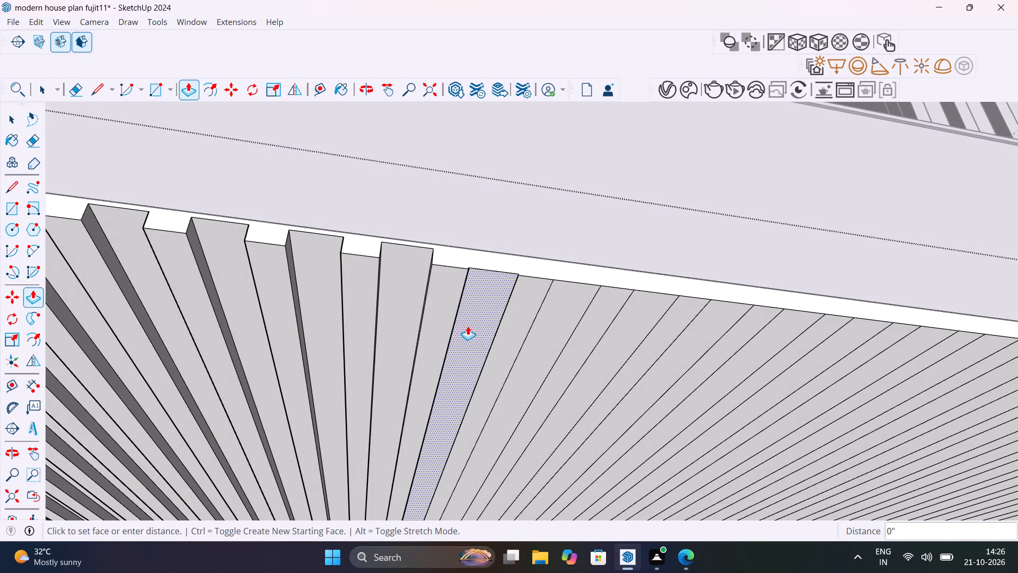
left_click(410, 278)
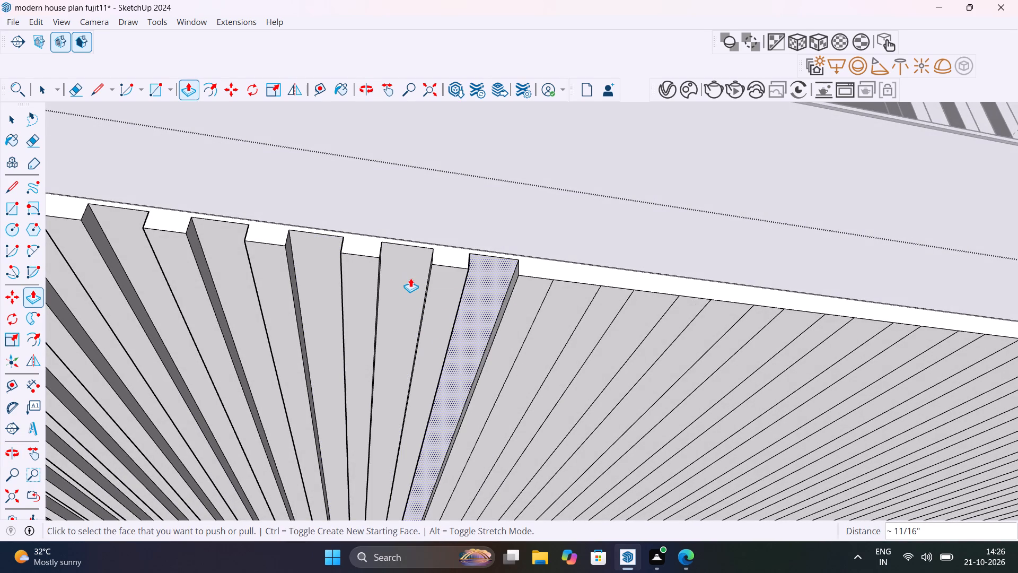
scroll(410, 278, "down", 11)
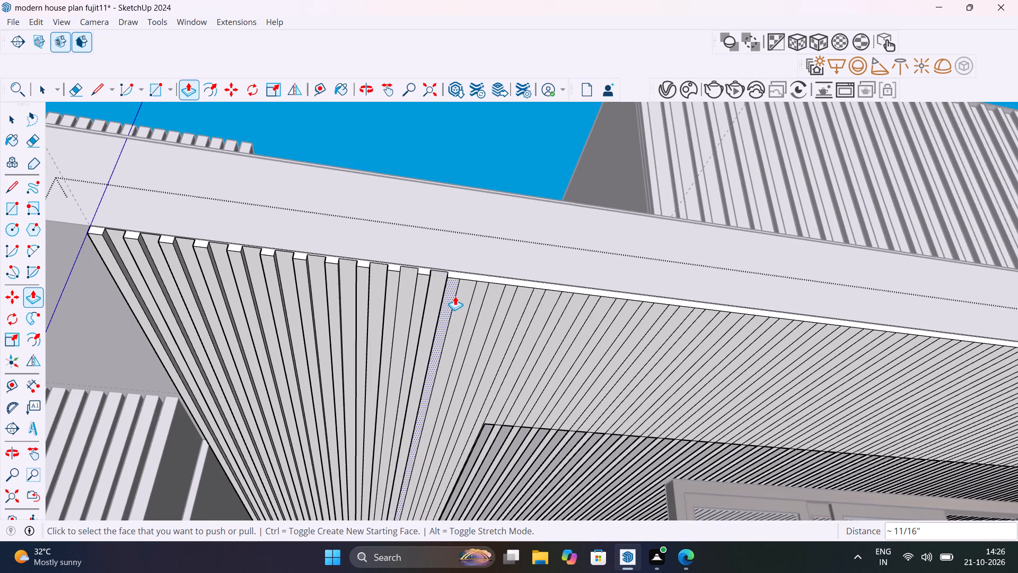
scroll(455, 296, "up", 15)
double_click(482, 304)
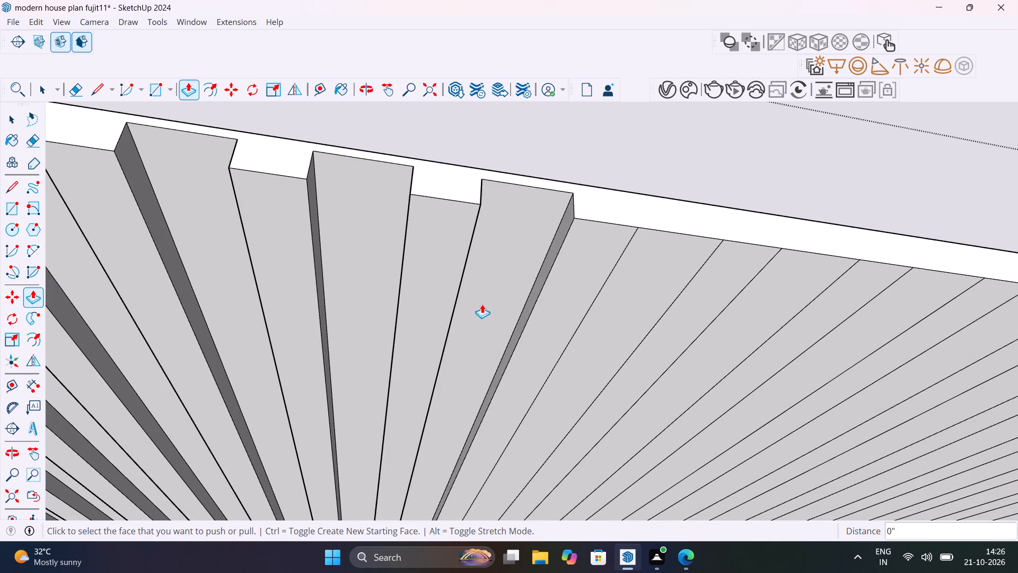
double_click(607, 337)
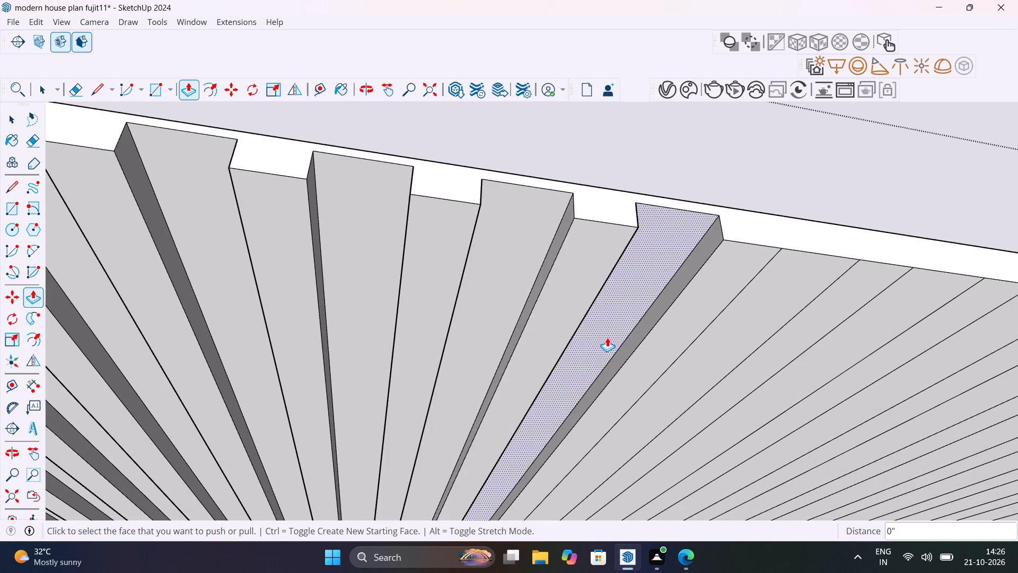
Cut the next four grooves, fourteen to seventeen, along the ceiling panel's front edge by repeating the same push depth.
scroll(607, 337, "down", 5)
middle_click_drag(604, 337, 382, 343)
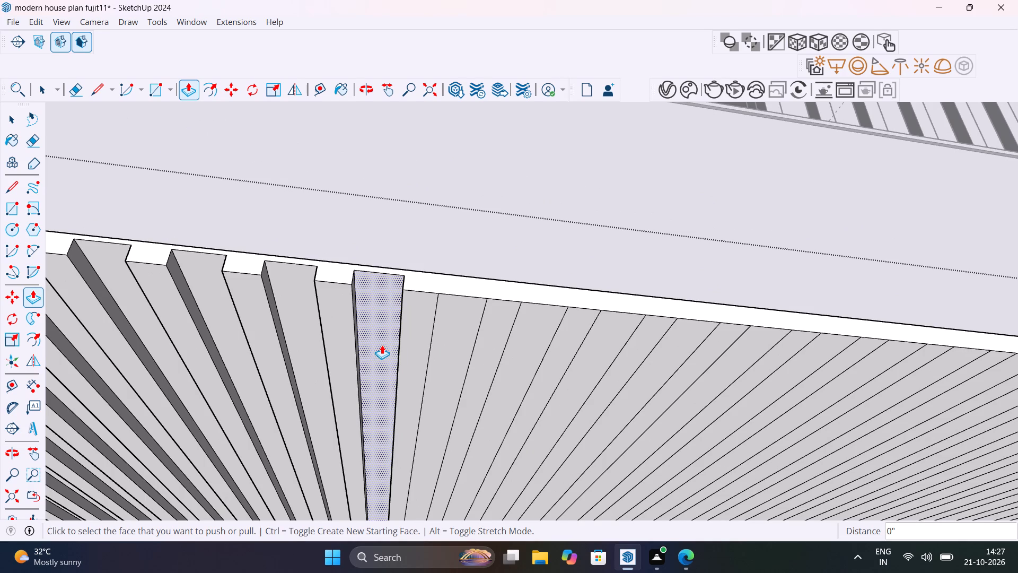
double_click(454, 349)
double_click(518, 368)
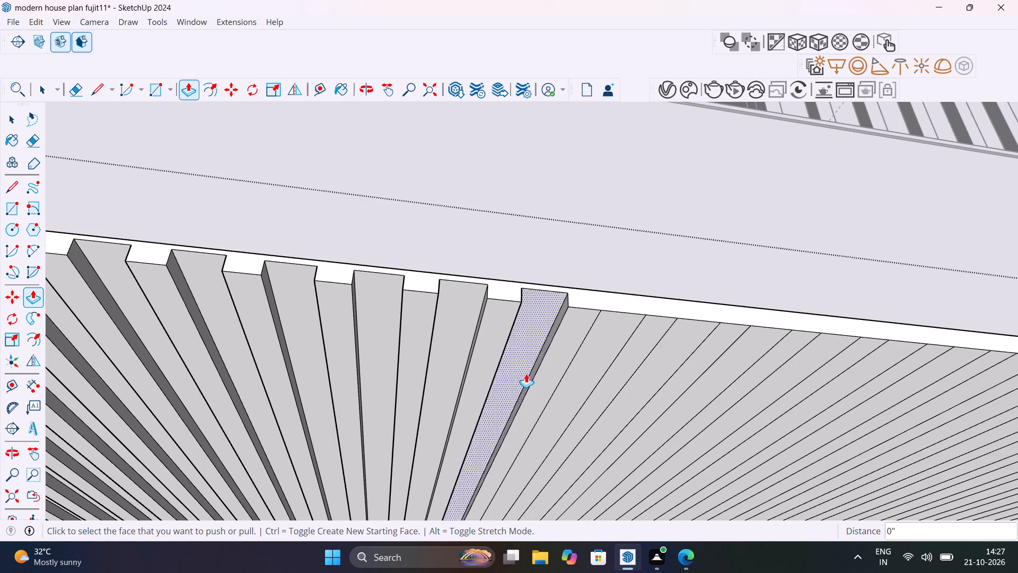
double_click(578, 383)
double_click(631, 389)
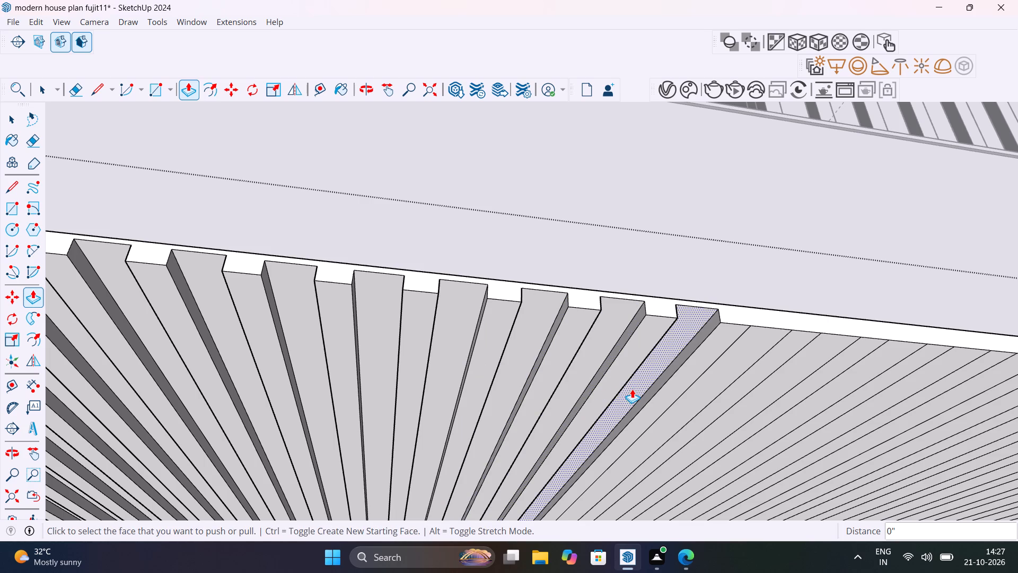
Repeat the same push on the next five alternate faces of the ceiling panel, cutting grooves eighteen to twenty-two.
scroll(584, 410, "down", 1)
middle_click_drag(488, 406, 189, 370, "shift")
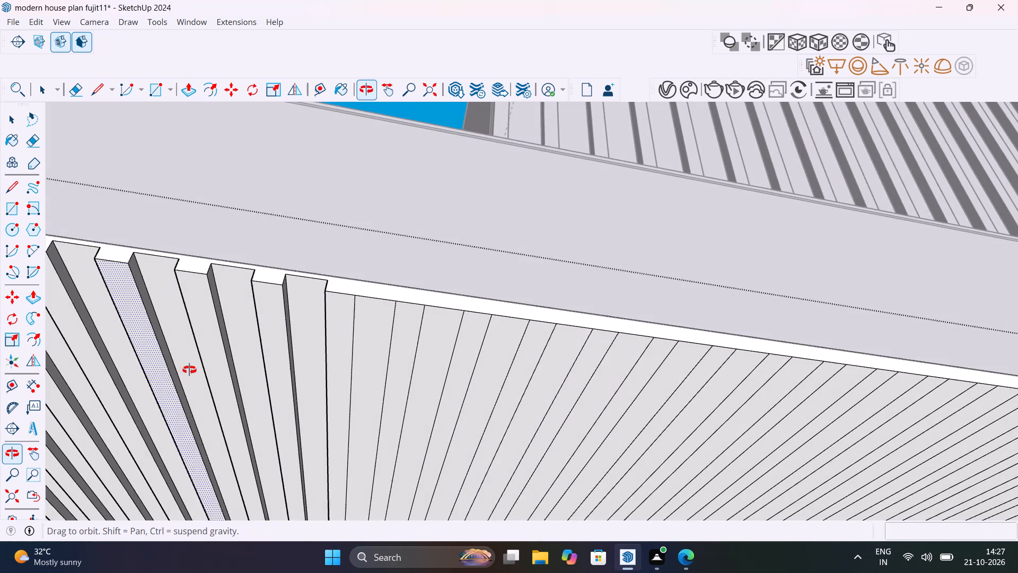
middle_click_drag(189, 370, 190, 370, "shift")
double_click(364, 370)
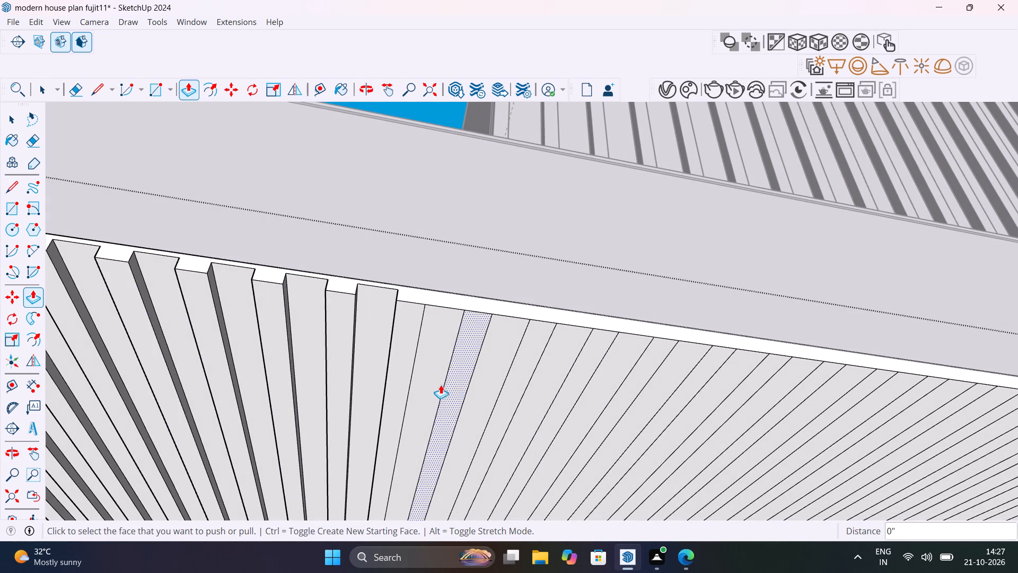
double_click(435, 380)
double_click(481, 383)
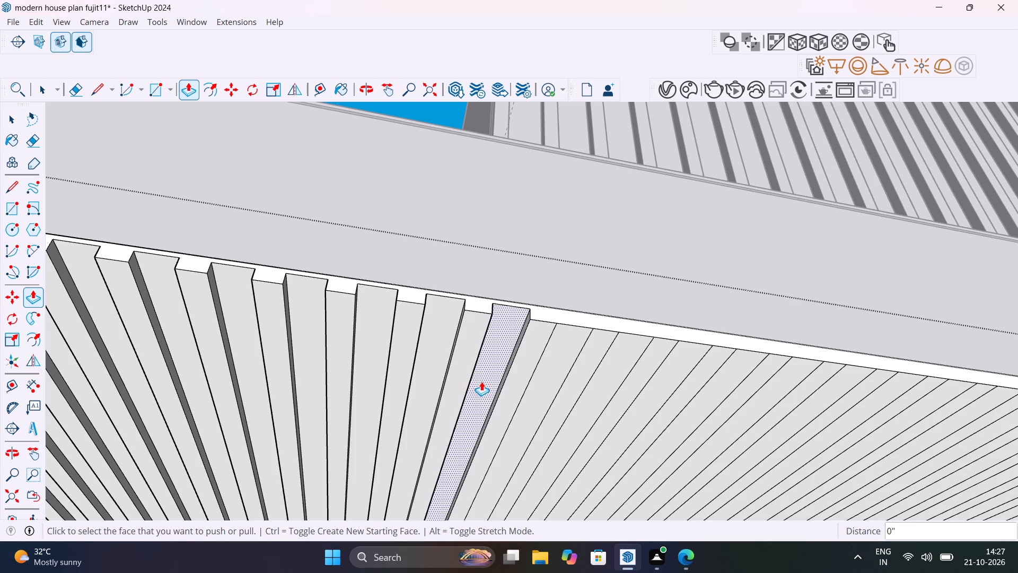
double_click(532, 395)
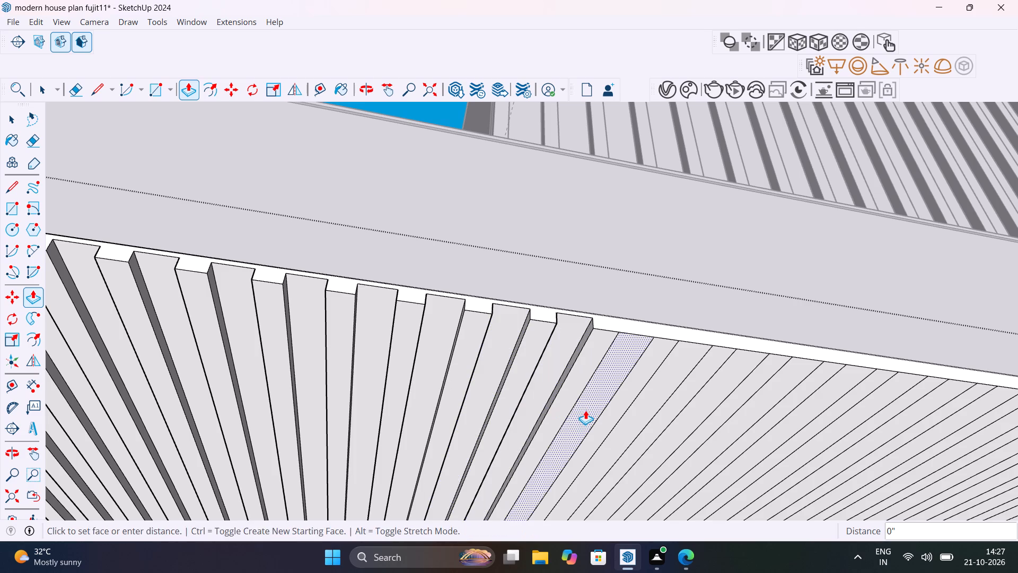
double_click(585, 411)
Cut the next two grooves in the ceiling panel, aligning the second one's depth to the face of the groove beside it.
middle_click_drag(586, 410, 338, 401, "shift")
double_click(397, 388)
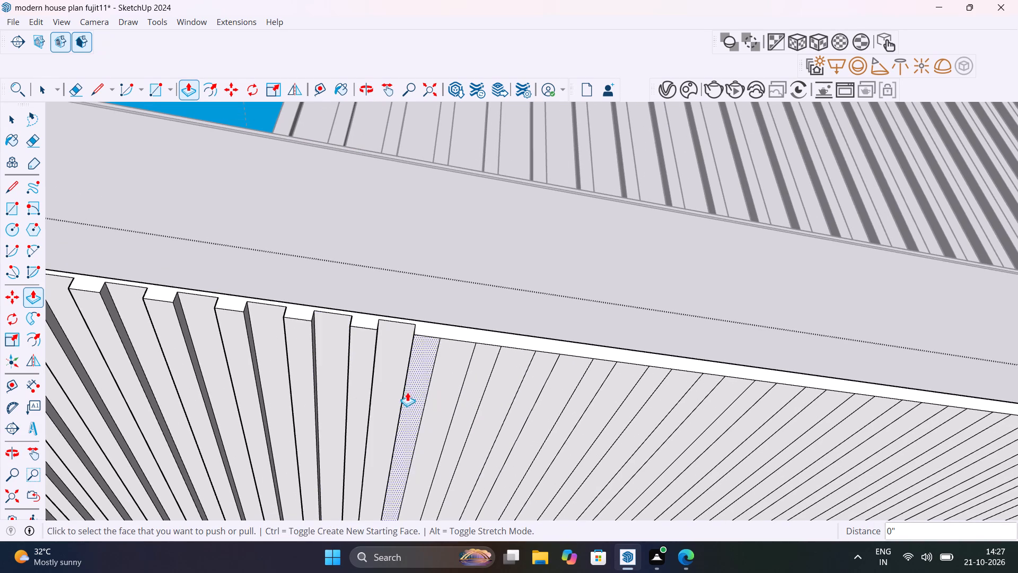
double_click(446, 394)
middle_click_drag(442, 411, 460, 371)
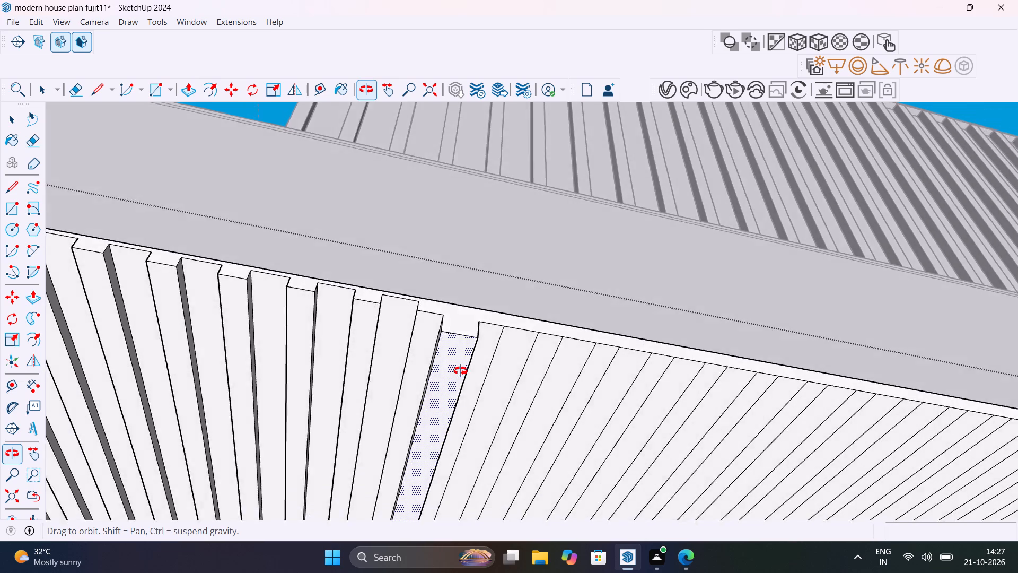
middle_click_drag(460, 371, 573, 459)
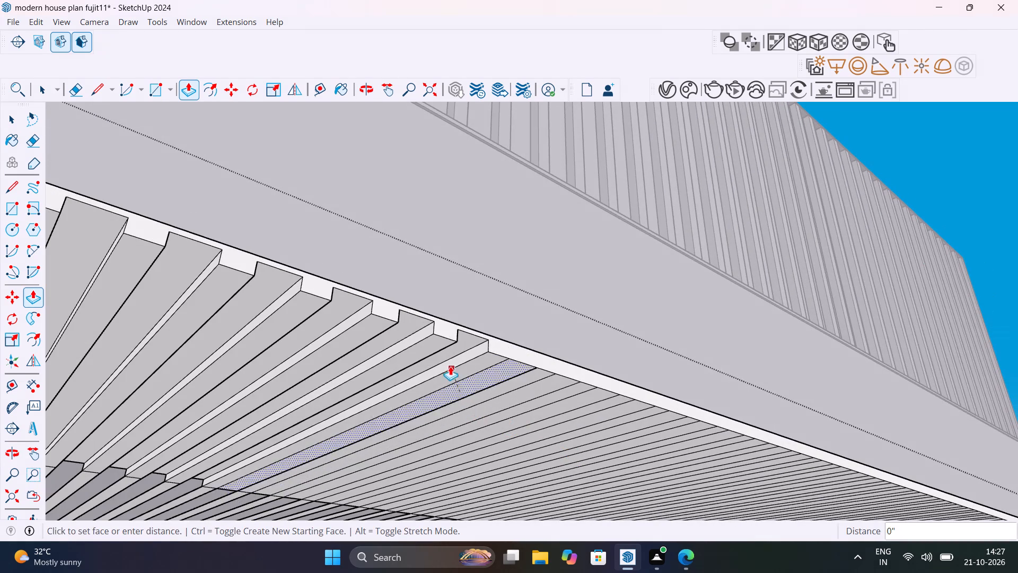
scroll(458, 345, "up", 10)
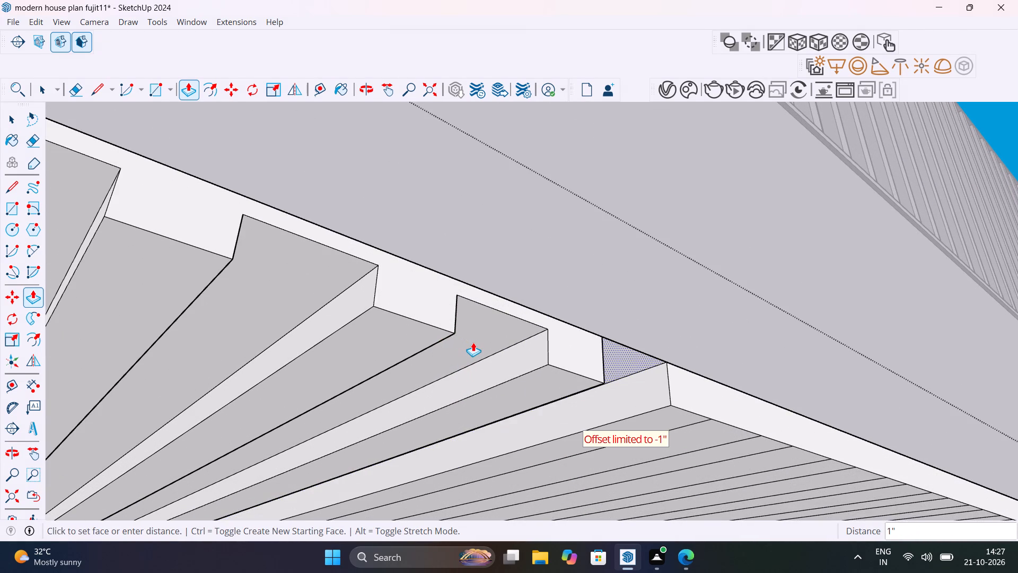
scroll(473, 343, "up", 1)
middle_click_drag(454, 341, 354, 352)
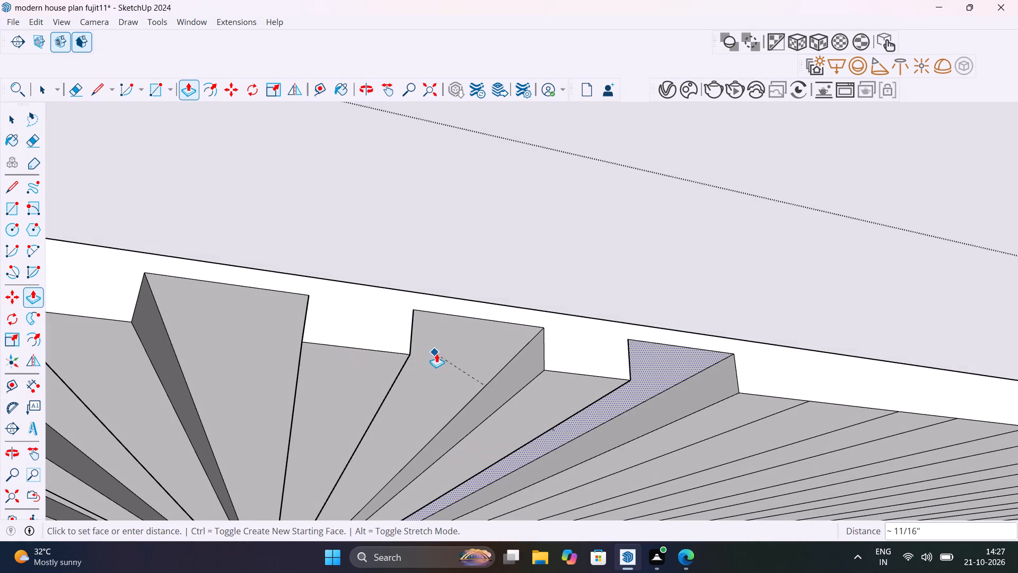
left_click(452, 357)
Push in the following two alternate faces of the ceiling panel to the same groove depth.
scroll(456, 377, "down", 14)
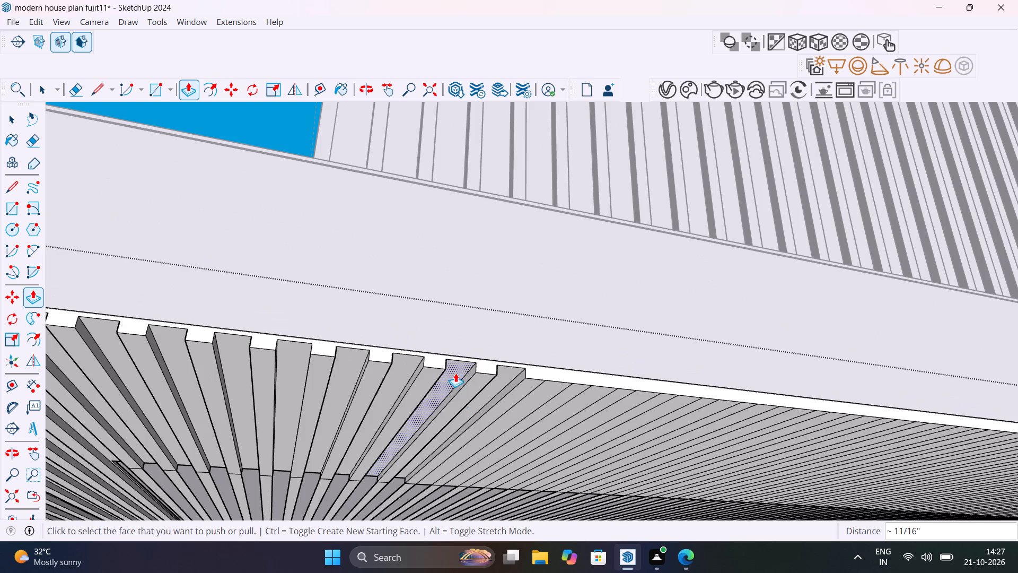
middle_click_drag(463, 394, 331, 354)
scroll(433, 358, "up", 10)
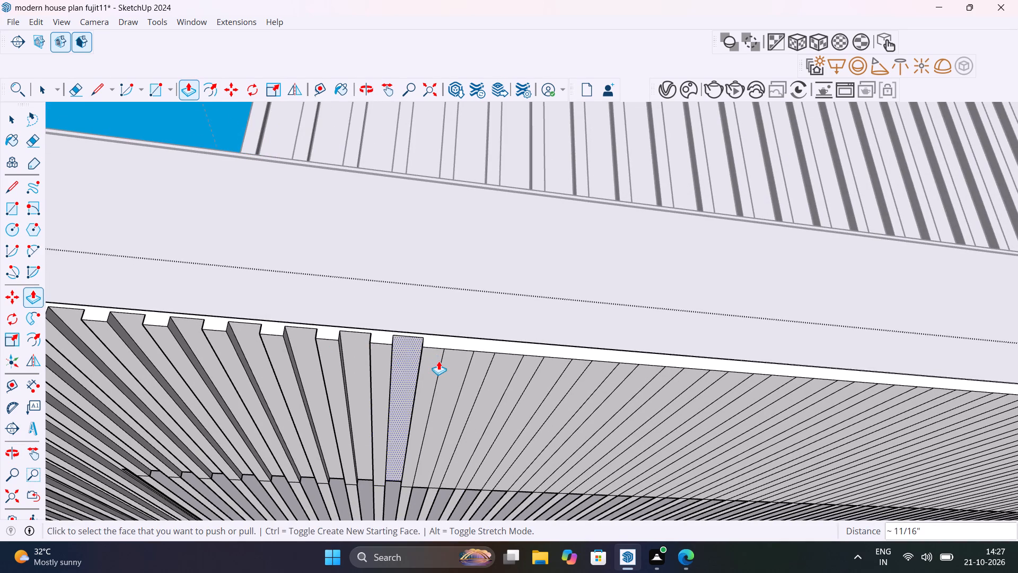
scroll(443, 367, "up", 6)
double_click(448, 369)
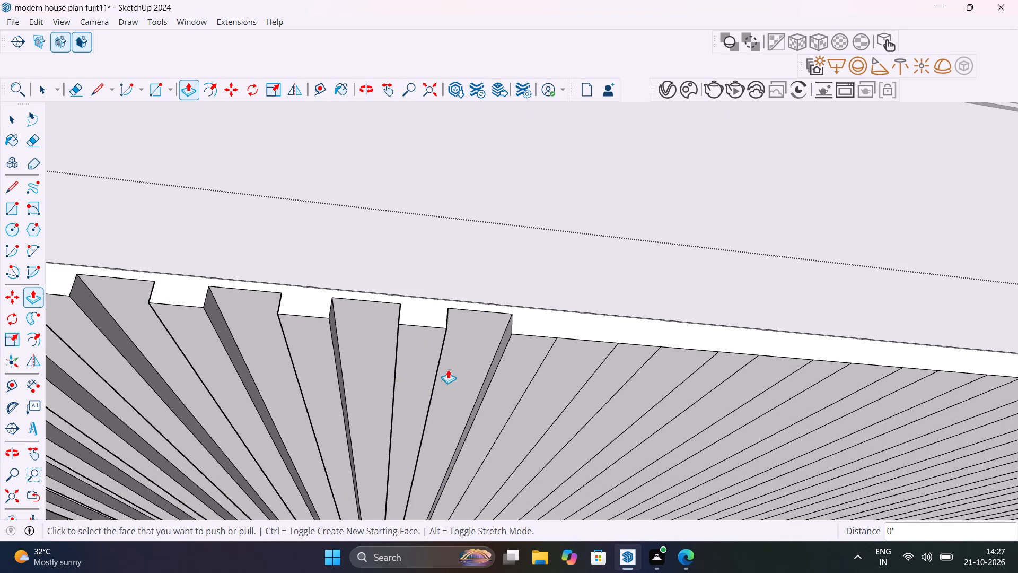
double_click(534, 402)
scroll(534, 396, "down", 7)
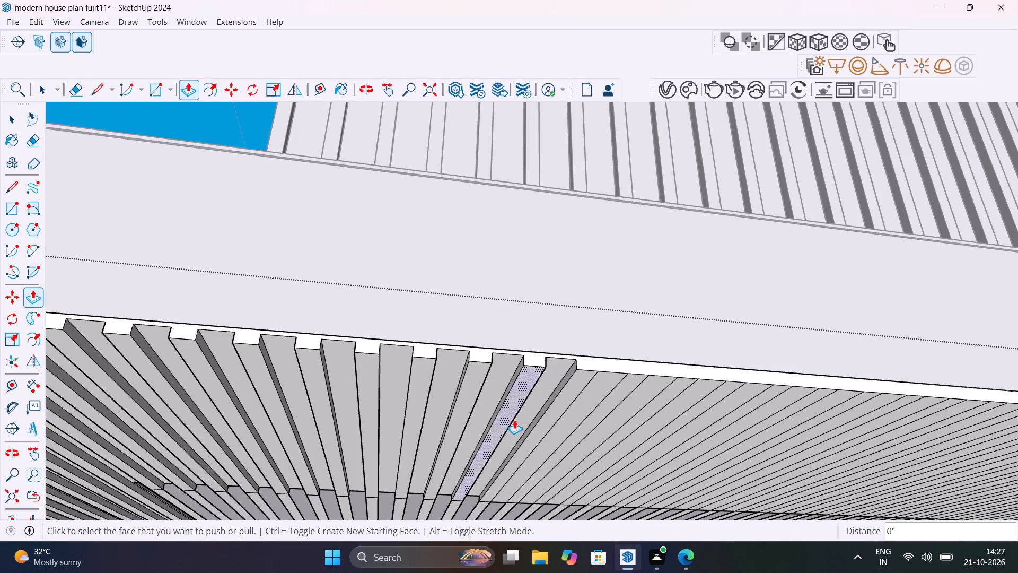
Cut the next two grooves in the ceiling panel, aligning the second one's depth to the face of the groove beside it.
scroll(617, 459, "down", 1)
middle_click_drag(614, 456, 481, 346)
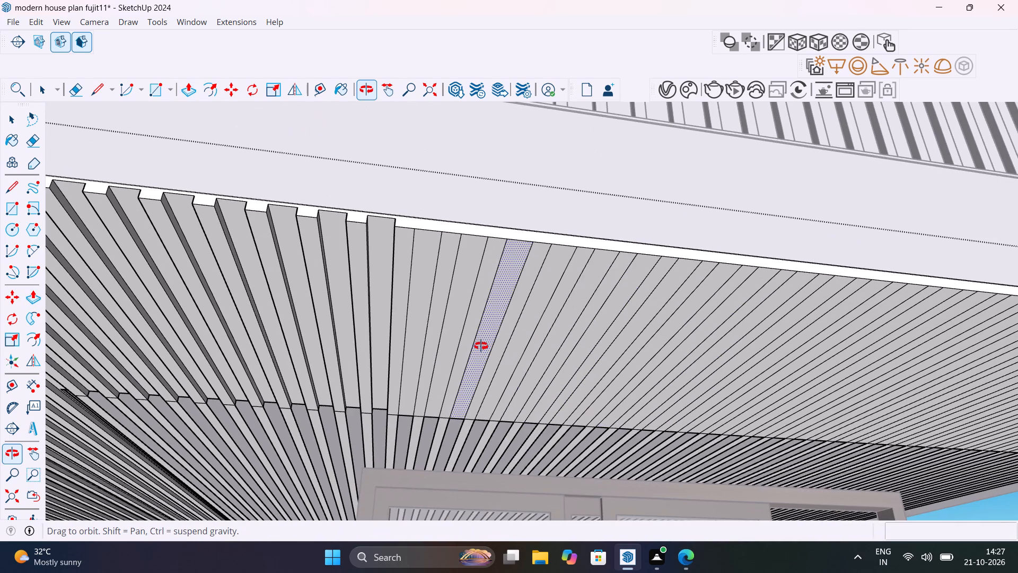
middle_click_drag(481, 346, 463, 363)
scroll(411, 309, "up", 3)
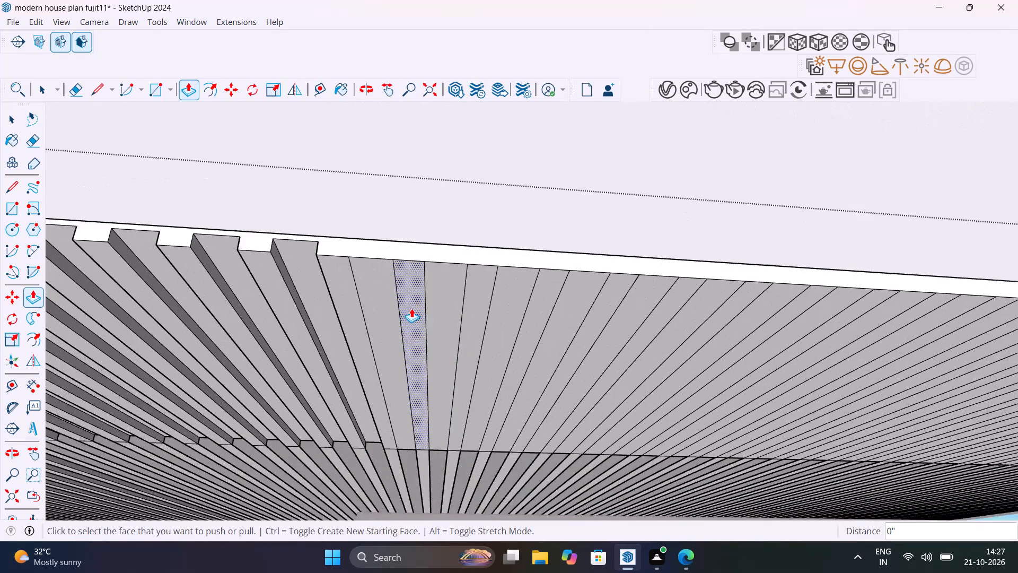
scroll(411, 308, "up", 7)
double_click(370, 324)
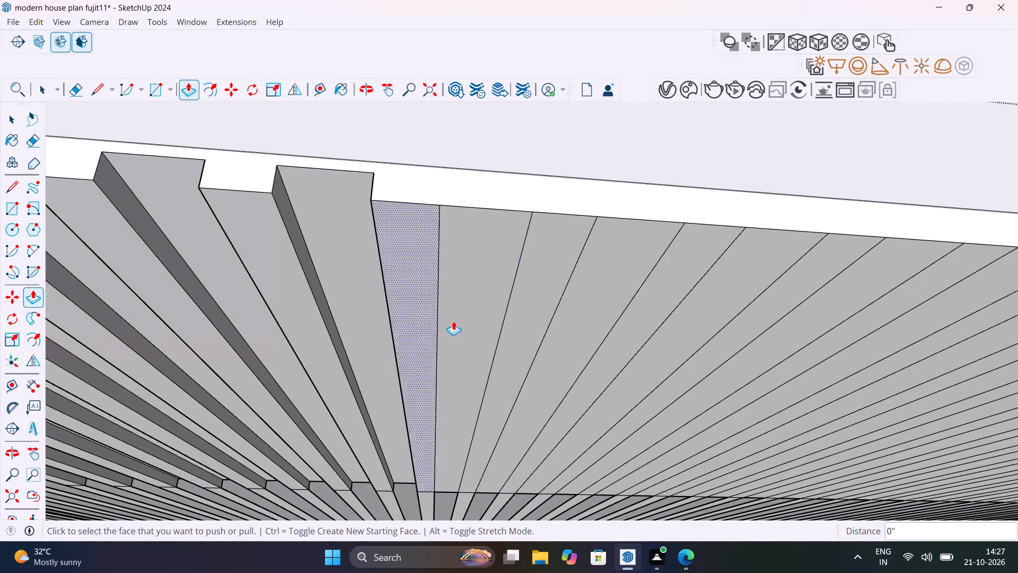
double_click(476, 315)
double_click(476, 314)
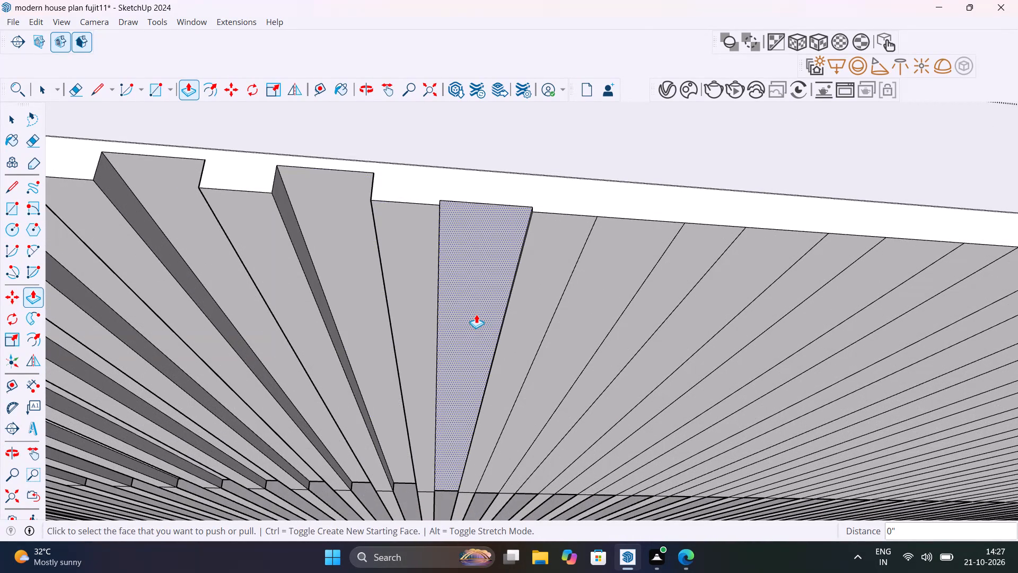
left_click(476, 314)
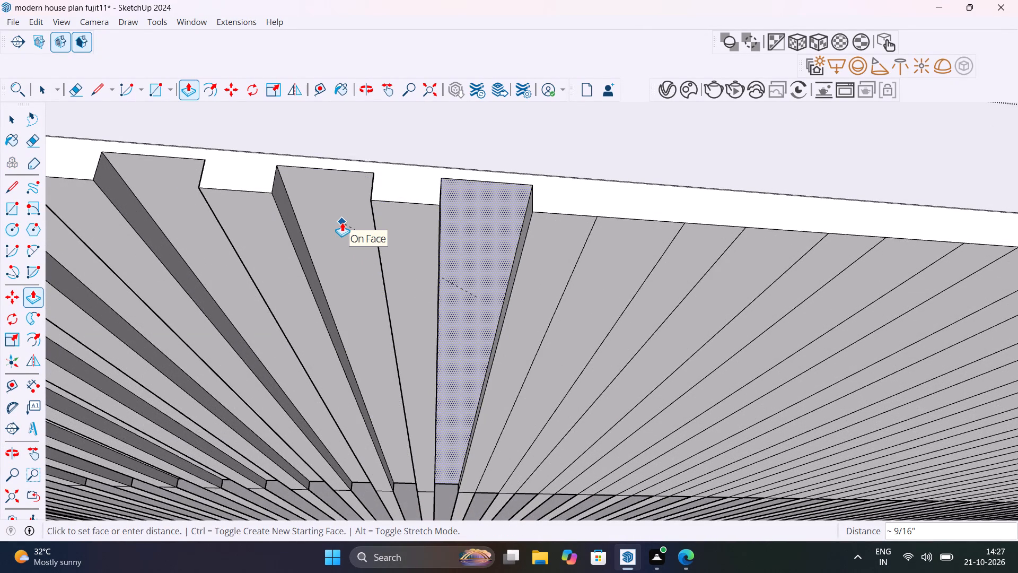
left_click(342, 222)
Repeat the same push on the next five alternate faces along the ceiling panel's front edge.
double_click(627, 282)
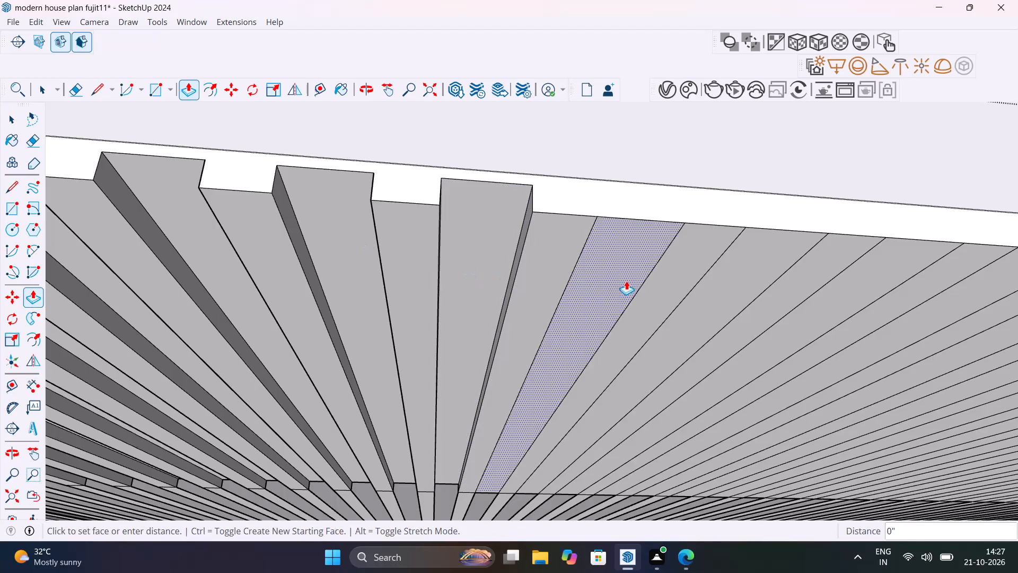
double_click(698, 308)
middle_click_drag(708, 314, 707, 313)
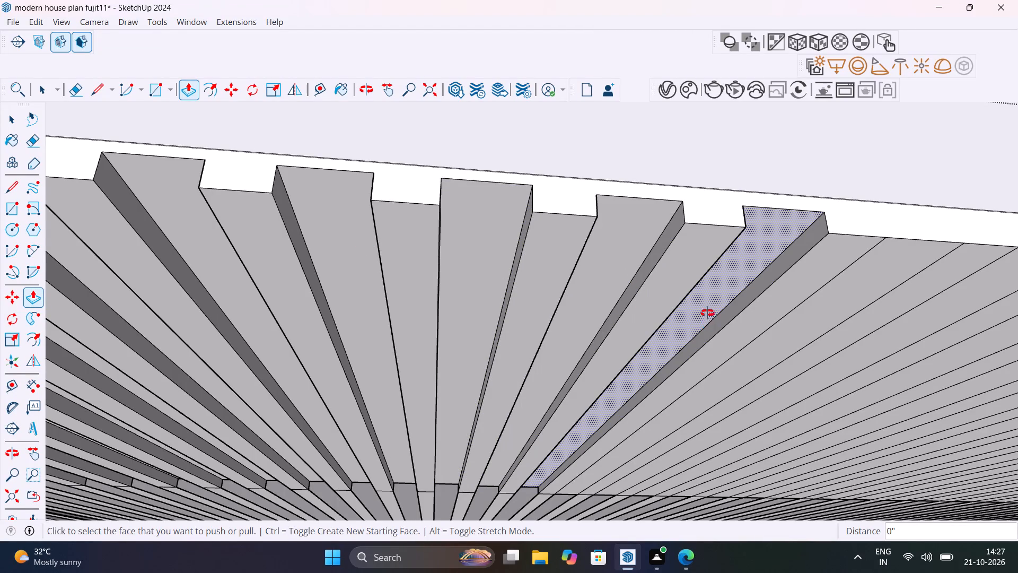
middle_click_drag(707, 313, 438, 317)
double_click(549, 300)
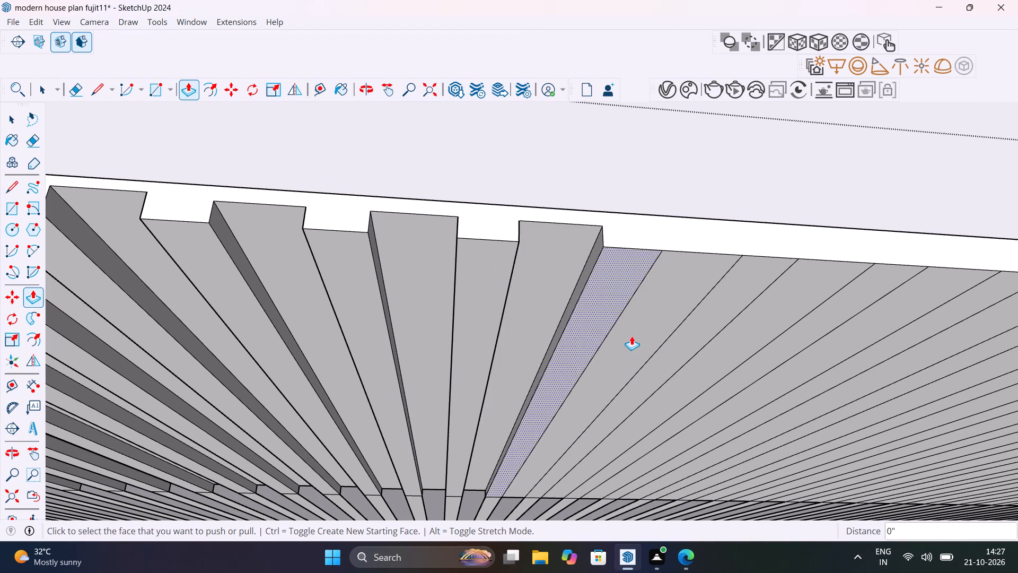
double_click(636, 335)
double_click(722, 348)
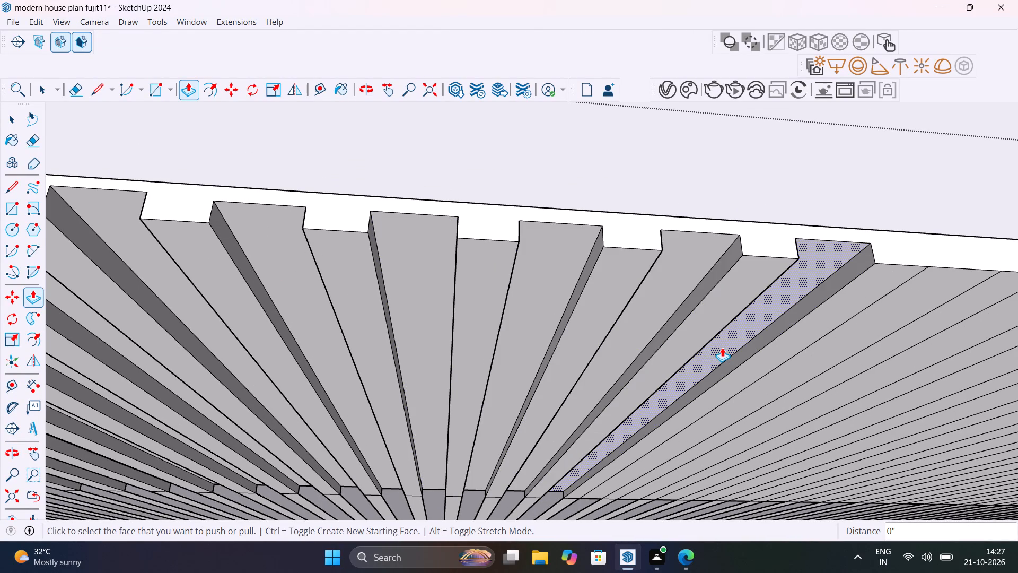
Cut the following four grooves in the ceiling panel, matching the fourth one's depth to the neighbouring groove's face.
middle_click_drag(722, 346, 399, 318, "shift")
double_click(507, 297)
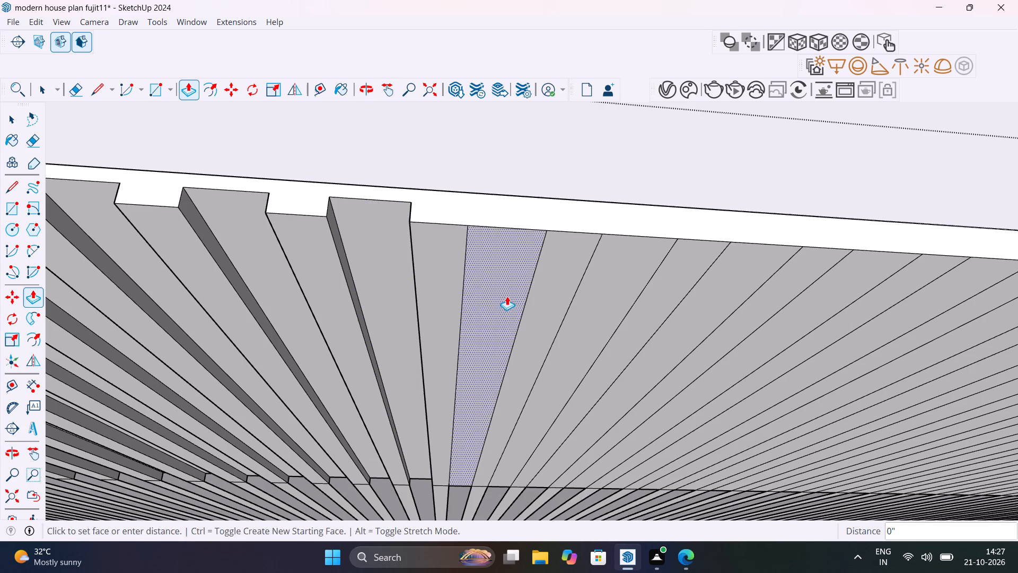
double_click(591, 315)
double_click(663, 334)
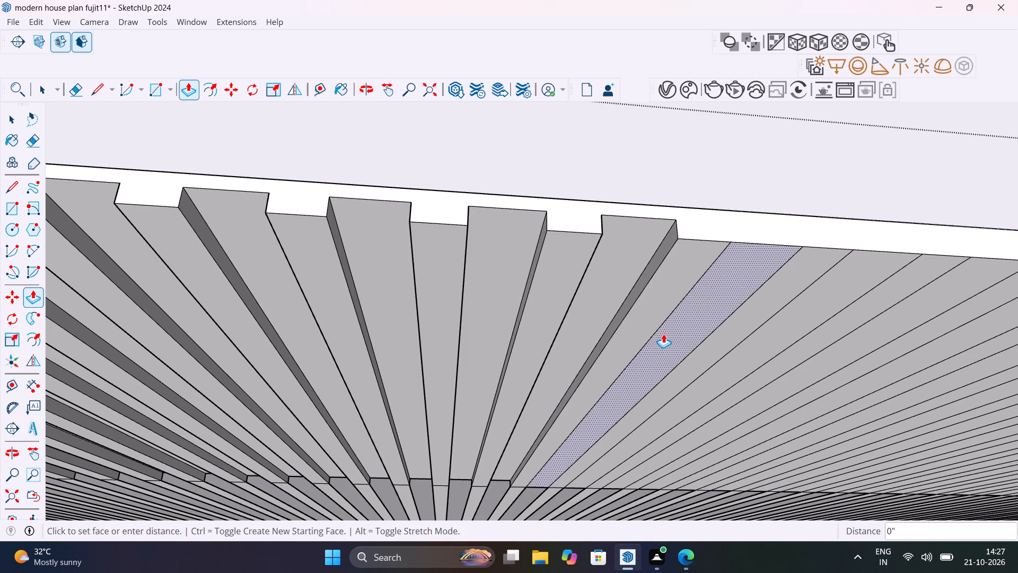
middle_click_drag(688, 342, 469, 327, "shift")
double_click(532, 314)
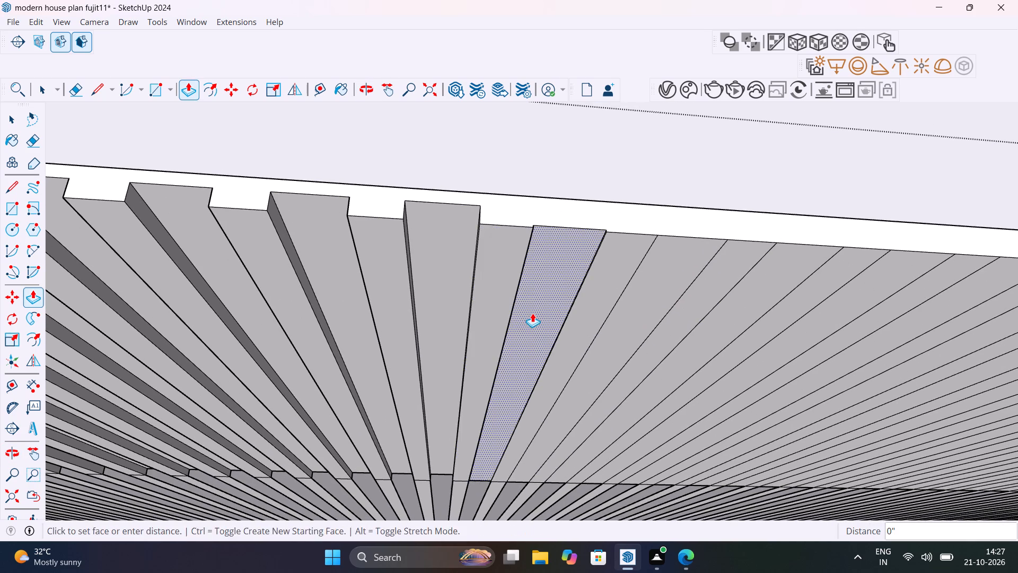
left_click(532, 314)
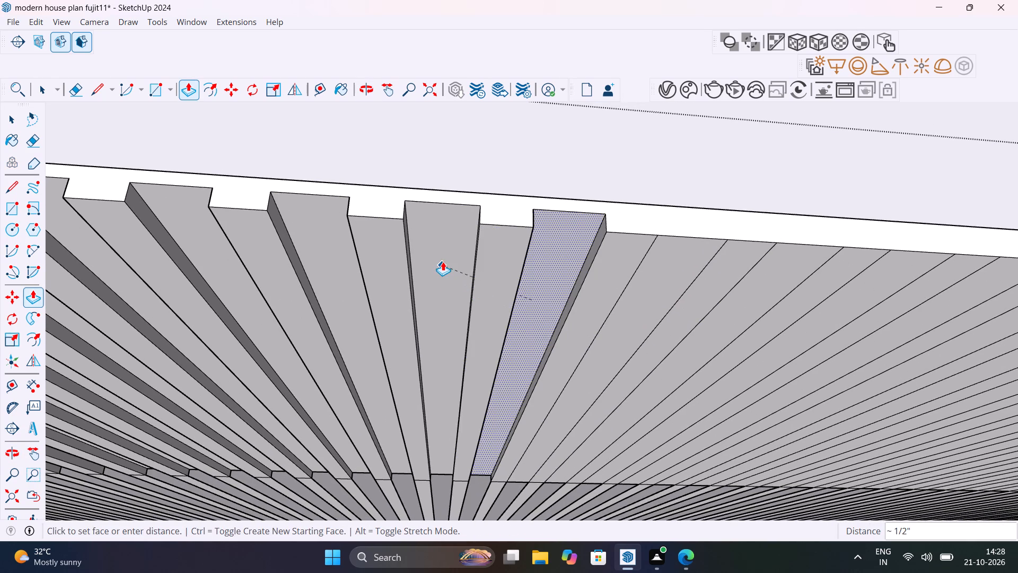
left_click(443, 260)
Push in the next two alternate ceiling faces, aligning the first with the adjacent groove face and repeating that depth on the second.
double_click(621, 314)
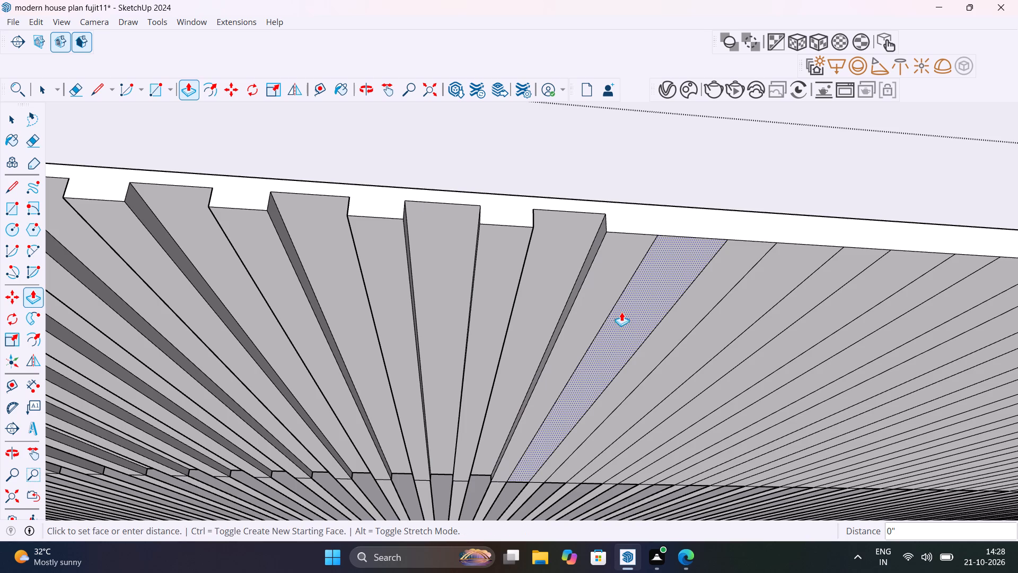
left_click(562, 252)
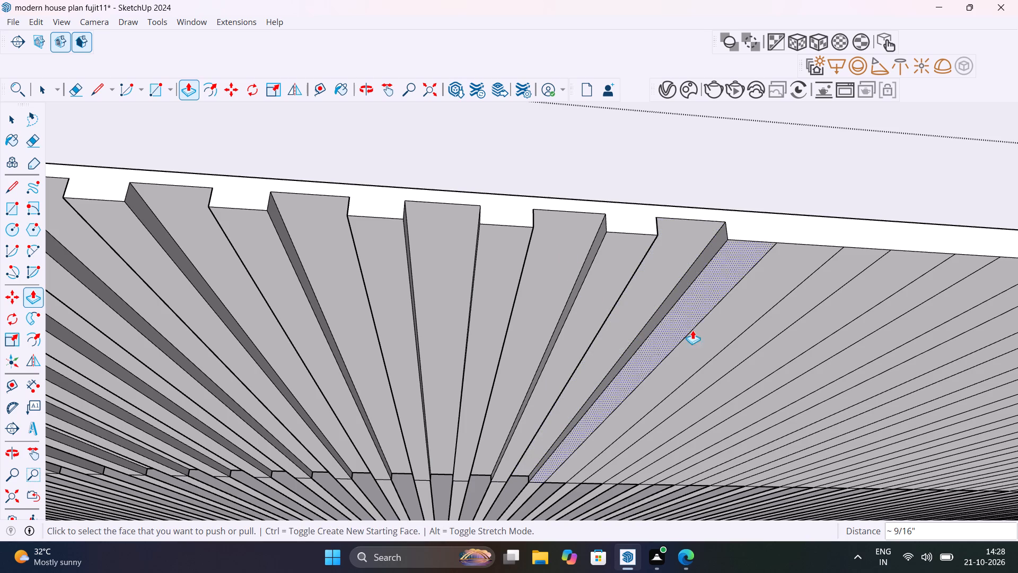
double_click(703, 328)
left_click(708, 335)
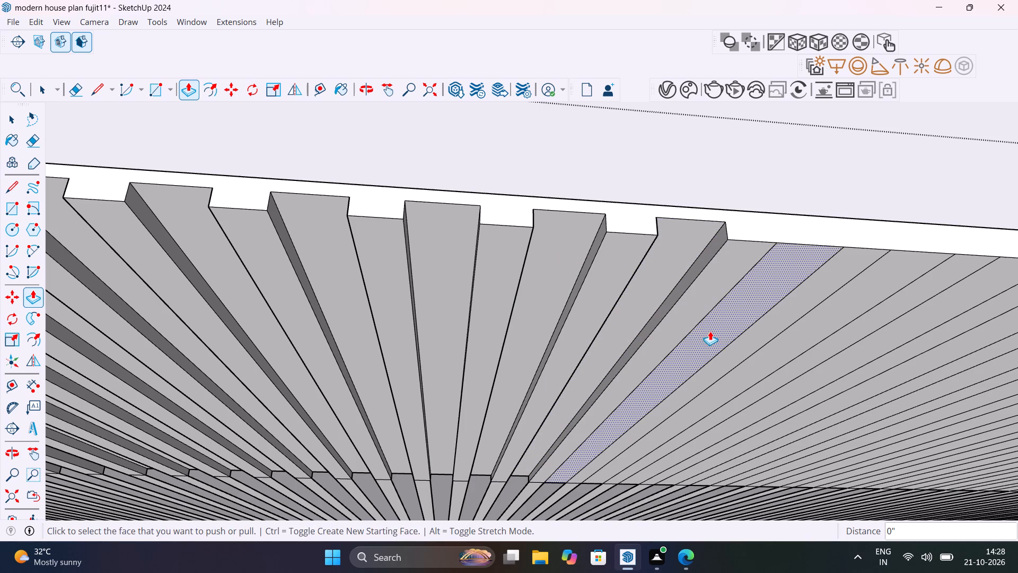
double_click(710, 331)
Push in two more alternate ceiling faces, matching the first to the adjacent groove's depth before cutting the second.
middle_click_drag(714, 335, 451, 310)
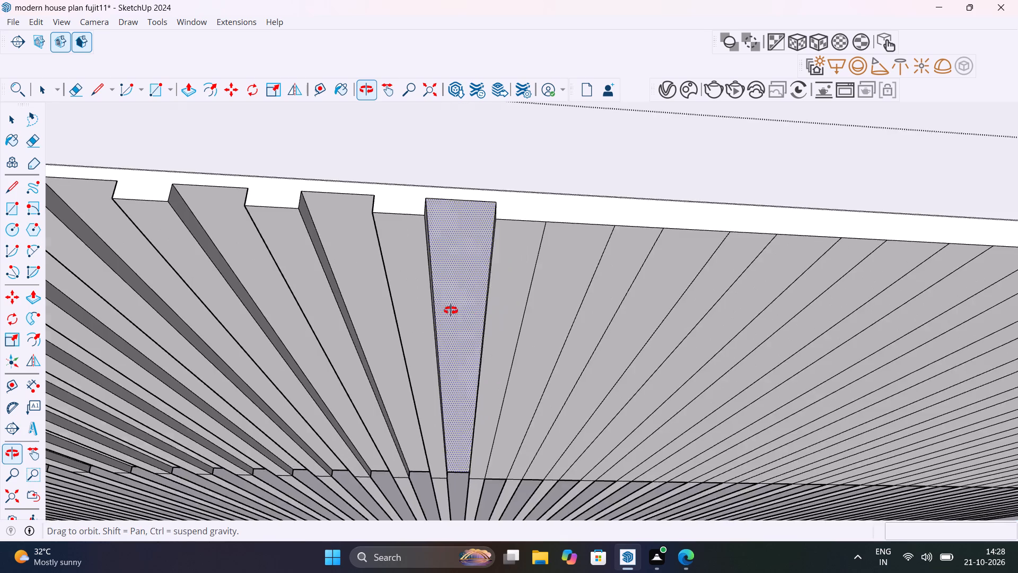
middle_click_drag(451, 310, 418, 299)
left_click(530, 277)
double_click(534, 276)
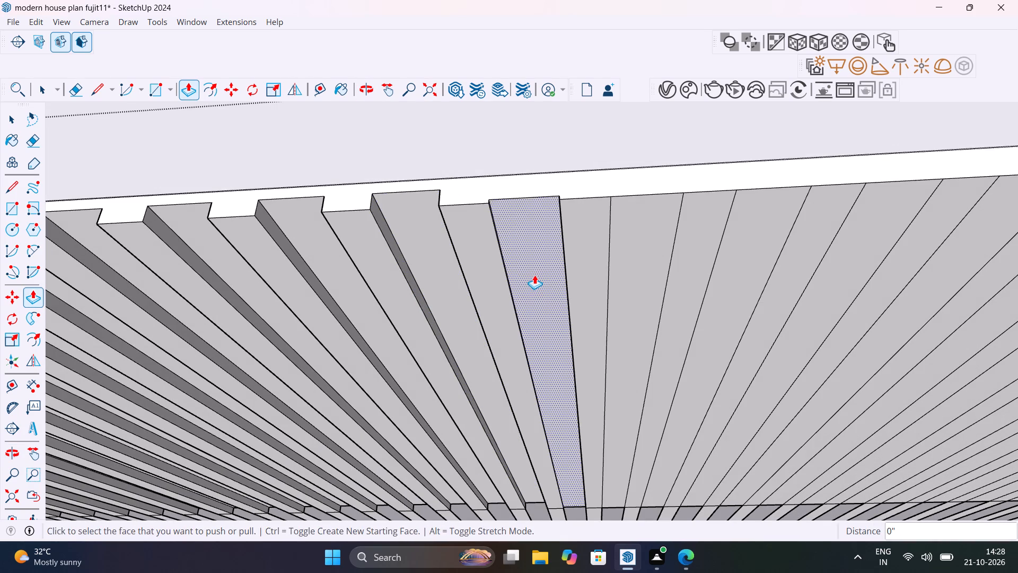
double_click(534, 275)
left_click(534, 275)
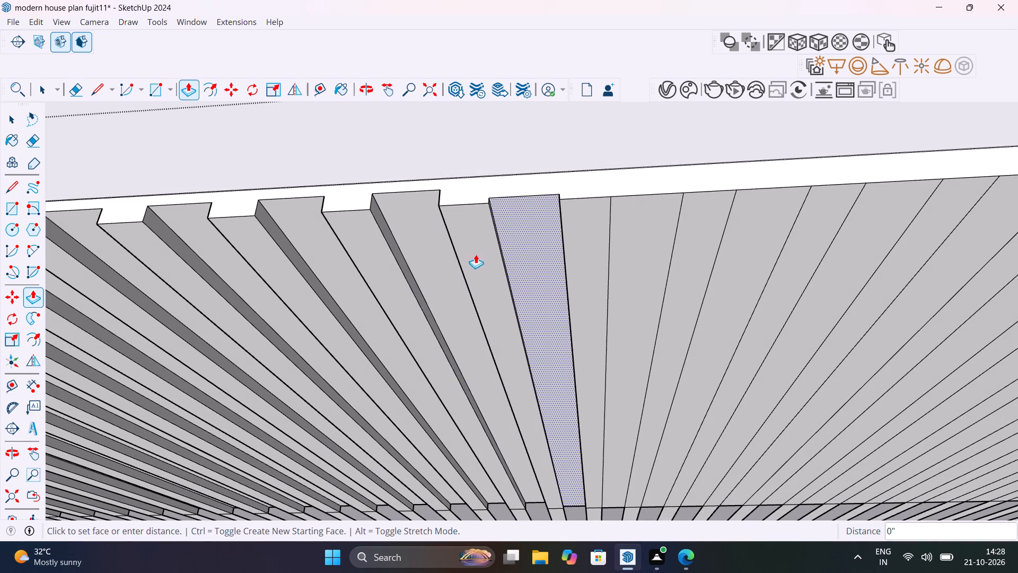
left_click(423, 218)
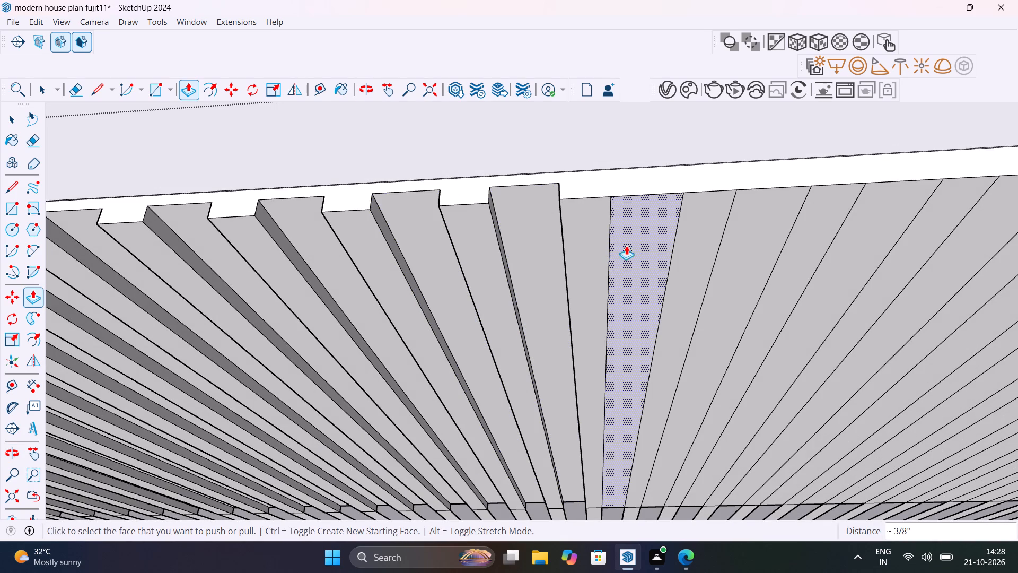
double_click(634, 245)
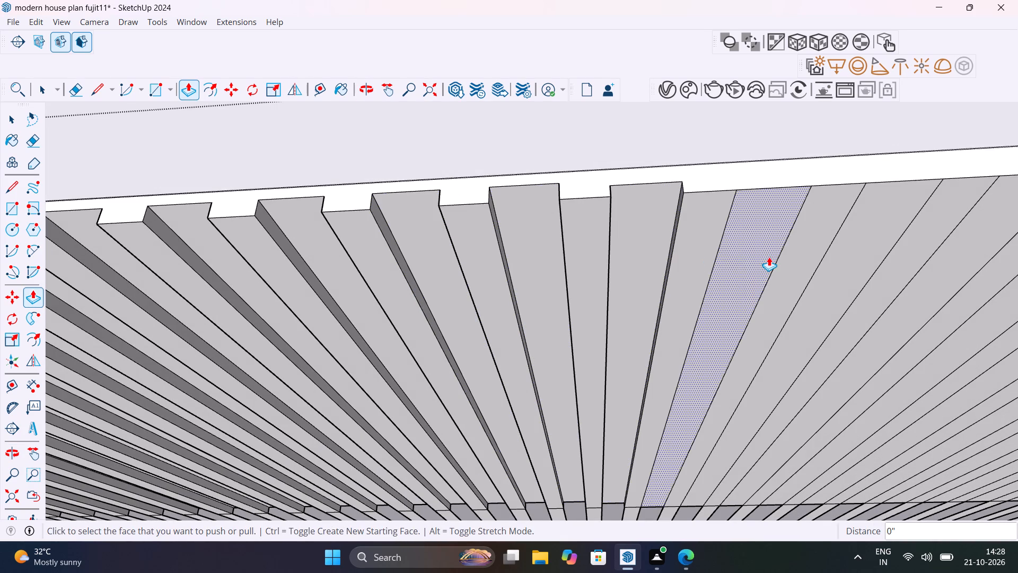
Cut another two grooves in the ceiling panel, aligning each one's depth to the face of the groove before it.
middle_click_drag(608, 239, 559, 300)
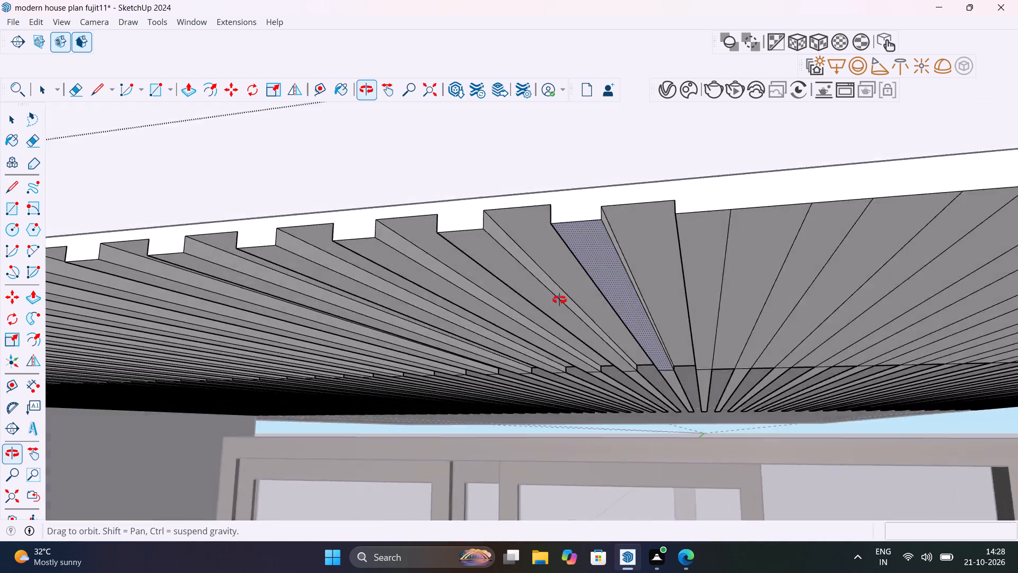
middle_click_drag(559, 300, 575, 222)
double_click(769, 246)
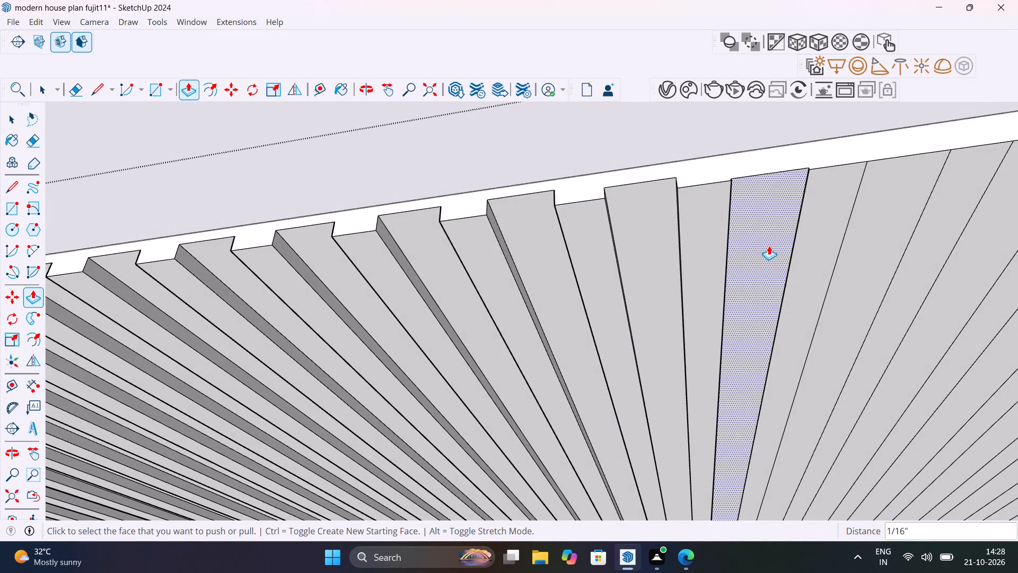
left_click(769, 246)
left_click(653, 203)
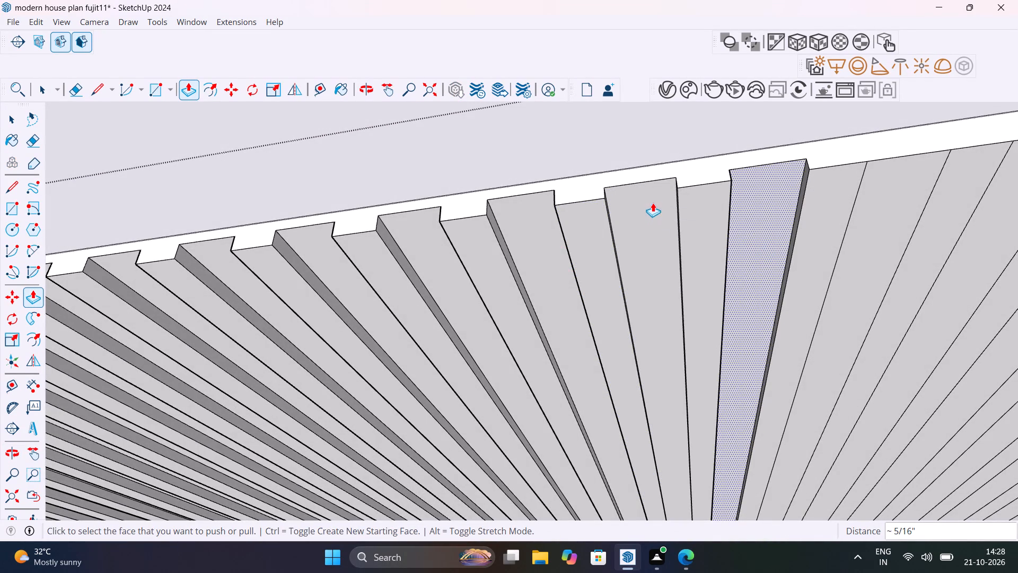
double_click(878, 235)
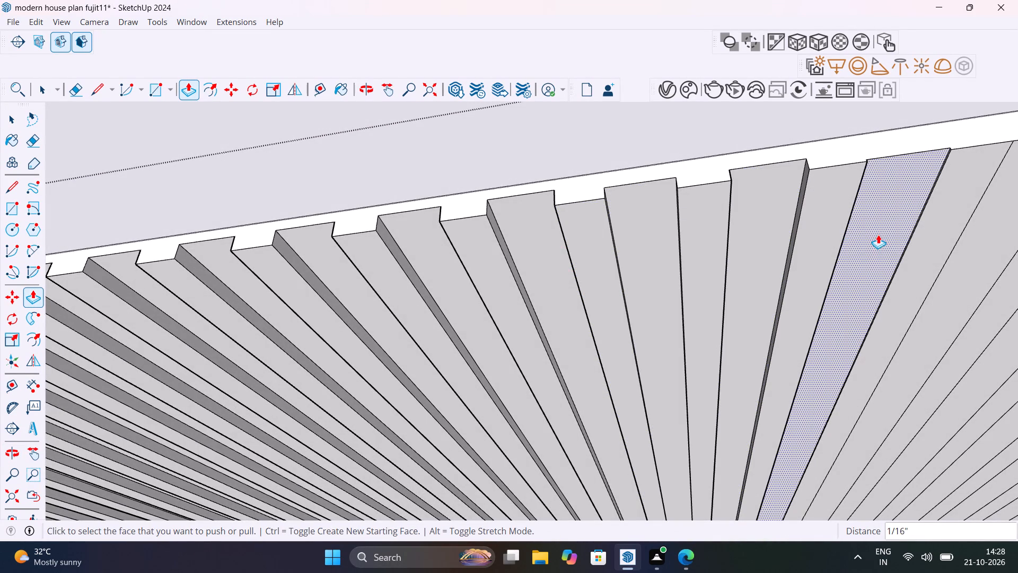
left_click(878, 235)
left_click(776, 215)
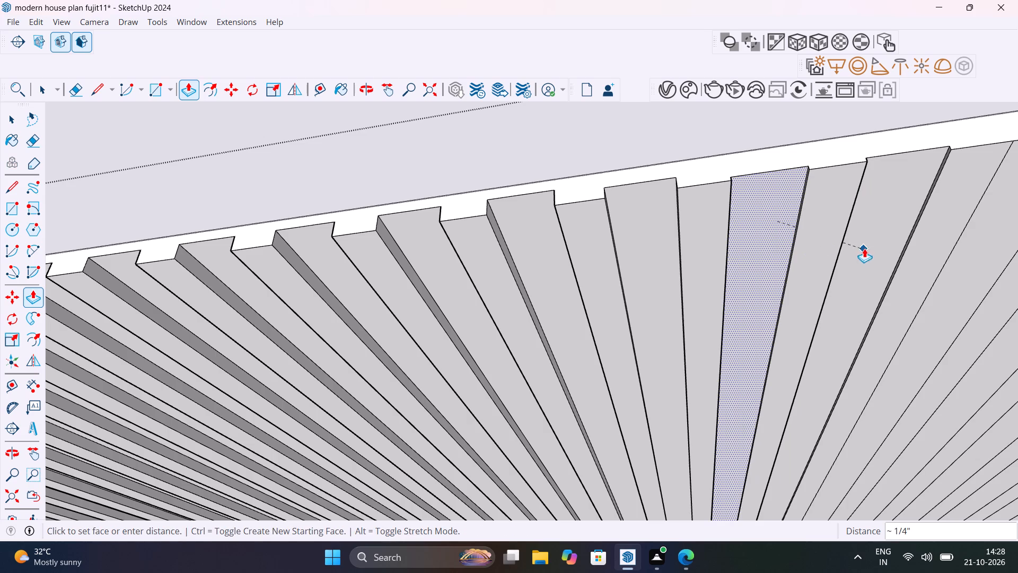
key("Escape")
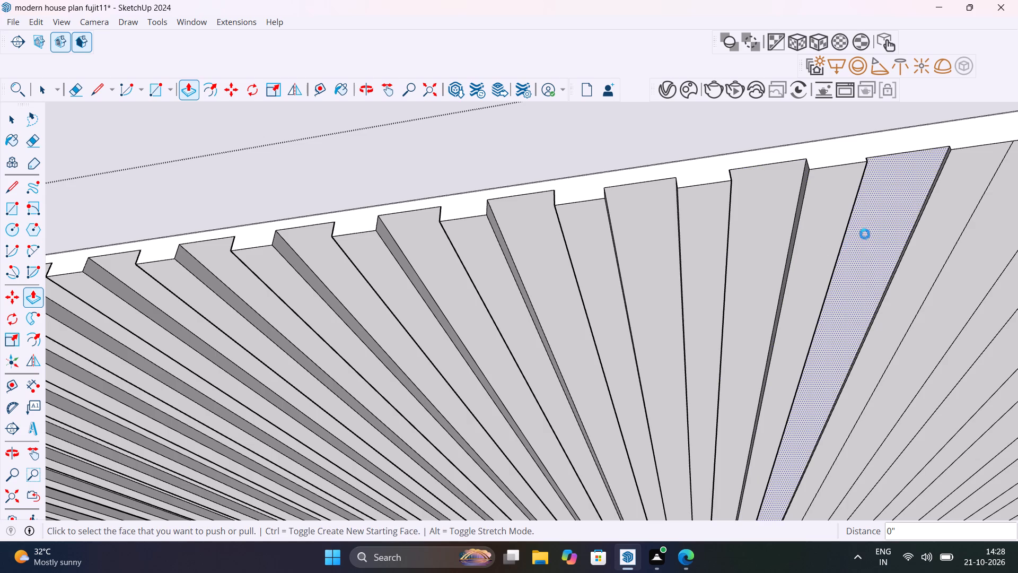
left_click(865, 233)
left_click(766, 195)
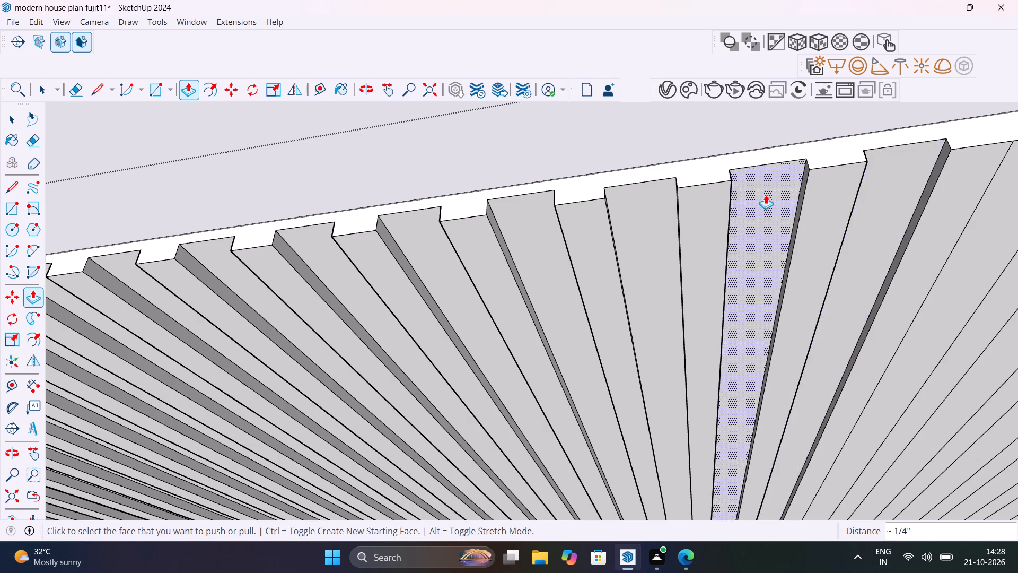
Cut the next three grooves along the ceiling panel, aligning the third one's depth to the adjacent groove face.
scroll(854, 248, "down", 11)
middle_click_drag(840, 261, 504, 287, "shift")
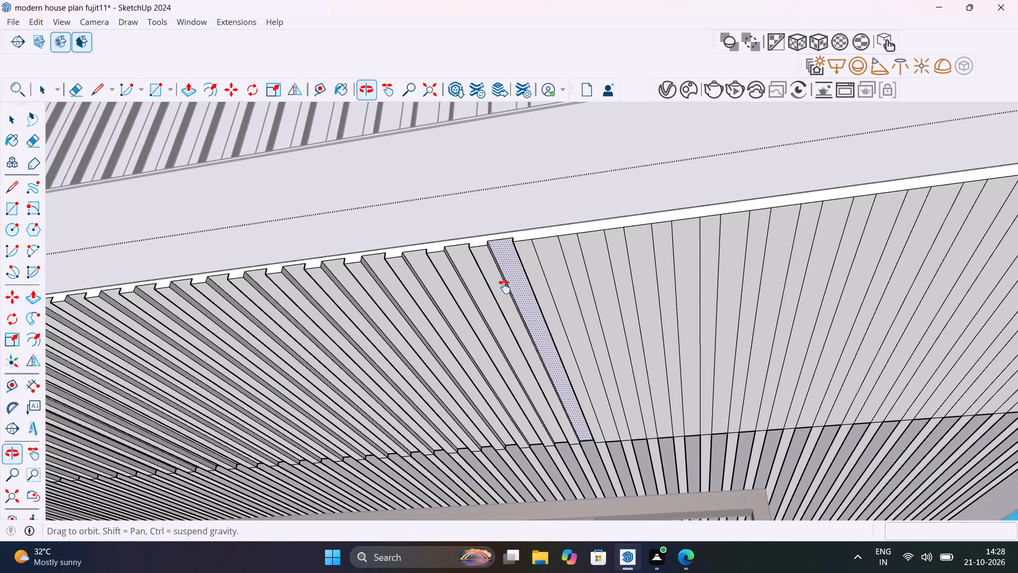
middle_click_drag(504, 287, 486, 299, "shift")
scroll(551, 303, "down", 5)
scroll(560, 277, "up", 12)
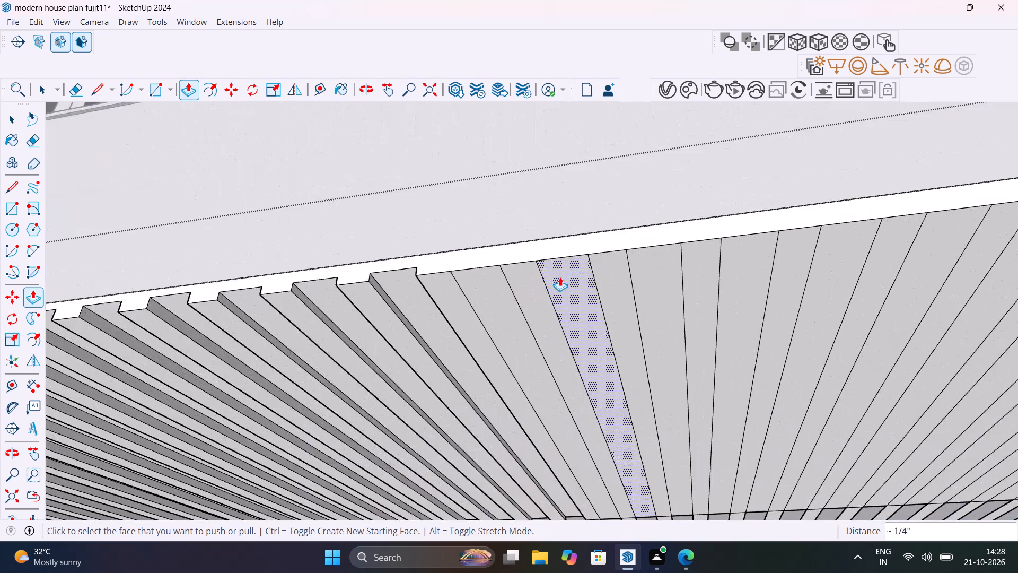
scroll(512, 310, "up", 6)
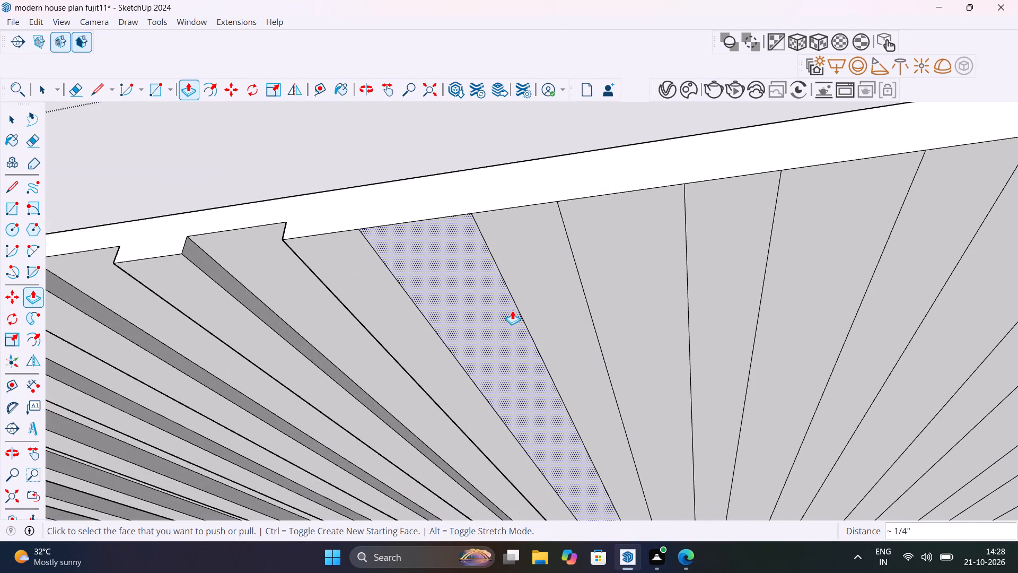
double_click(512, 309)
double_click(616, 300)
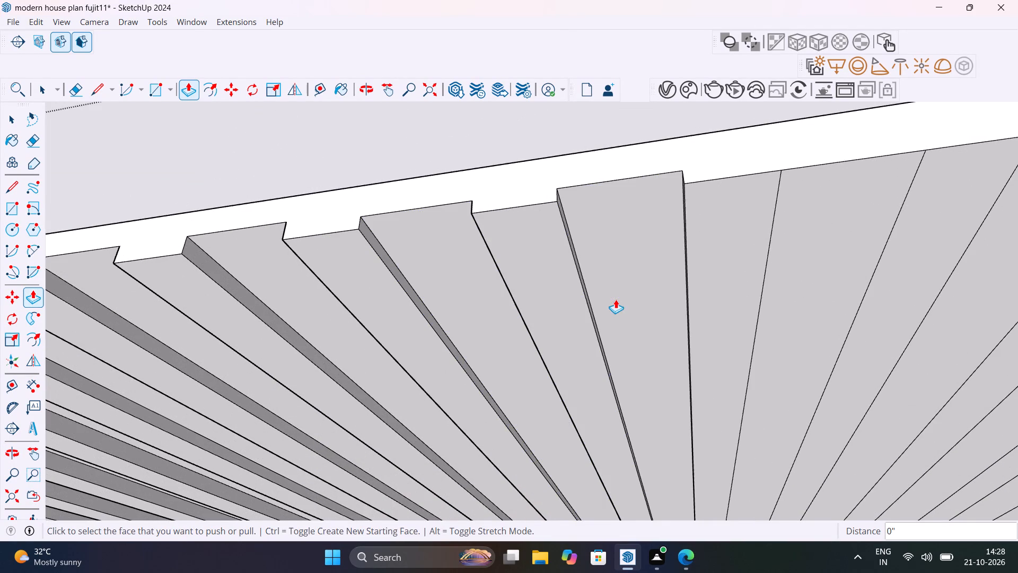
double_click(802, 290)
middle_click_drag(802, 288, 540, 335)
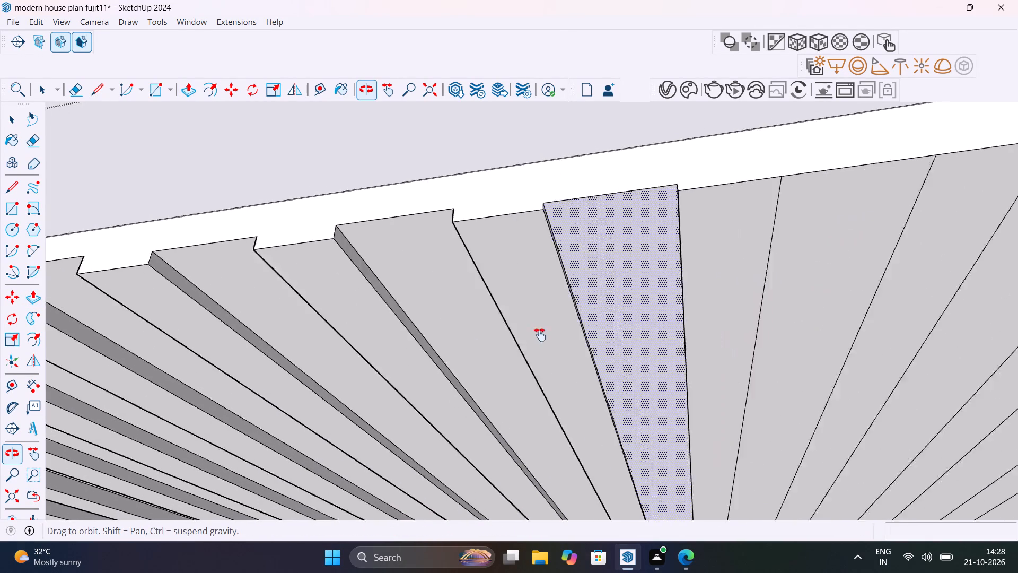
middle_click_drag(540, 335, 546, 348)
left_click(547, 338)
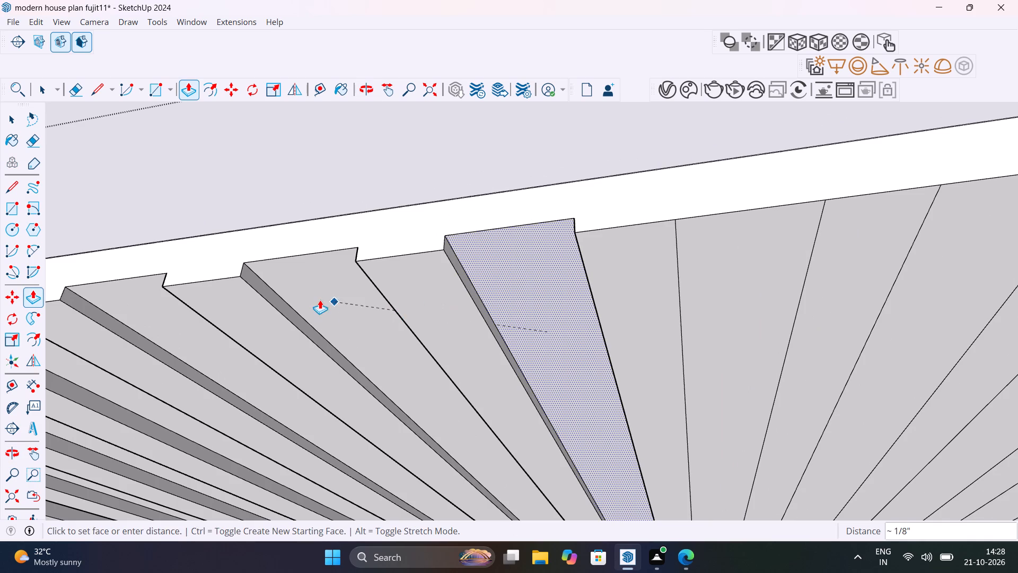
left_click(319, 289)
middle_click_drag(357, 335, 412, 303)
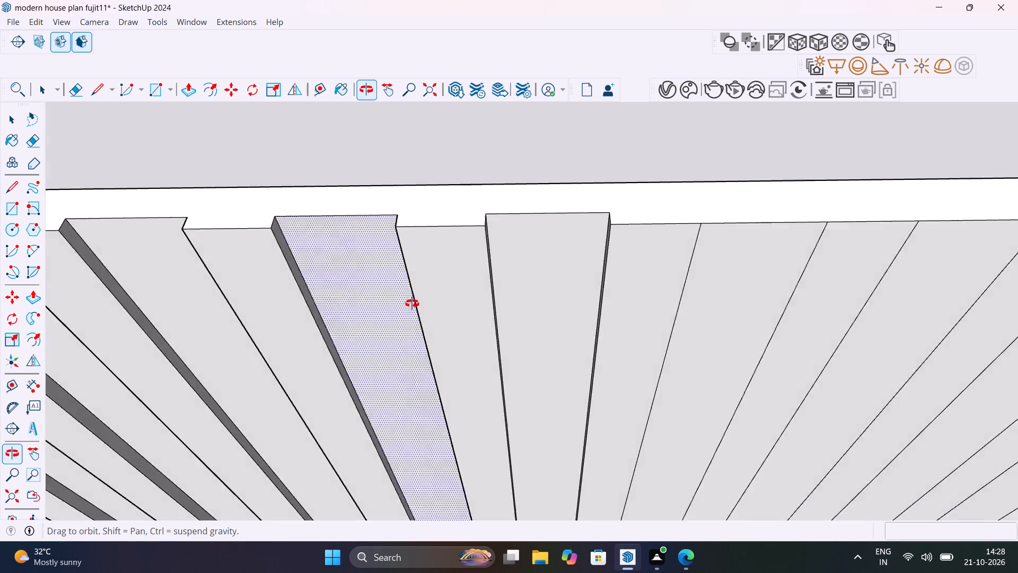
Deepen a shallow ceiling groove to align with the deeper groove face further back, and deepen the two grooves between them likewise.
middle_click_drag(412, 303, 524, 449)
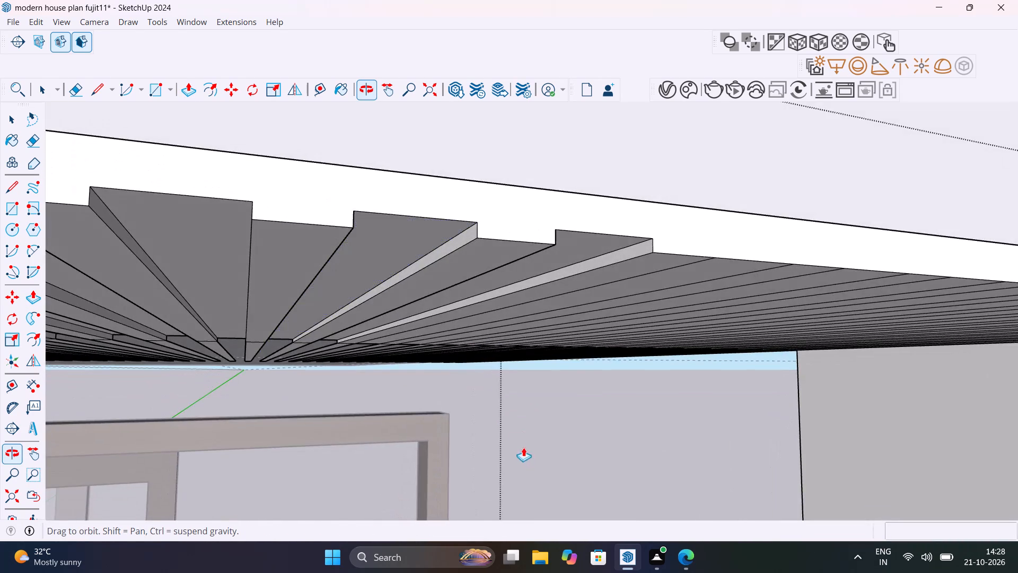
scroll(488, 369, "down", 13)
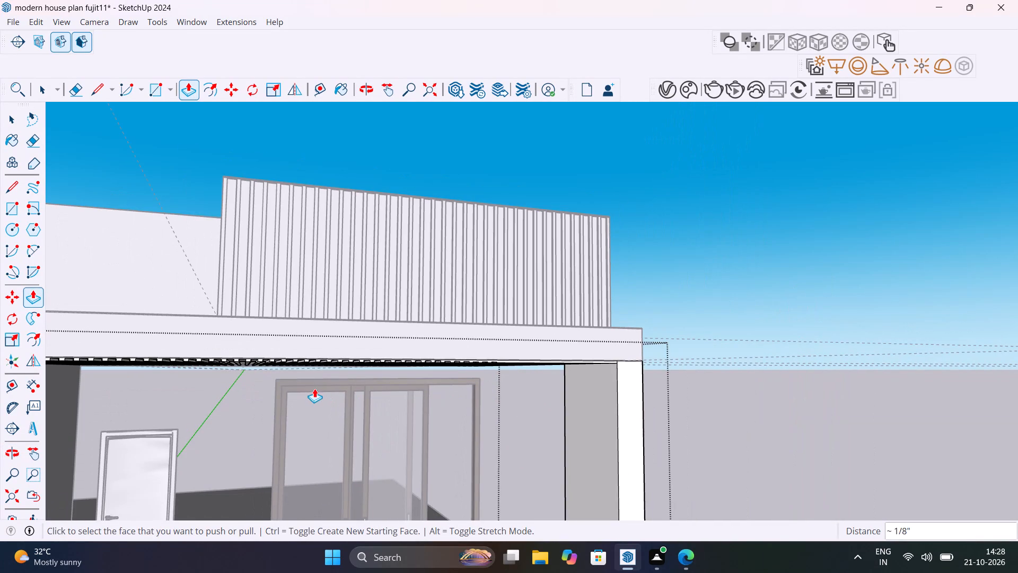
scroll(107, 366, "up", 12)
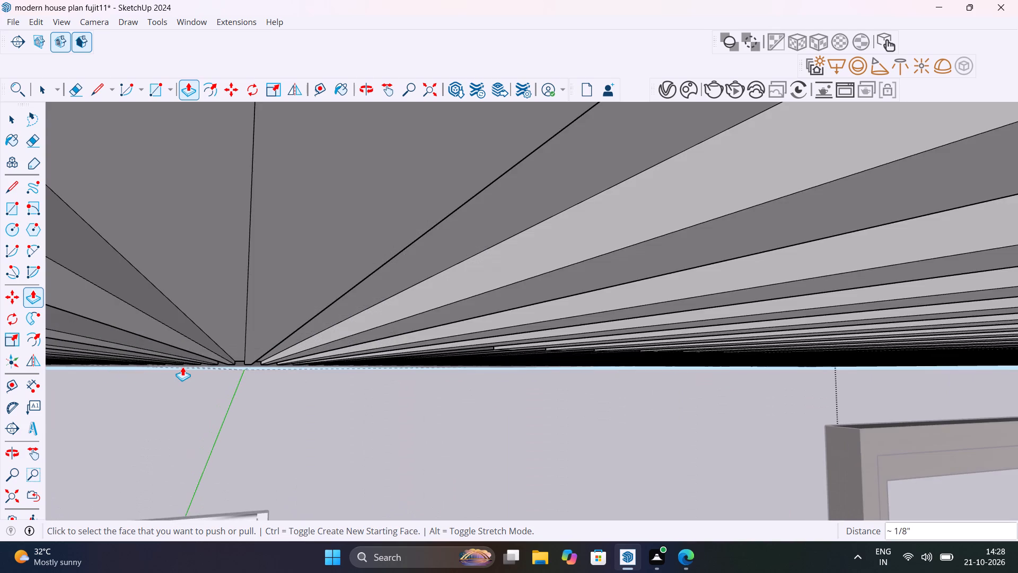
scroll(182, 366, "down", 6)
middle_click_drag(254, 361, 141, 342)
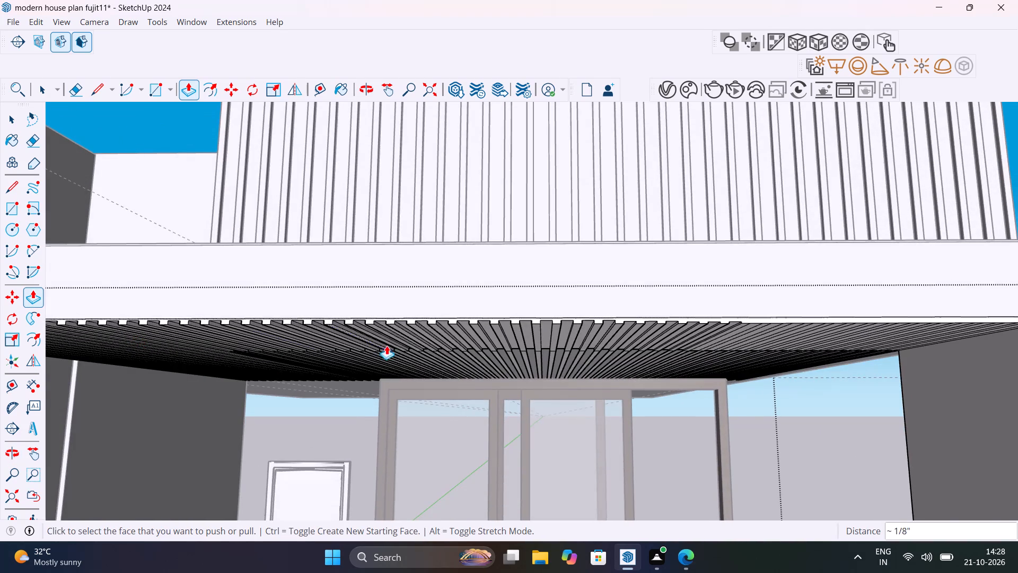
scroll(468, 335, "up", 9)
scroll(567, 329, "down", 12)
middle_click_drag(619, 342, 514, 359, "shift")
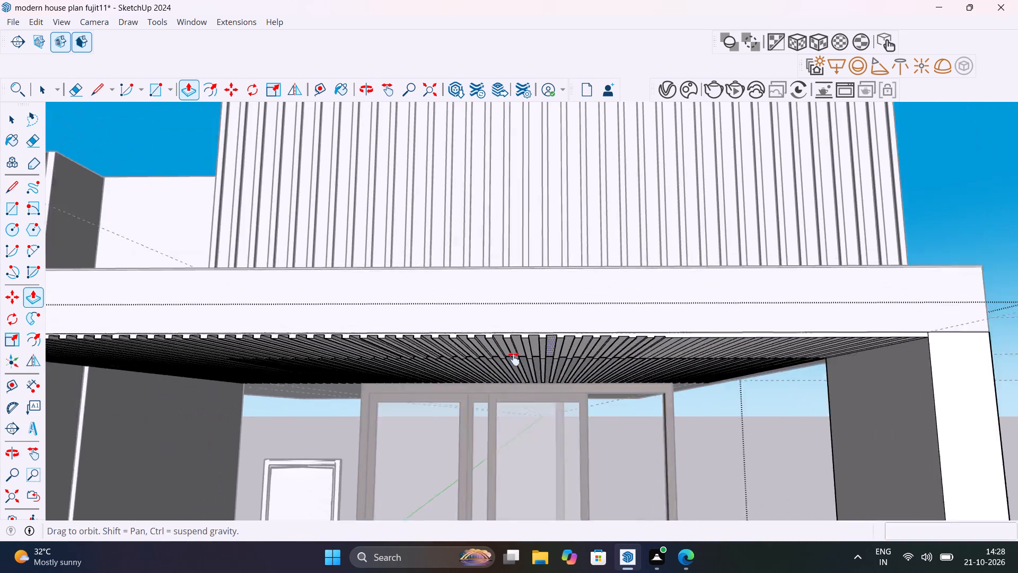
middle_click_drag(514, 359, 422, 369, "shift")
scroll(422, 369, "up", 1, "shift")
scroll(462, 352, "up", 18)
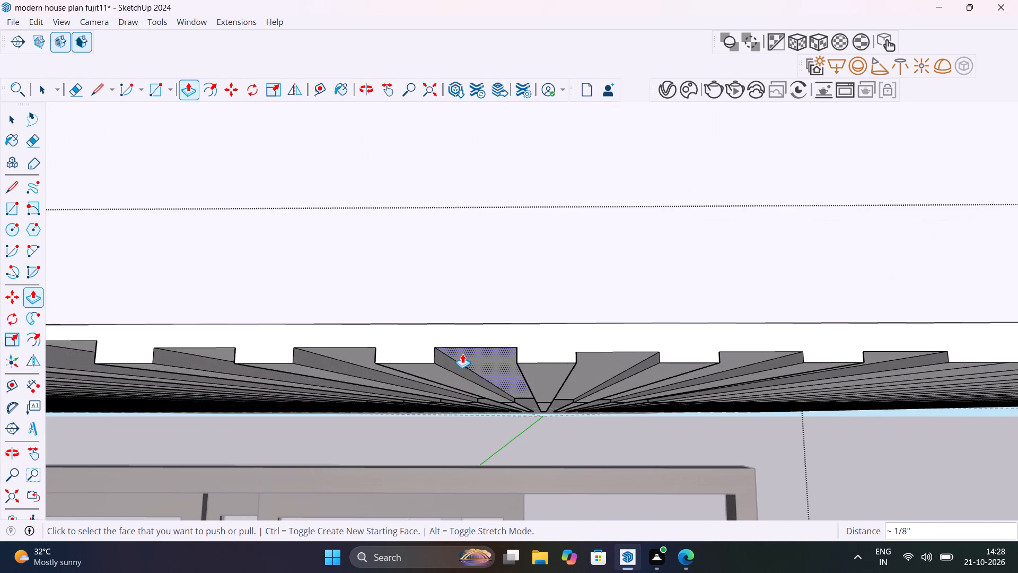
left_click(472, 357)
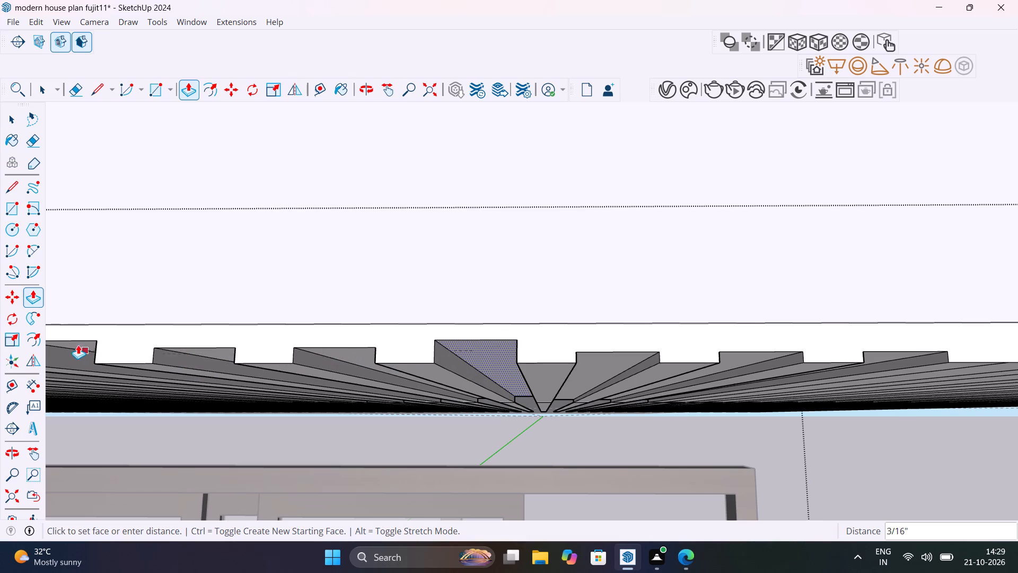
middle_click_drag(77, 345, 131, 300)
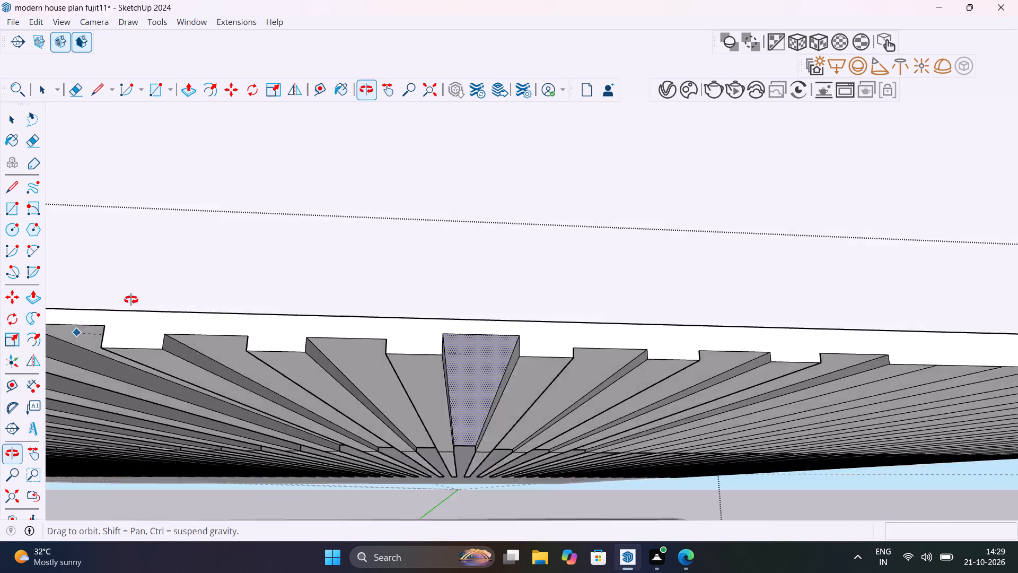
middle_click_drag(131, 300, 146, 285)
left_click(83, 317)
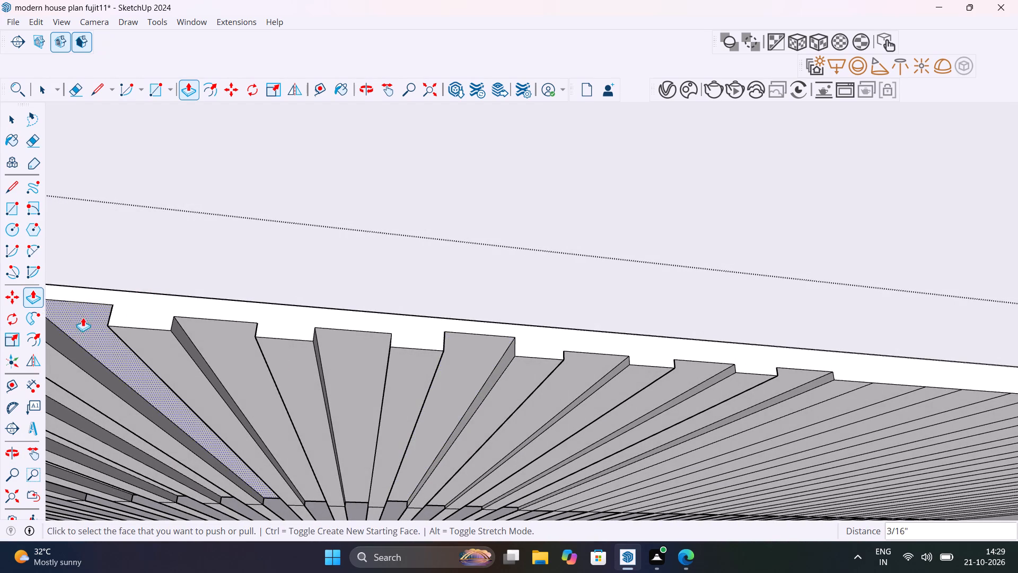
double_click(243, 352)
double_click(336, 353)
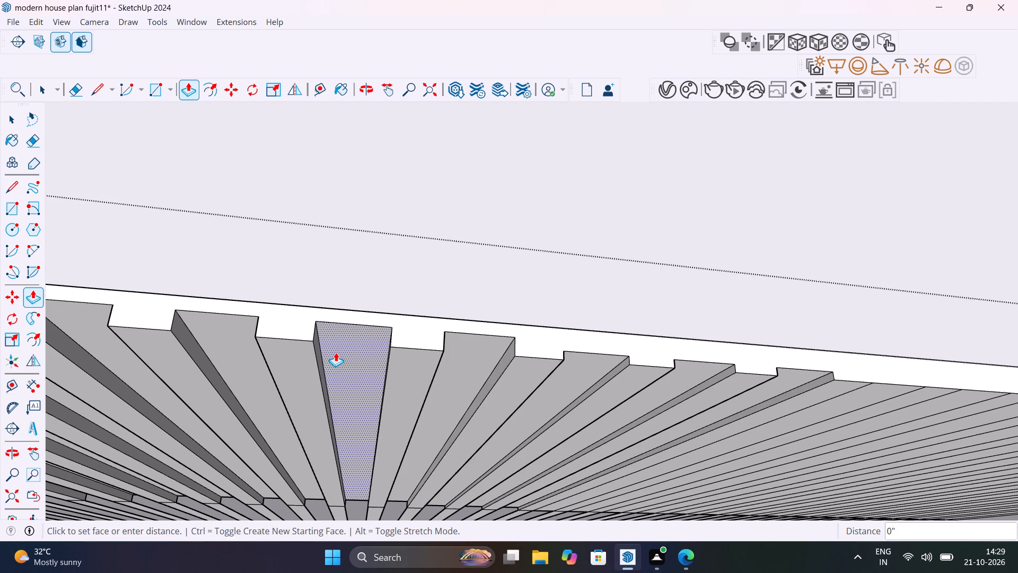
Deepen the next three shallow ceiling grooves, aligning the first with the adjacent groove face and repeating that push on the other two.
double_click(569, 389)
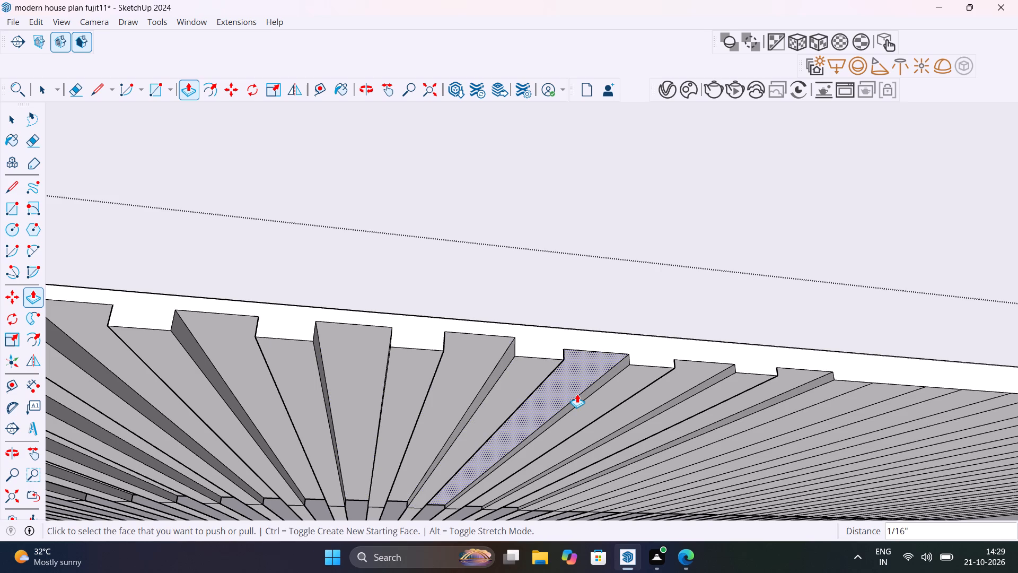
left_click(582, 387)
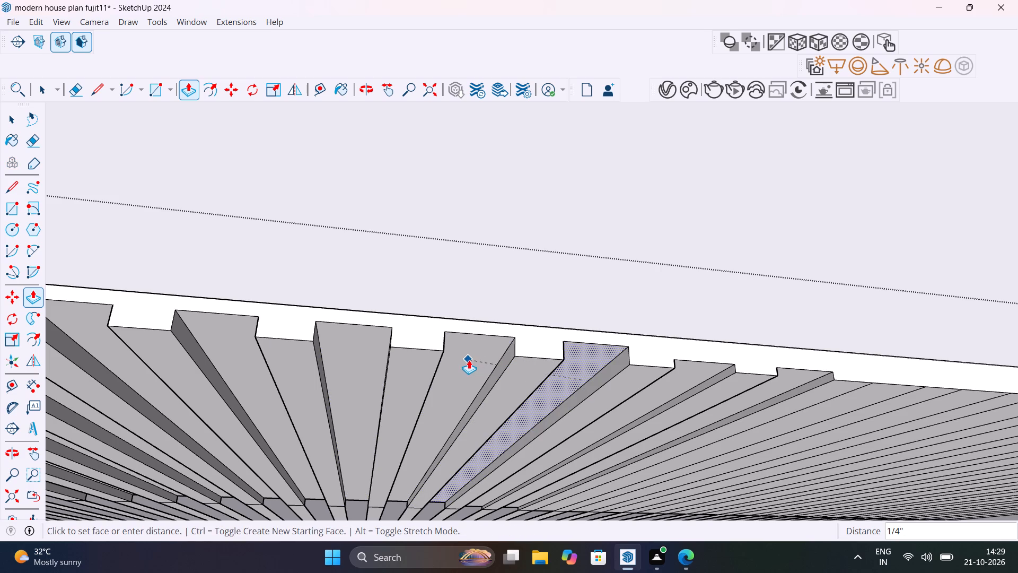
left_click(469, 359)
double_click(662, 390)
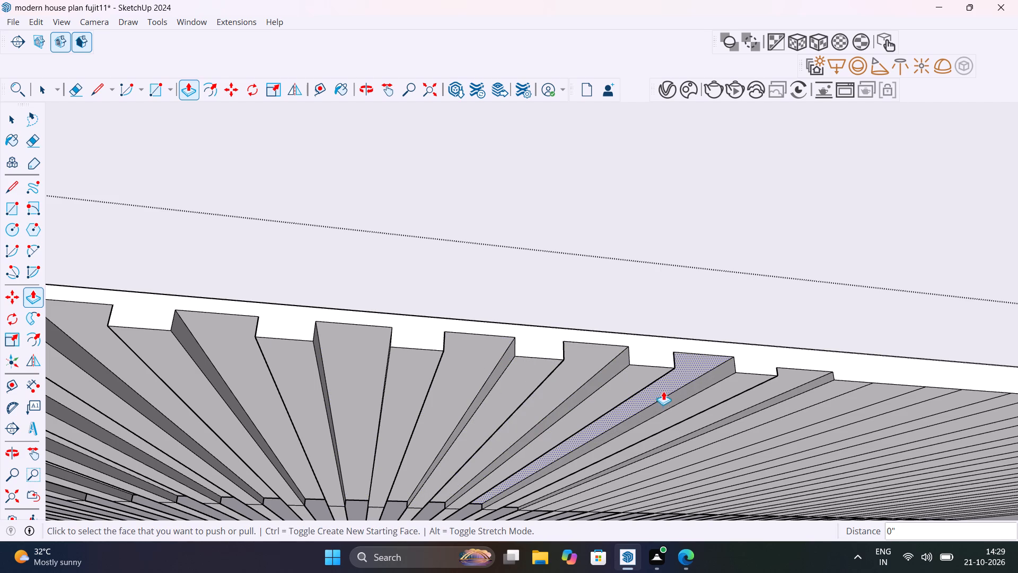
middle_click_drag(657, 388, 299, 391, "shift")
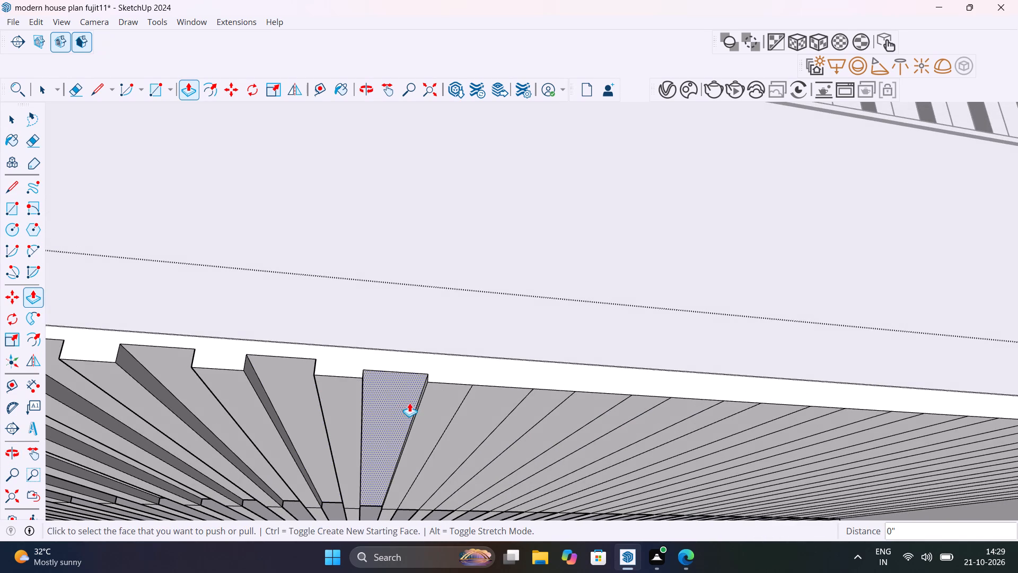
double_click(402, 401)
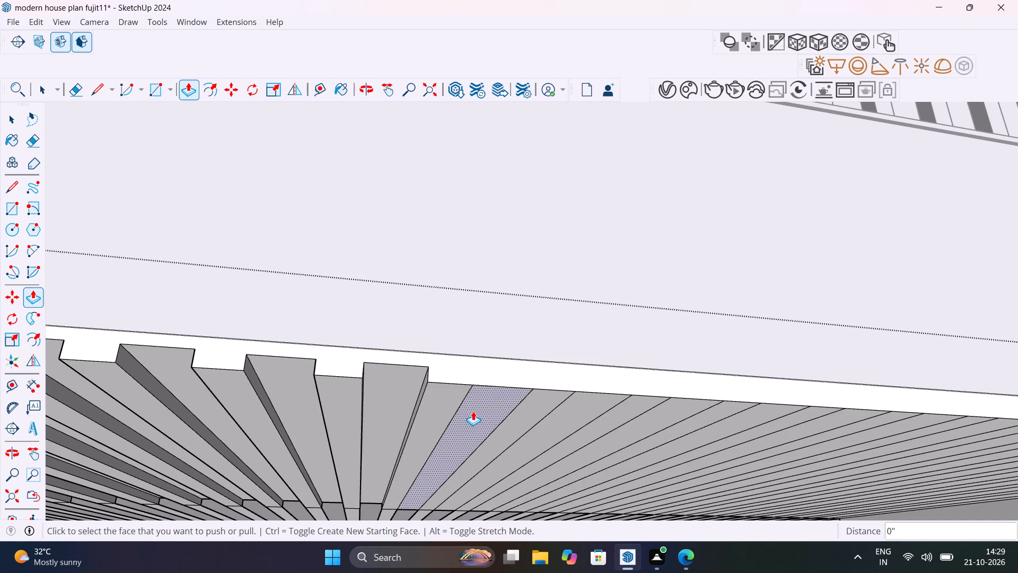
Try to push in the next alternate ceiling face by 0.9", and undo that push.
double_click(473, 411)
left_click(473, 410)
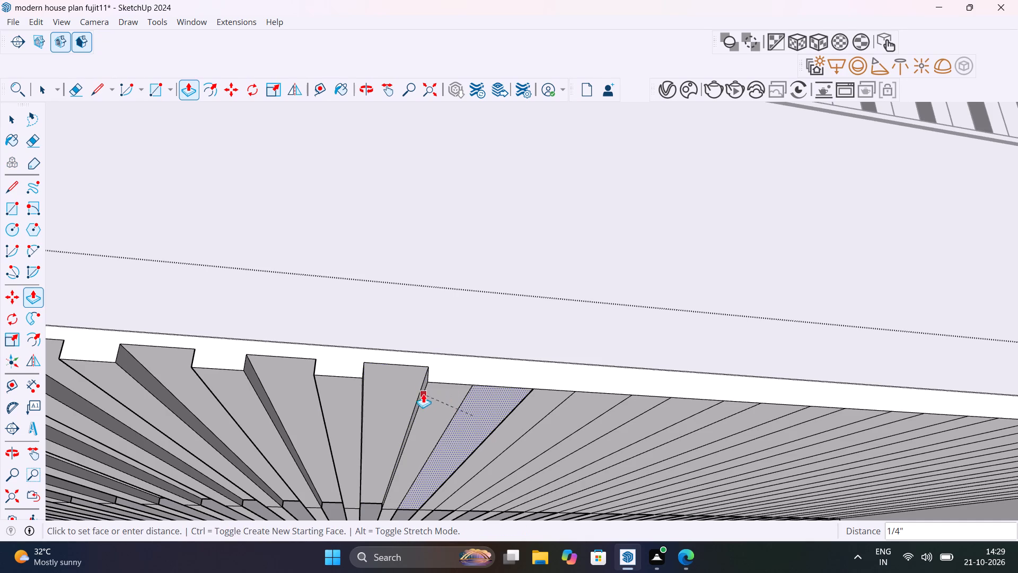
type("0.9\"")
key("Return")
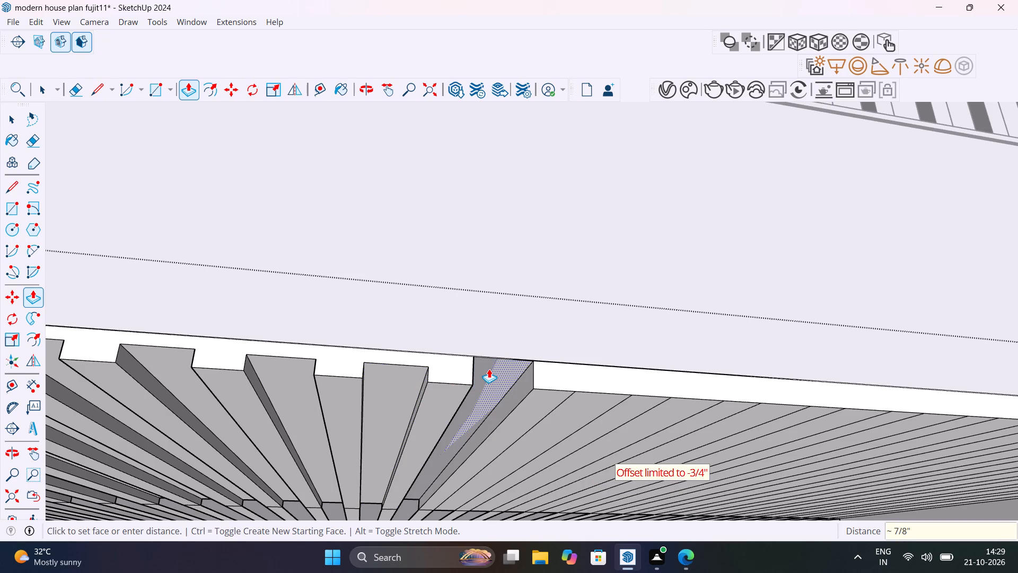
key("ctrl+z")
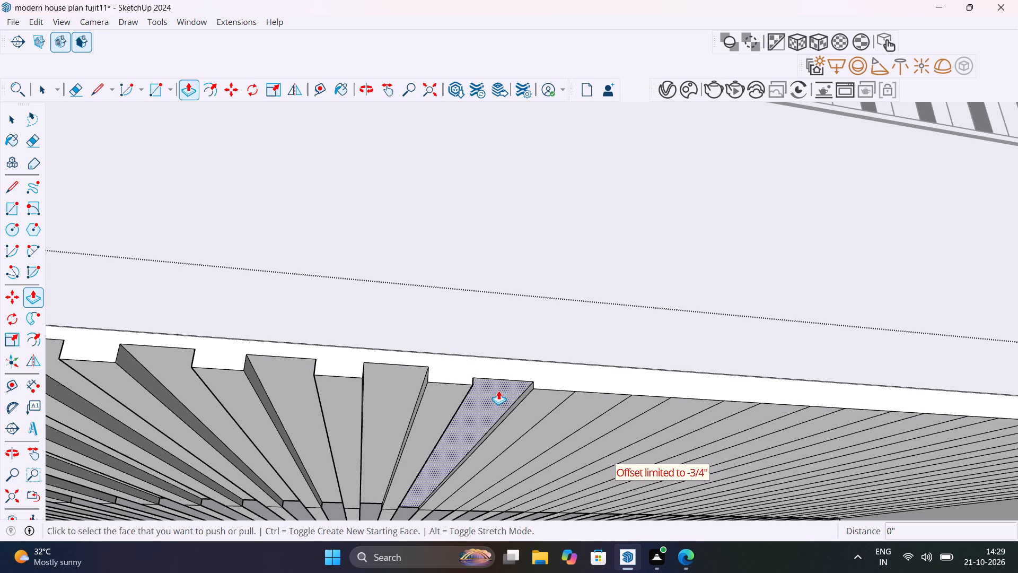
Cut the next ceiling groove and deepen the two grooves before it, aligning the new groove's depth to the adjacent groove face.
left_click(498, 390)
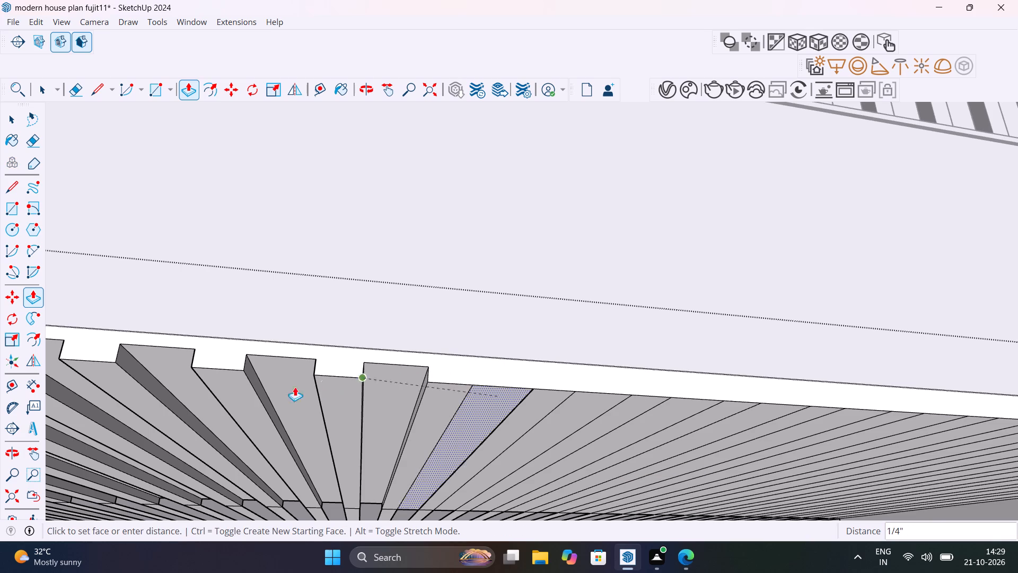
left_click(164, 357)
double_click(393, 392)
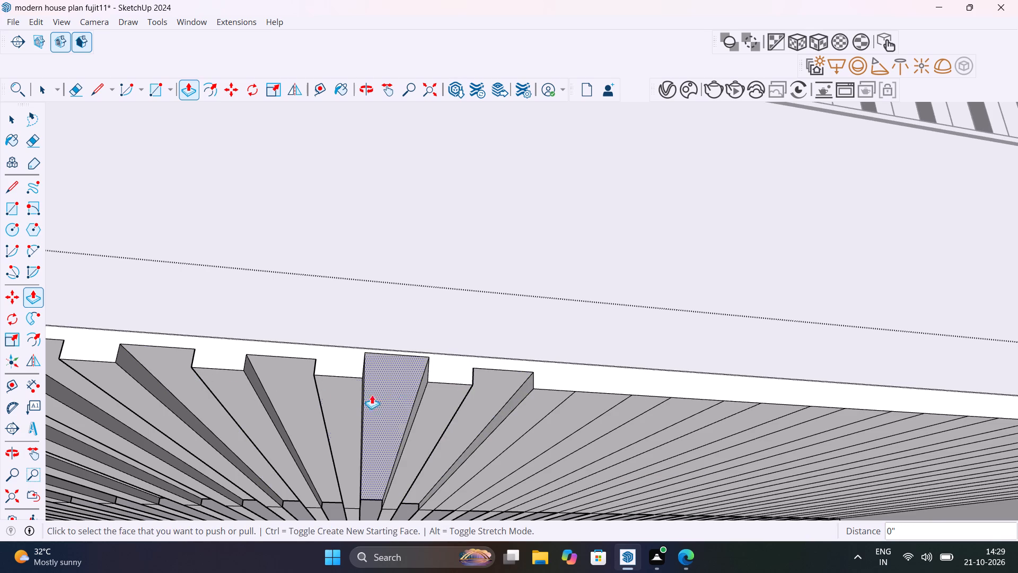
double_click(292, 391)
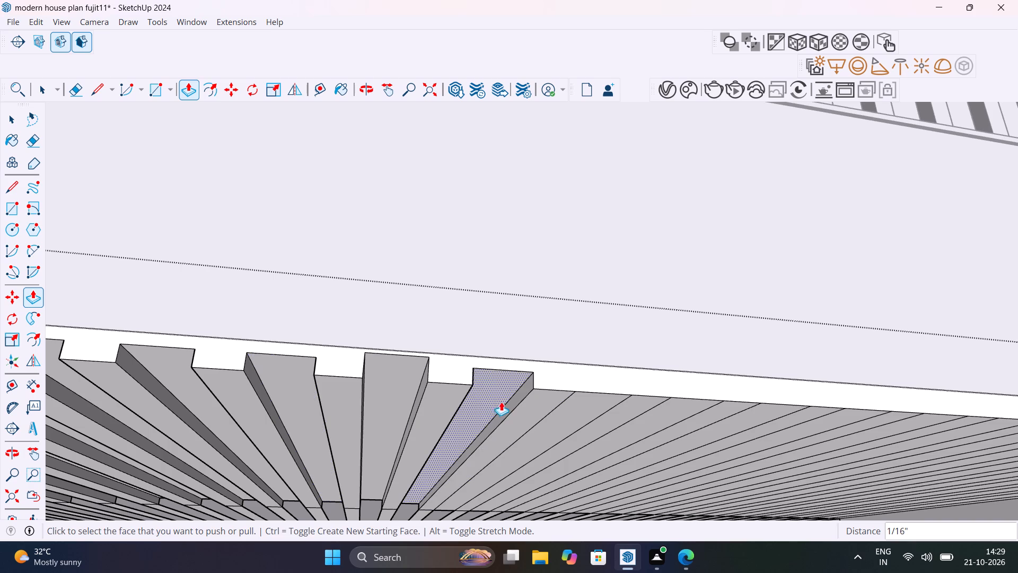
left_click(497, 393)
left_click(397, 367)
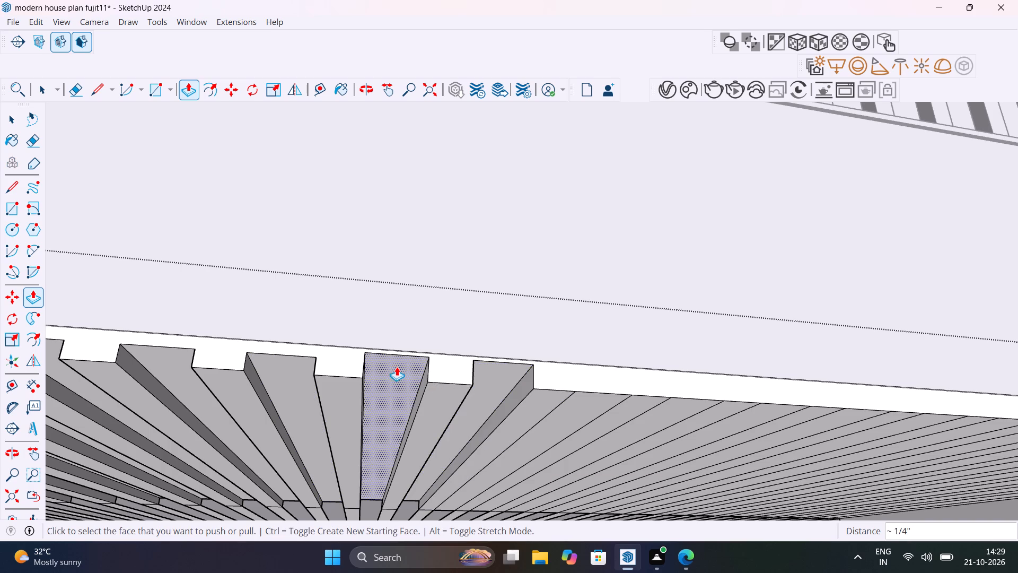
Push in the next alternate ceiling face by 0.9" to cut another groove.
double_click(578, 397)
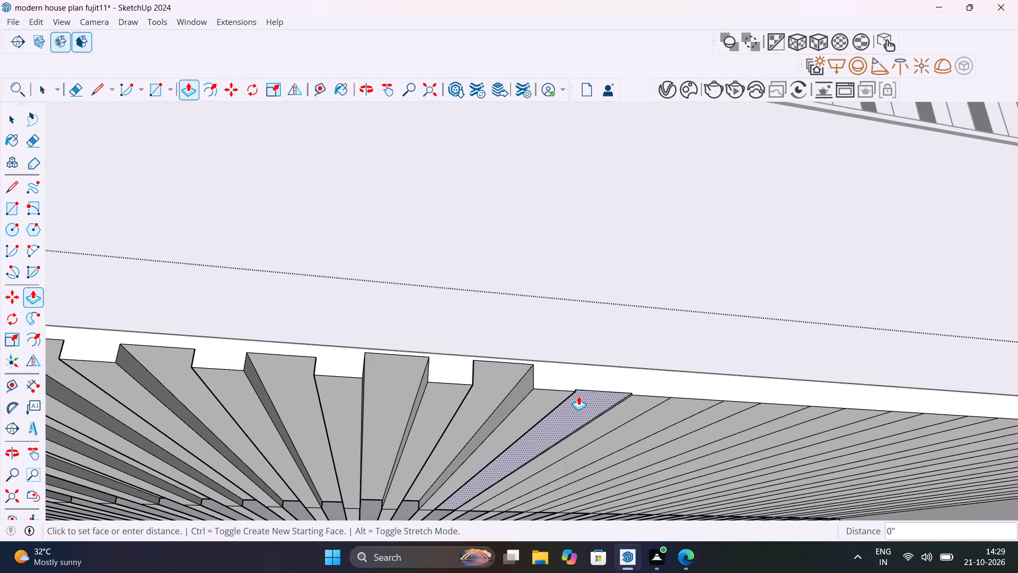
key("ctrl+z")
left_click(587, 412)
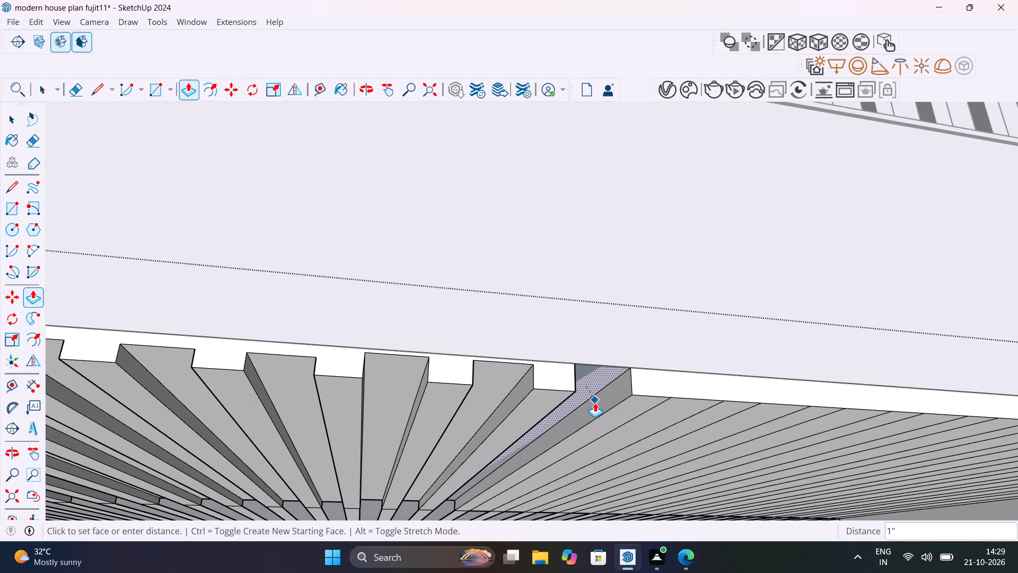
type("0.9\"")
key("Return")
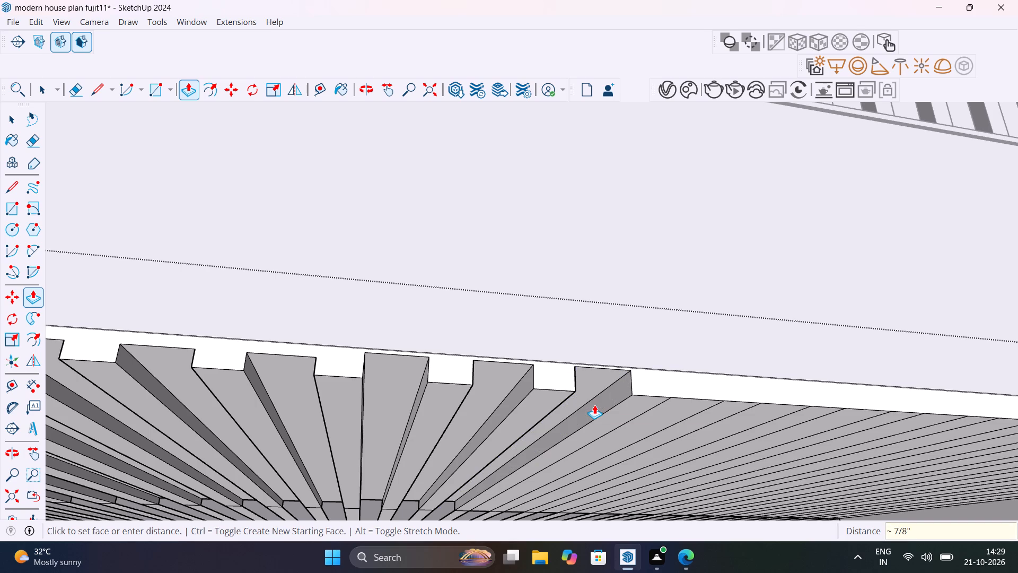
Cut the following alternate ceiling groove, aligning its depth to the face of the 0.9" groove beside it.
scroll(594, 403, "down", 4)
middle_click_drag(597, 422, 366, 389)
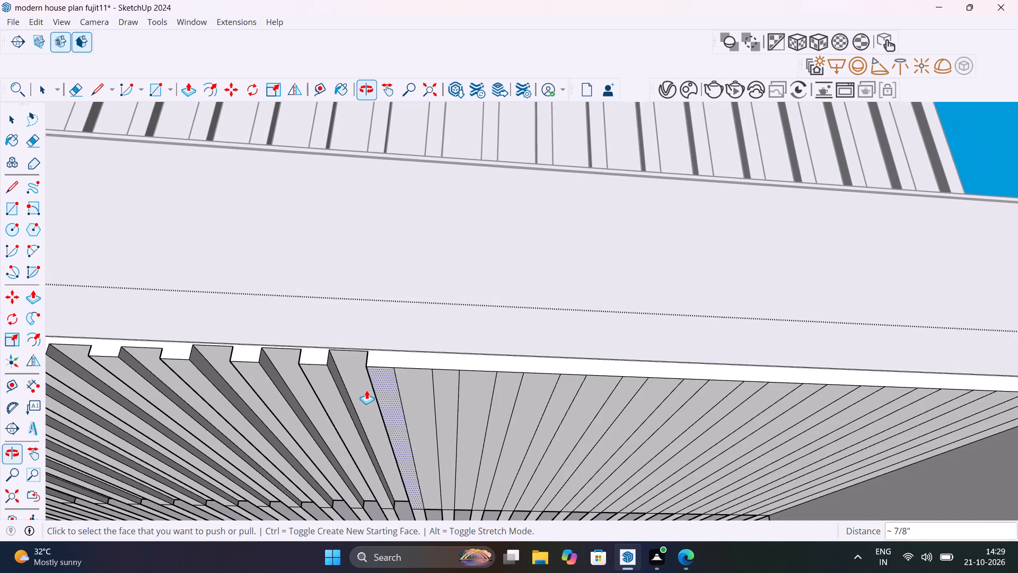
double_click(405, 385)
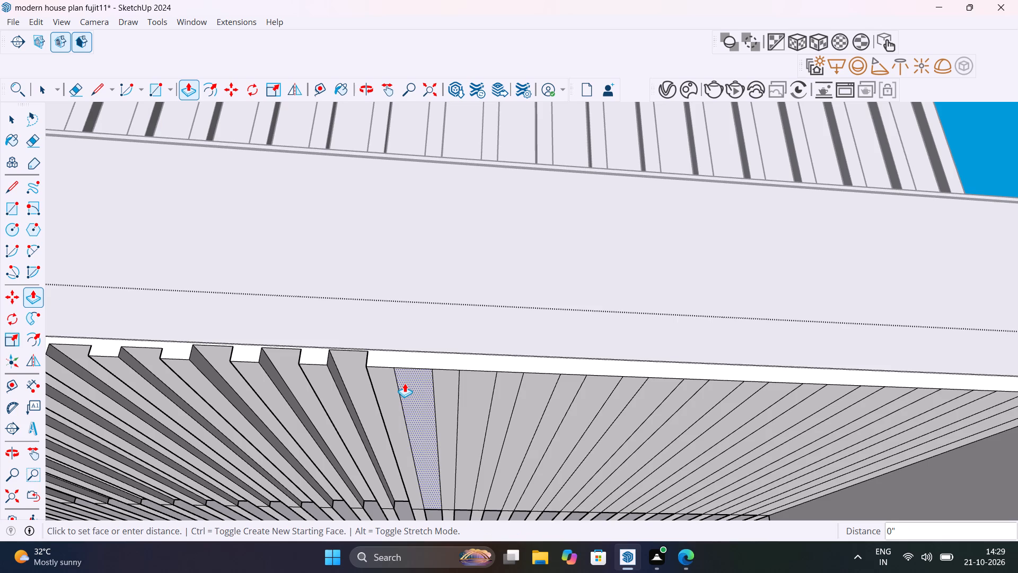
key("ctrl+z")
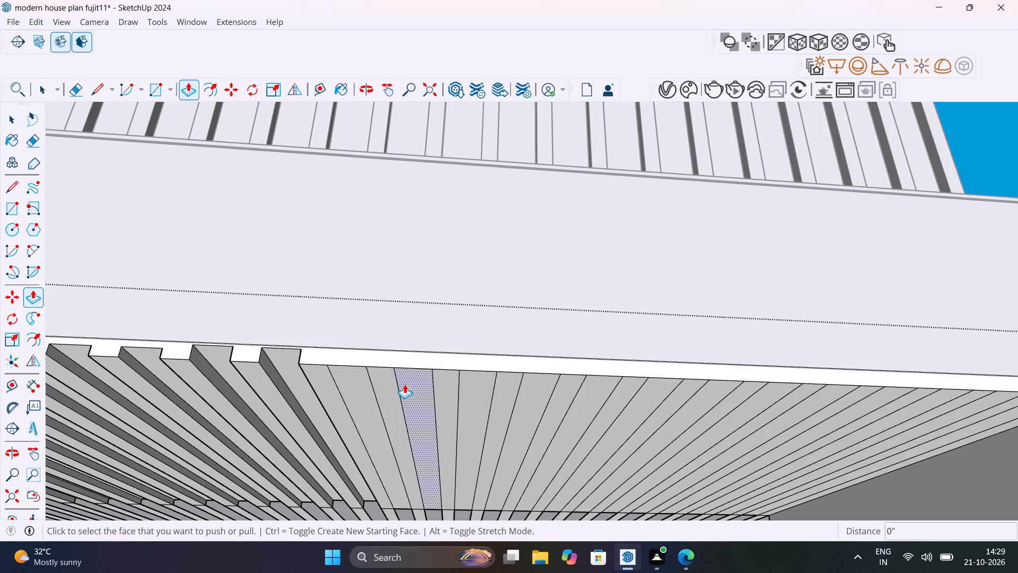
key("ctrl+y")
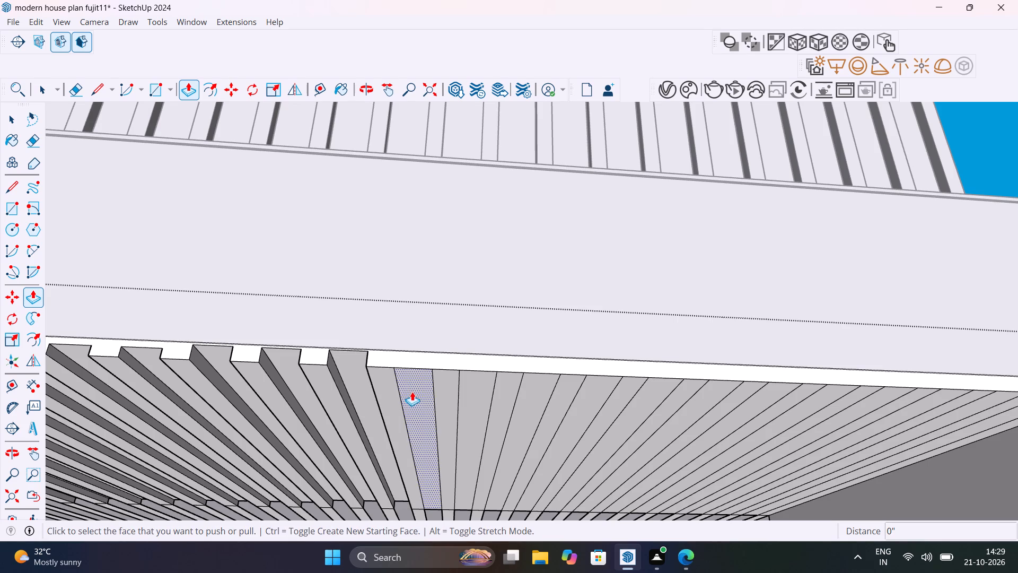
double_click(412, 392)
left_click(412, 390)
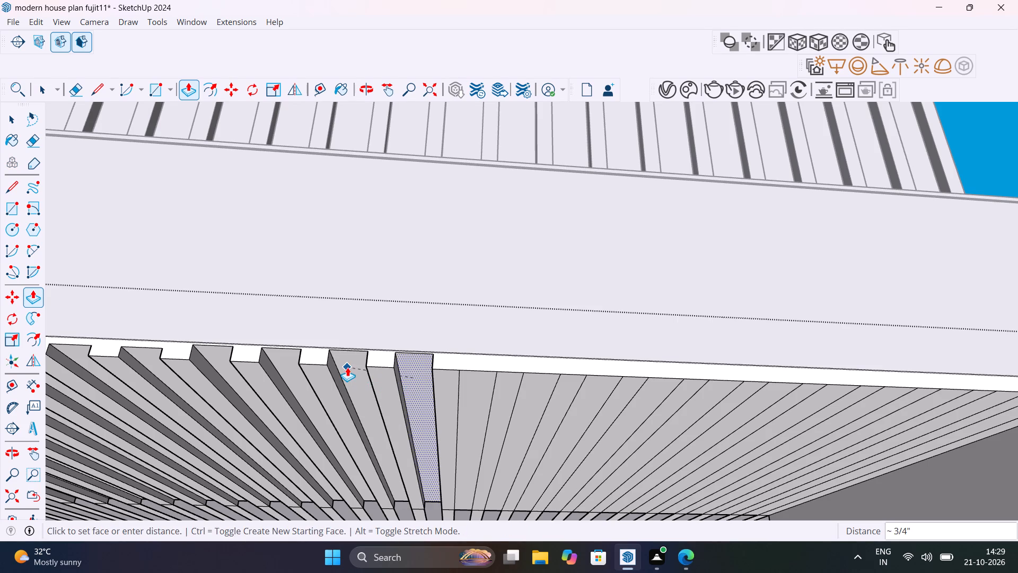
left_click(347, 367)
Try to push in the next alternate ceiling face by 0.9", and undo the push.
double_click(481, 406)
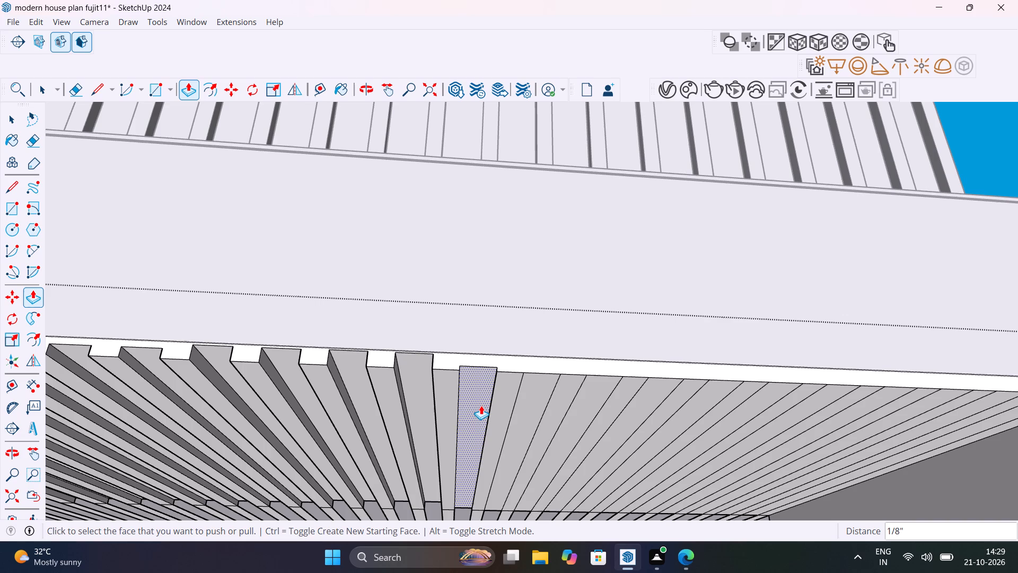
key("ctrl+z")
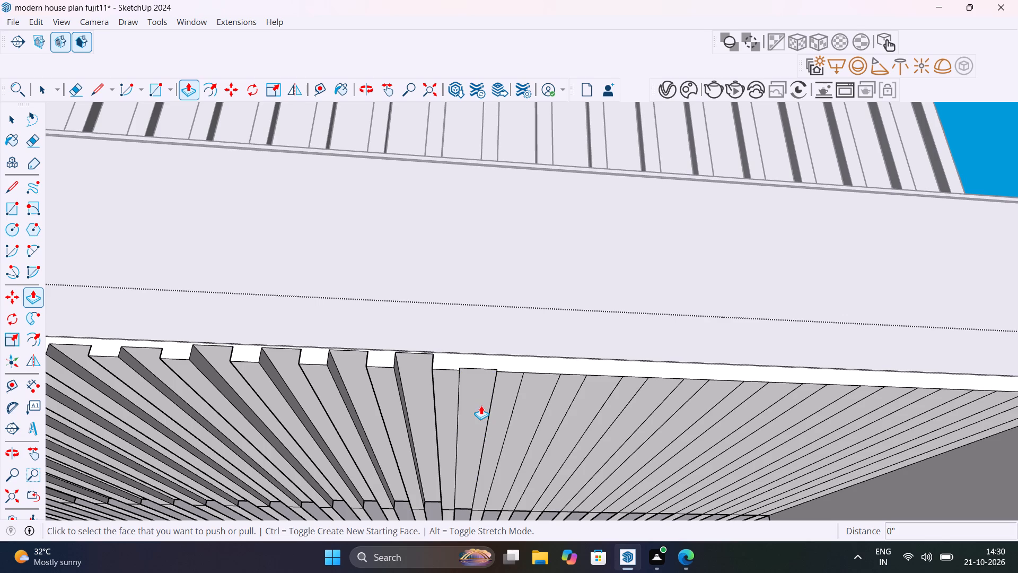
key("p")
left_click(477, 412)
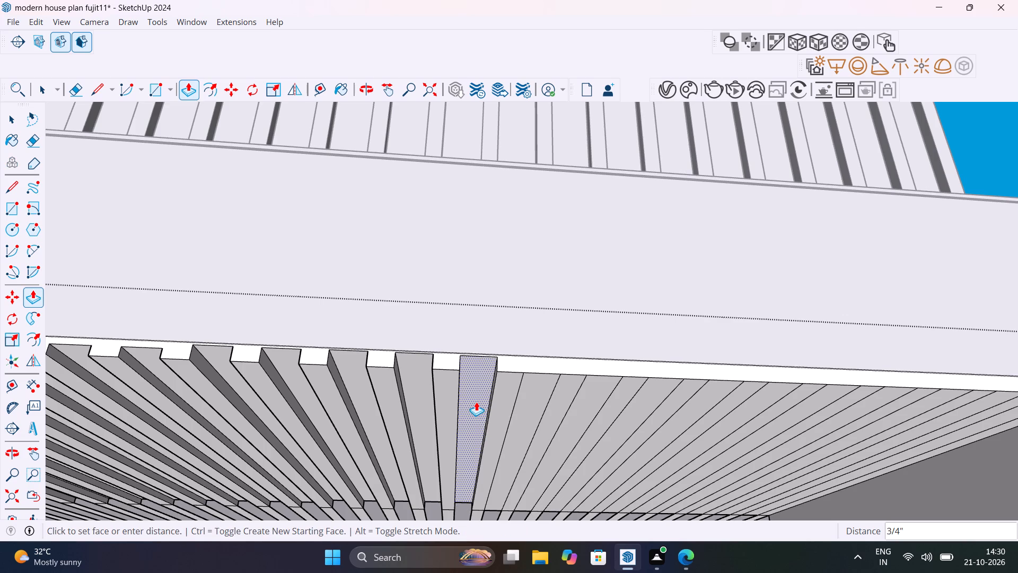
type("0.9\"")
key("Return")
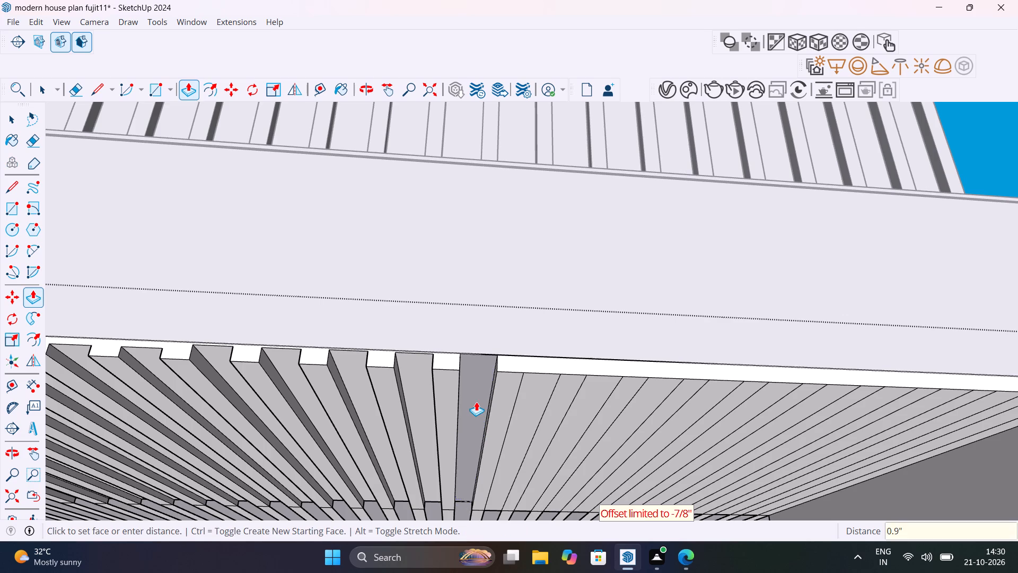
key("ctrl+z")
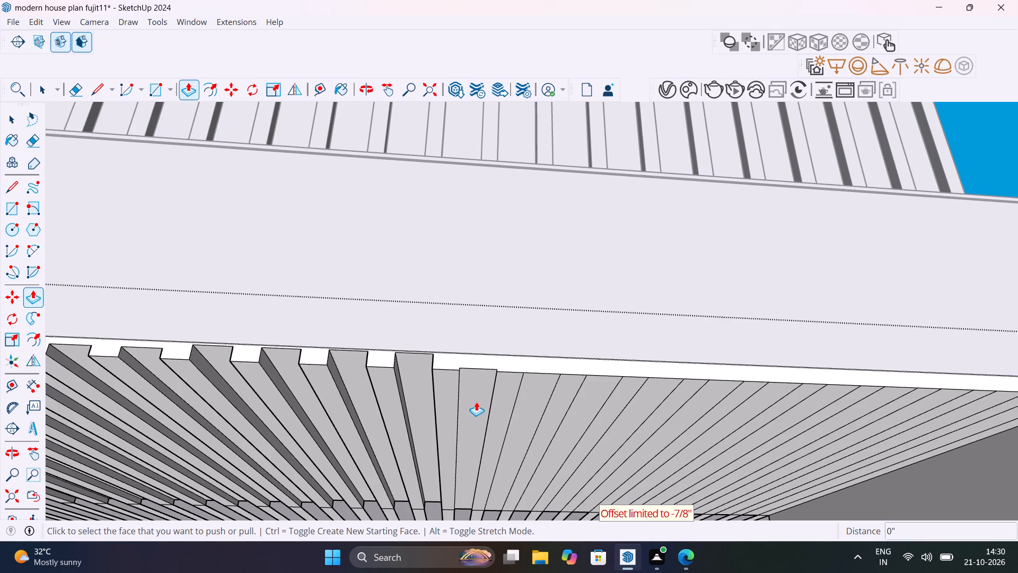
Push in the next alternate ceiling face by 0.9" and repeat the same groove depth on the following alternate face.
key("ctrl+z")
left_click(476, 401)
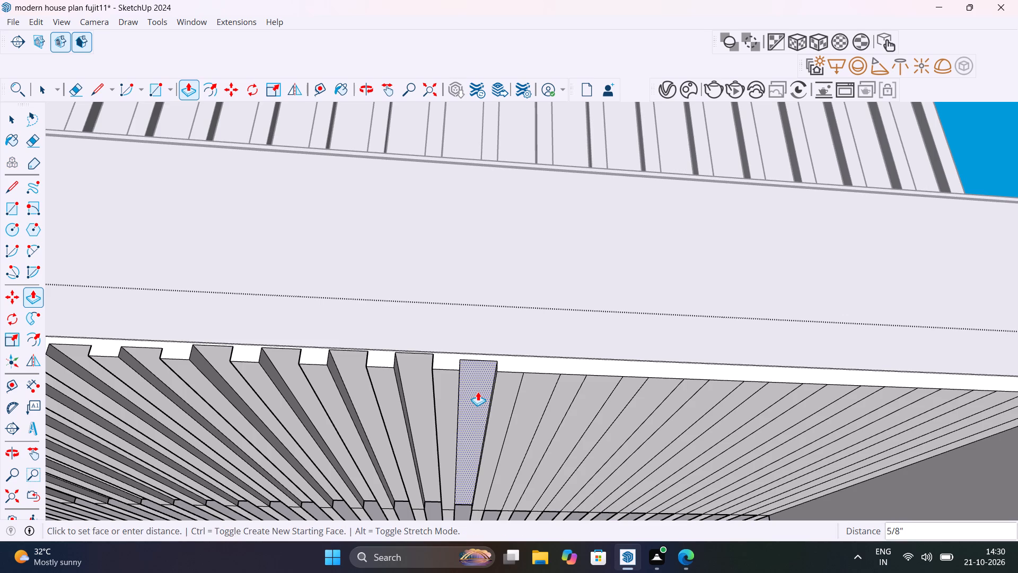
type("0.9\"")
key("Return")
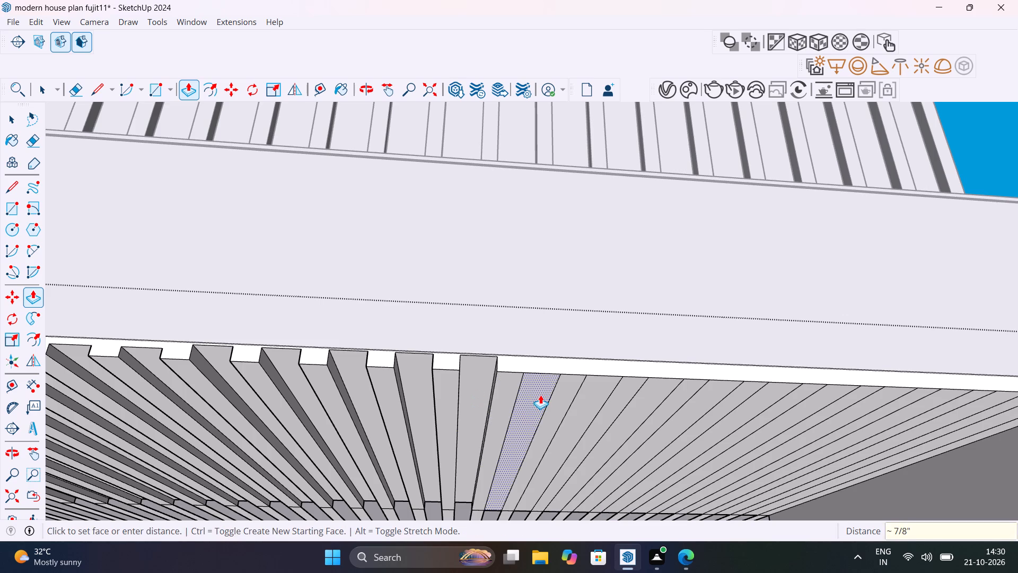
double_click(540, 395)
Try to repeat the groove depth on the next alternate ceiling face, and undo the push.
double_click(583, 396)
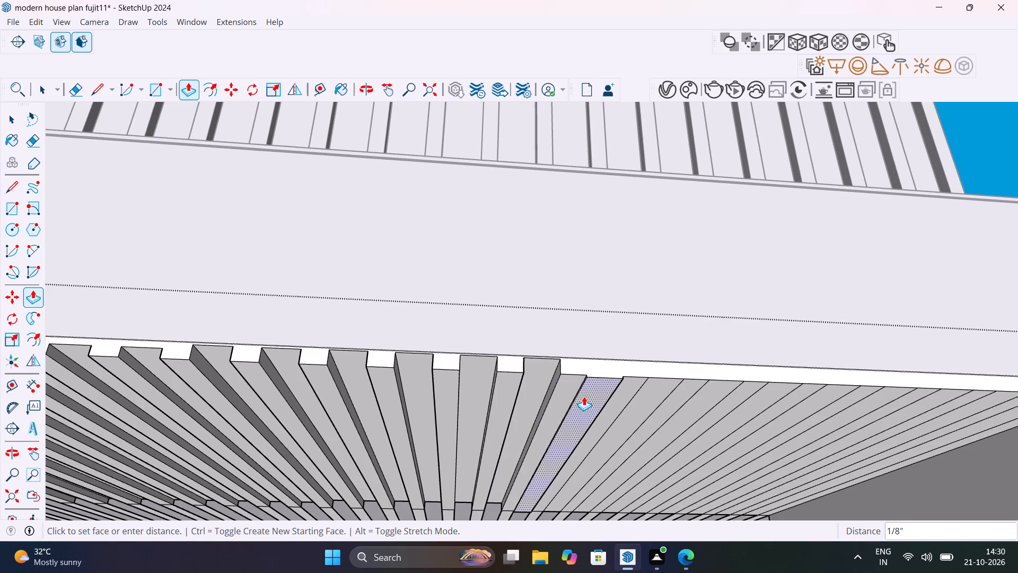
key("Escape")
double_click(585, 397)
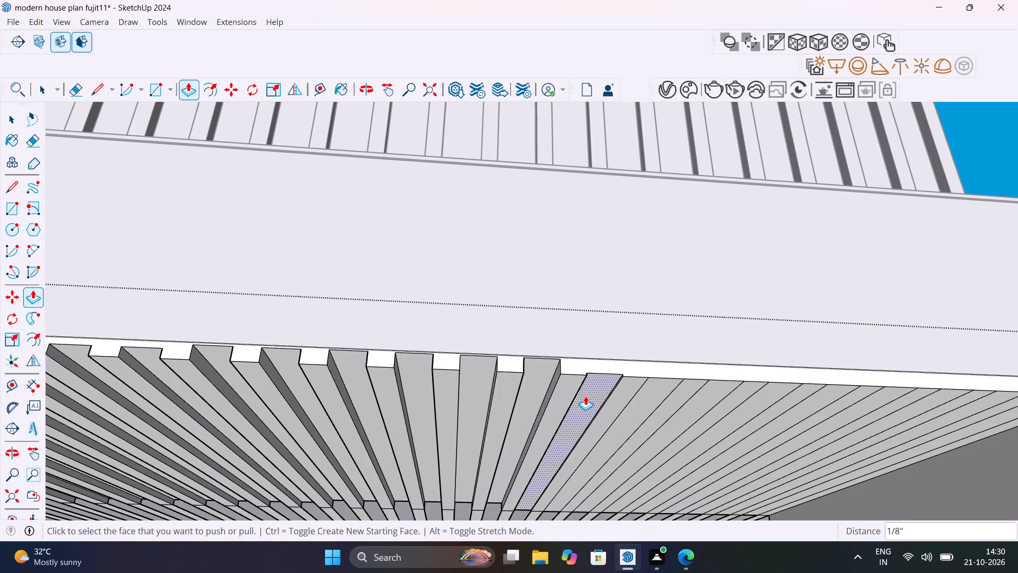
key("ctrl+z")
Cut the next alternate ceiling groove level with the adjacent groove face, and repeat that depth on the four following alternate faces.
left_click(586, 398)
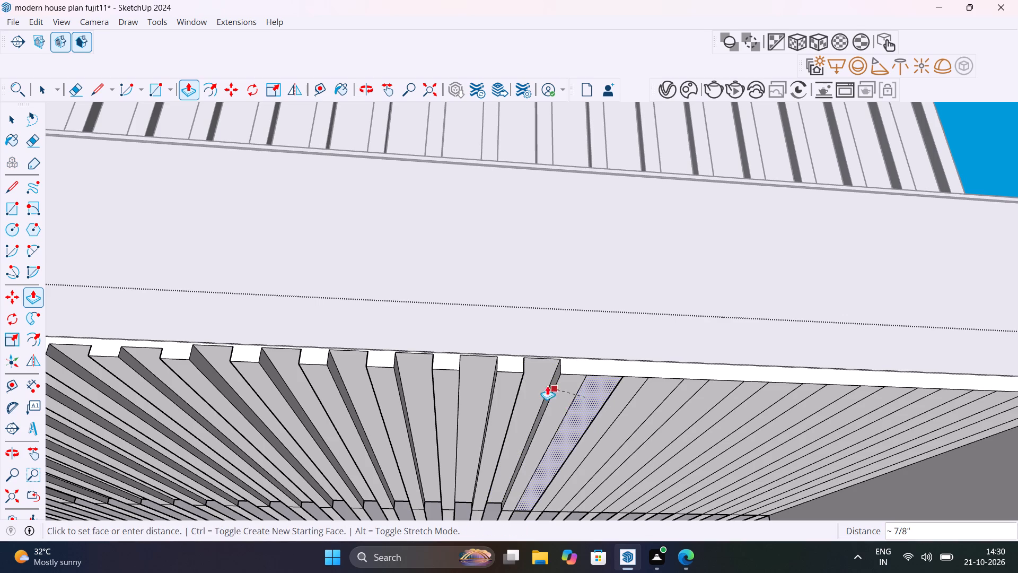
left_click(538, 375)
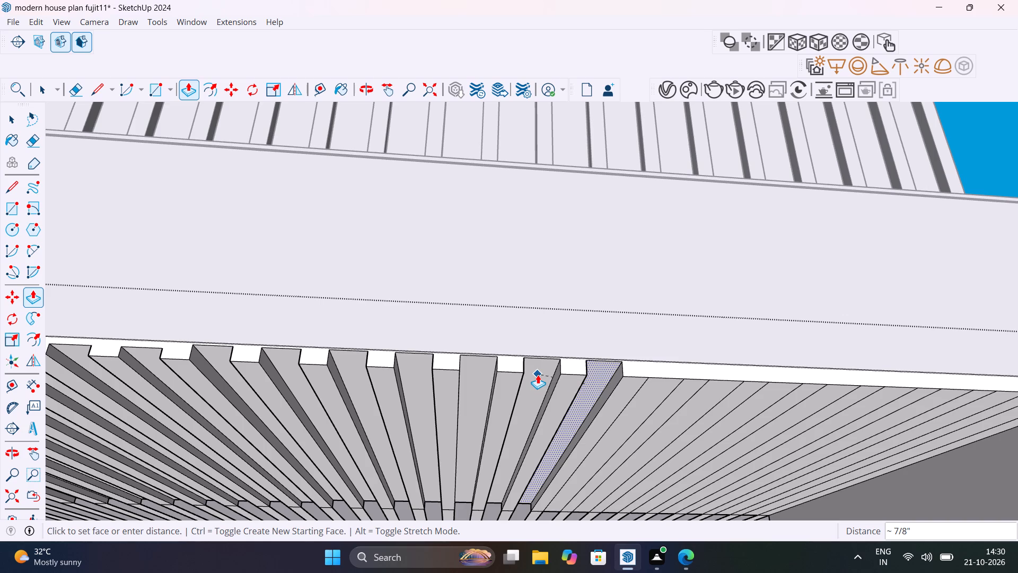
double_click(648, 395)
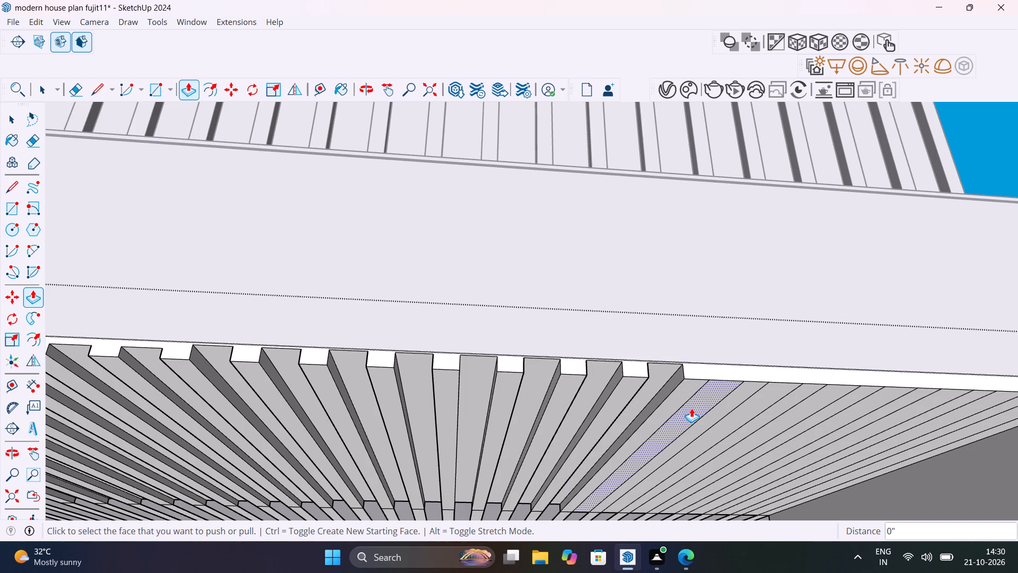
double_click(694, 407)
middle_click_drag(695, 405, 481, 400)
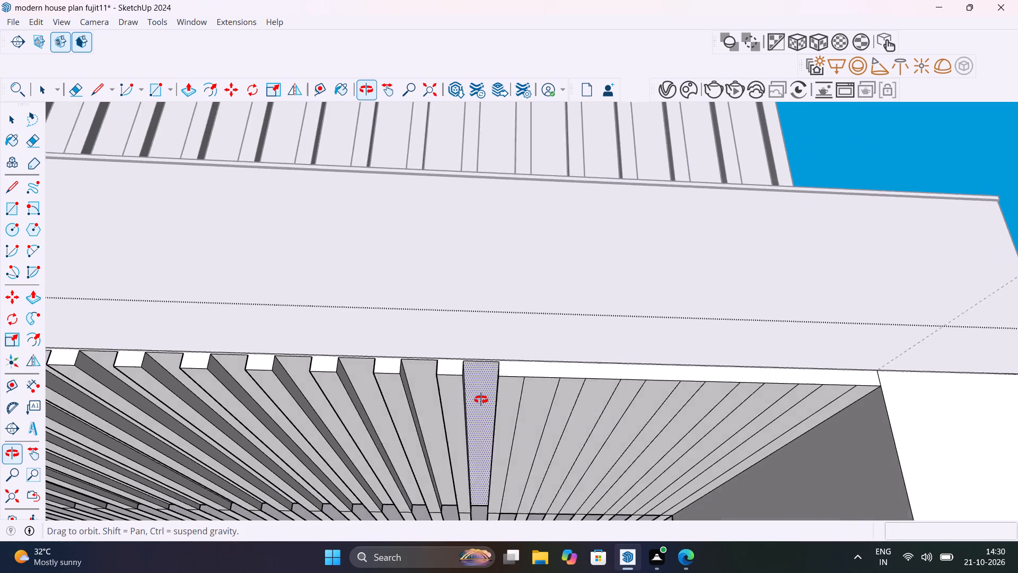
middle_click_drag(481, 400, 456, 378)
double_click(537, 390)
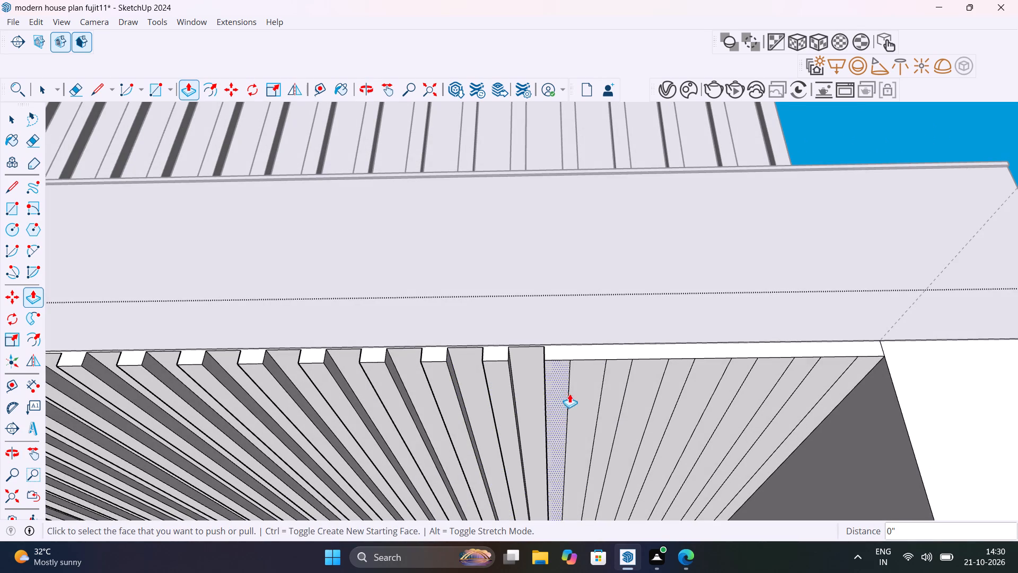
double_click(580, 395)
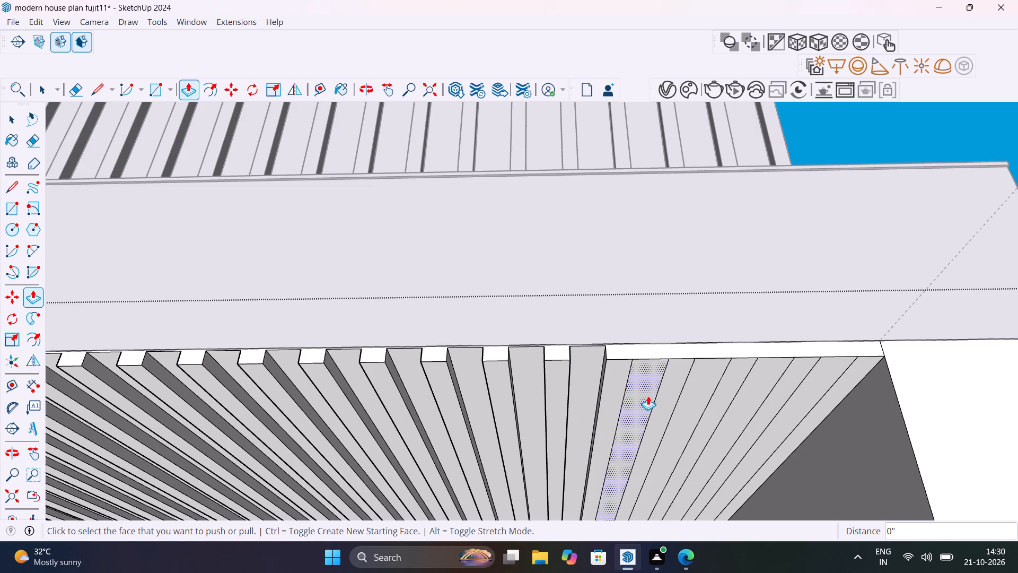
Cut the next alternate ceiling groove level with a neighbouring groove face, and repeat that depth on the two following alternate faces.
double_click(648, 396)
key("ctrl+z")
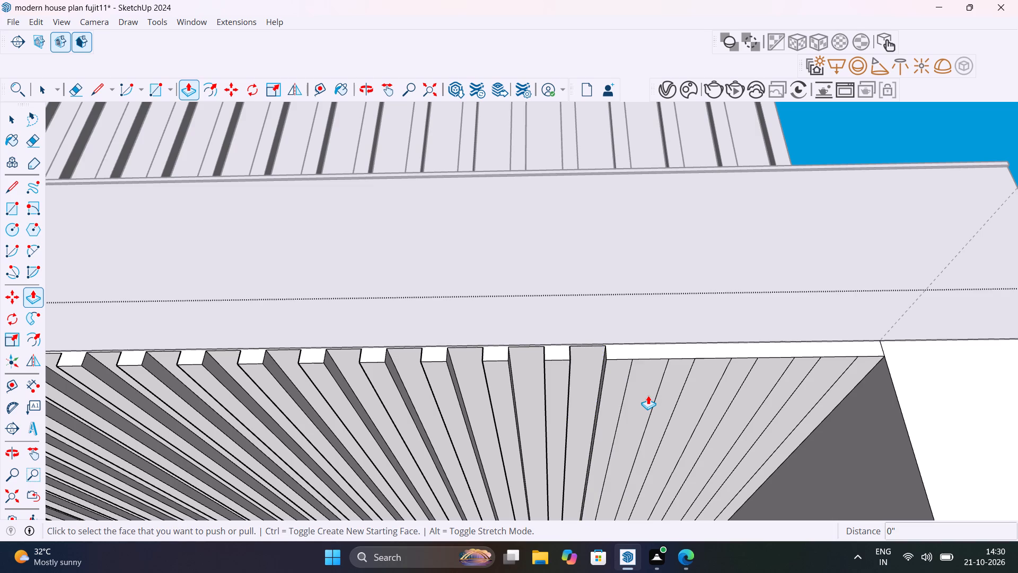
left_click(648, 395)
left_click(587, 371)
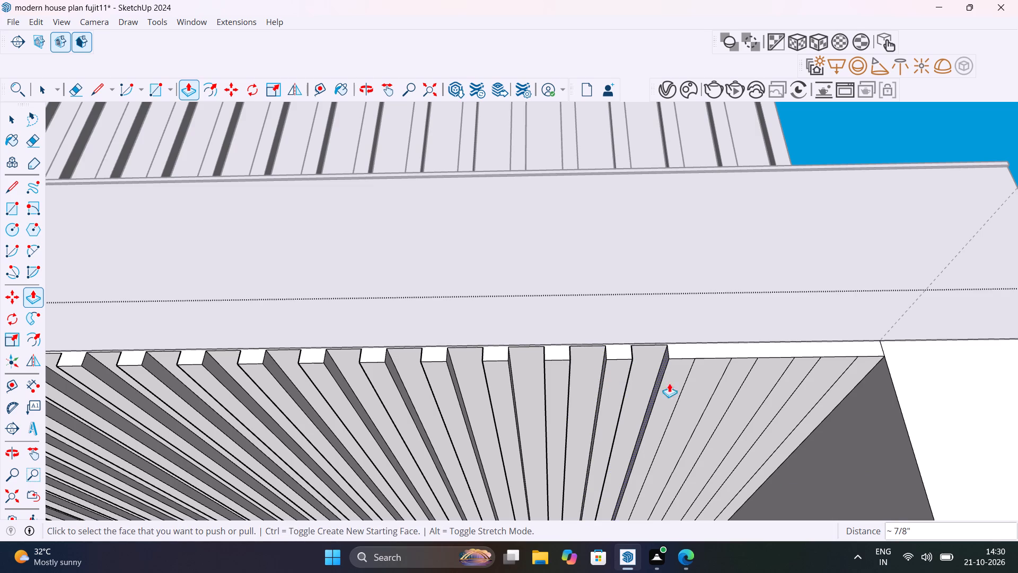
double_click(694, 385)
double_click(746, 398)
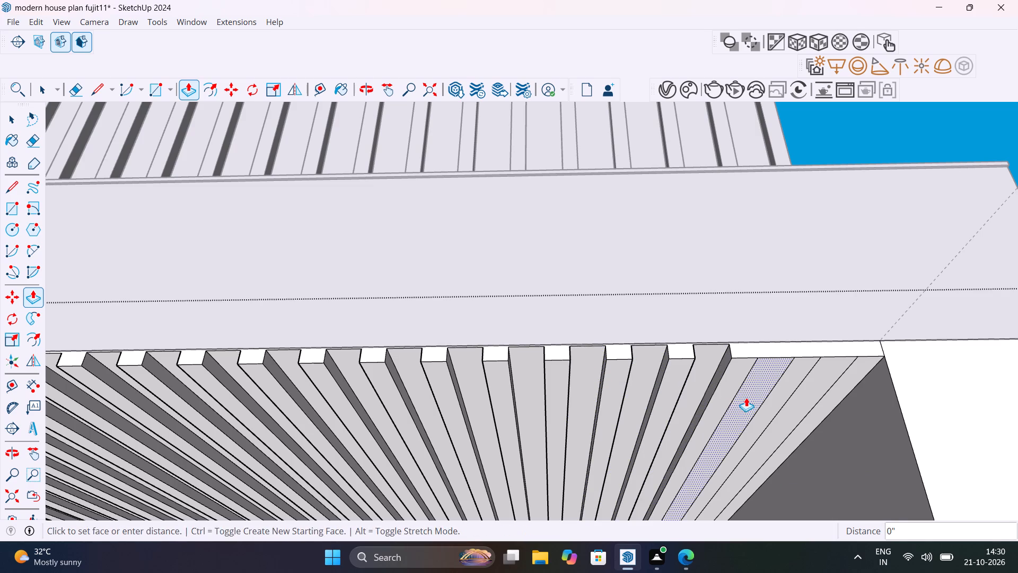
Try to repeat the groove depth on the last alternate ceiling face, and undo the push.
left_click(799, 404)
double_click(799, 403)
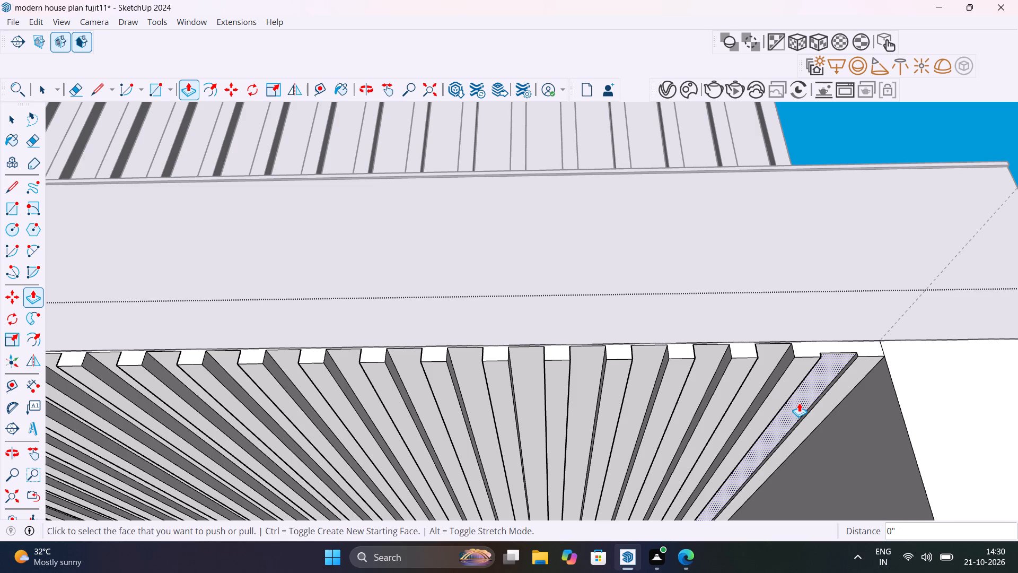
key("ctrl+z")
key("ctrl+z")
Cut the last alternate ceiling groove level with the adjacent groove face, and leave the ceiling panel group.
left_click(799, 403)
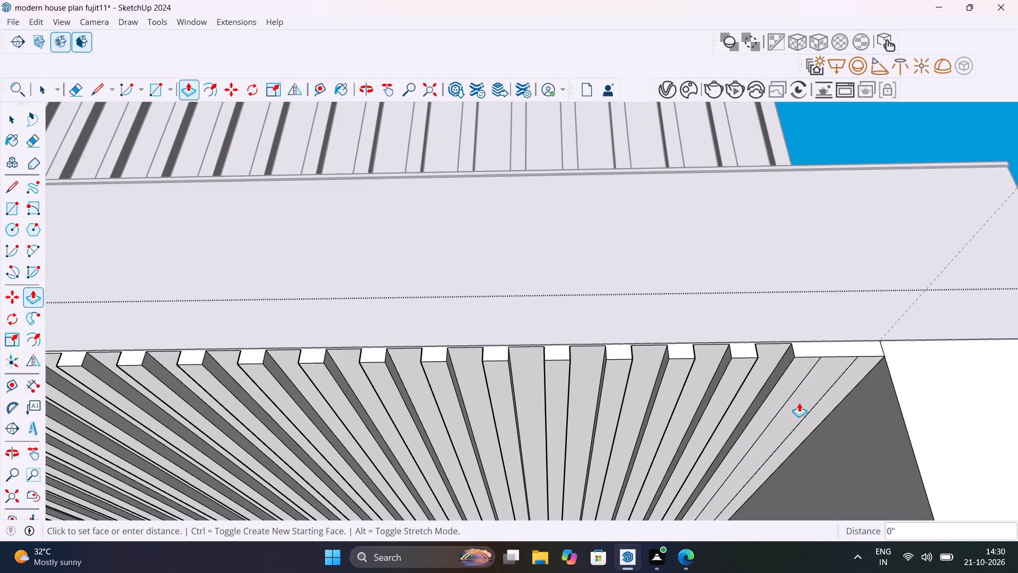
left_click(764, 353)
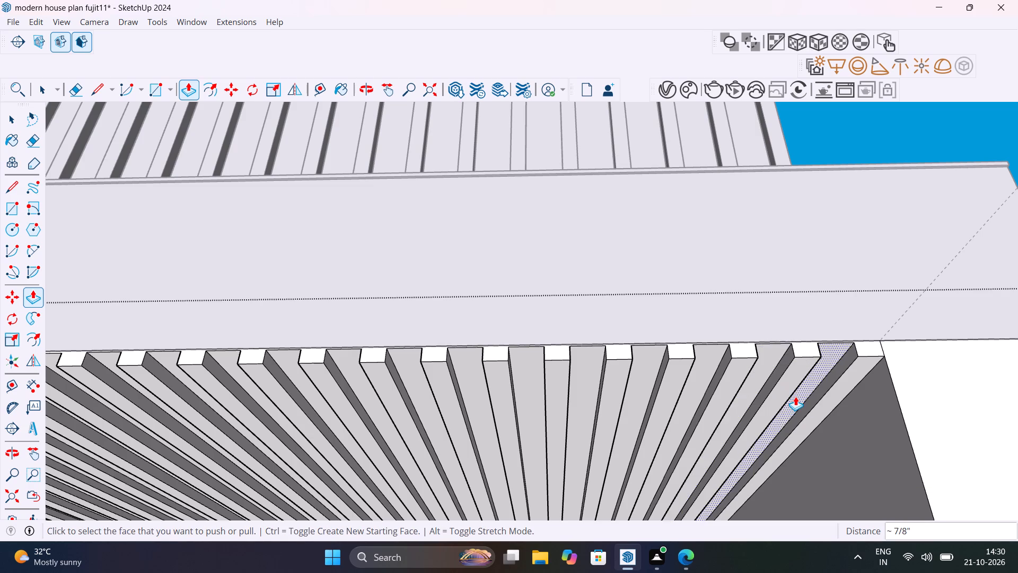
scroll(795, 395, "down", 16)
key("space")
scroll(778, 376, "down", 13)
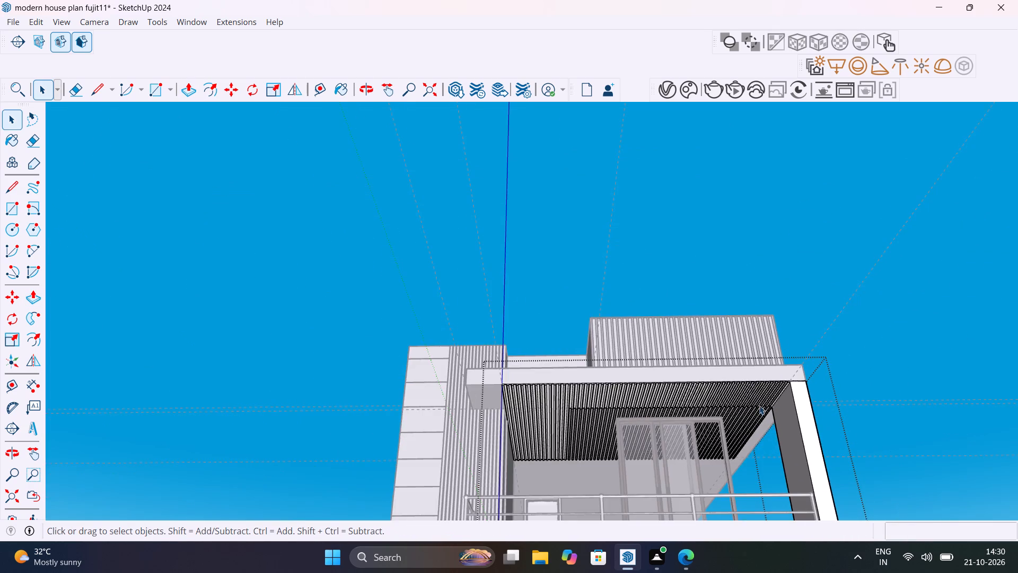
middle_click_drag(759, 404, 801, 455)
left_click(877, 358)
Explode the grooved ceiling panel group under the balcony's roof overhang and clear the selection.
middle_click_drag(686, 433, 733, 477)
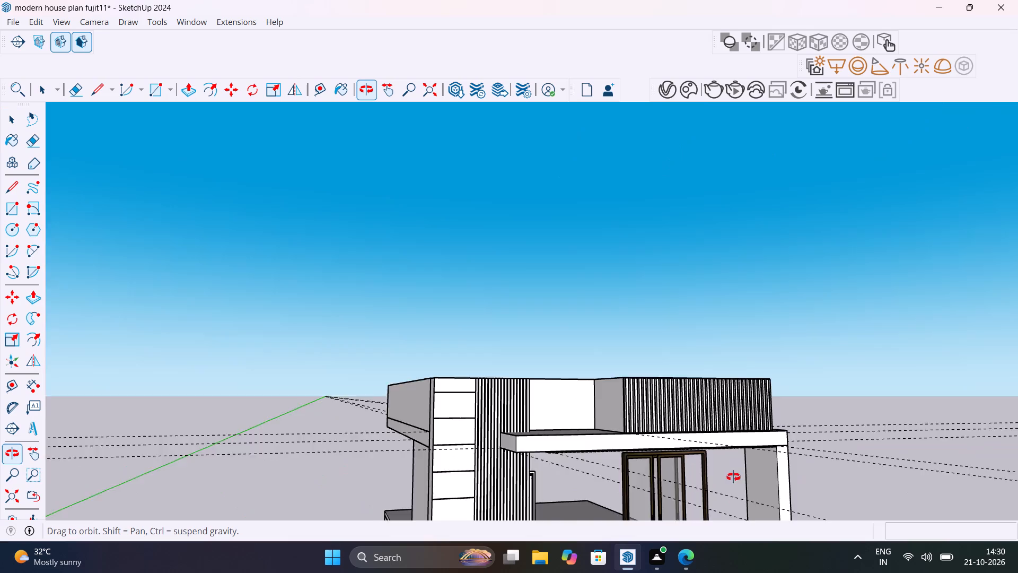
middle_click_drag(733, 477, 580, 407)
middle_click_drag(519, 274, 530, 108)
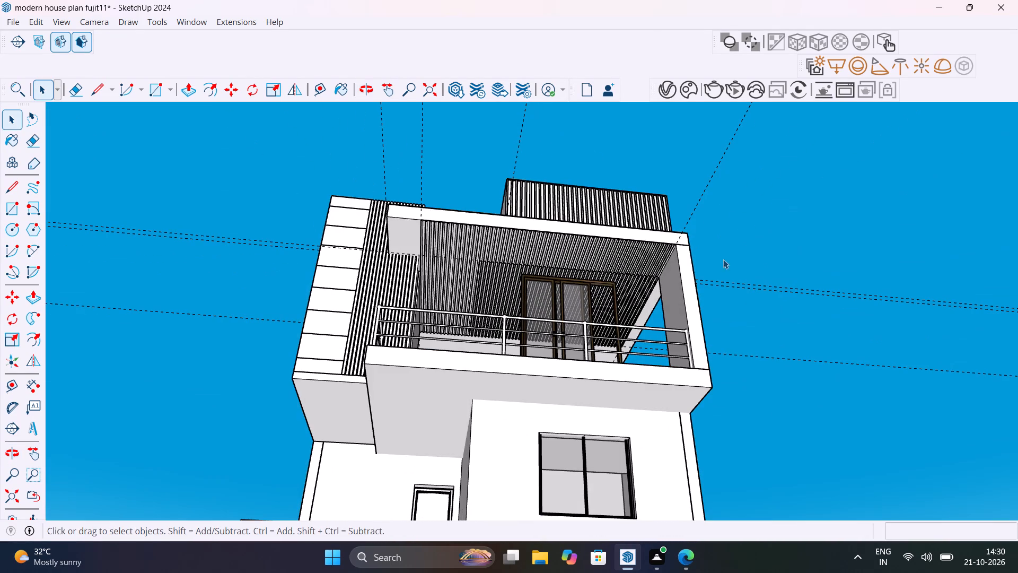
scroll(575, 283, "up", 10)
middle_click_drag(438, 304, 595, 357)
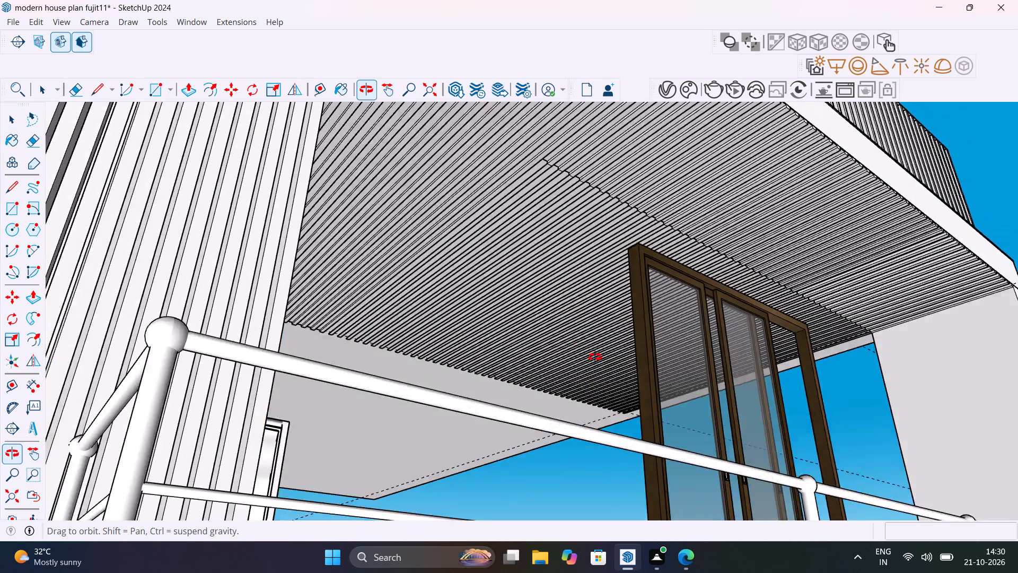
middle_click_drag(595, 357, 595, 358)
scroll(556, 223, "up", 11)
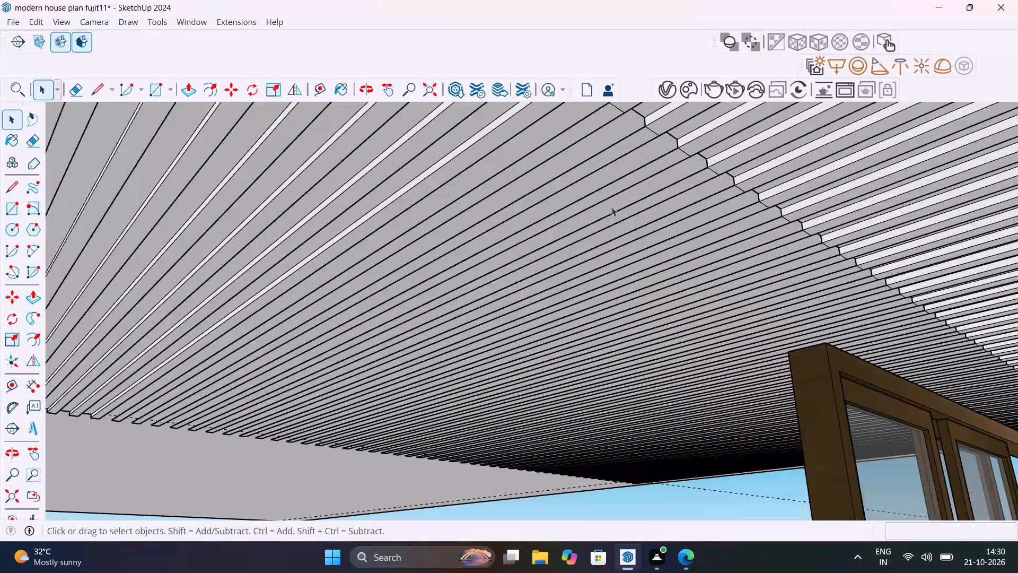
left_click(621, 187)
scroll(655, 219, "down", 14)
right_click(655, 219)
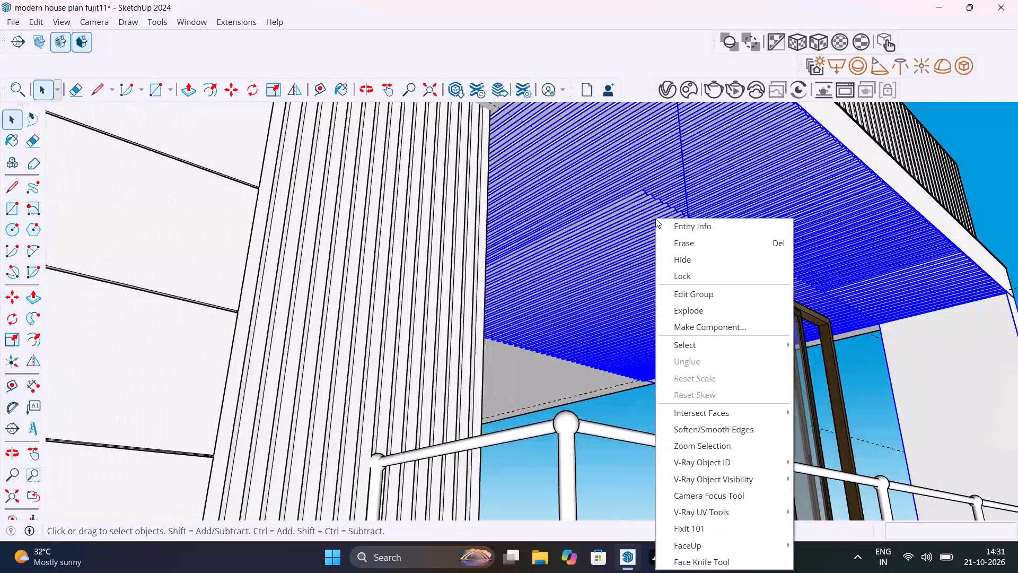
left_click(705, 312)
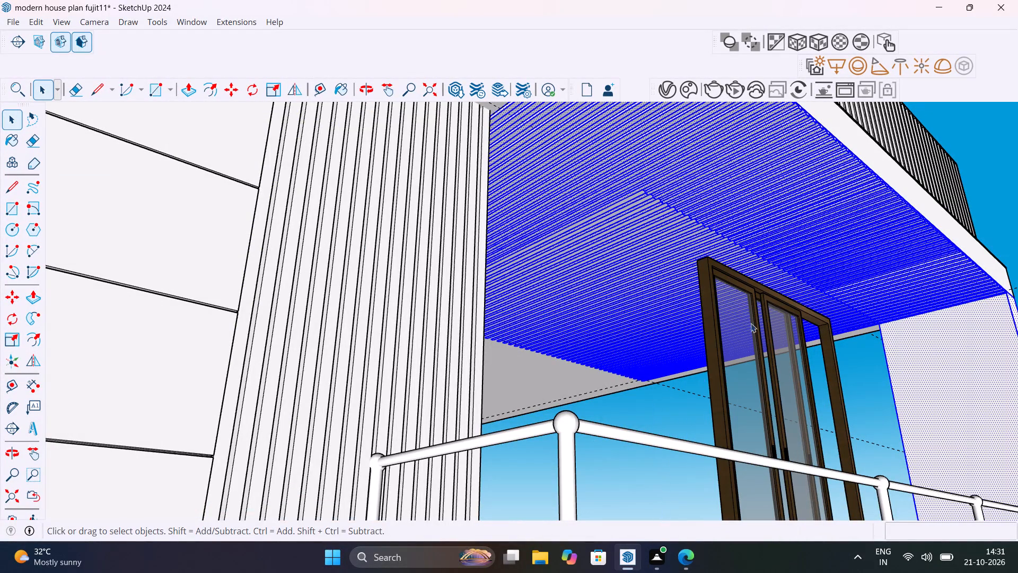
left_click(1001, 205)
Delete a block of strip faces and edges from the ceiling's inner section, behind the stepped edge near the sliding door.
scroll(648, 199, "up", 4)
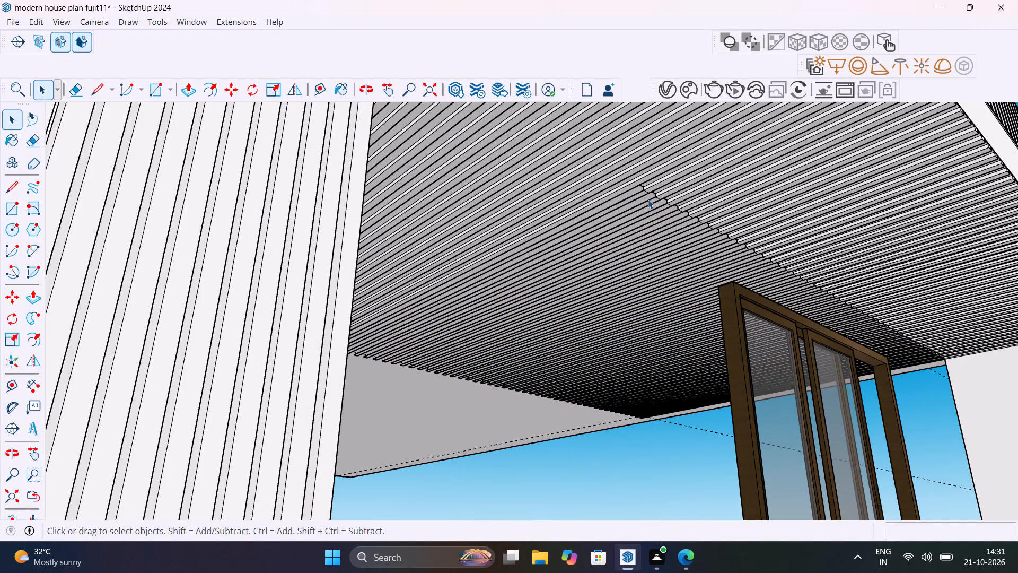
middle_click_drag(650, 208, 493, 223)
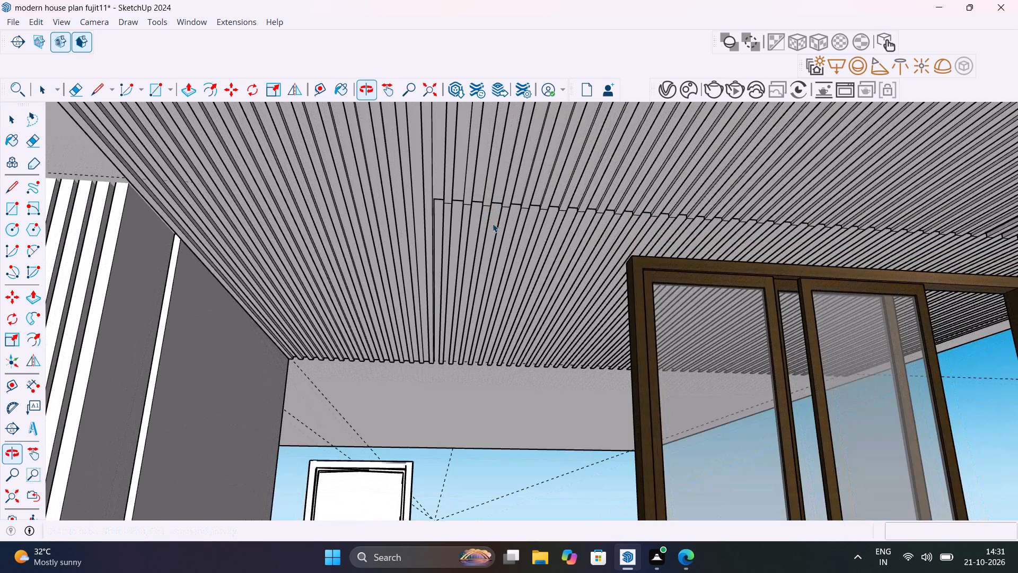
scroll(446, 200, "up", 10)
scroll(508, 232, "up", 1)
middle_click_drag(508, 232, 673, 210)
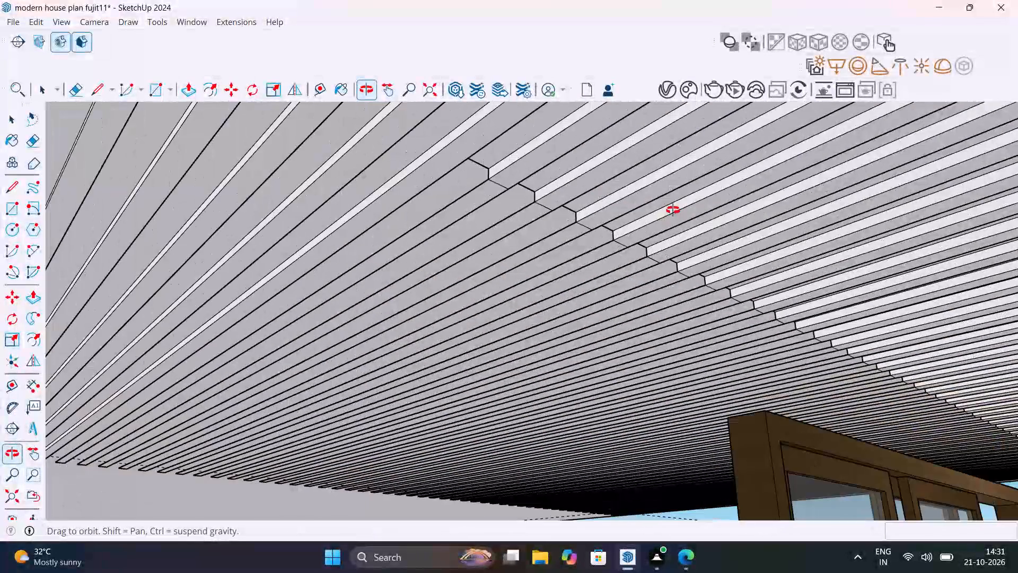
middle_click_drag(673, 210, 724, 208)
left_click(479, 195)
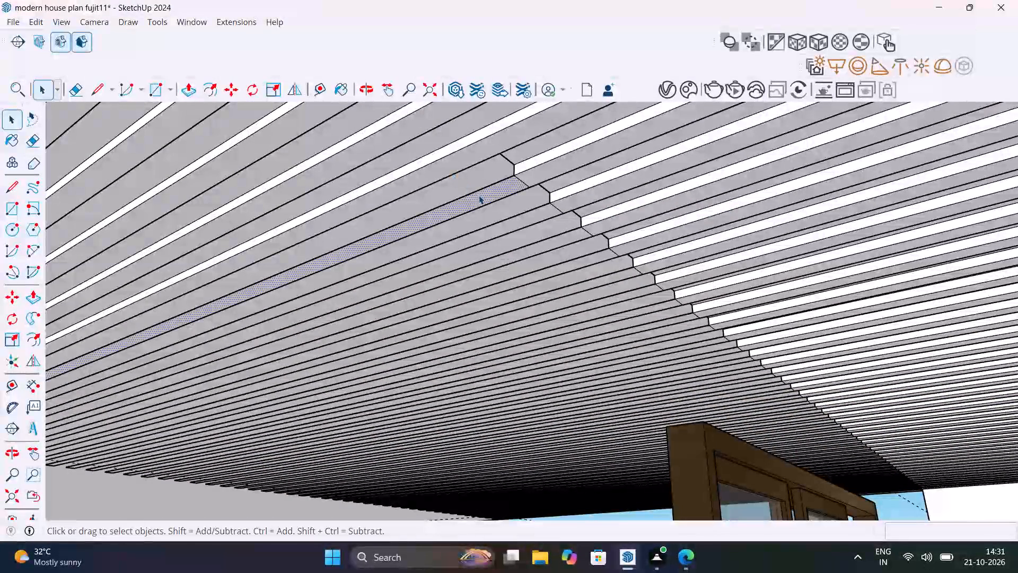
middle_click_drag(543, 207, 651, 122)
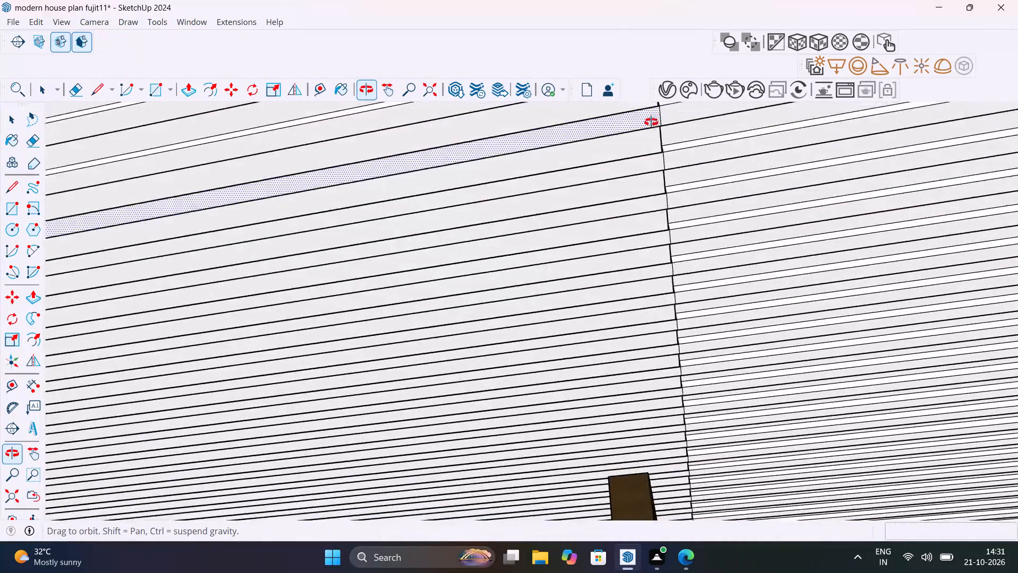
middle_click_drag(651, 122, 689, 203)
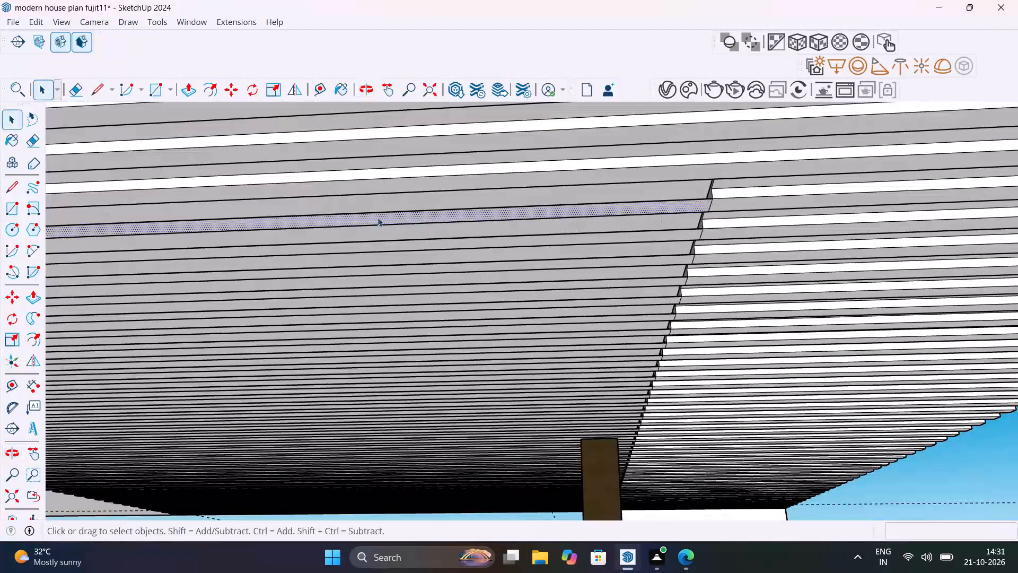
left_click_drag(291, 225, 468, 433)
left_click_drag(496, 447, 296, 290)
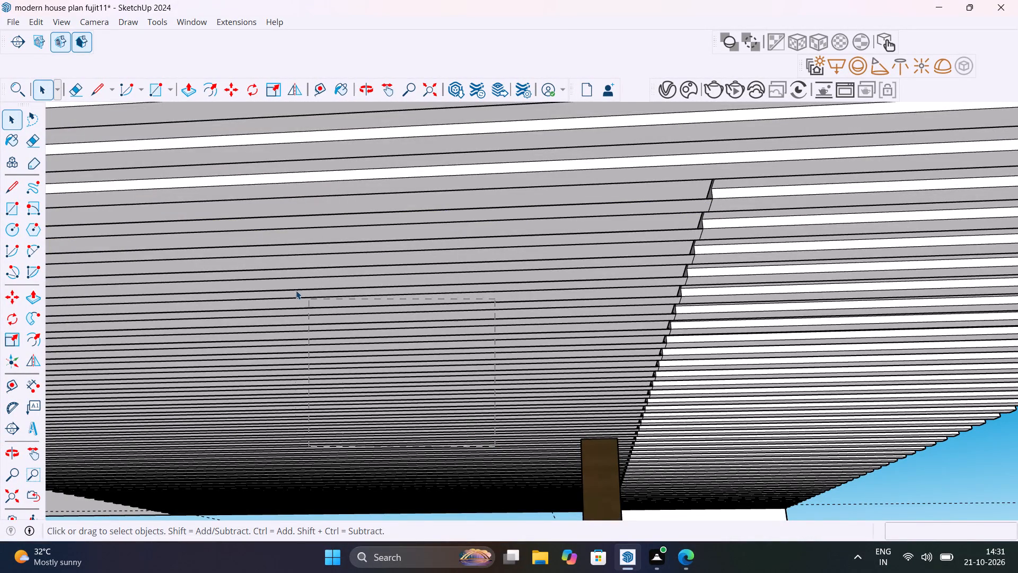
left_click_drag(296, 290, 295, 290)
key("Delete")
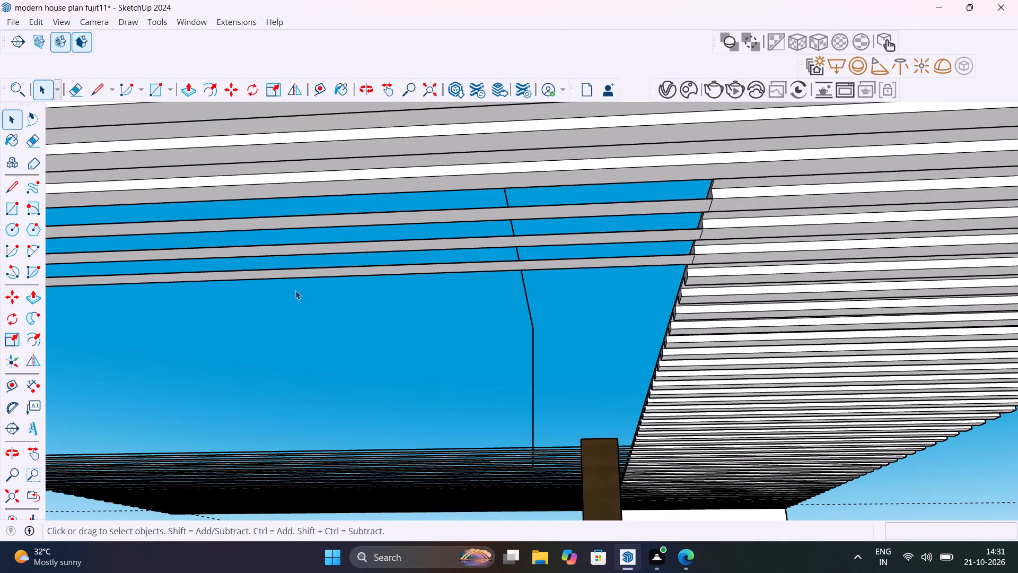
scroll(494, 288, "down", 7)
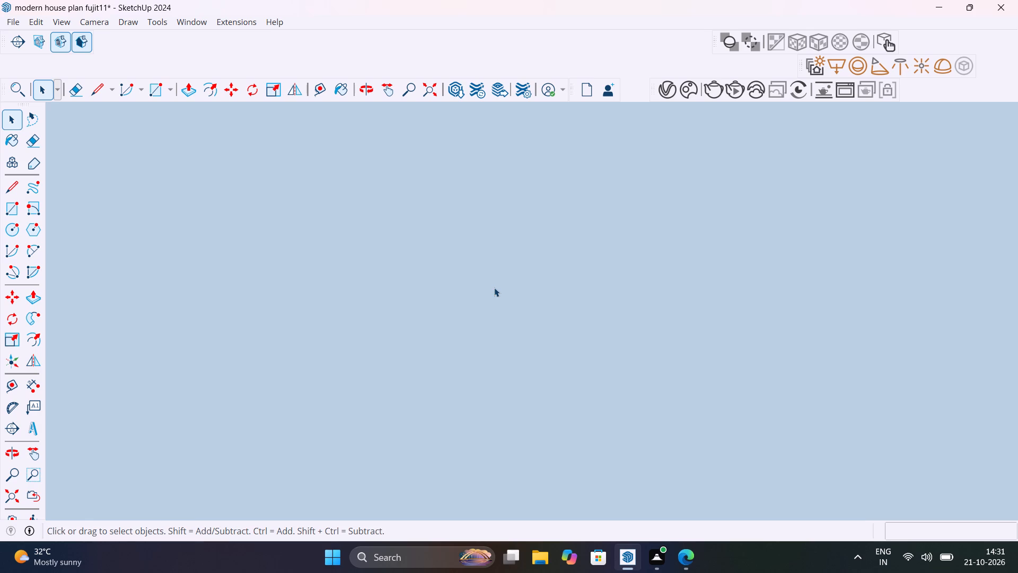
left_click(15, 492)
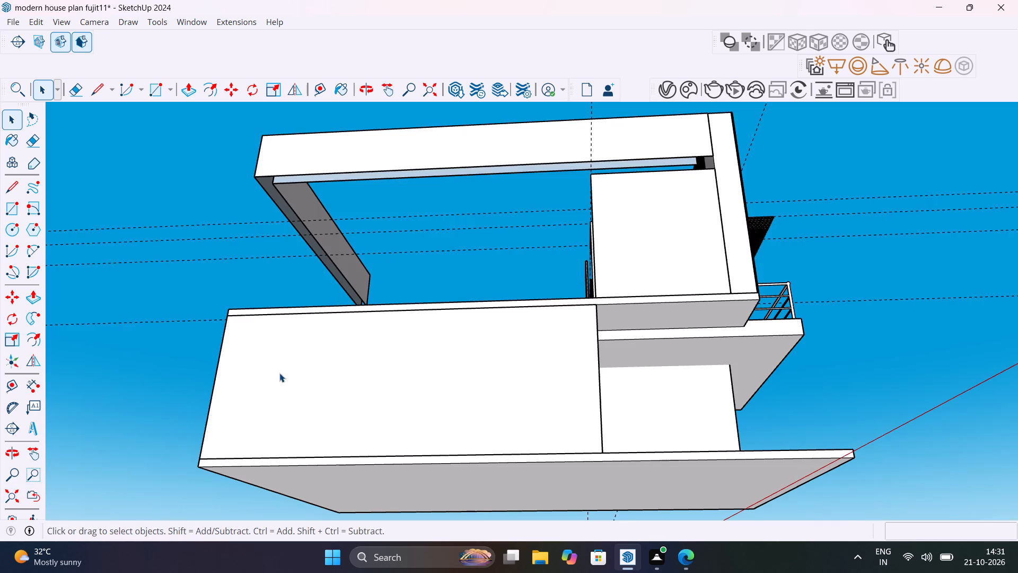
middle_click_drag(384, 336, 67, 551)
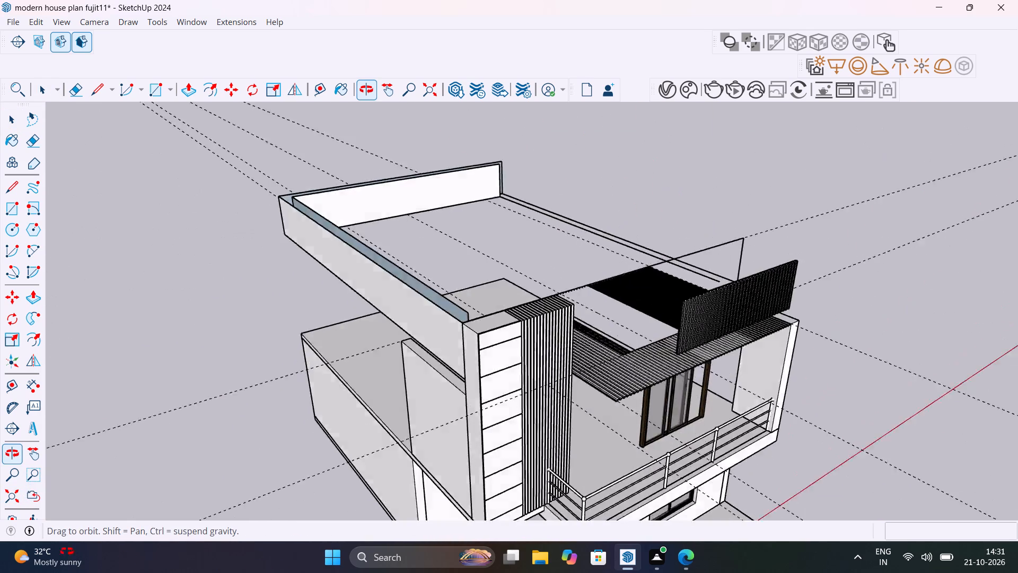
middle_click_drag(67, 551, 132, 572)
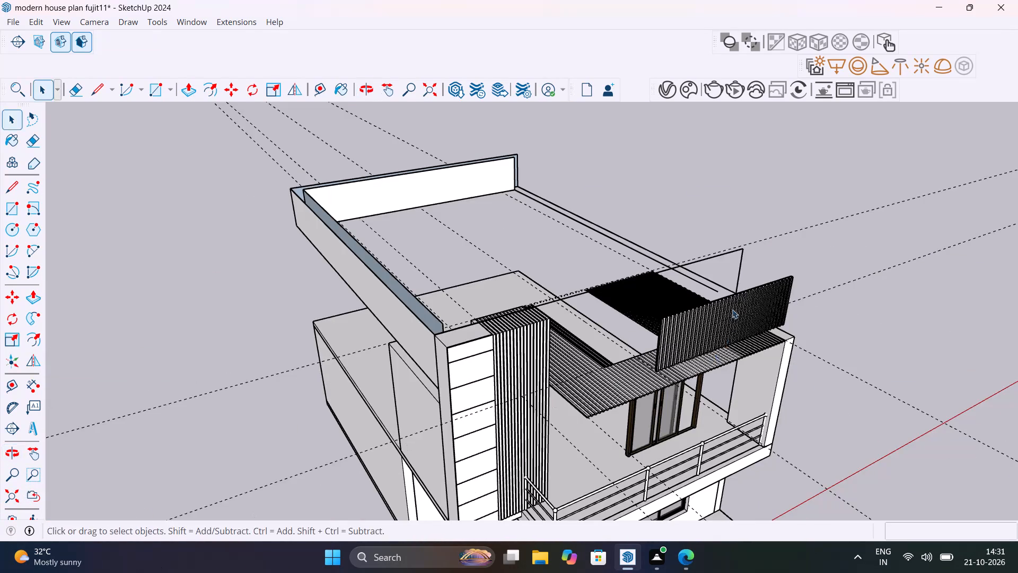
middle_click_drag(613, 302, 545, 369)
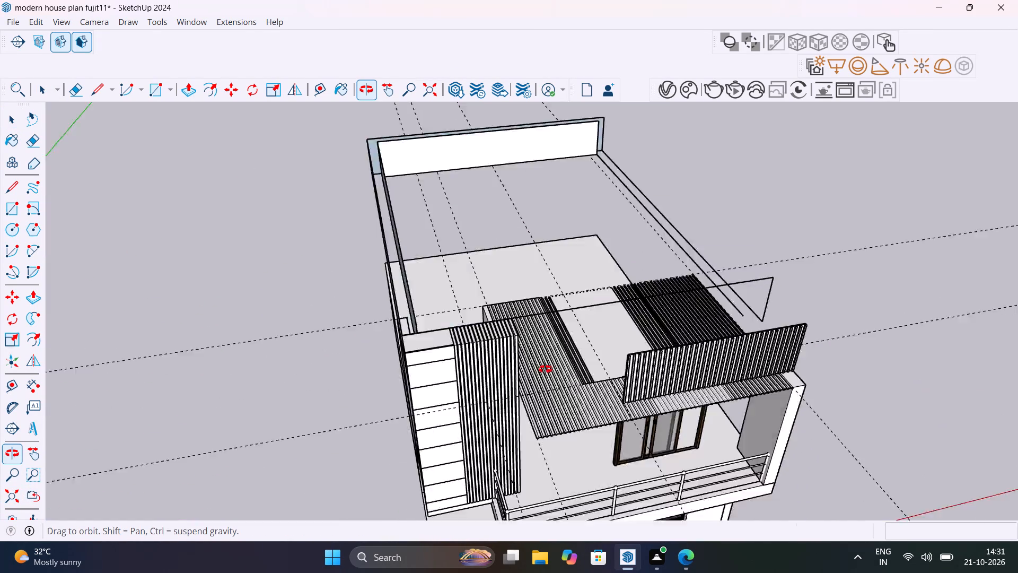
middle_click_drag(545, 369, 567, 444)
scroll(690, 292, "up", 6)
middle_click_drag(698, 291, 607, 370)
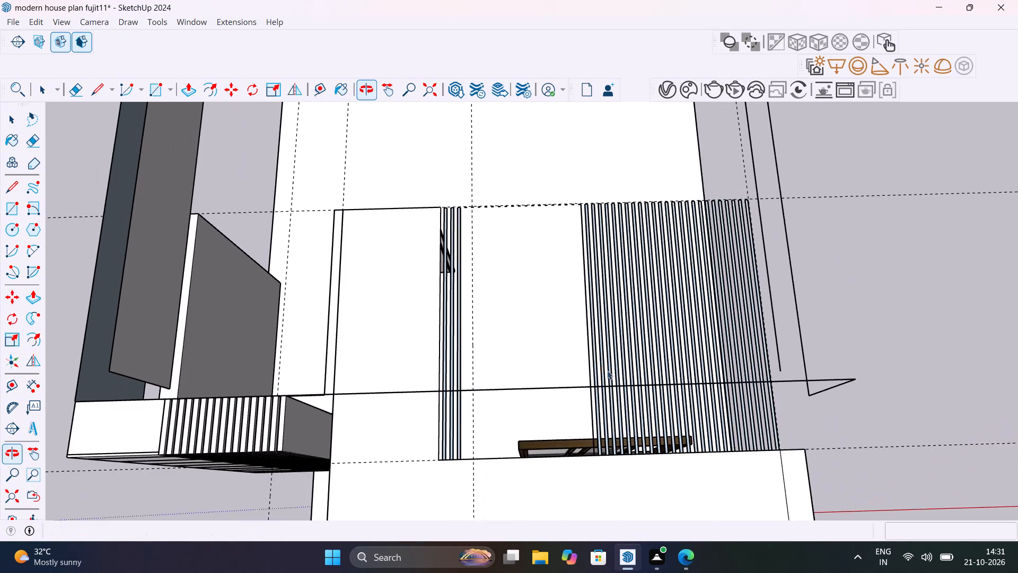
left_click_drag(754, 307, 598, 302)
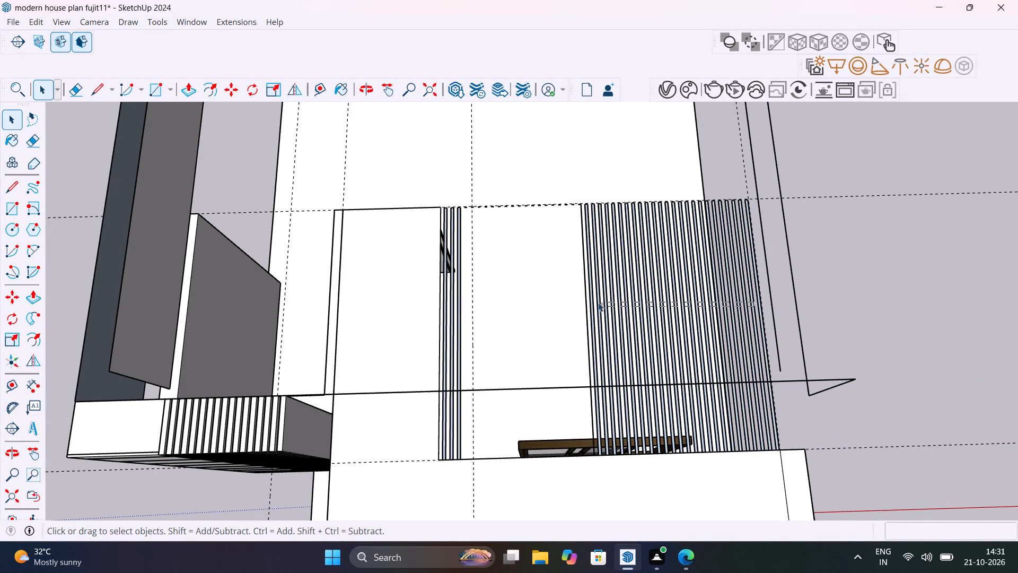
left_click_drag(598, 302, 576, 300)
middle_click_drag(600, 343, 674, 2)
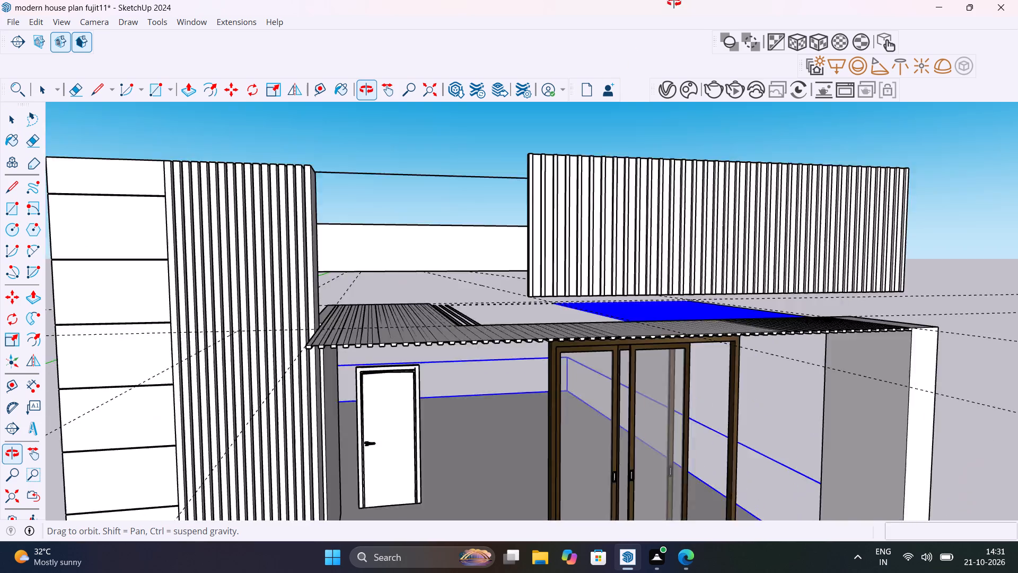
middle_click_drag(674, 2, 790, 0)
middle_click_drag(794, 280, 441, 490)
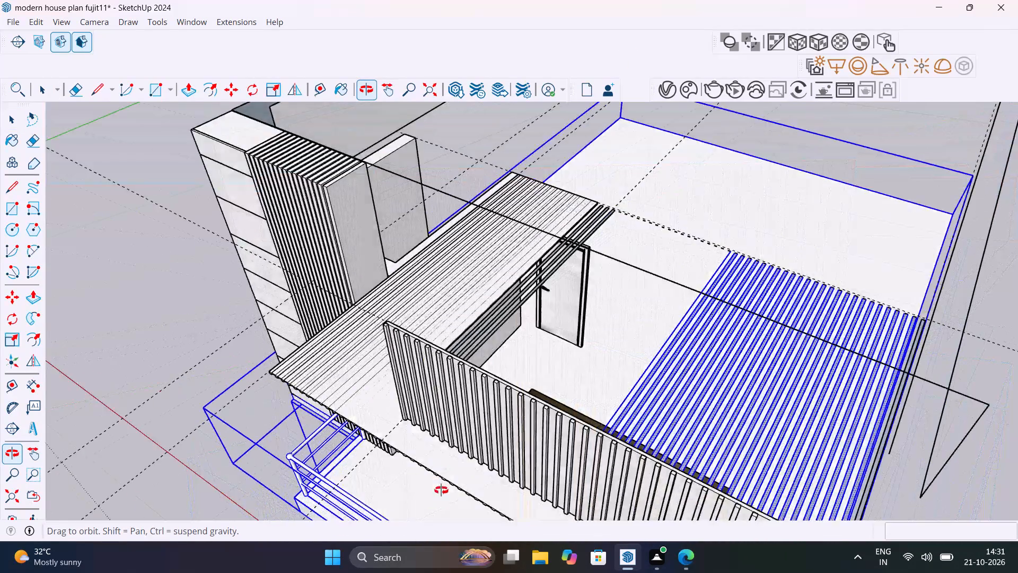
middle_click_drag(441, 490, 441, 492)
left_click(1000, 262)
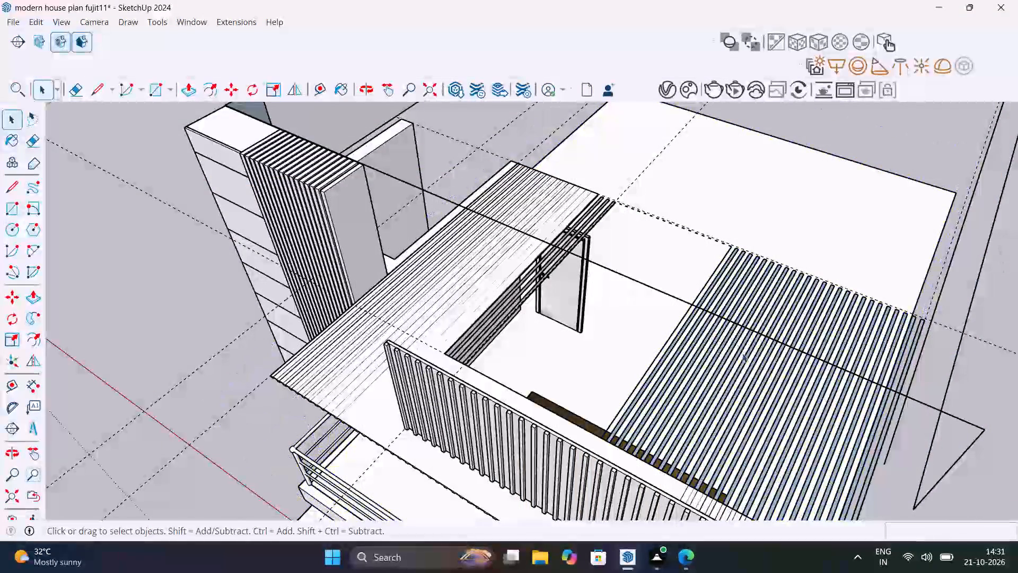
Delete the inner half of the ceiling strips behind the sliding door, together with the house-body and balcony-railing groups caught in the selection.
left_click_drag(765, 403, 646, 339)
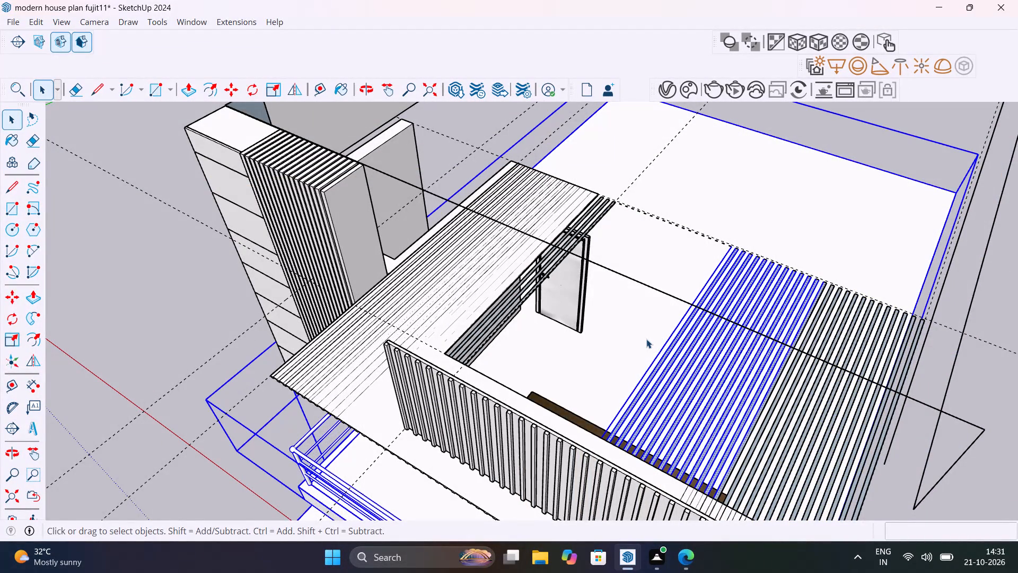
key("Delete")
Delete the three thin strips left along the ceiling's stepped inner edge, beside the interior doors, including their leftover edges.
middle_click_drag(712, 359, 712, 342)
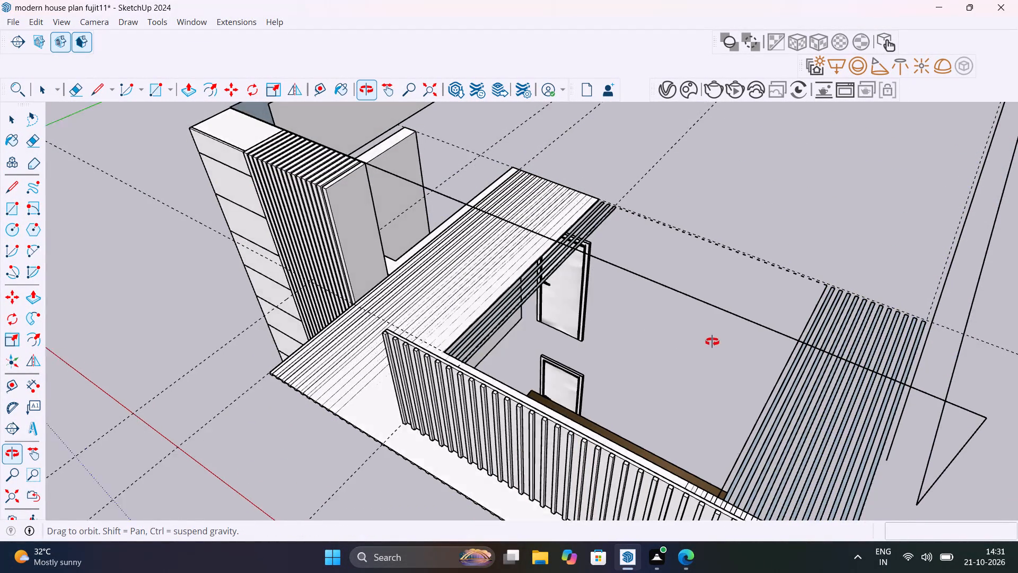
middle_click_drag(712, 342, 827, 211)
middle_click_drag(765, 343, 861, 146)
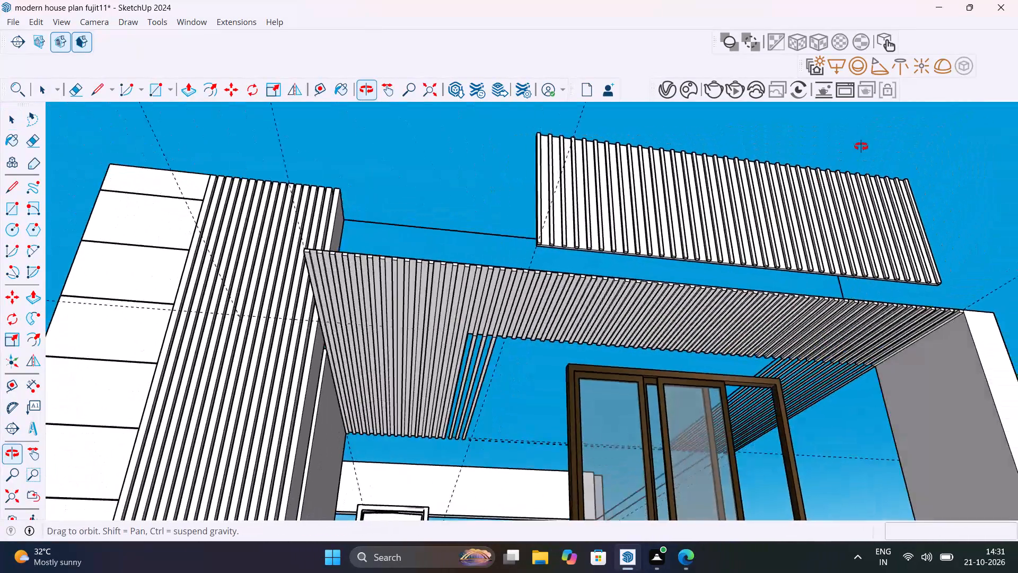
middle_click_drag(861, 146, 701, 566)
scroll(518, 308, "up", 4)
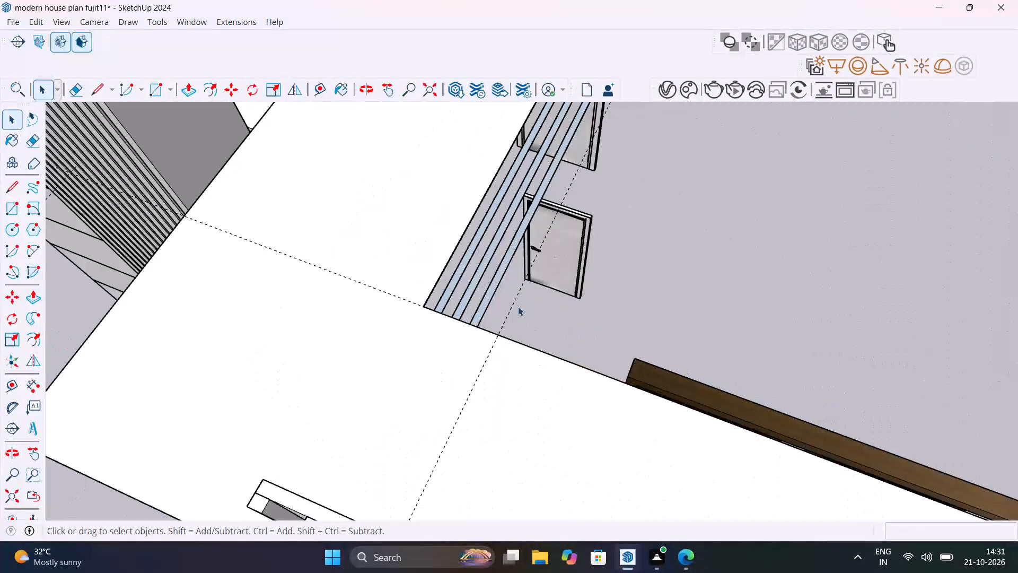
scroll(518, 307, "up", 1)
middle_click_drag(531, 313, 301, 405)
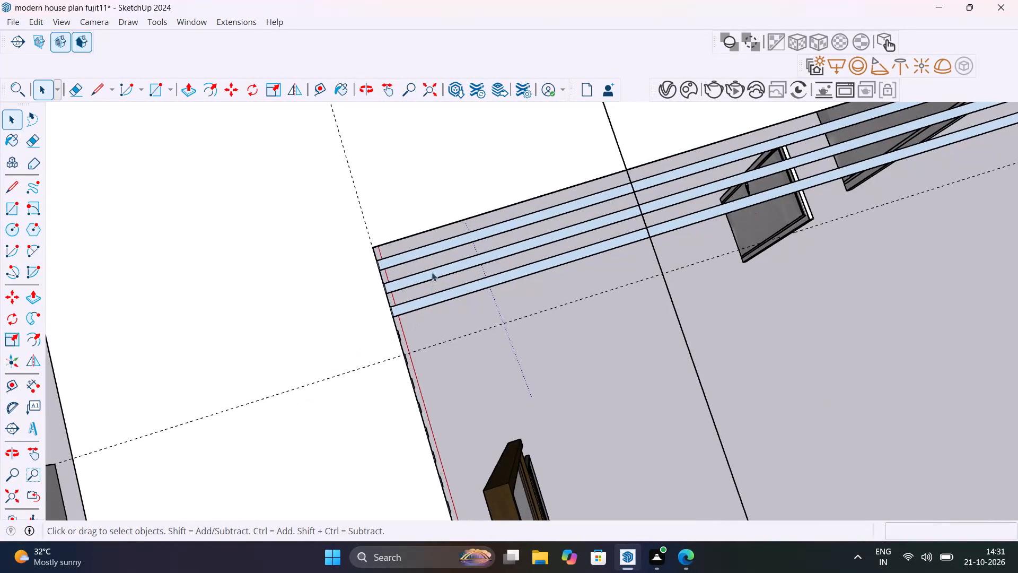
left_click(435, 250)
key("Delete")
left_click(435, 250)
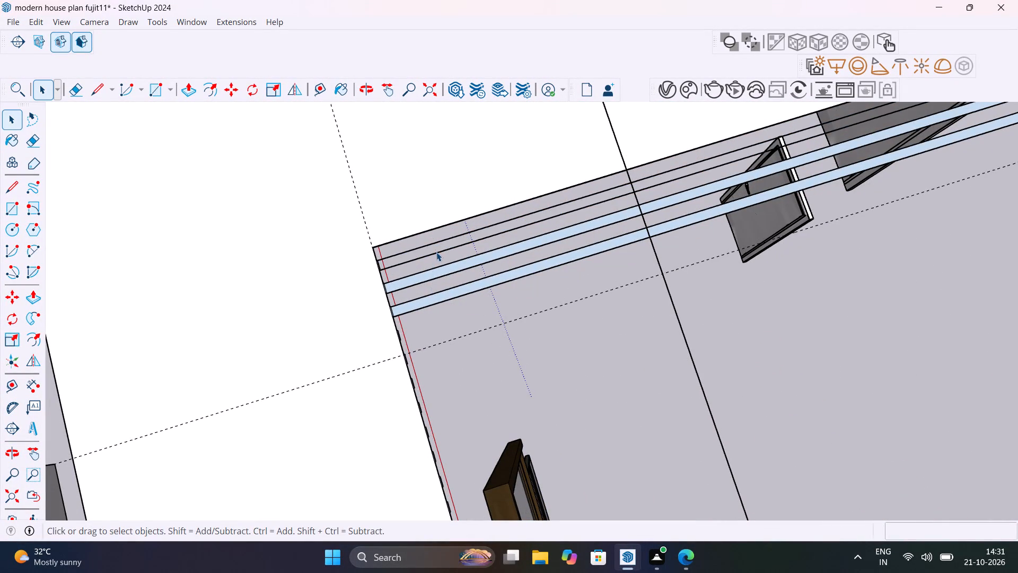
left_click(436, 252)
key("Delete")
left_click(438, 243)
key("Delete")
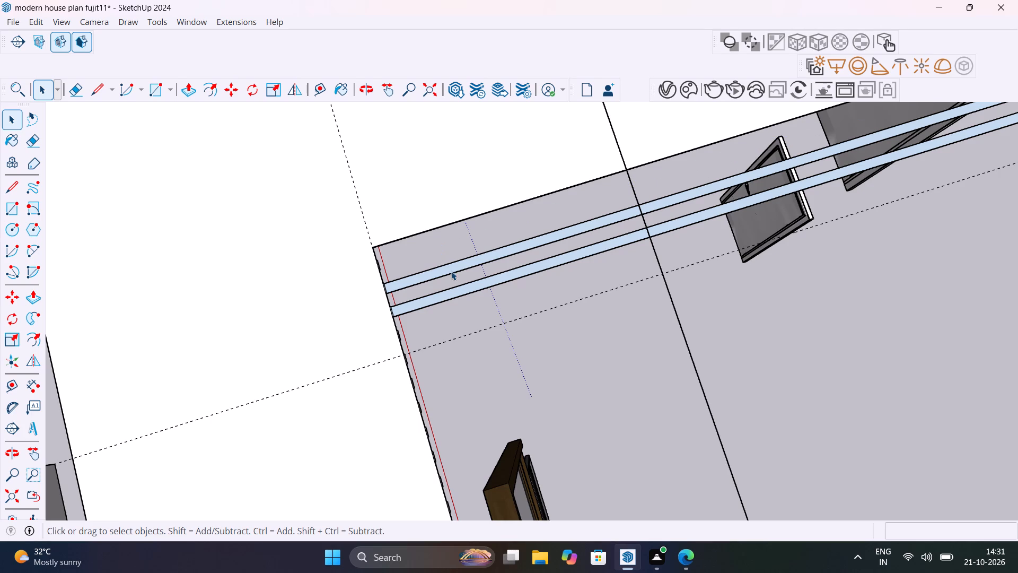
left_click_drag(441, 257, 502, 311)
left_click_drag(502, 312, 418, 255)
key("Delete")
Delete the remaining block of strip faces and edges behind the ceiling, beside the side wall beyond the sliding door.
scroll(456, 266, "down", 12)
middle_click_drag(533, 335, 475, 244)
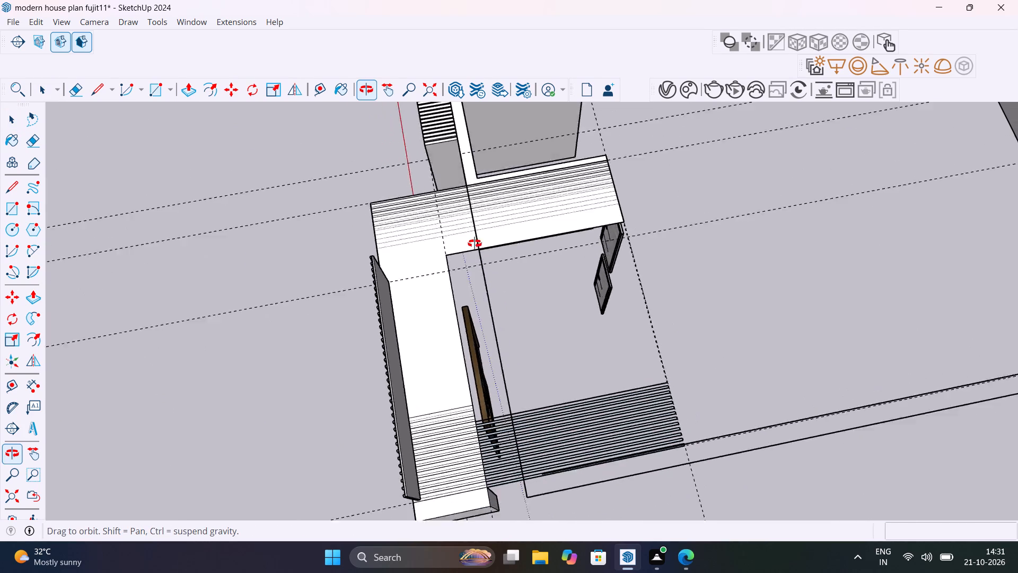
middle_click_drag(475, 244, 418, 134)
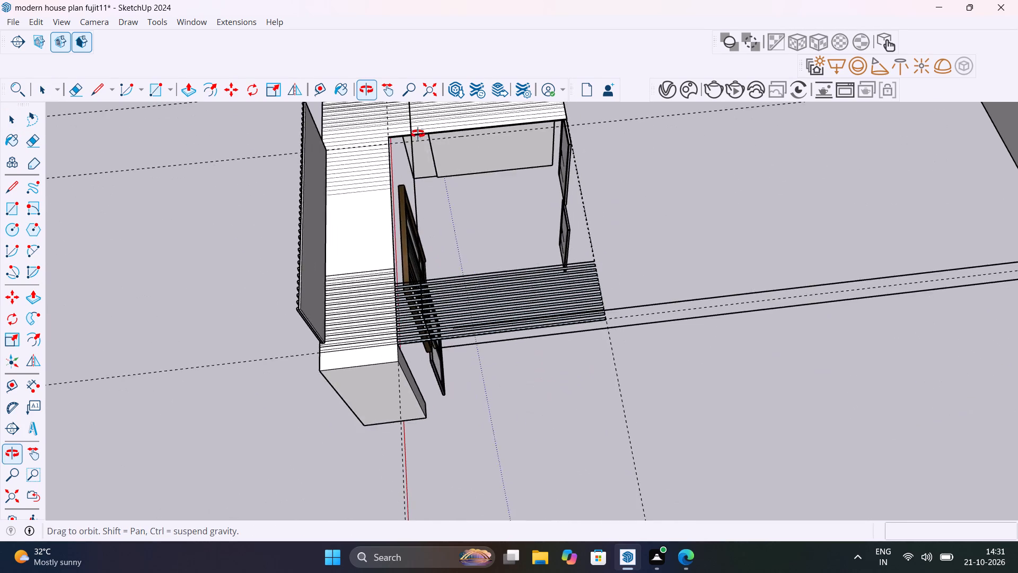
middle_click_drag(418, 134, 575, 171)
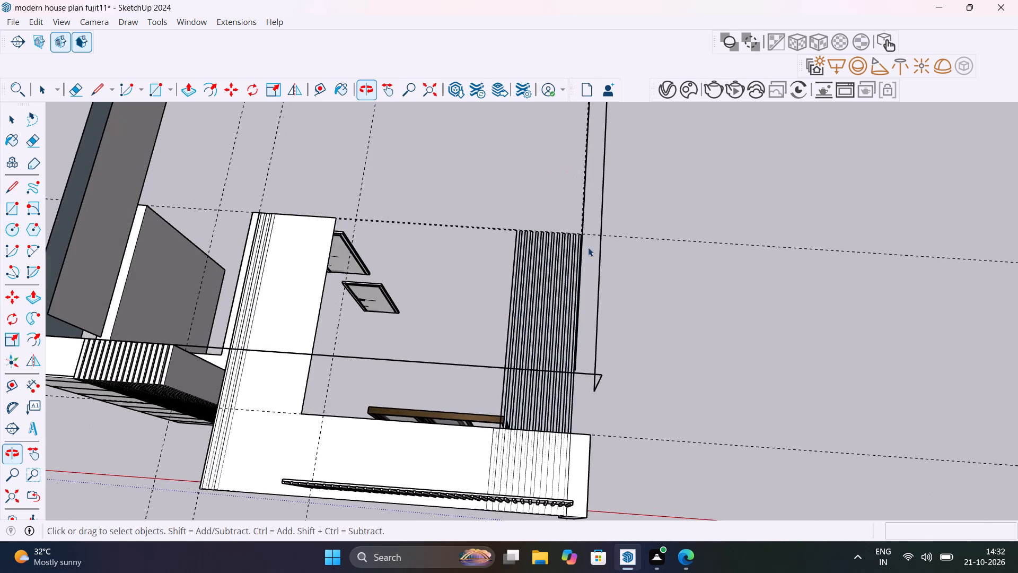
scroll(562, 315, "up", 6)
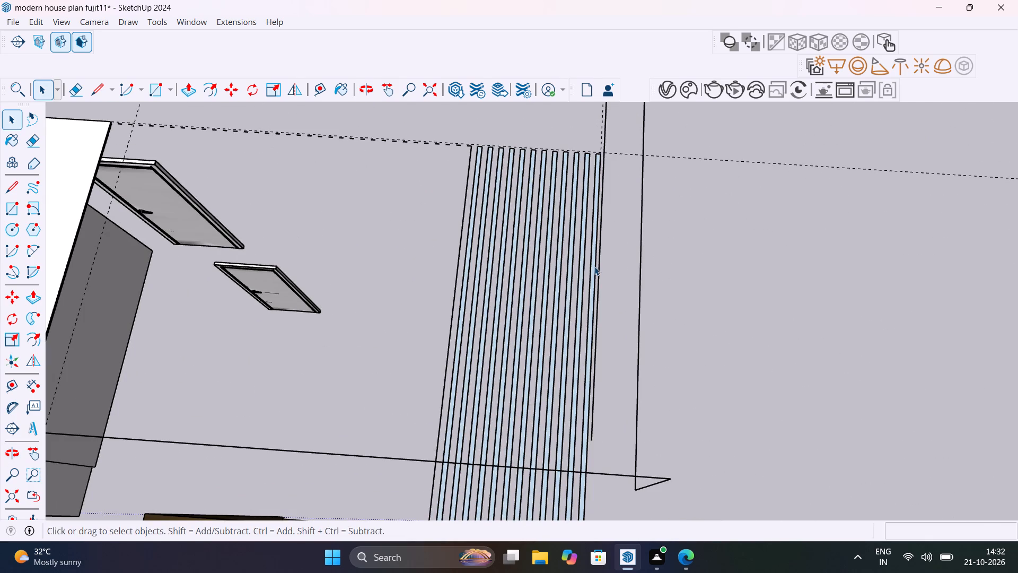
left_click_drag(594, 265, 419, 245)
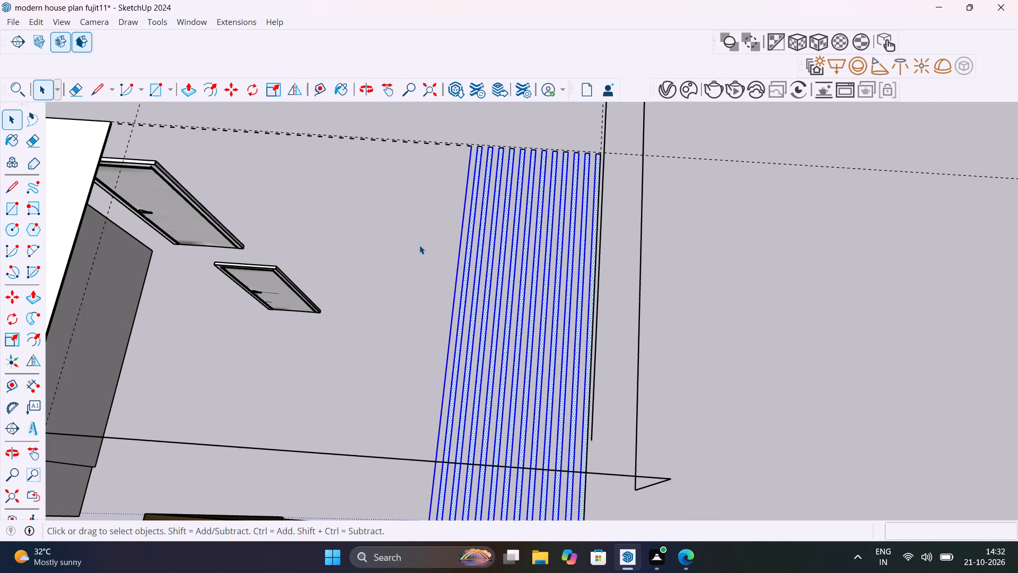
key("Delete")
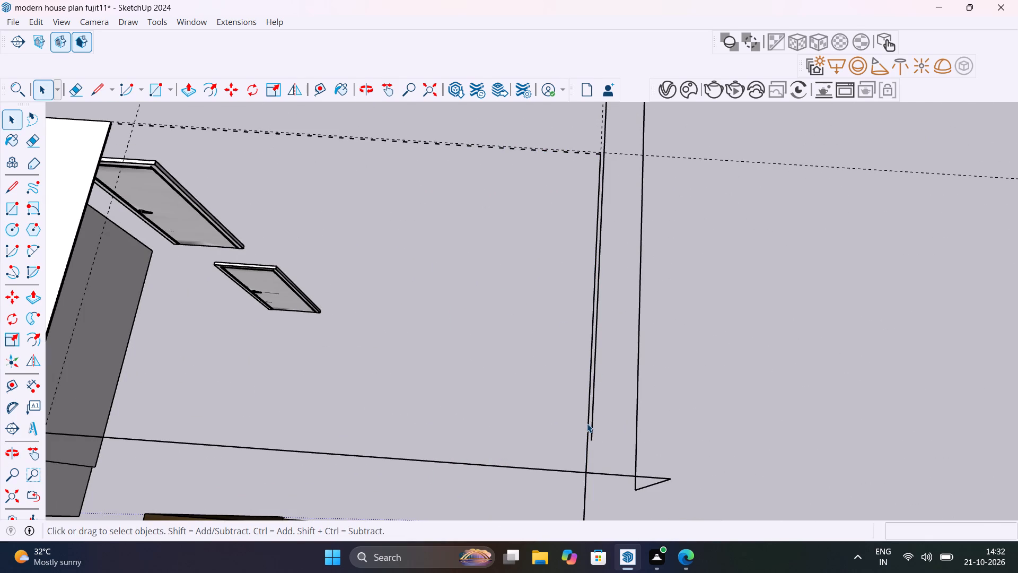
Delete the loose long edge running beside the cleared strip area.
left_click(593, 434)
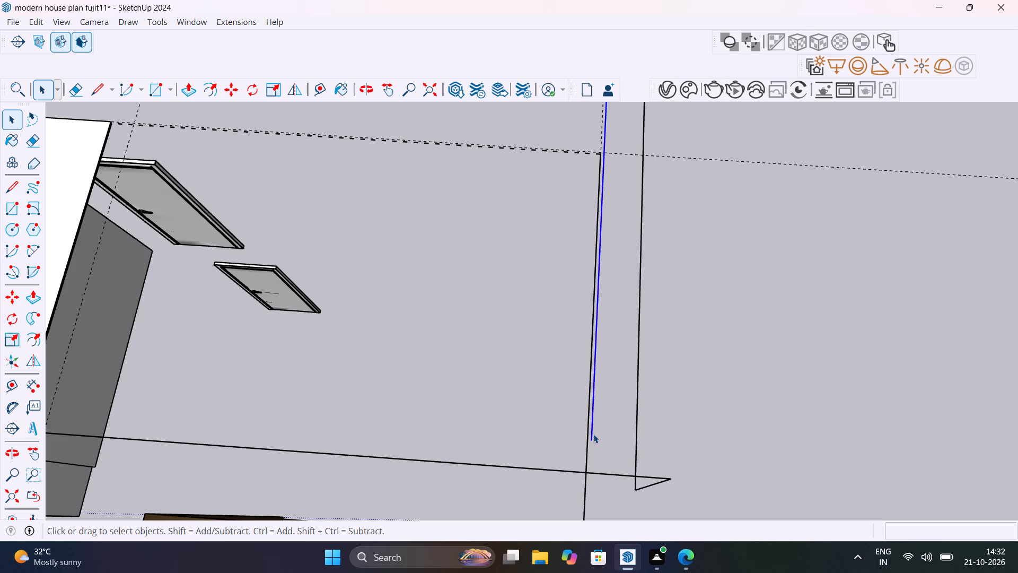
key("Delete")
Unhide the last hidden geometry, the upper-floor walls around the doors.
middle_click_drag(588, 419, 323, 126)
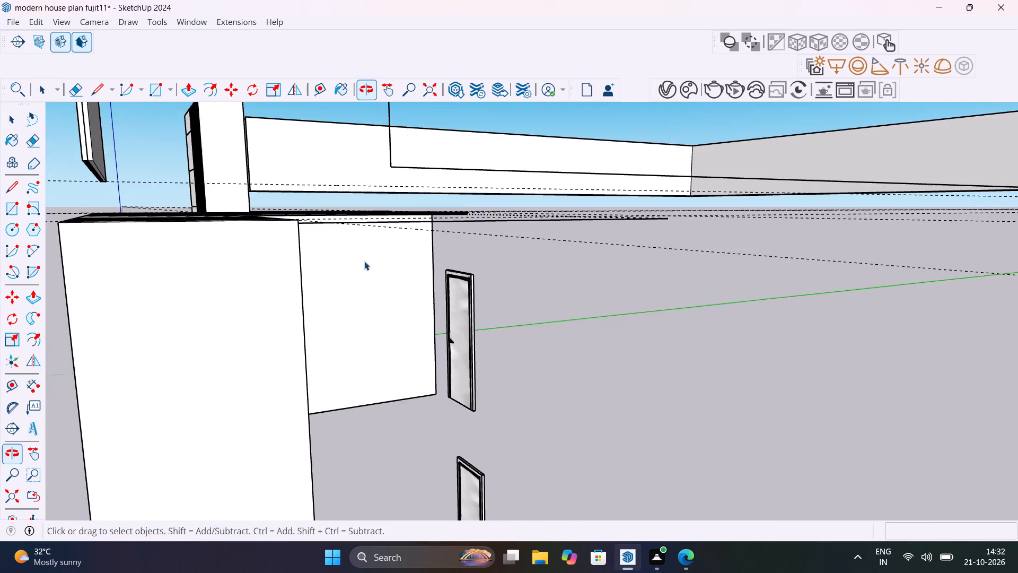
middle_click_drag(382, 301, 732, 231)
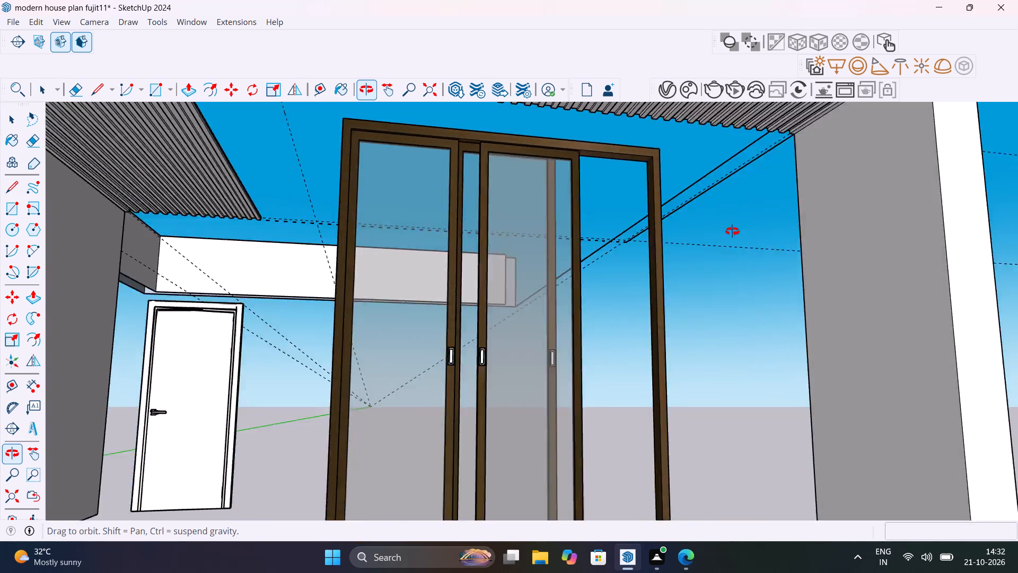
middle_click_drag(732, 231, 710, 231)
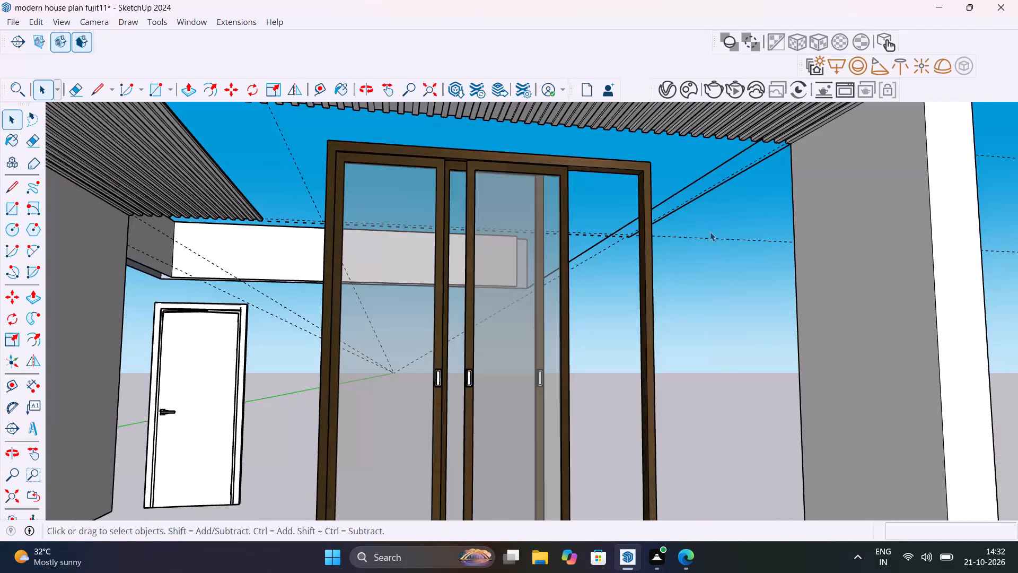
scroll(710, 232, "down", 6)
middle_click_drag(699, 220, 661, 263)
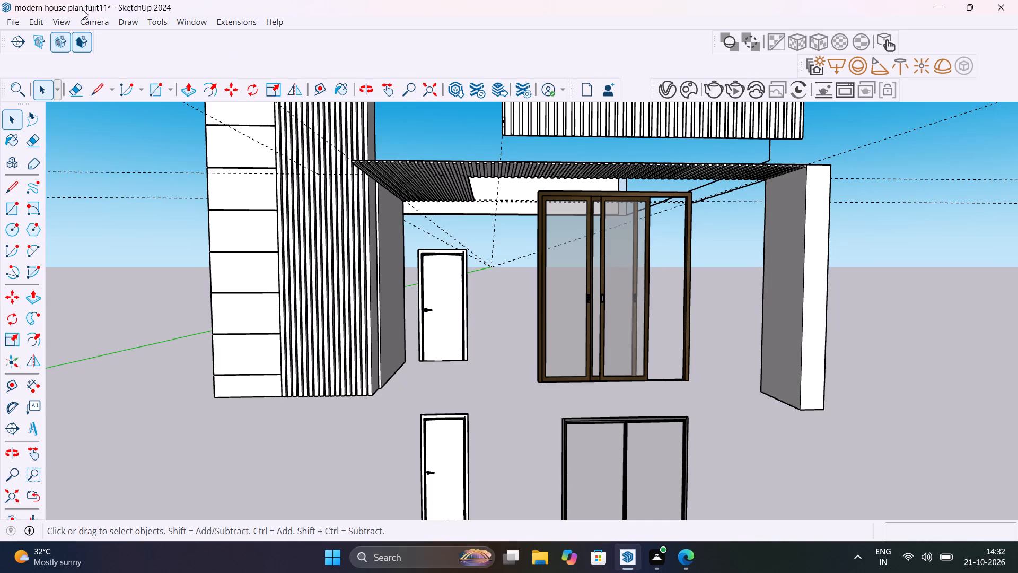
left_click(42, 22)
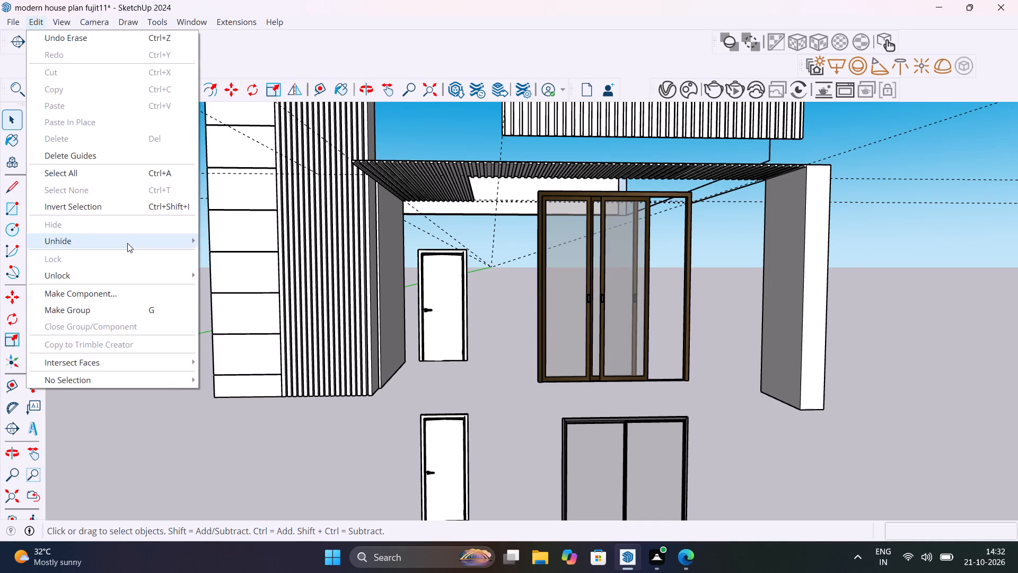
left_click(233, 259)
Undo the recent ceiling strip deletions and hiding until the complete two-storey house is back in place.
middle_click_drag(550, 231, 571, 234)
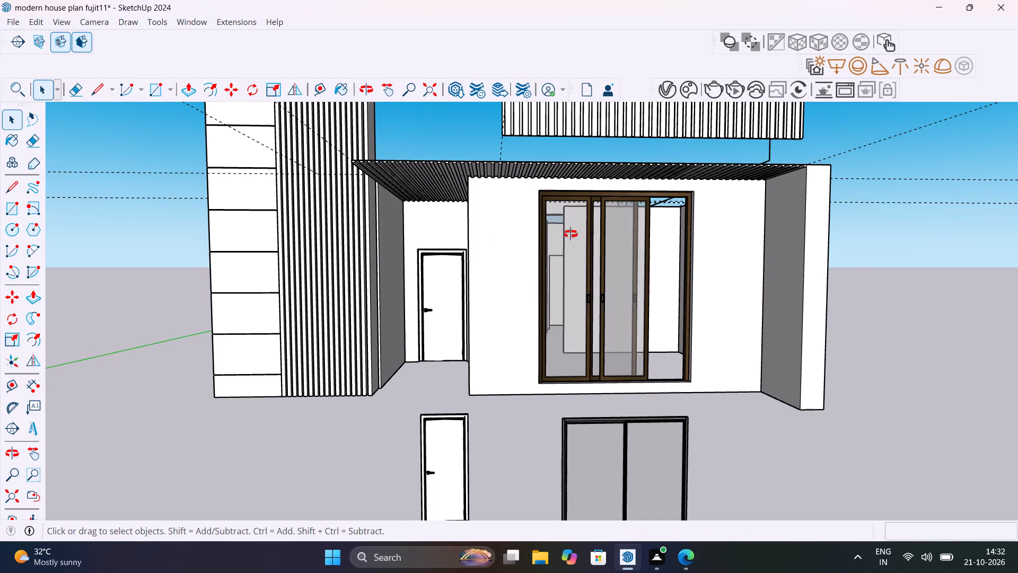
middle_click_drag(571, 234, 351, 343)
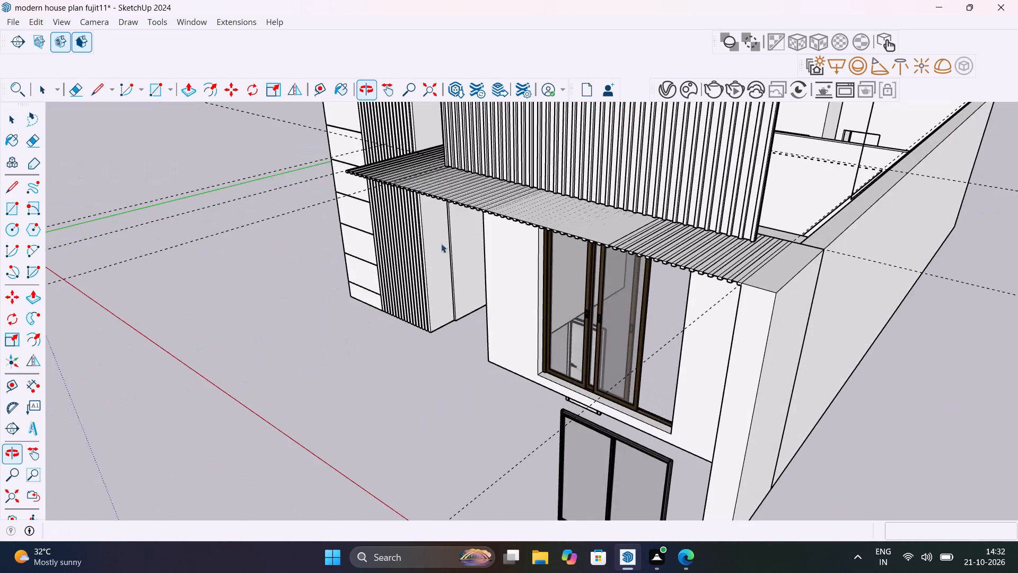
scroll(458, 225, "down", 8)
middle_click_drag(549, 187, 542, 369)
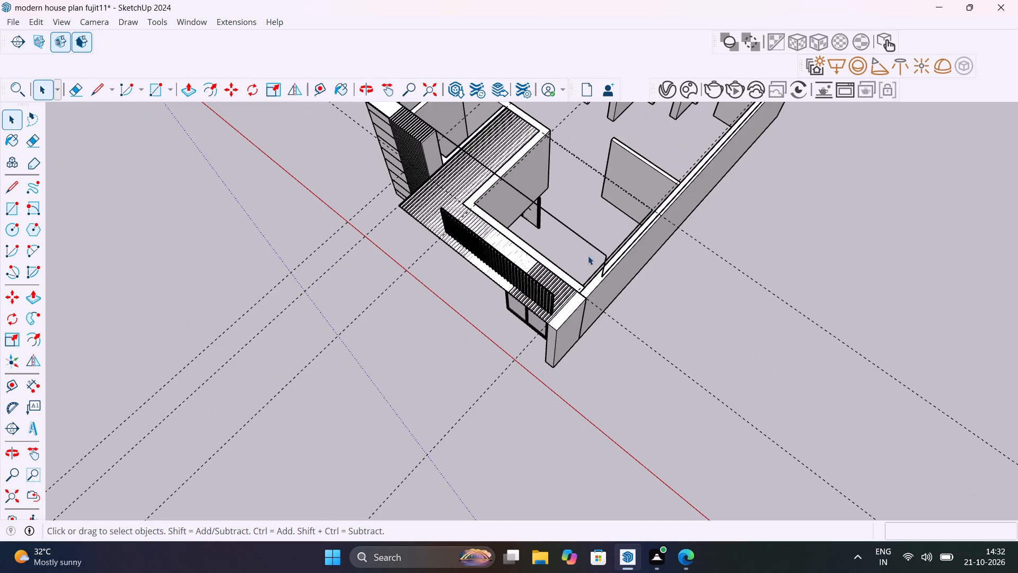
scroll(601, 186, "down", 7)
middle_click_drag(643, 189, 525, 22)
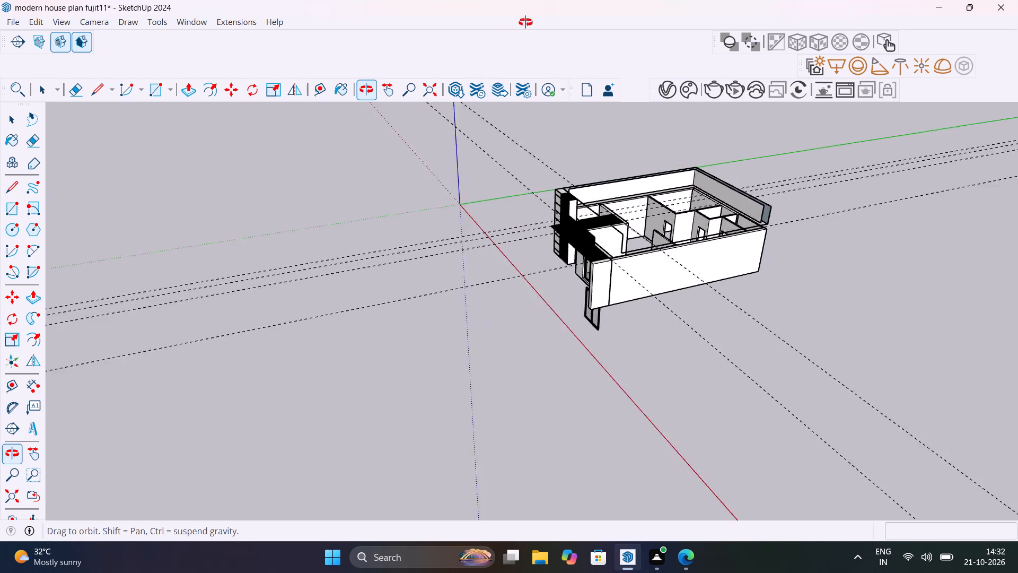
middle_click_drag(525, 22, 612, 26)
scroll(612, 26, "up", 1)
key("ctrl+z")
key("ctrl+z")
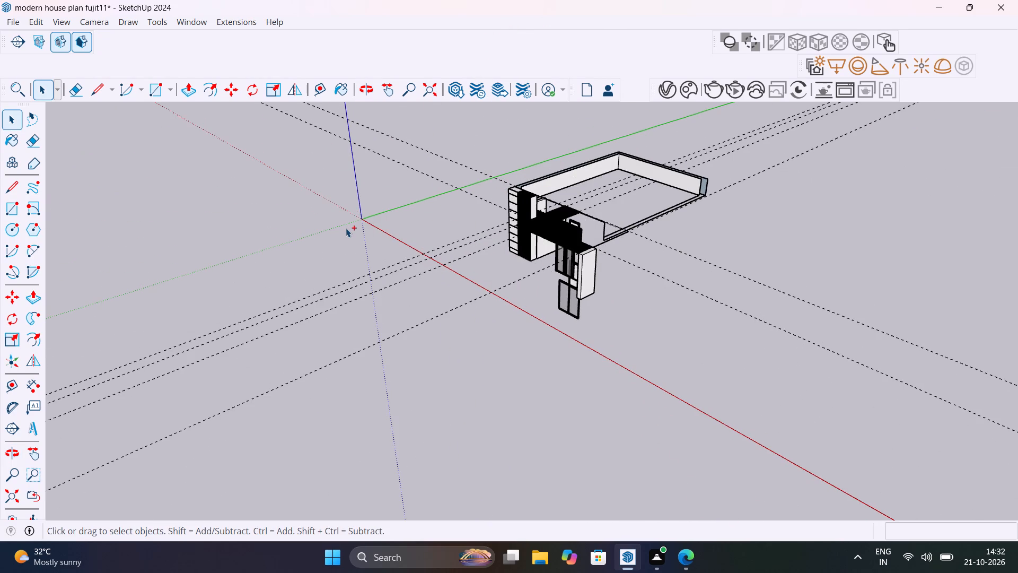
key("ctrl+z")
key("ctrl+z")
key("ctrl+z")
key("ctrl+z")
key("ctrl+z")
key("ctrl+z")
key("ctrl+z")
key("ctrl+z")
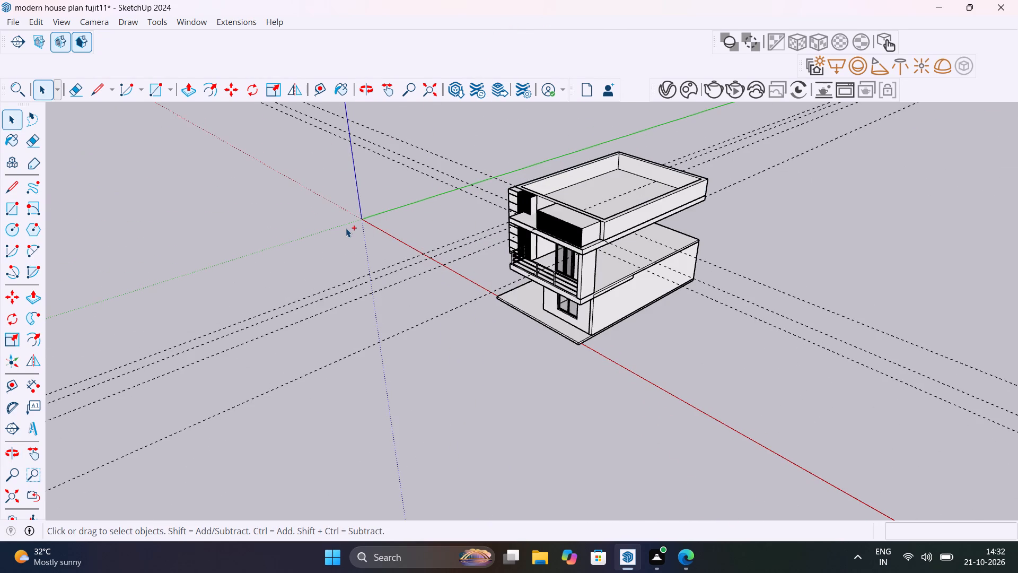
Group all the connected geometry of the rooftop parapet walls, including their front face behind the grooved box.
middle_click_drag(539, 324, 711, 248)
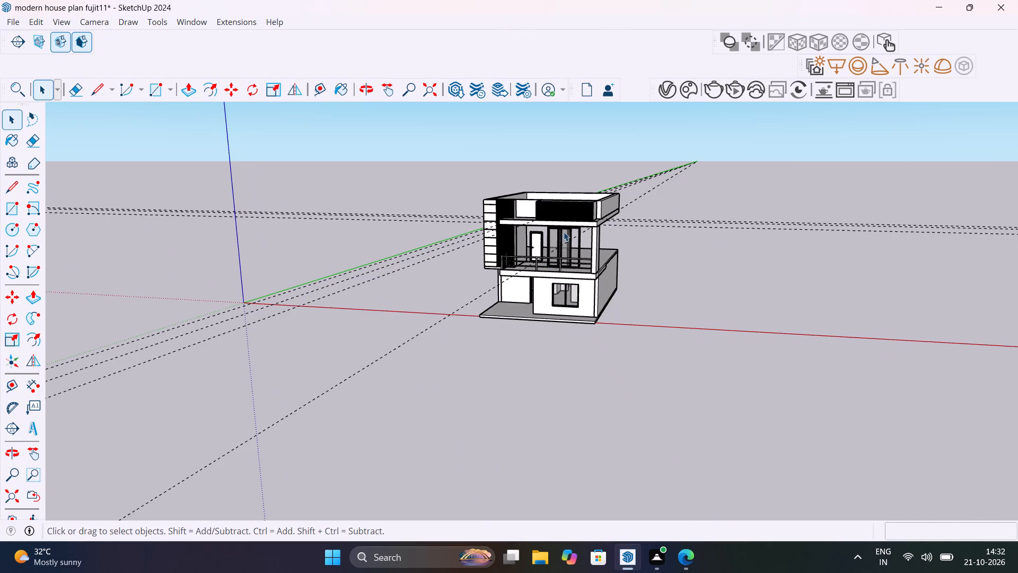
middle_click_drag(563, 229, 629, 430)
scroll(629, 429, "up", 1)
key("space")
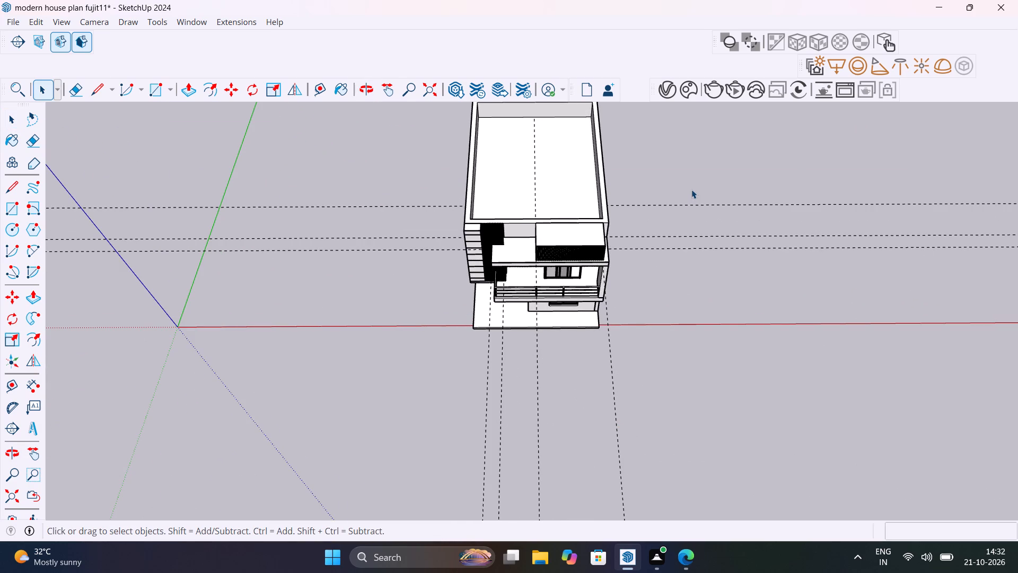
left_click(691, 186)
middle_click_drag(565, 323, 572, 0)
scroll(545, 280, "up", 3)
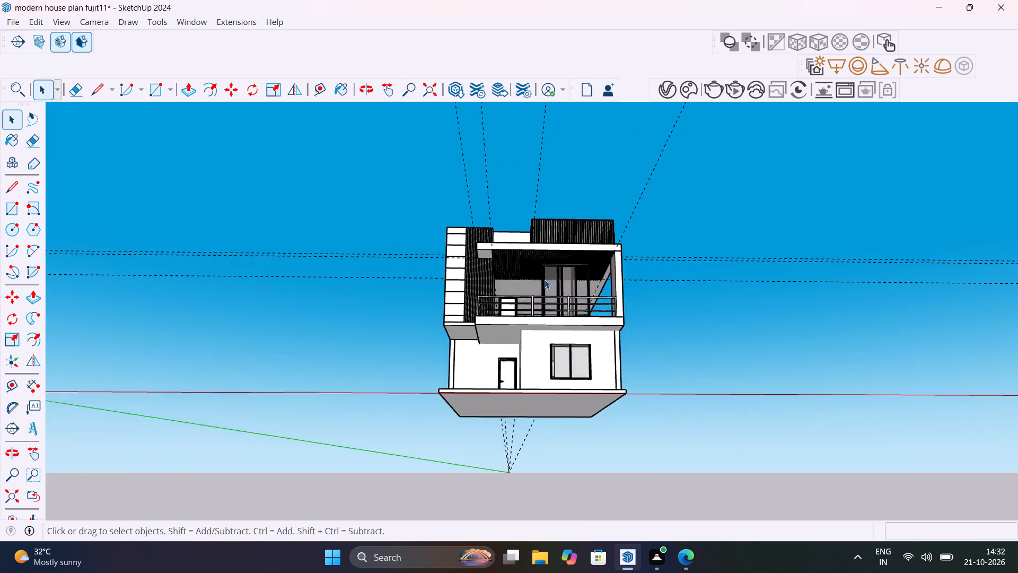
scroll(545, 280, "up", 12)
middle_click_drag(568, 265, 522, 572)
scroll(566, 293, "up", 1)
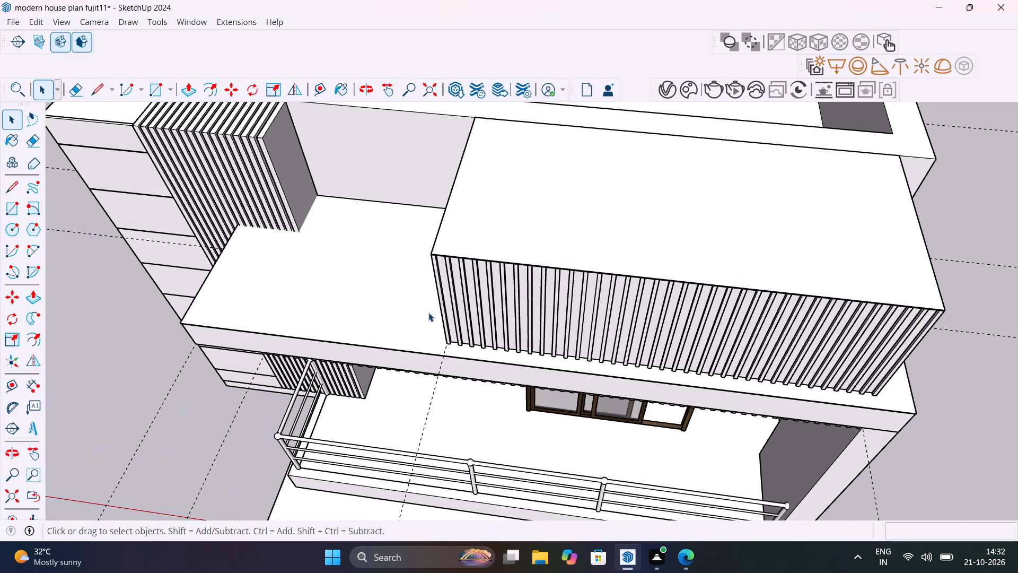
scroll(428, 311, "down", 7)
left_click(392, 221)
double_click(392, 221)
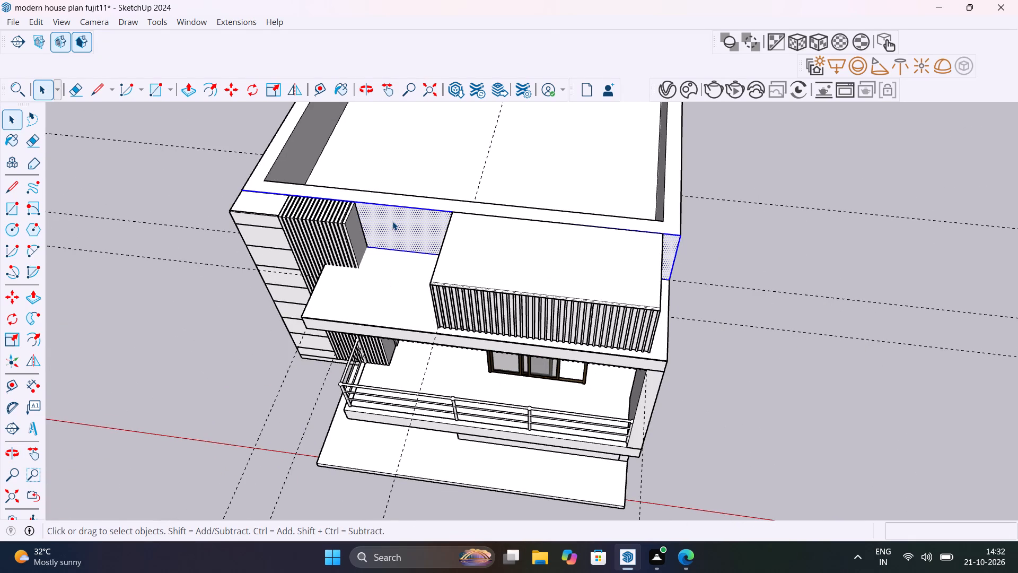
triple_click(392, 221)
left_click(392, 221)
right_click(392, 222)
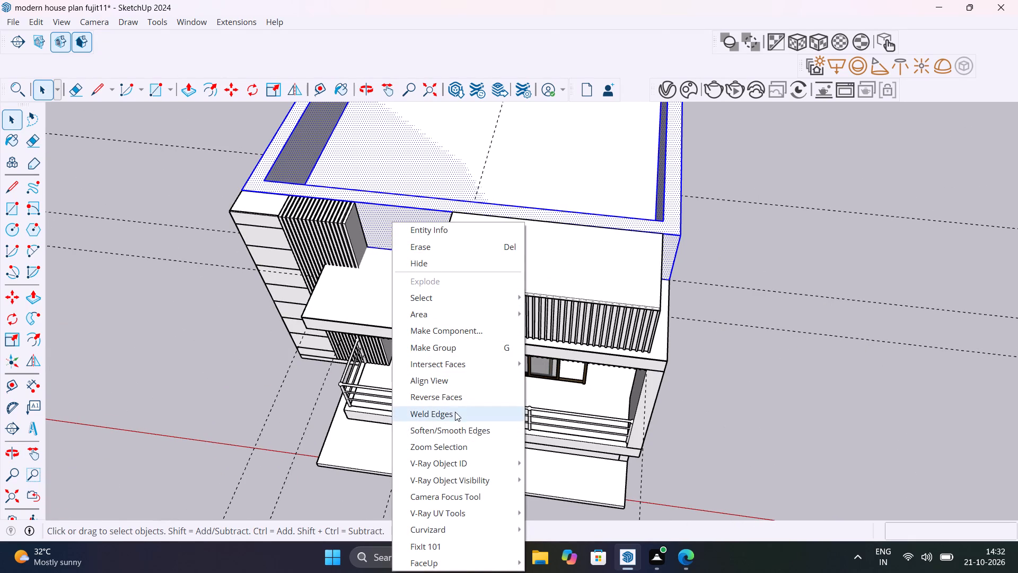
left_click(444, 346)
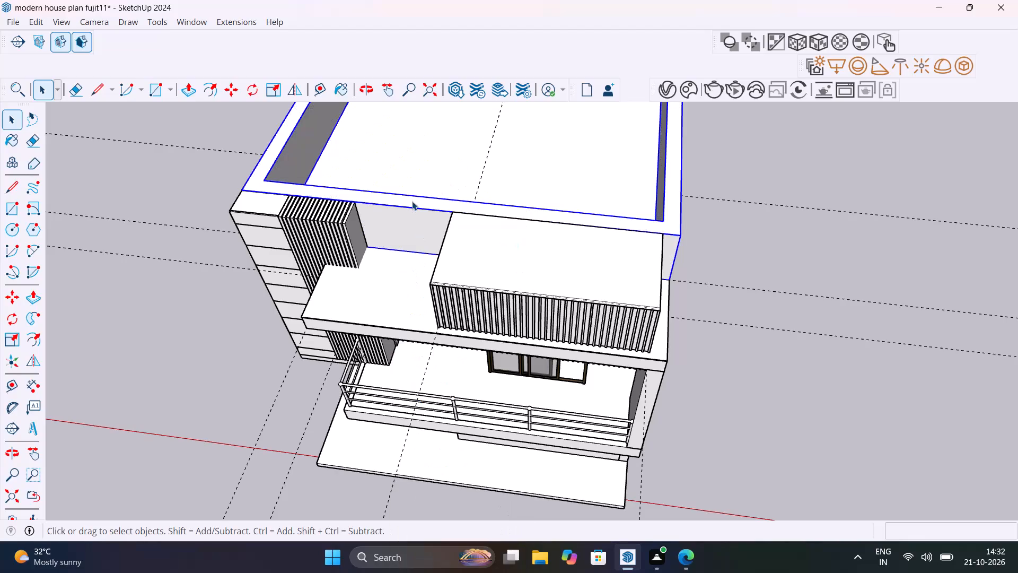
Hide the rooftop parapet group.
left_click(412, 201)
right_click(418, 220)
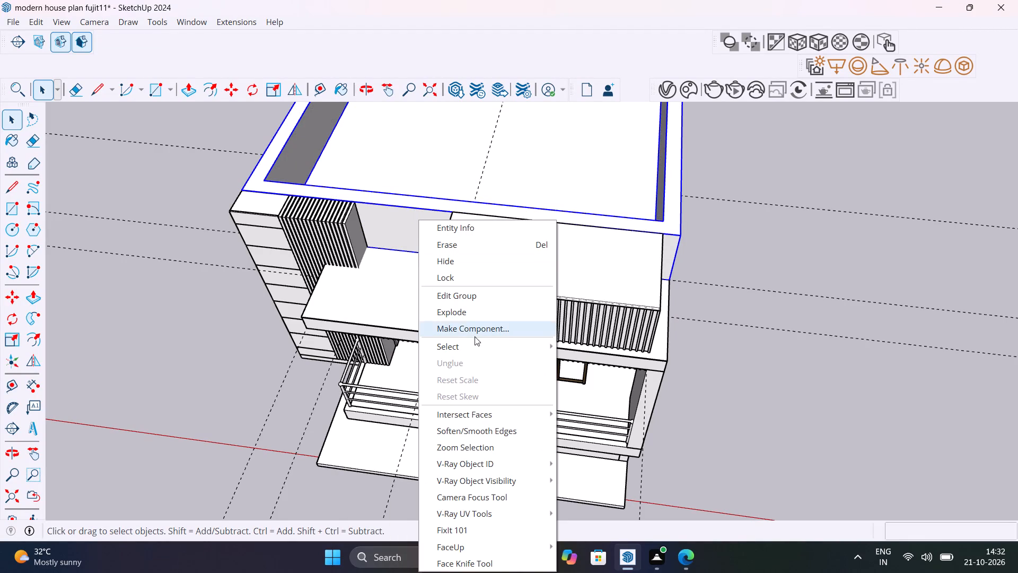
left_click(467, 266)
Hide the raised box above the balcony together with its grooved front cladding.
middle_click_drag(468, 265, 662, 227)
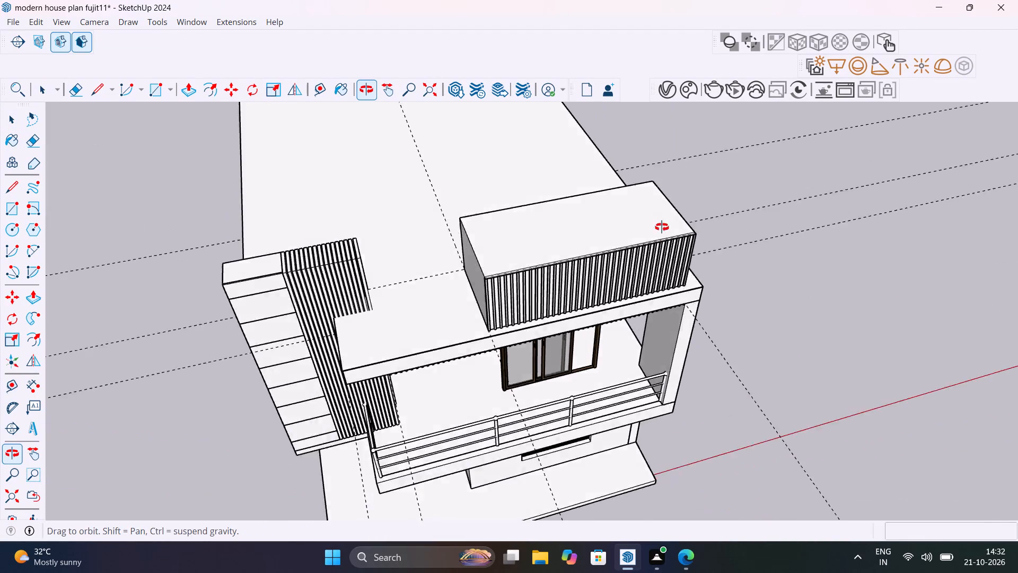
middle_click_drag(662, 227, 663, 227)
left_click(609, 228)
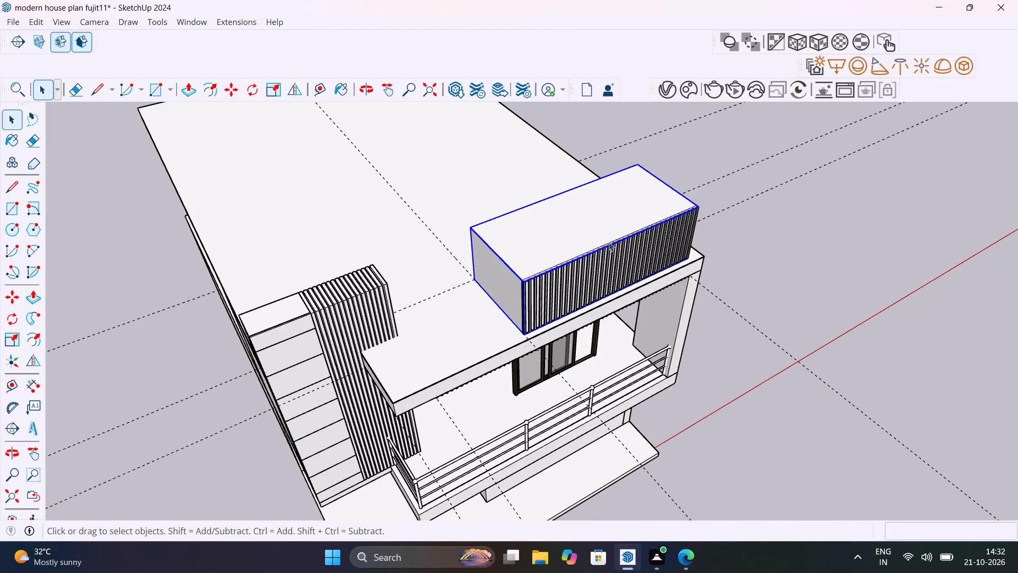
left_click(616, 279, "shift")
right_click(616, 277, "shift")
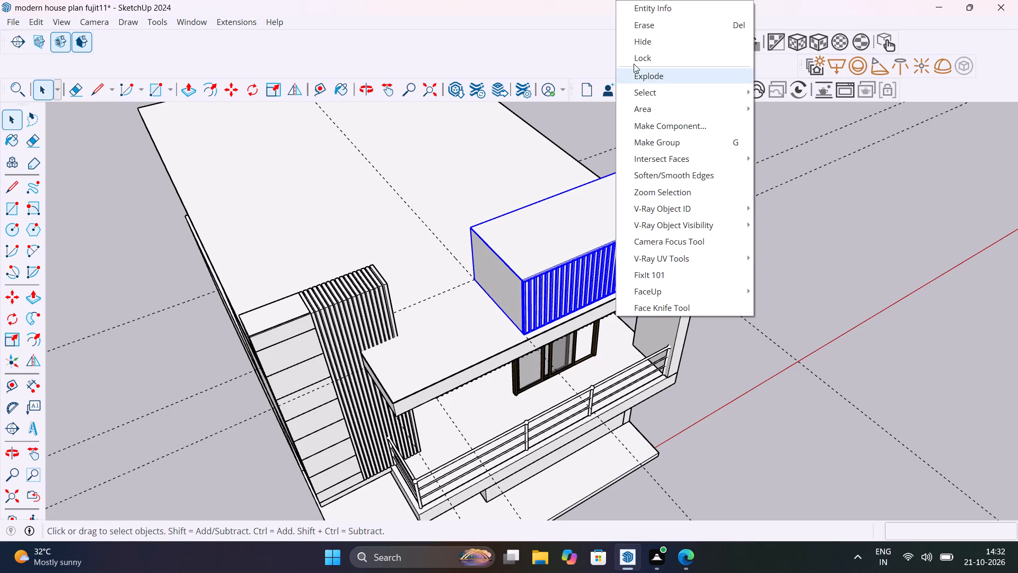
left_click(644, 39, "shift")
Hide the flat roof slab group covering the grooved balcony ceiling.
middle_click_drag(414, 335, 302, 159)
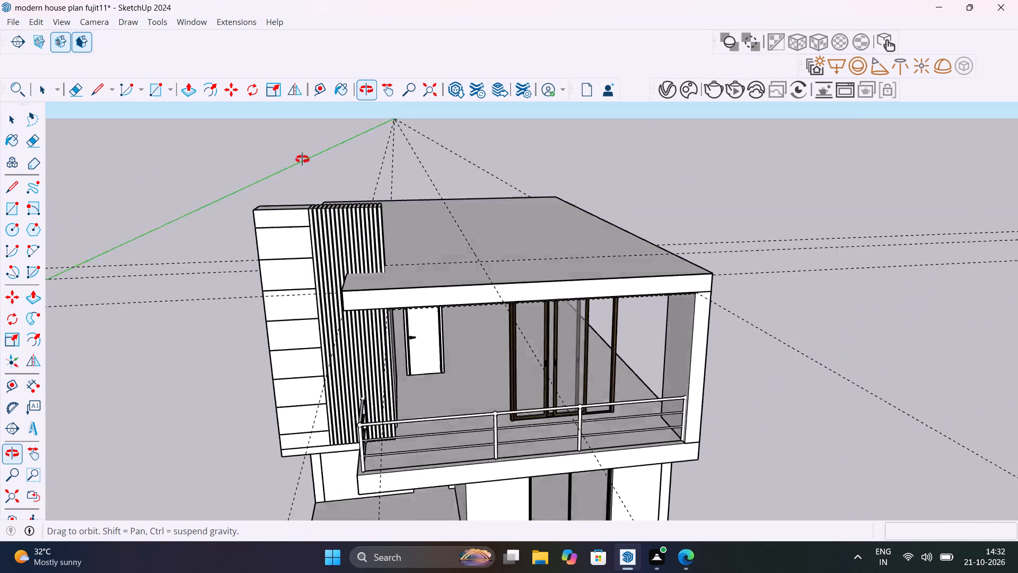
middle_click_drag(302, 159, 312, 235)
left_click(441, 303)
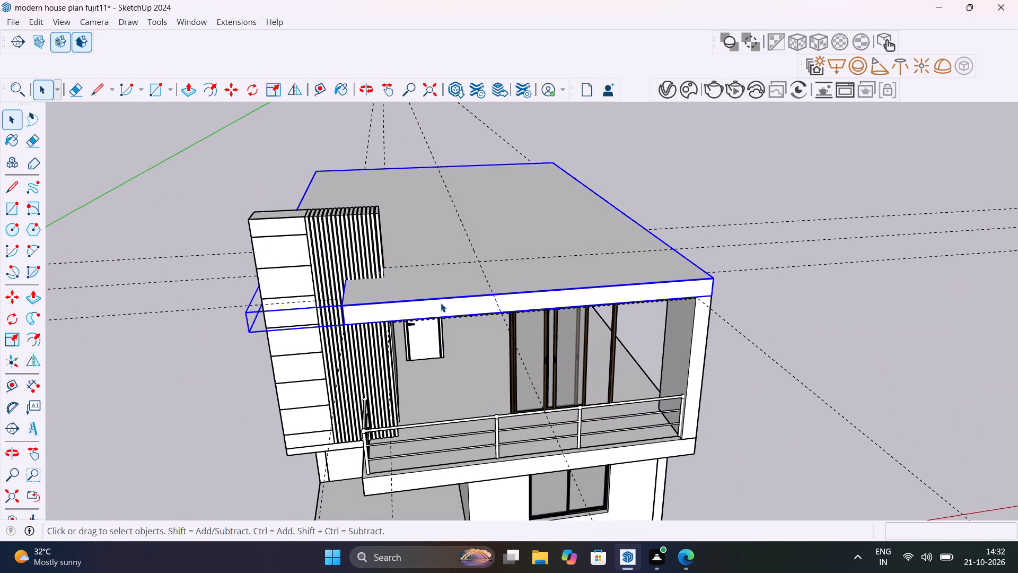
right_click(441, 303)
left_click(472, 42)
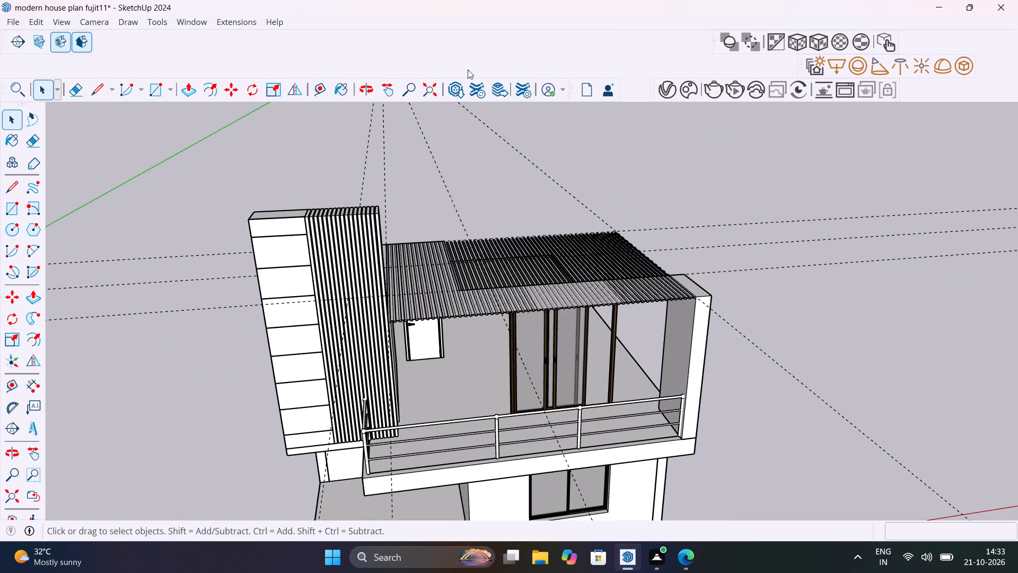
Explode the grooved balcony ceiling group into loose faces and edges.
middle_click_drag(493, 277, 353, 477)
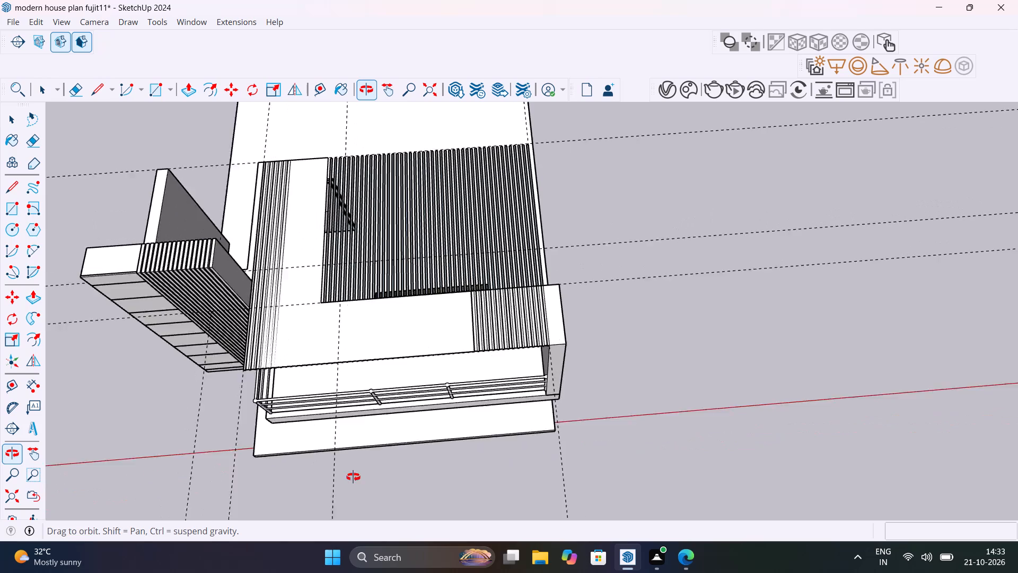
middle_click_drag(353, 477, 415, 166)
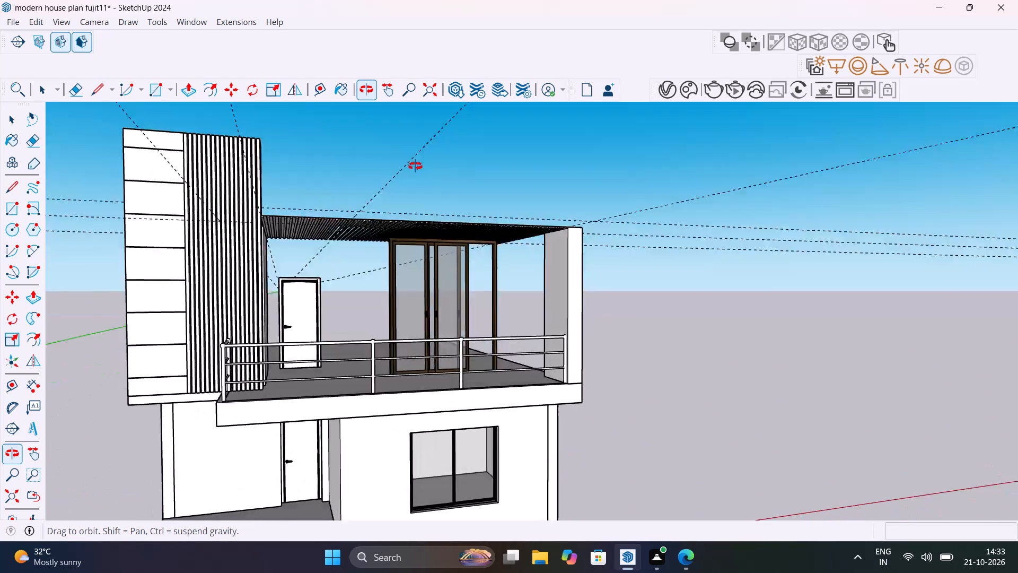
middle_click_drag(415, 166, 419, 410)
left_click(409, 262)
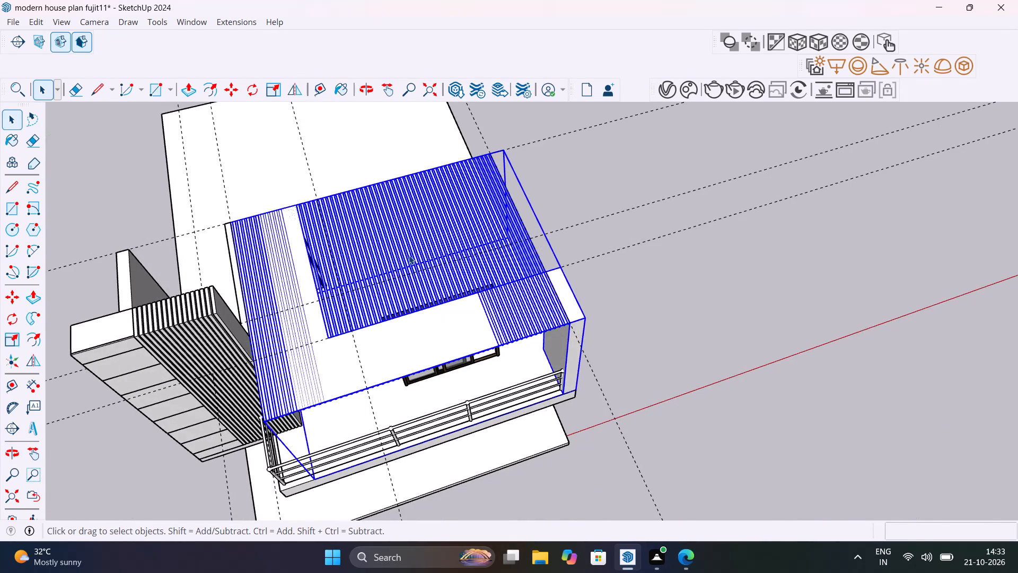
right_click(409, 255)
left_click(431, 96)
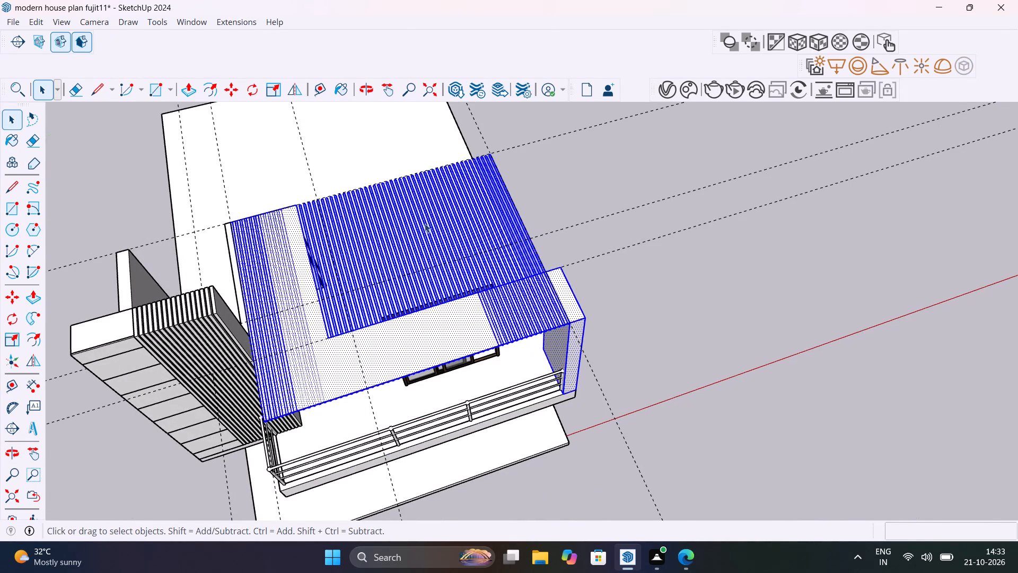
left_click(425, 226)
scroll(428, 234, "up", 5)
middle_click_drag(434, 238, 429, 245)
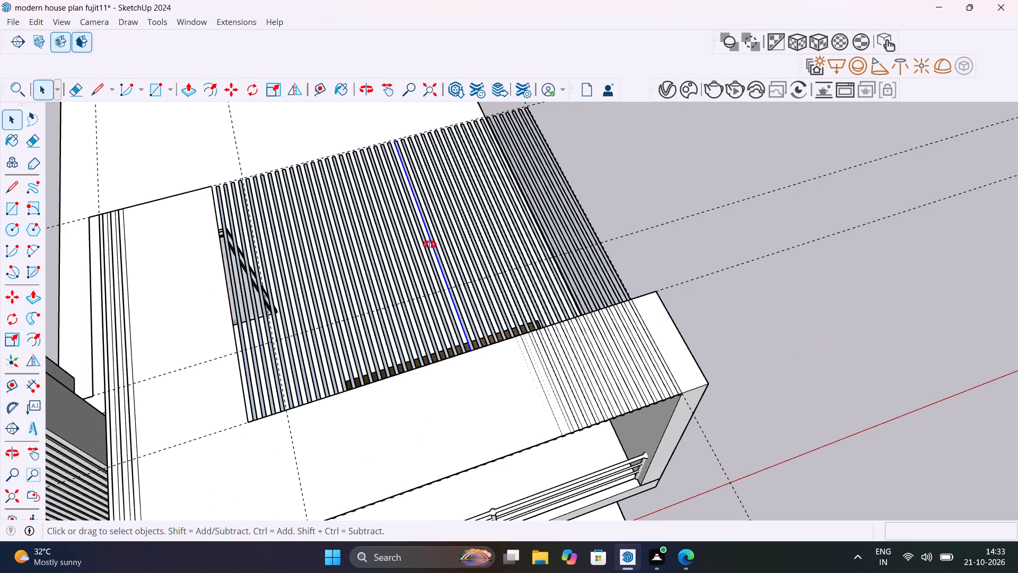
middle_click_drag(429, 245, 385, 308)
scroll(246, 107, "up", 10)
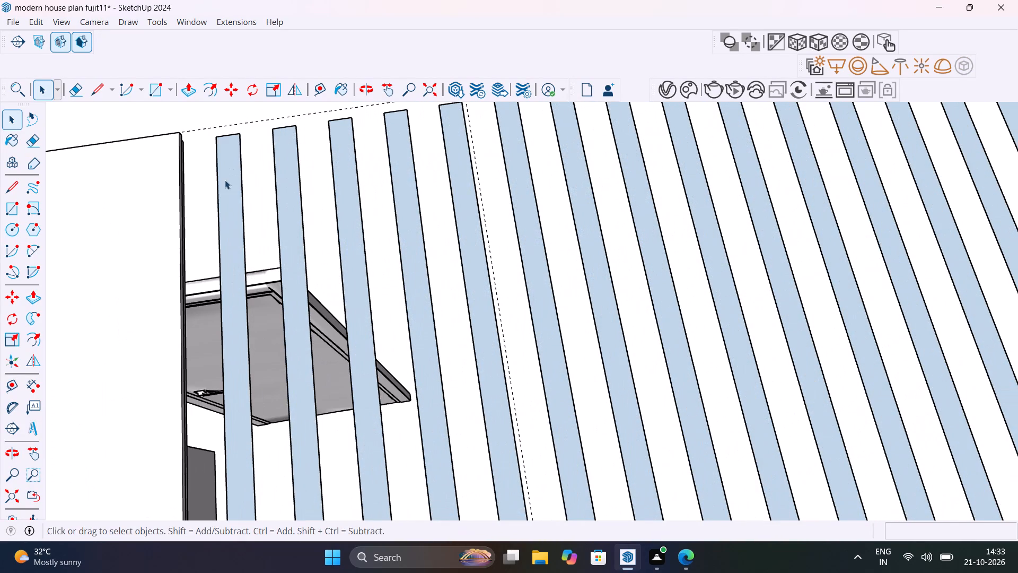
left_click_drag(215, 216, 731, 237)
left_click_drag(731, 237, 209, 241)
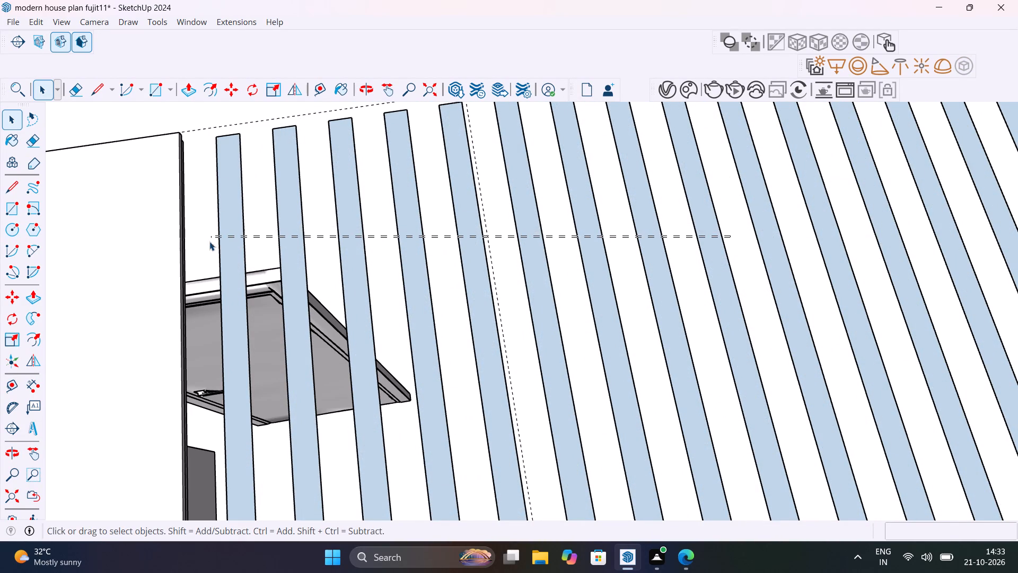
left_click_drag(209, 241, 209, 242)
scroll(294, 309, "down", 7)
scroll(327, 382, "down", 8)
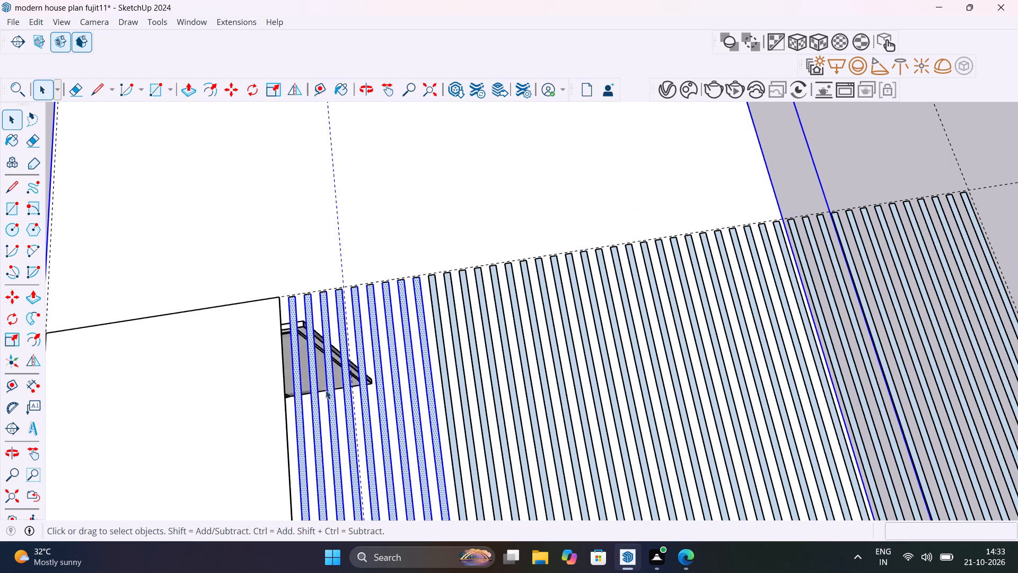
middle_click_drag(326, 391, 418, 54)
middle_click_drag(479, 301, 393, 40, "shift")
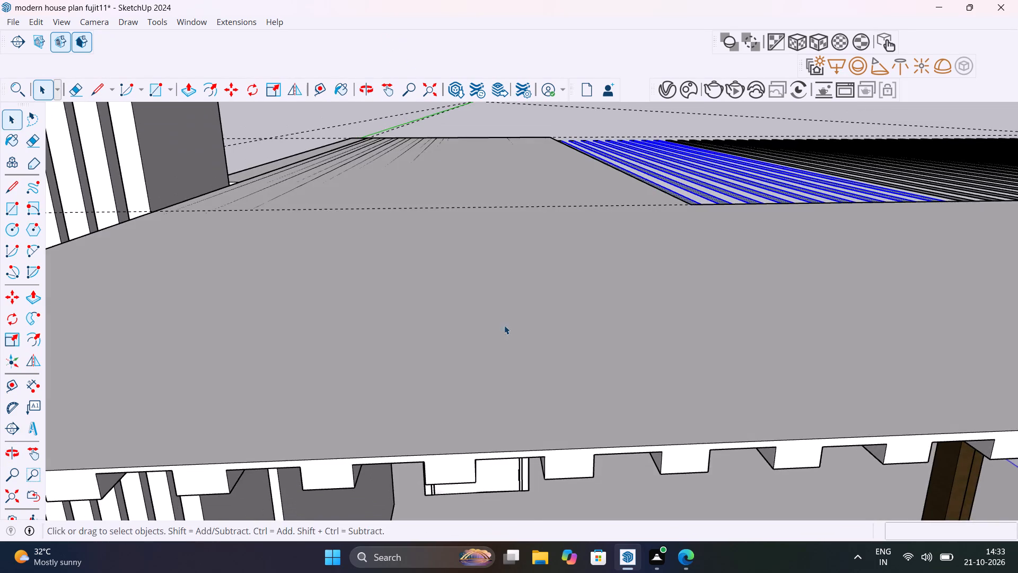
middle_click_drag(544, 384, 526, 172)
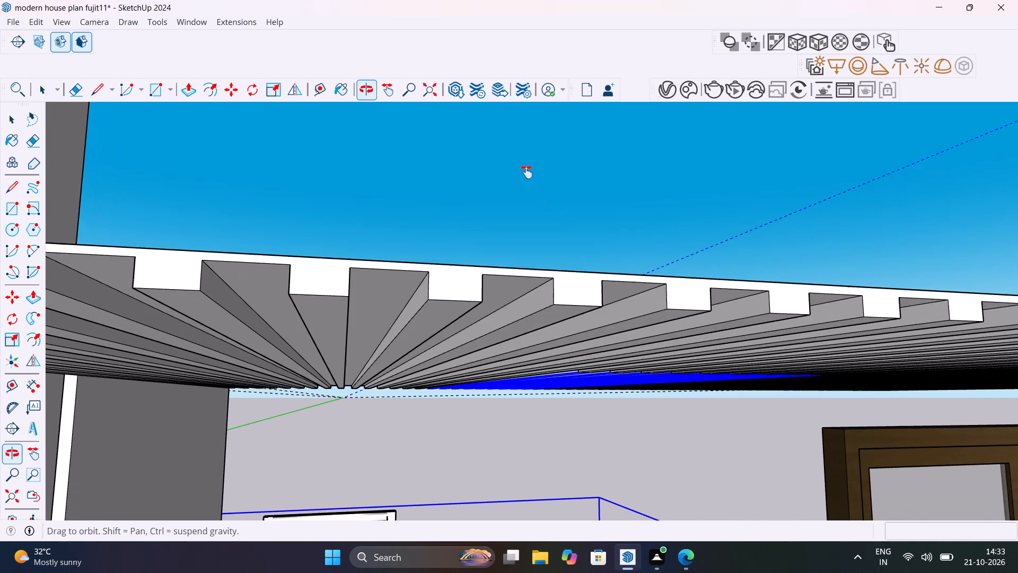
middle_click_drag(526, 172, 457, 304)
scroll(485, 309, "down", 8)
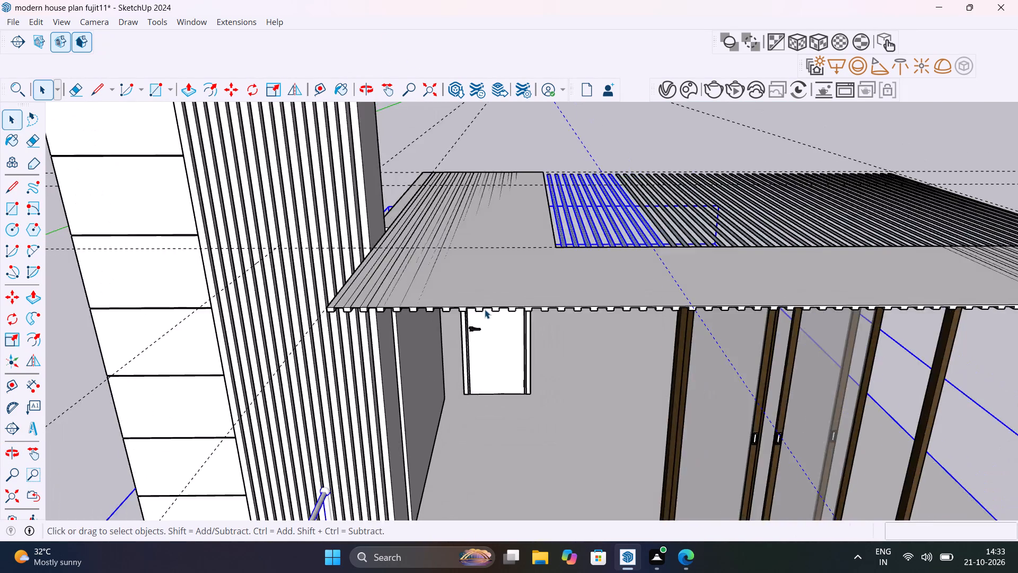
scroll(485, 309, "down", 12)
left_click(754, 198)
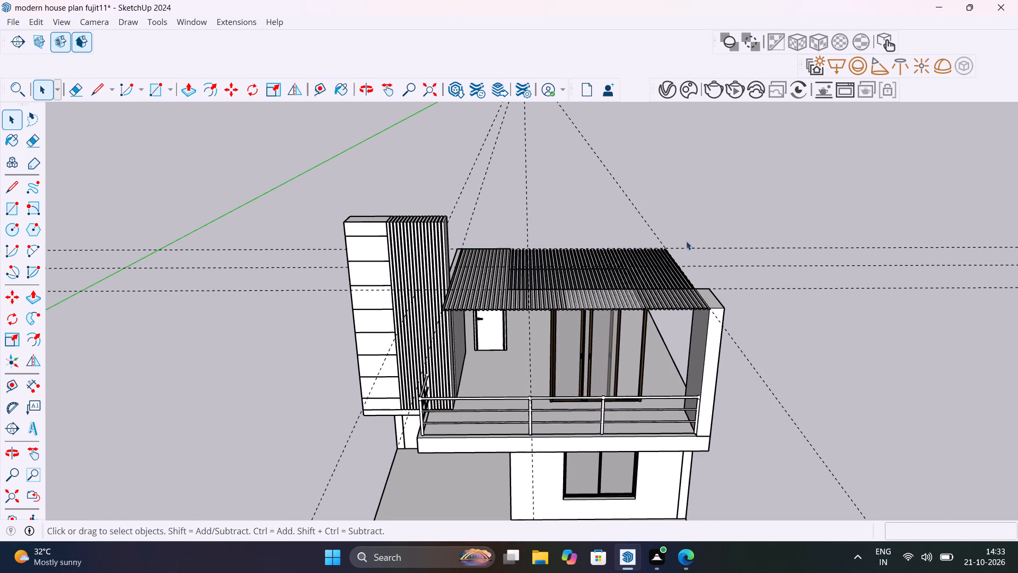
Hide the upper floor slab group together with the balcony railing beneath the grooved ceiling.
left_click(483, 410)
right_click(483, 410)
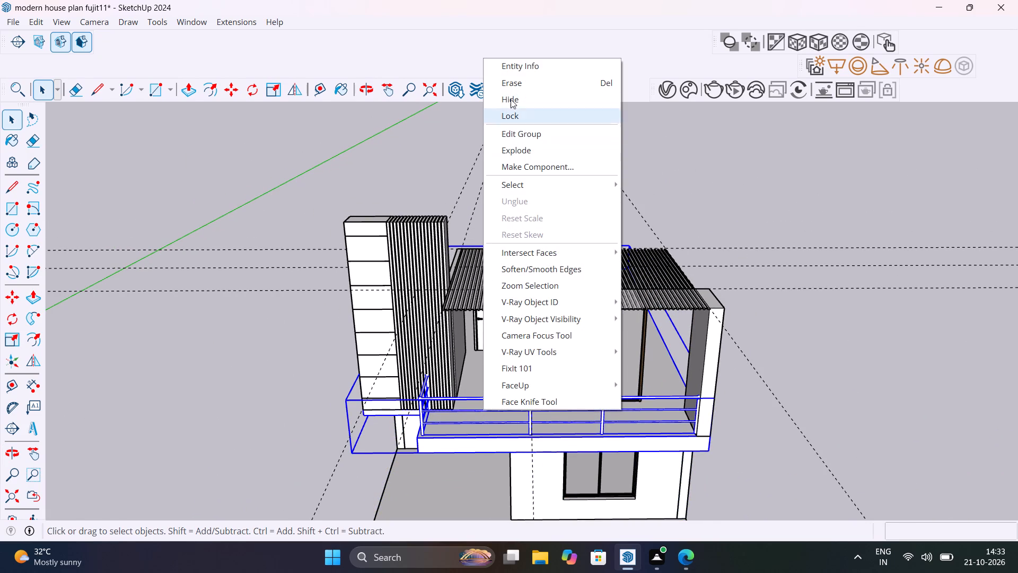
left_click(514, 95)
scroll(549, 254, "up", 6)
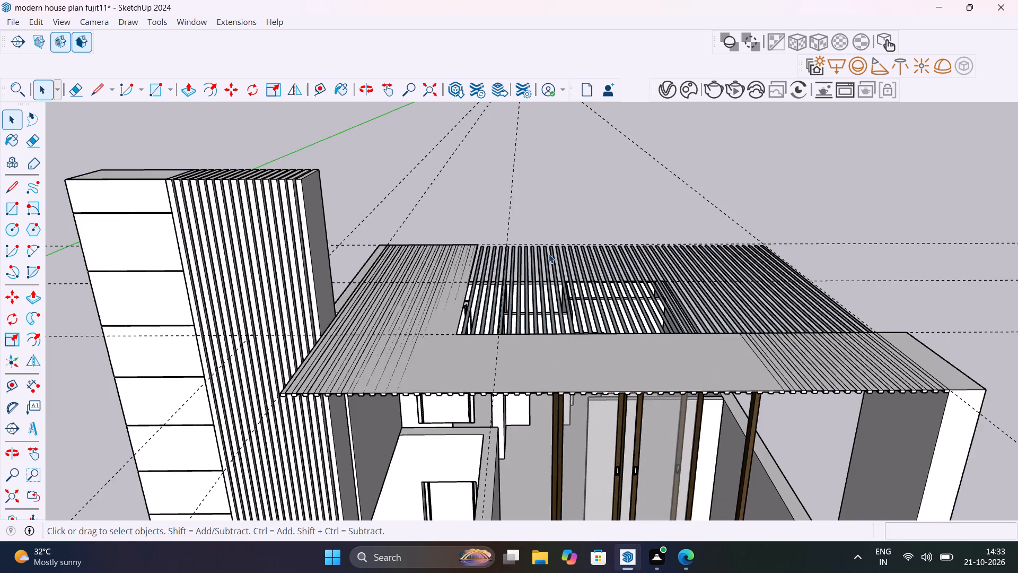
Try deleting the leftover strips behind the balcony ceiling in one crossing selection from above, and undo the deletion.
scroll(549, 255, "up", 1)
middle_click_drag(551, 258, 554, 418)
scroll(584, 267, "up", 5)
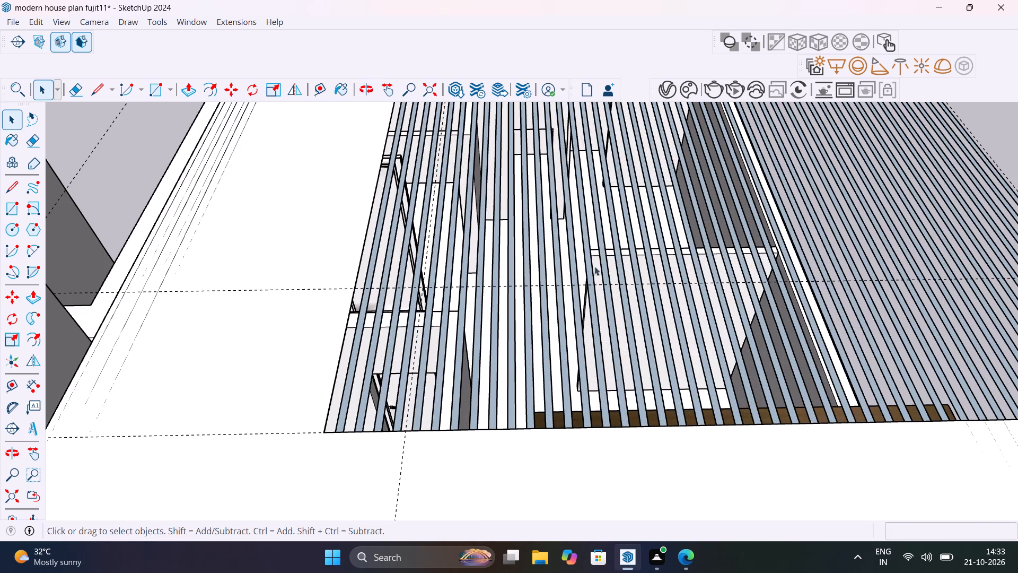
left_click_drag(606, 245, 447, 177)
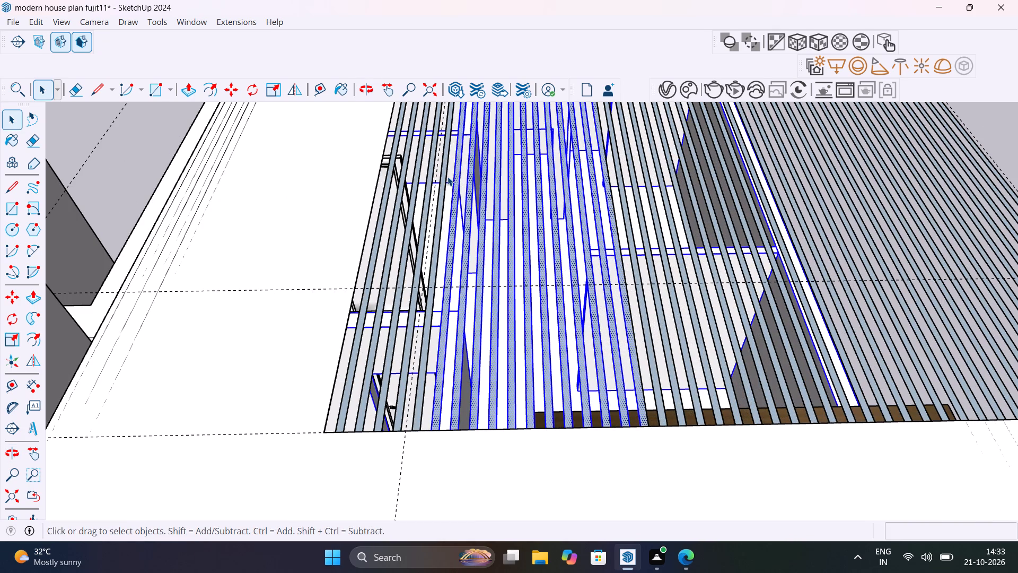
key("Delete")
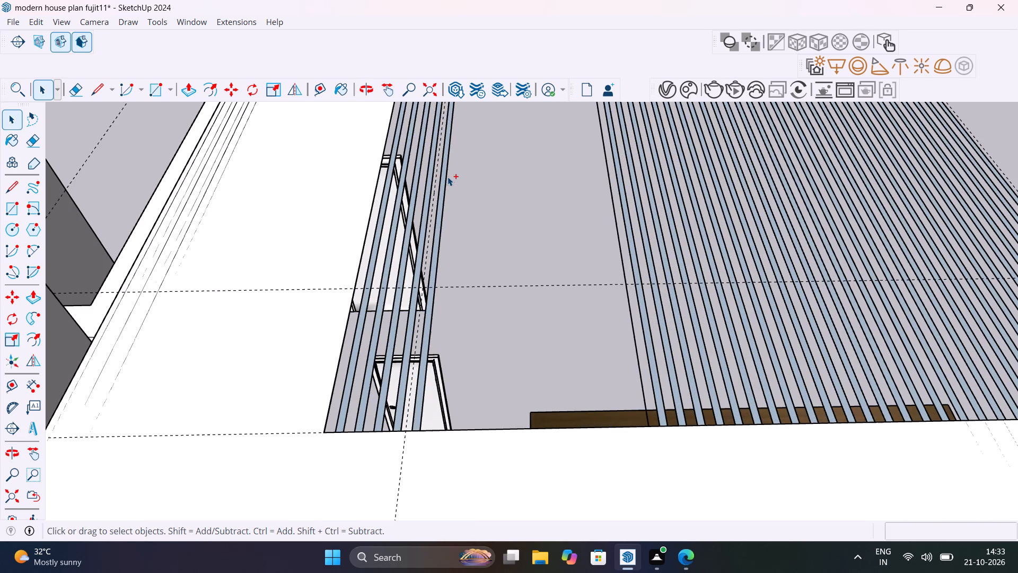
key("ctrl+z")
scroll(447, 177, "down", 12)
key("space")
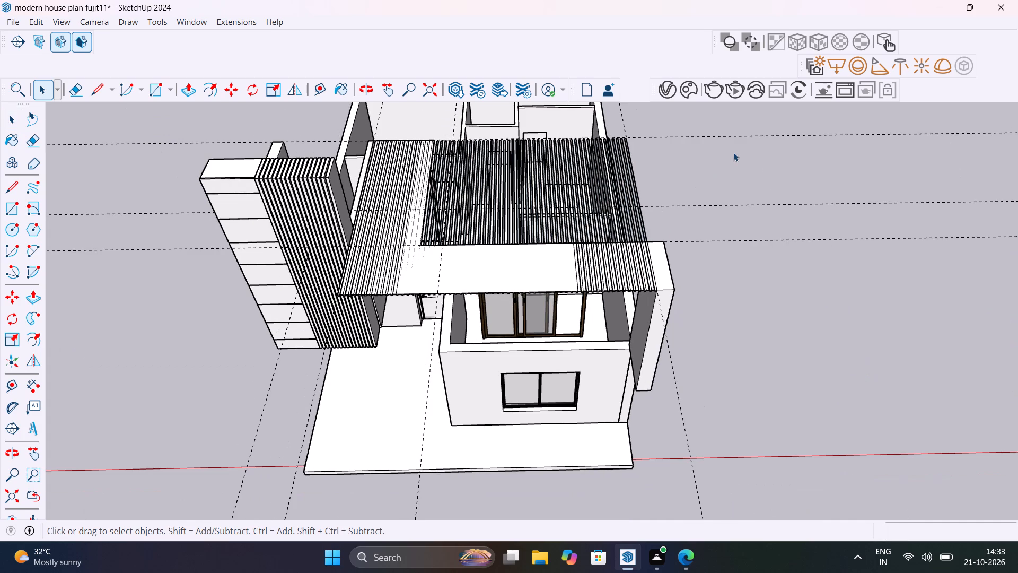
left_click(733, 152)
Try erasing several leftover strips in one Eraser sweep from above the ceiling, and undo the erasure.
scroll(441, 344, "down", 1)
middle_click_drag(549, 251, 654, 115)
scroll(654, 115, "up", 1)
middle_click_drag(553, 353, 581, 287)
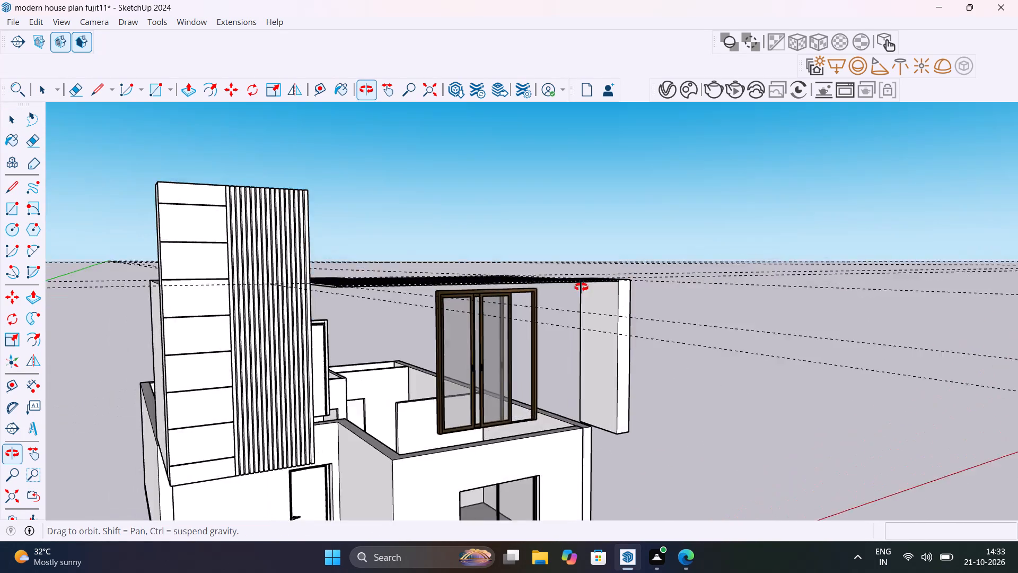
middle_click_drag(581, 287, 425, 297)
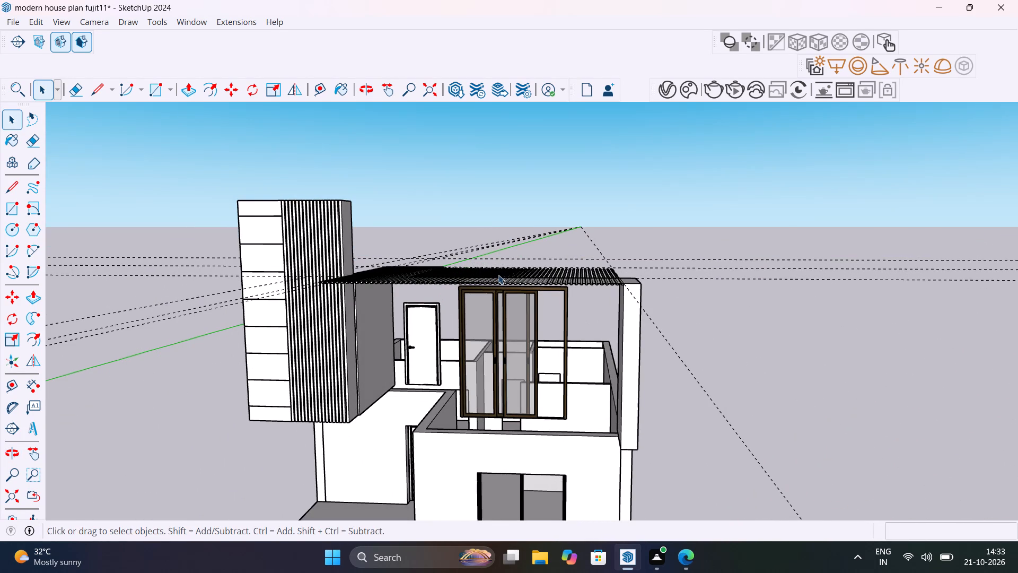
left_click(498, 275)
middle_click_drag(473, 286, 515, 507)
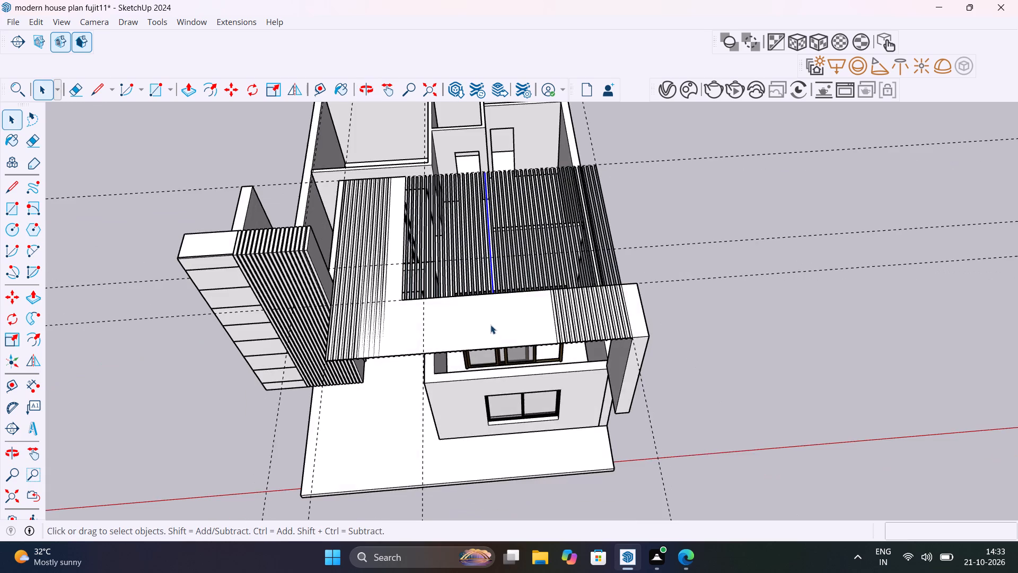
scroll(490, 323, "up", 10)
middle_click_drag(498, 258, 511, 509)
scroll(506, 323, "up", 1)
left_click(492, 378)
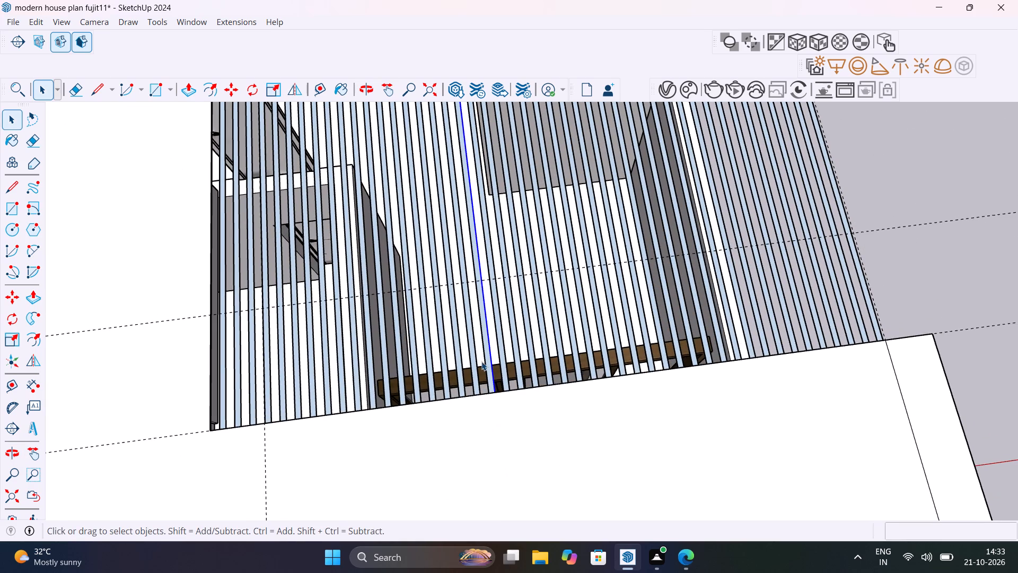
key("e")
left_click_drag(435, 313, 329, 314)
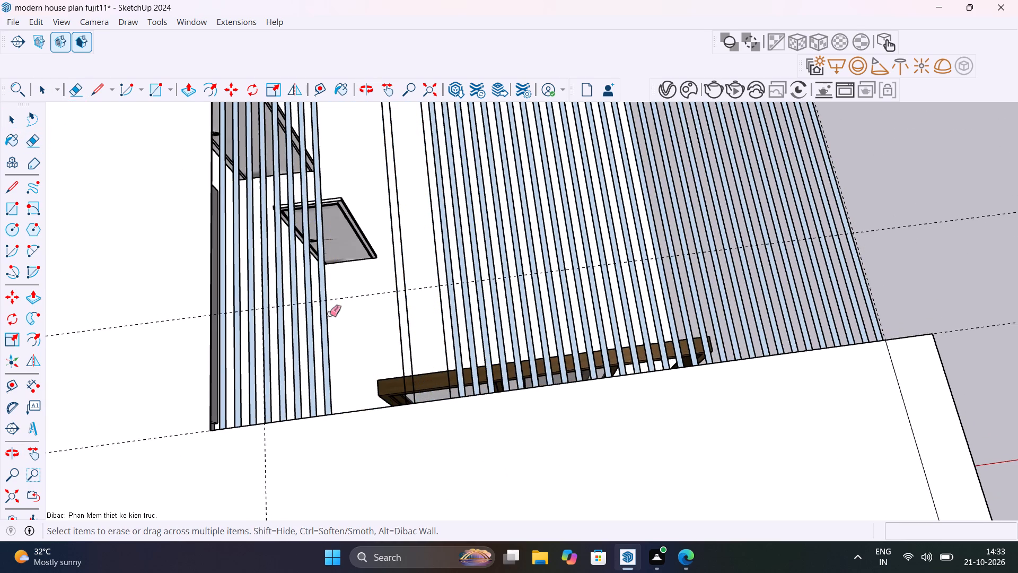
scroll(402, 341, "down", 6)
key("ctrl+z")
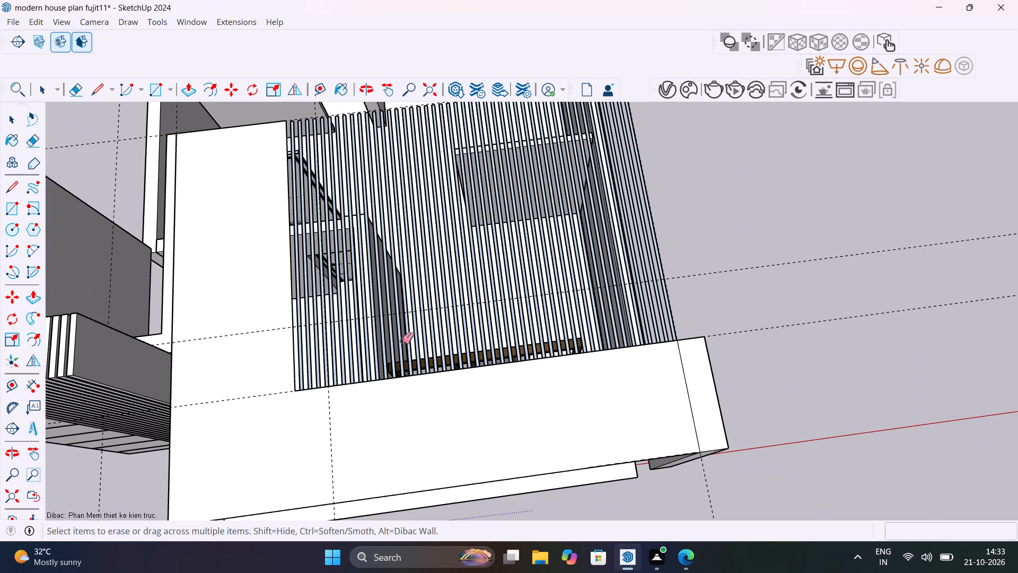
Delete three of the leftover strips from beneath the ceiling, near the end of the open area facing the grooved tower.
middle_click_drag(365, 337, 412, 197)
middle_click_drag(404, 393, 388, 289)
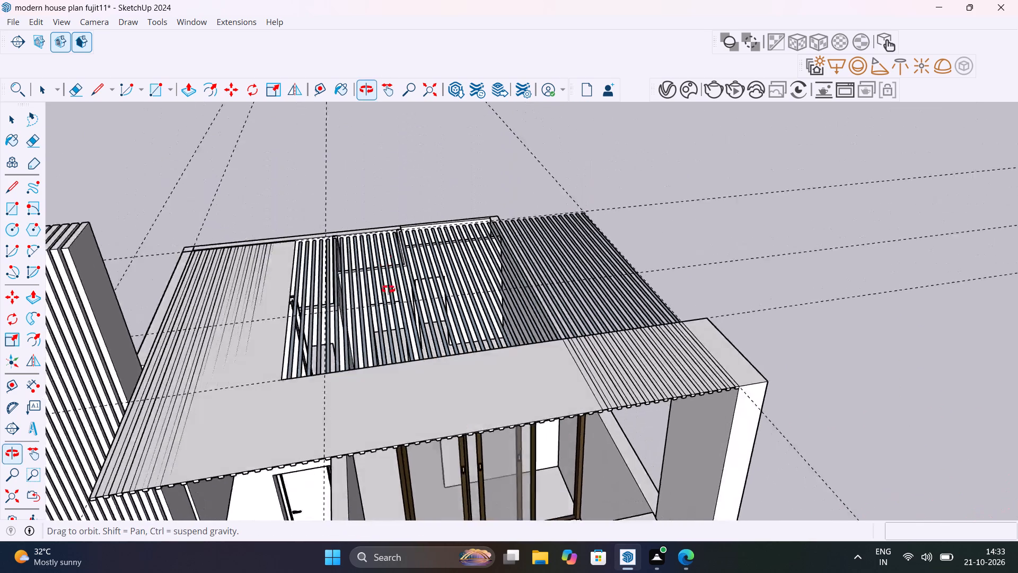
middle_click_drag(388, 289, 399, 318)
key("space")
left_click(567, 187)
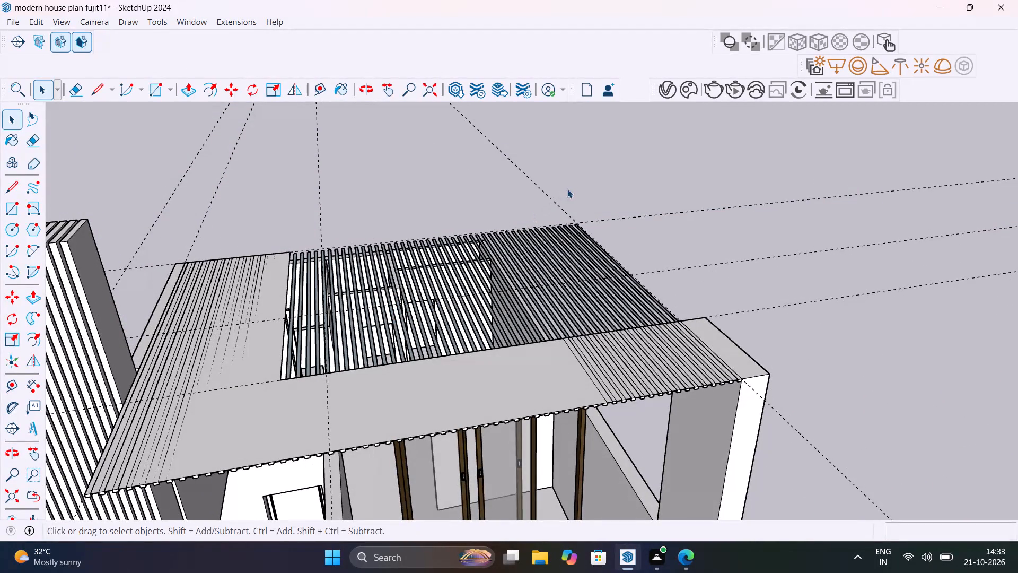
double_click(405, 352)
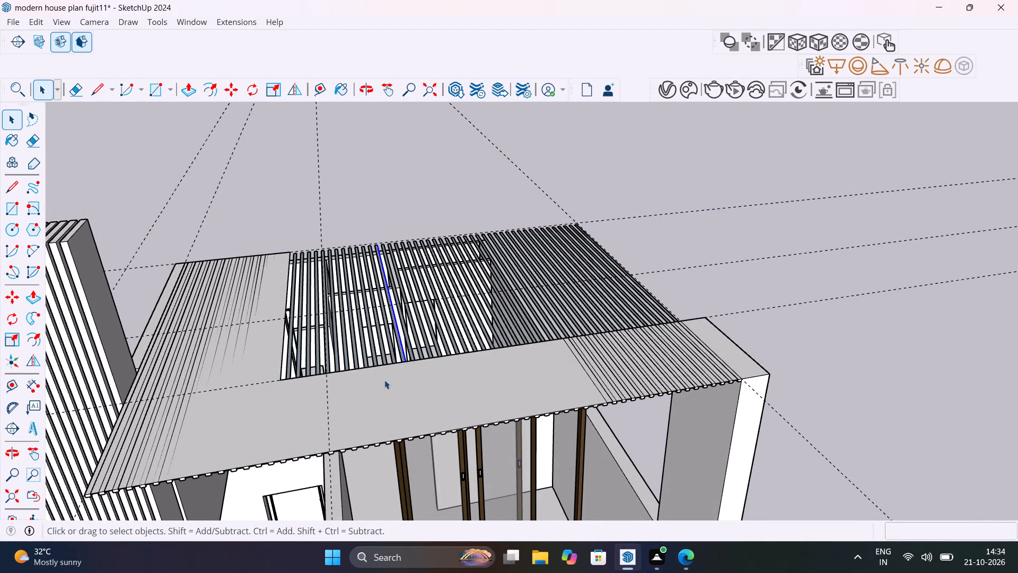
scroll(391, 378, "down", 6)
left_click(679, 184)
middle_click_drag(307, 458, 325, 246)
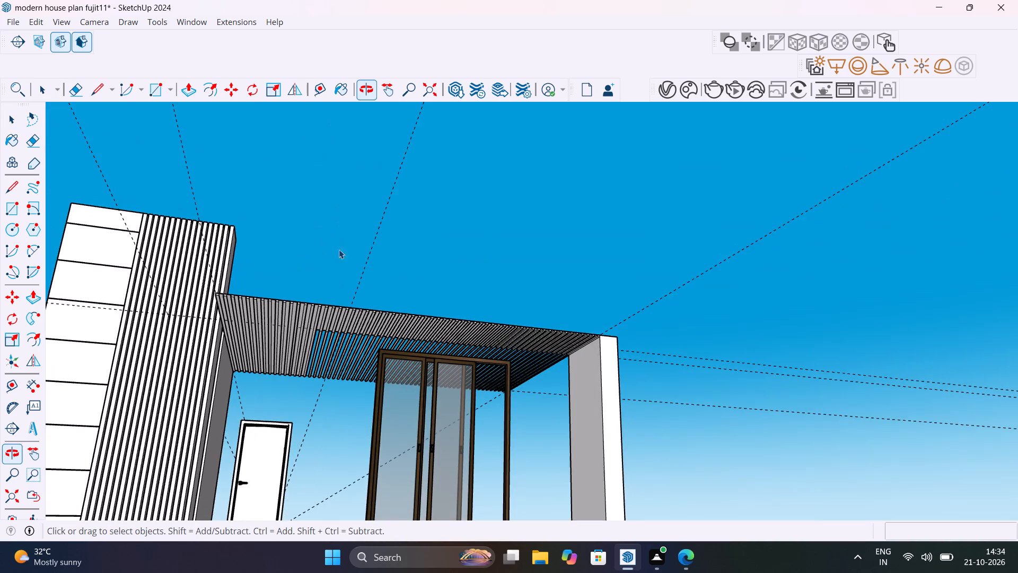
scroll(340, 350, "up", 15)
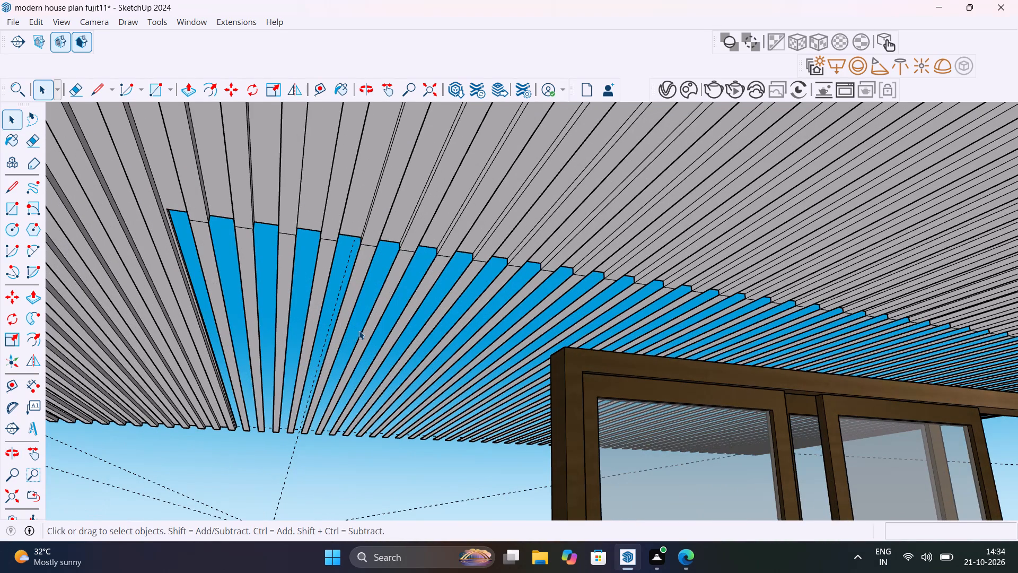
left_click_drag(359, 328, 269, 314)
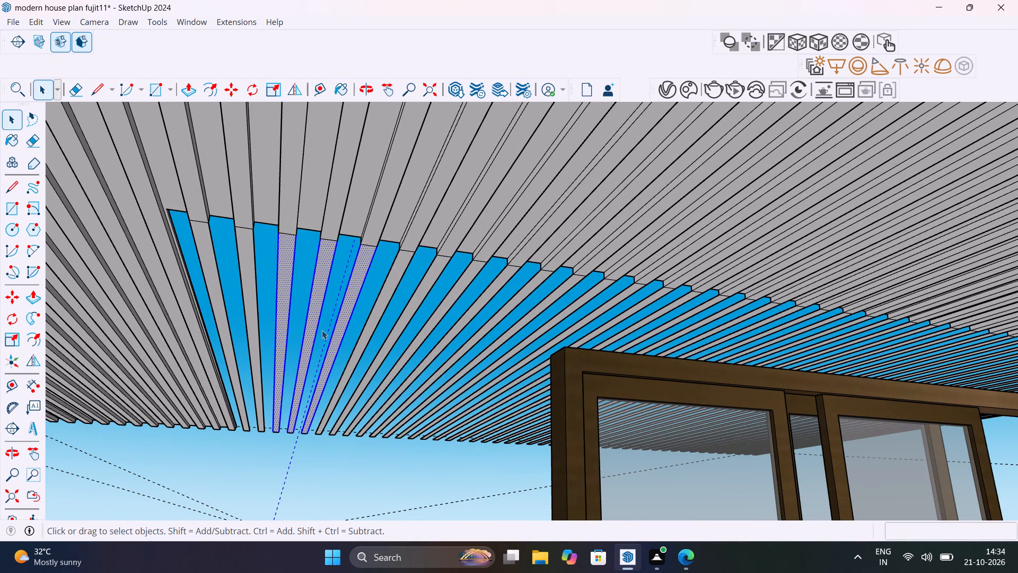
key("Delete")
Delete the last two strips and the loose edge between the cleared gap and the solid ceiling near the grooved tower.
scroll(324, 331, "down", 14)
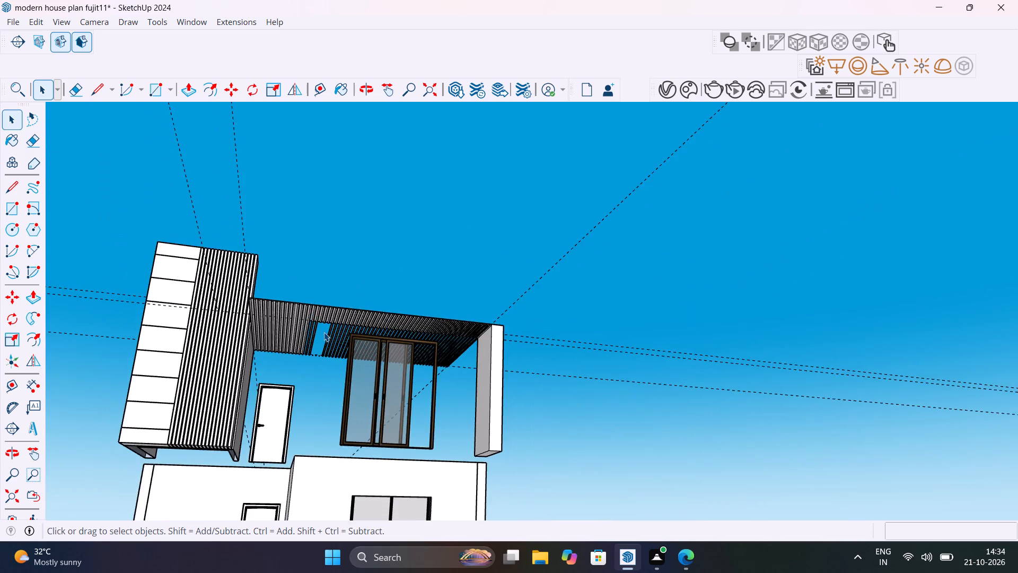
middle_click_drag(325, 335, 283, 342)
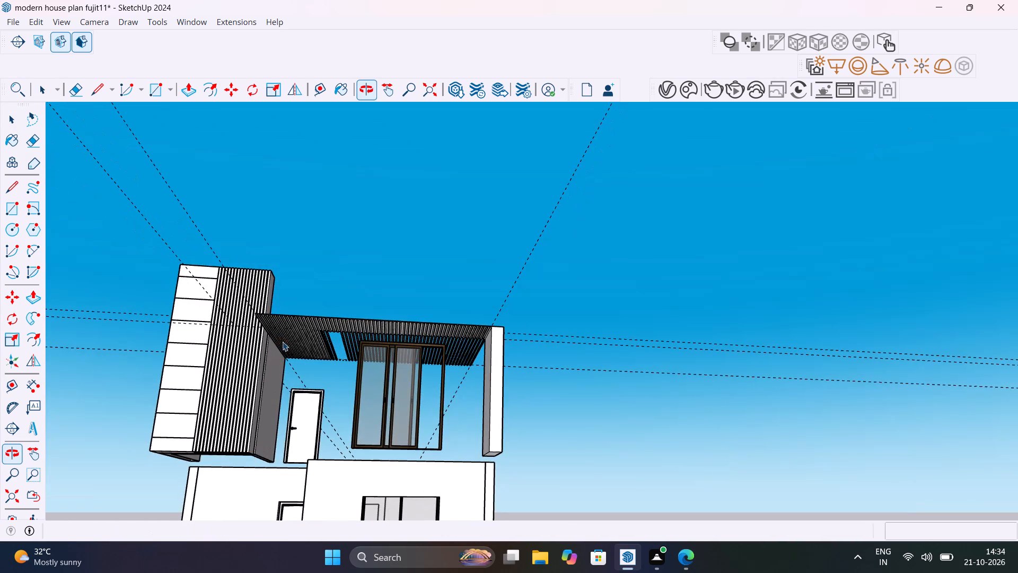
scroll(341, 331, "up", 7)
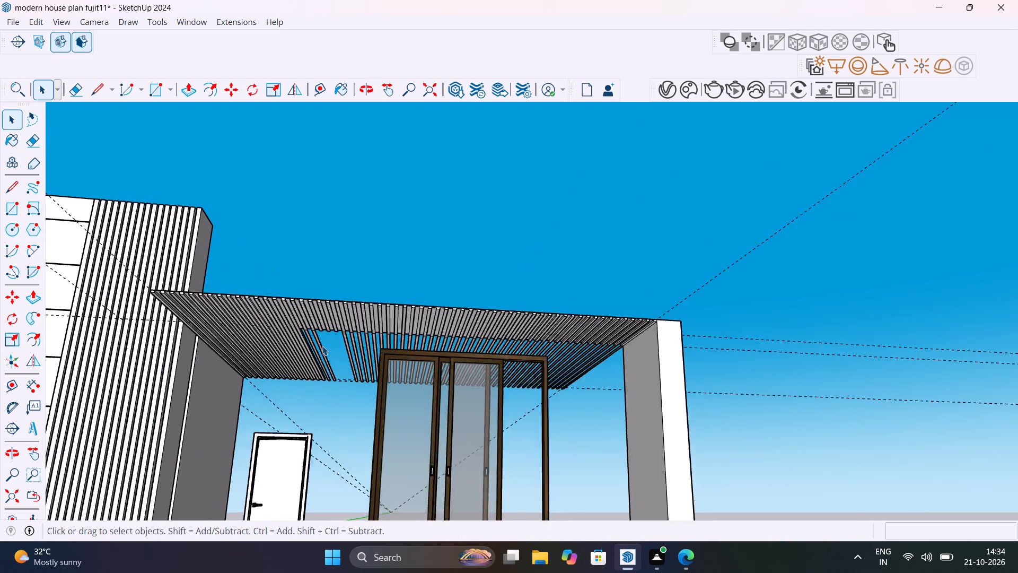
scroll(322, 346, "up", 13)
scroll(308, 348, "down", 4)
left_click_drag(308, 348, 306, 347)
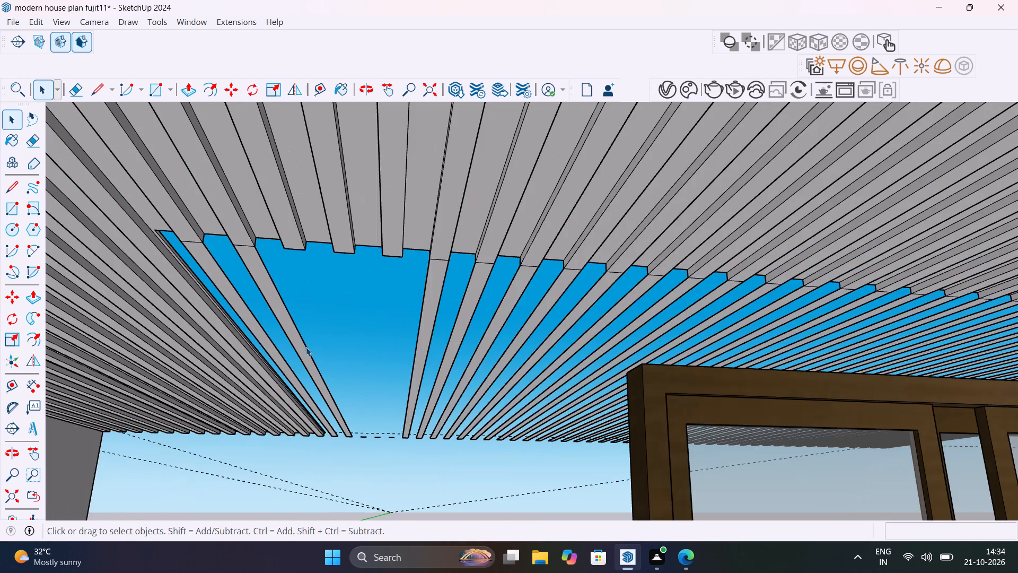
left_click_drag(306, 347, 264, 340)
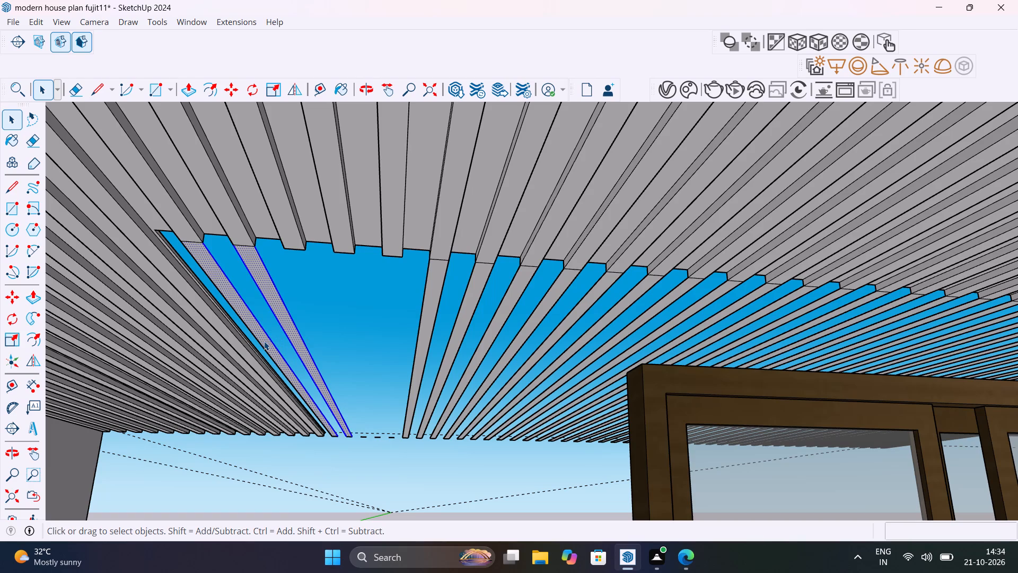
key("Delete")
left_click(264, 348)
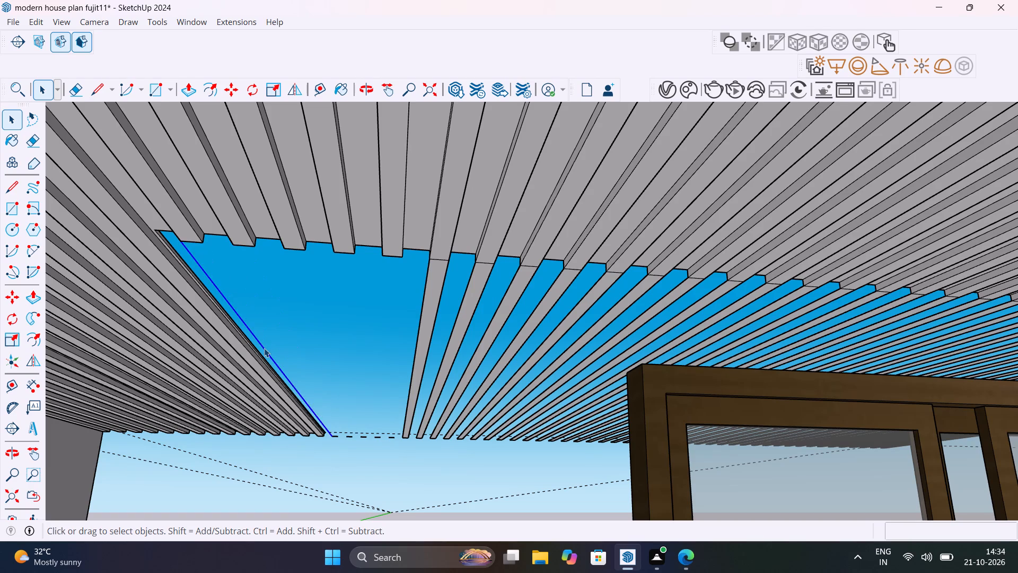
key("Delete")
Delete two more batches of leftover strips, extending the cleared gap across the ceiling to above the sliding door frame.
scroll(342, 428, "down", 1)
middle_click_drag(342, 427, 439, 391)
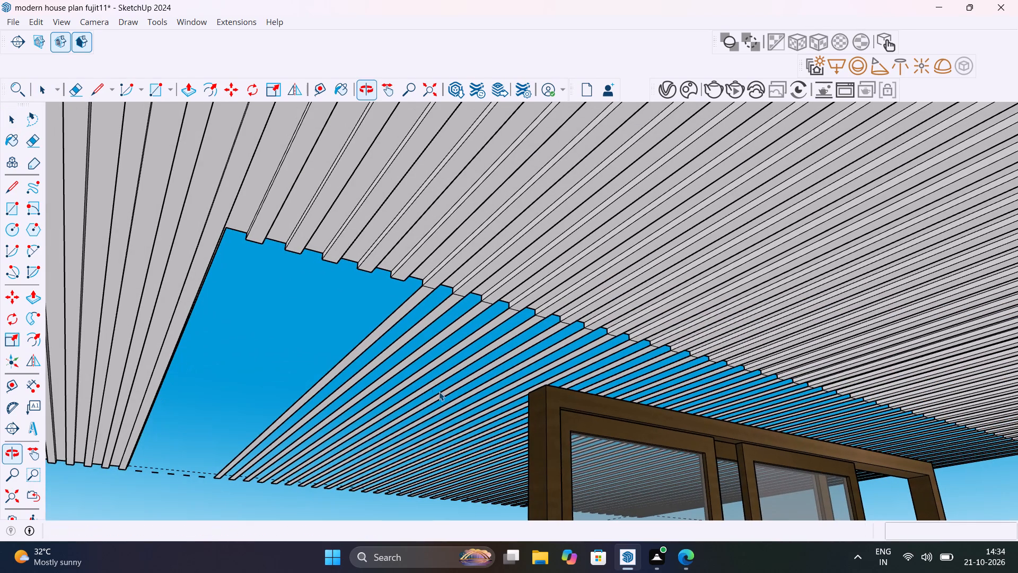
left_click_drag(453, 418, 317, 349)
key("Delete")
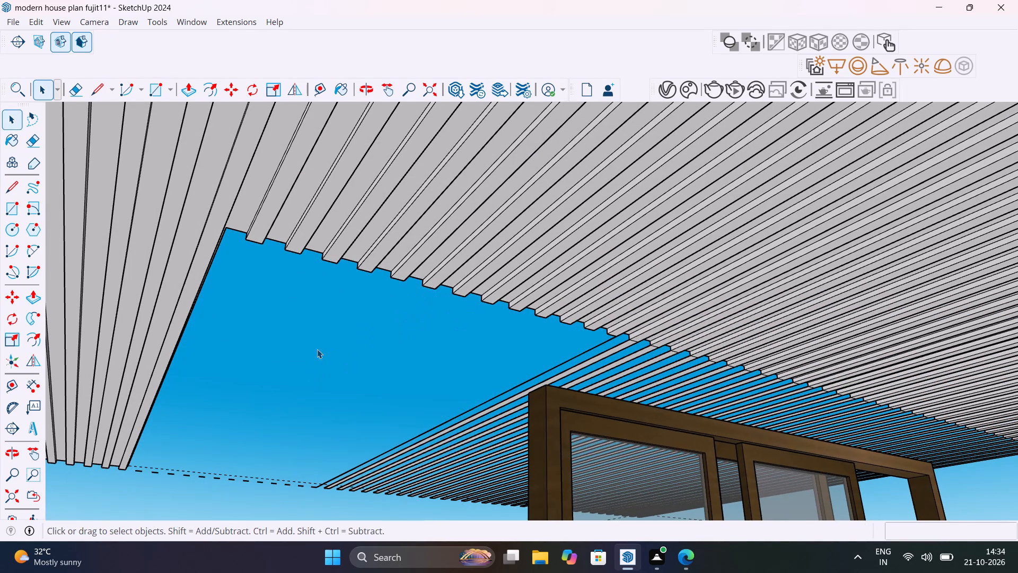
left_click_drag(483, 485, 395, 428)
key("Delete")
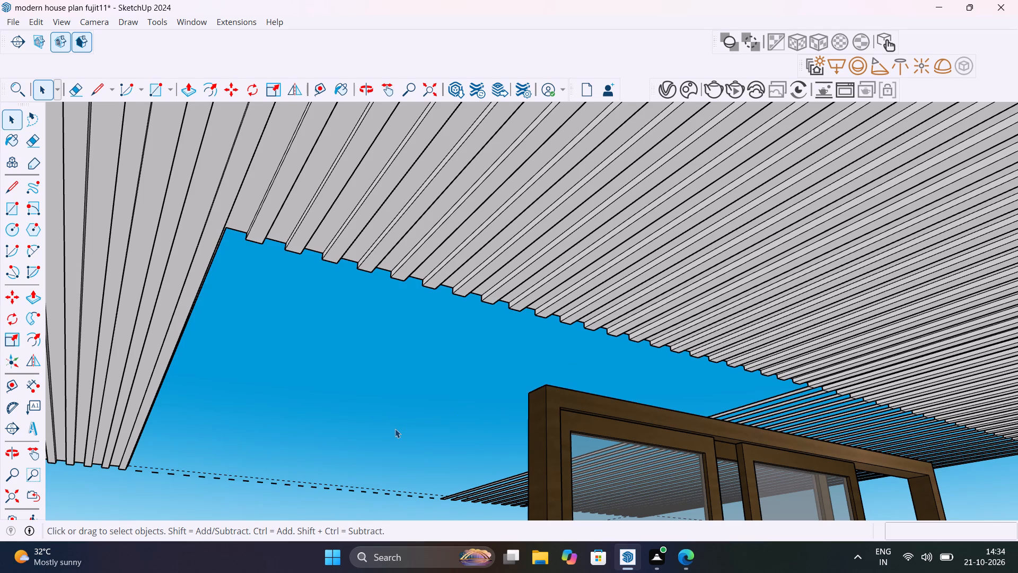
Delete the leftover strip face lying along the top of the side wall at the edge of the remaining strips.
middle_click_drag(466, 478, 561, 509)
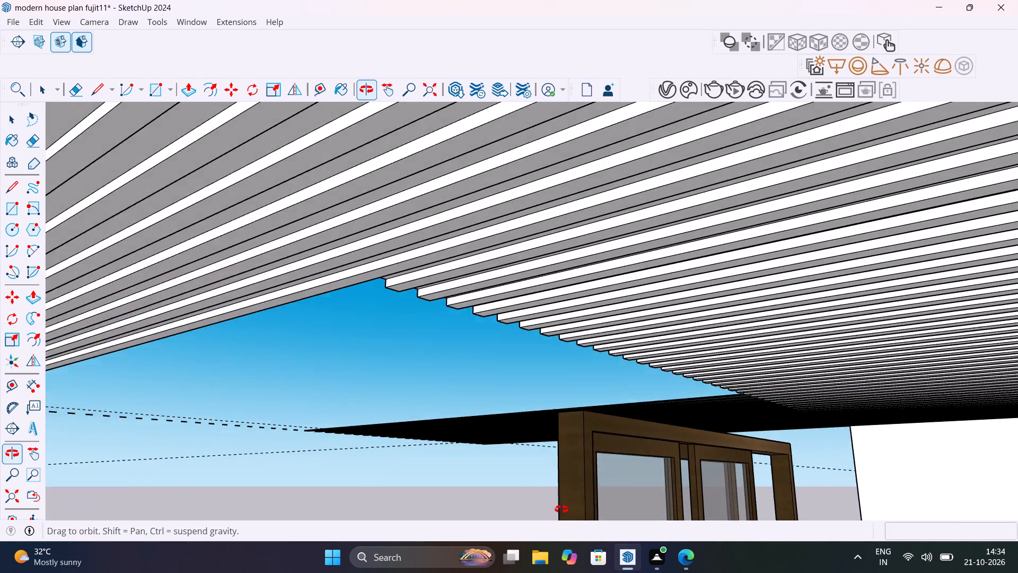
middle_click_drag(561, 509, 630, 476)
scroll(576, 488, "down", 20)
middle_click_drag(635, 488, 560, 572)
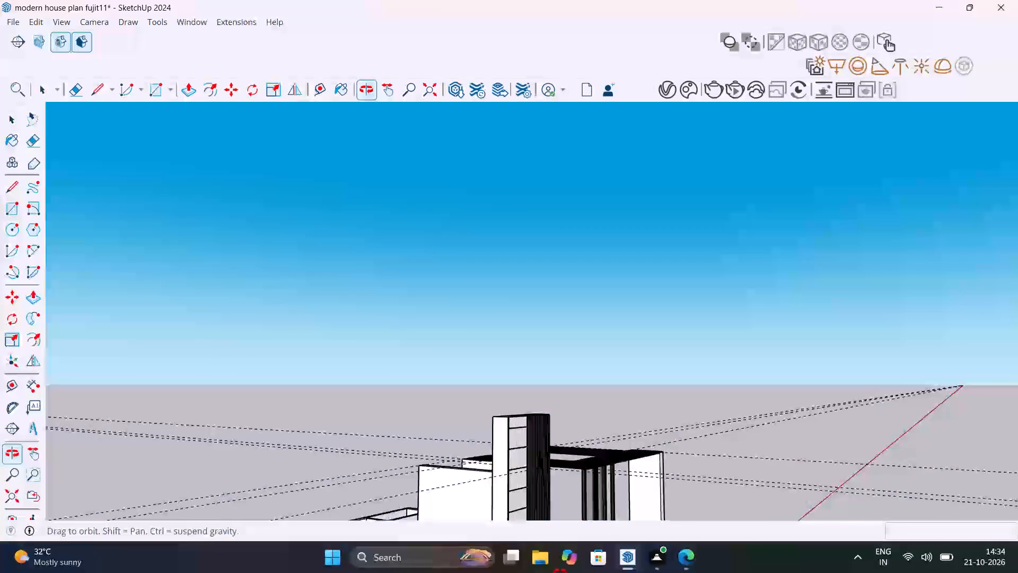
middle_click_drag(560, 572, 413, 503)
scroll(478, 457, "down", 20)
scroll(478, 457, "down", 6)
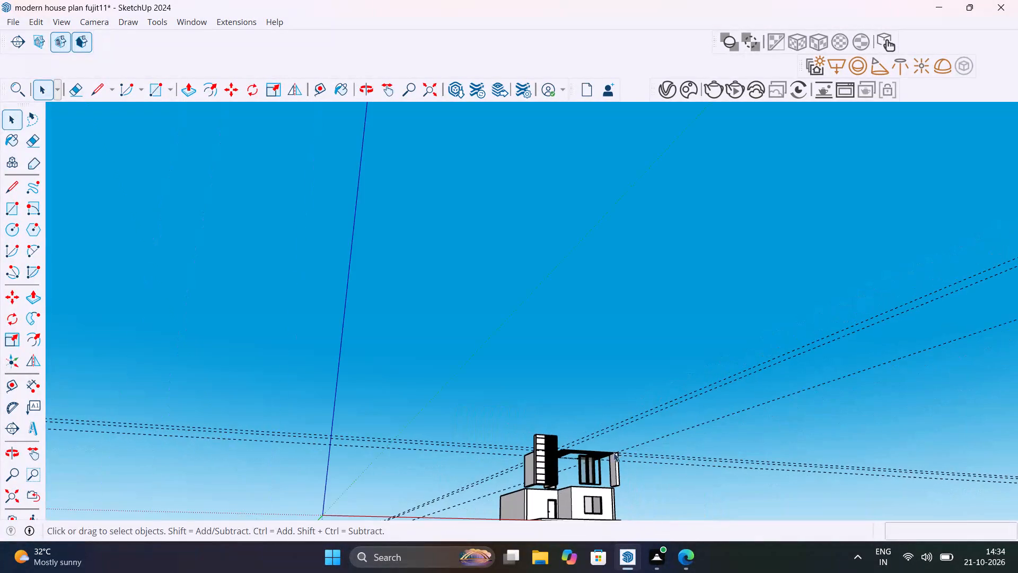
middle_click_drag(602, 493, 576, 572)
scroll(582, 429, "up", 10)
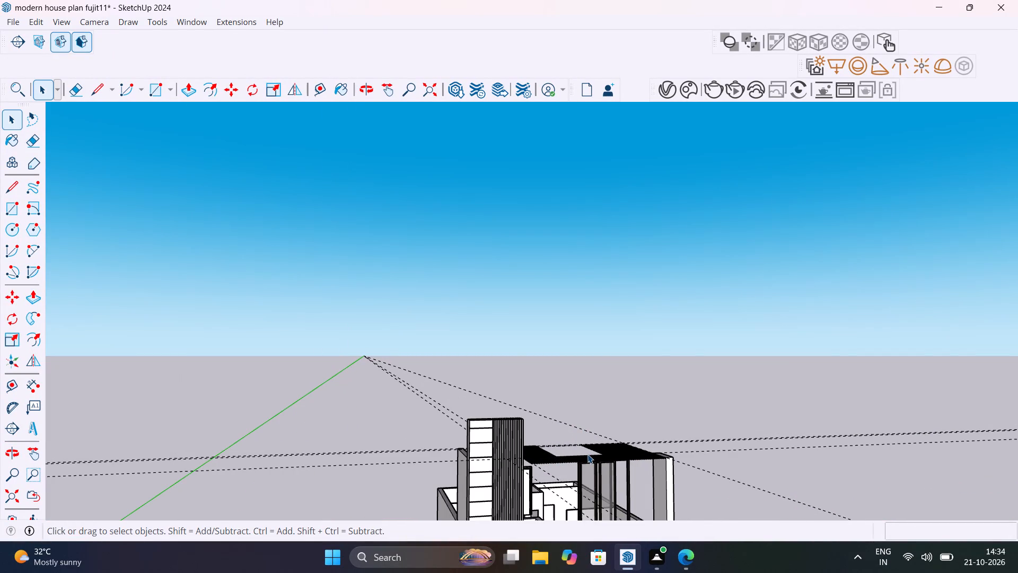
scroll(587, 454, "down", 5)
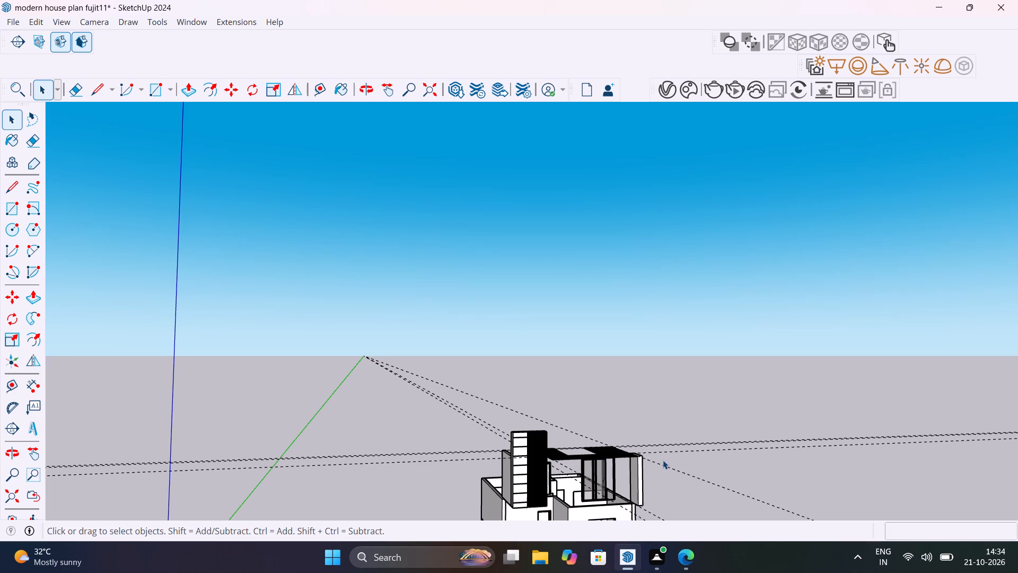
middle_click_drag(635, 480, 622, 572)
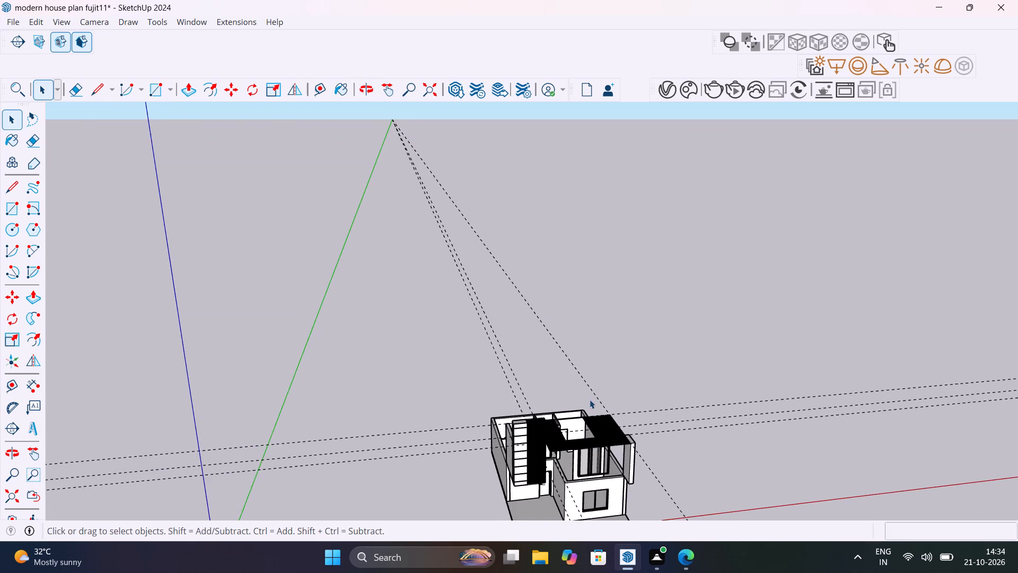
scroll(590, 400, "up", 12)
middle_click_drag(622, 438, 581, 536)
scroll(581, 536, "up", 1)
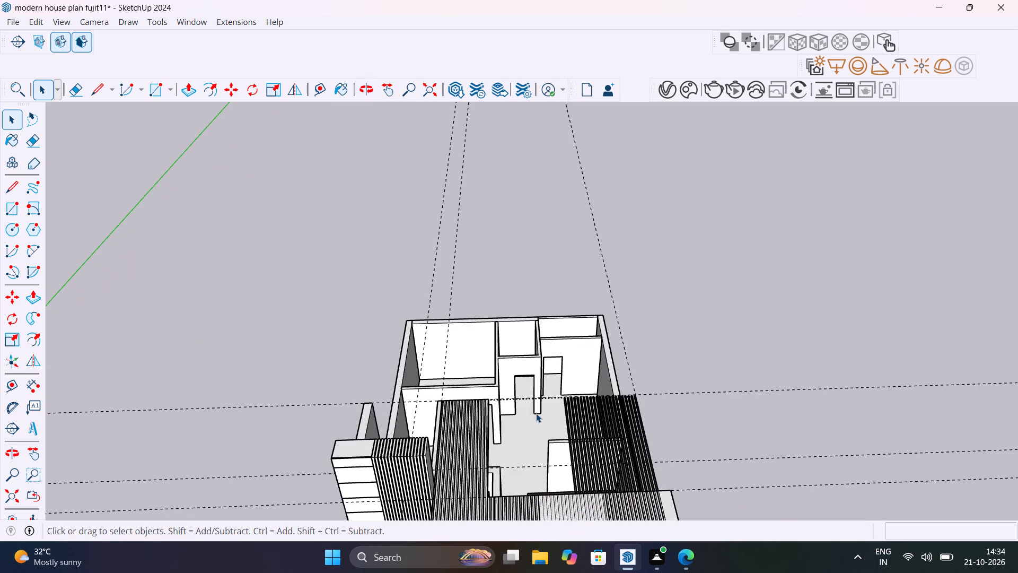
scroll(532, 412, "up", 10)
scroll(523, 402, "down", 4)
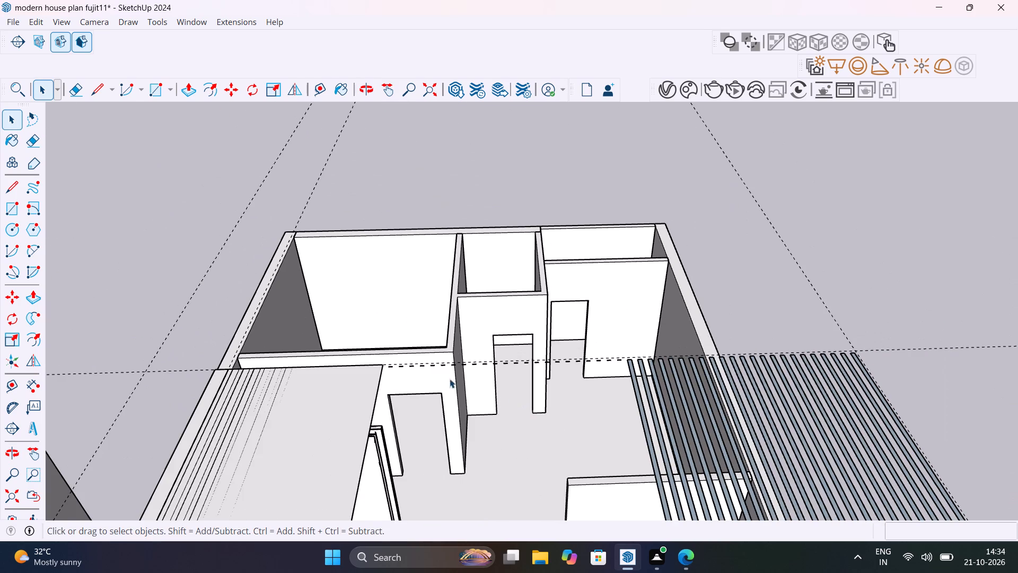
scroll(607, 374, "up", 4)
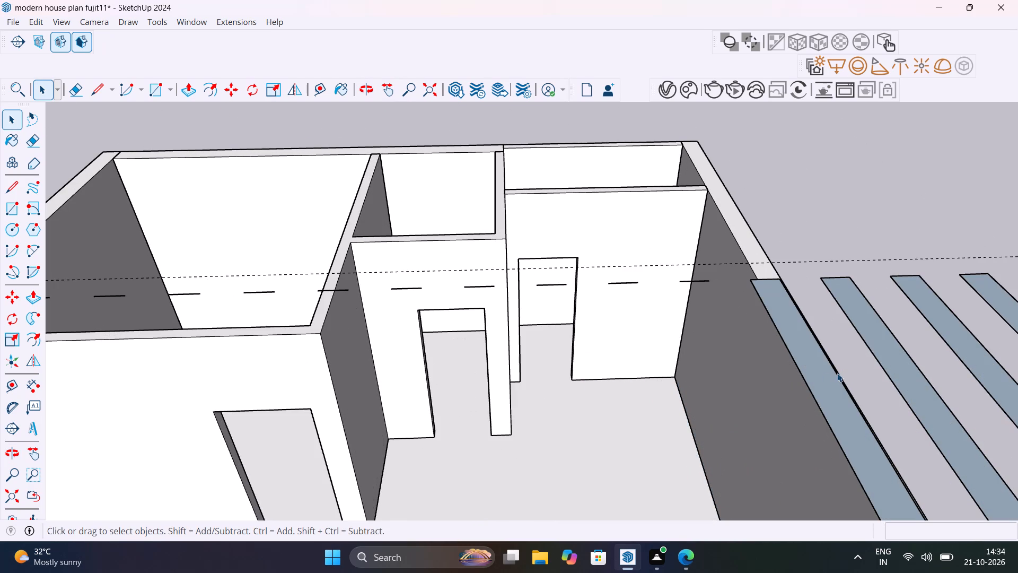
left_click(833, 377)
key("Delete")
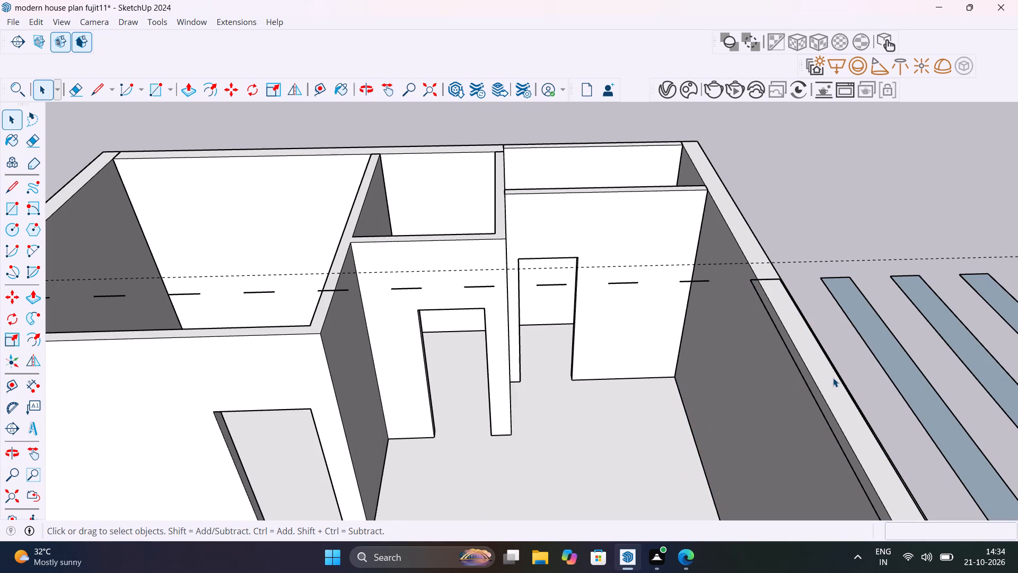
Delete the leftover strips lying outside the house beyond the side wall in batches, along with the guide line meeting their end.
scroll(840, 497, "down", 1)
middle_click_drag(851, 496, 896, 457)
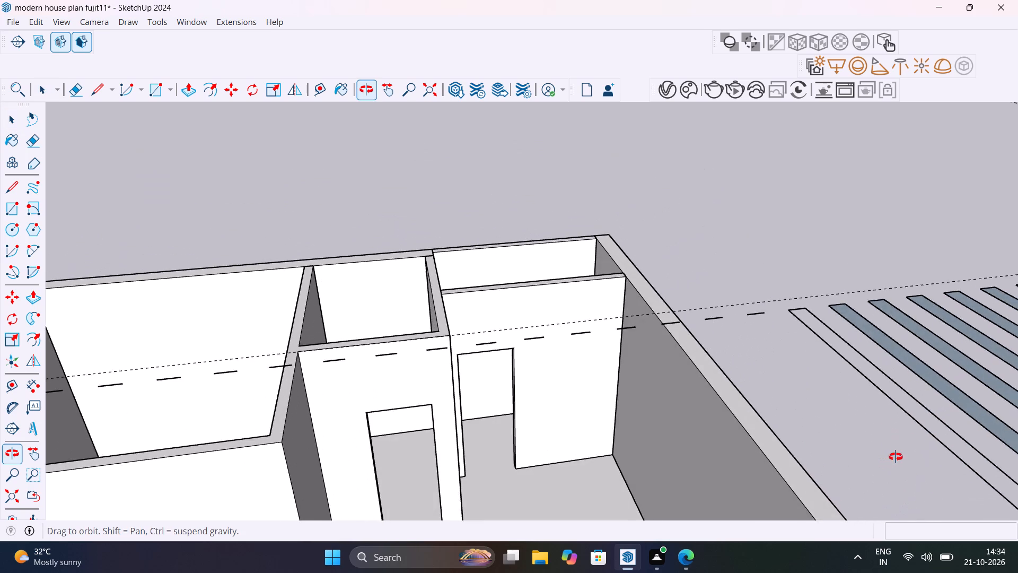
middle_click_drag(896, 457, 899, 484)
left_click_drag(979, 369, 855, 449)
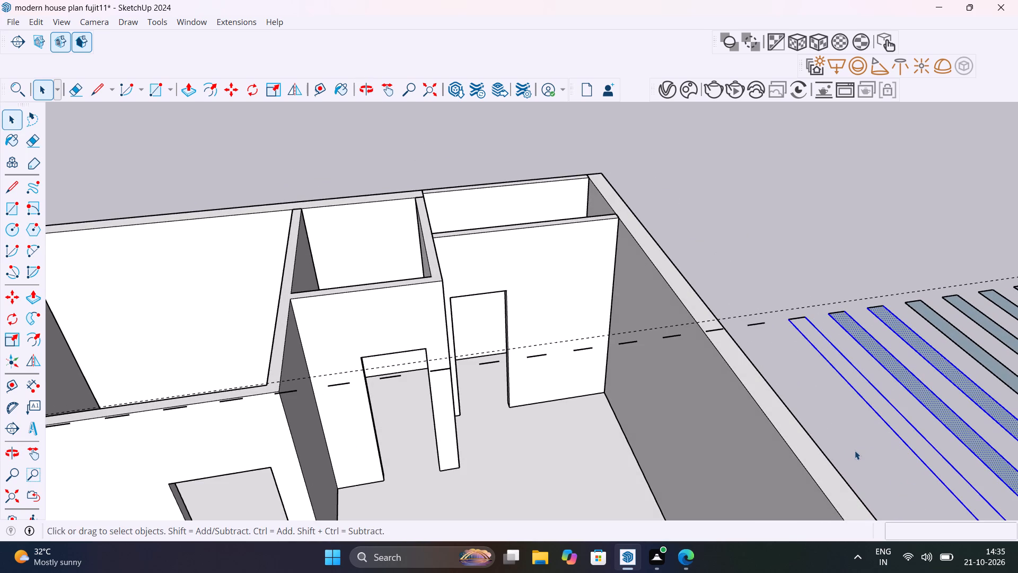
key("Delete")
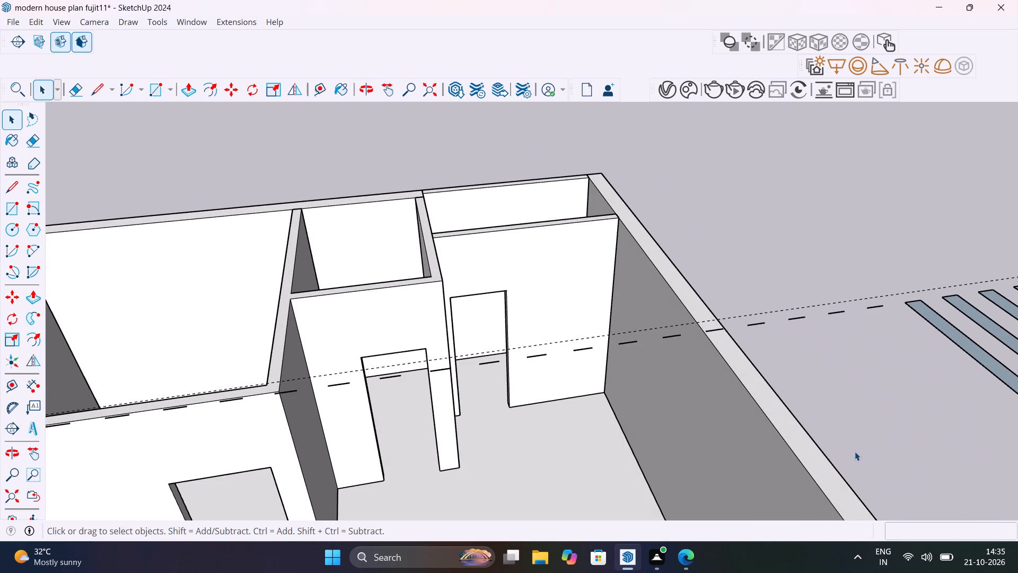
scroll(855, 452, "down", 13)
left_click_drag(994, 473, 882, 484)
key("Delete")
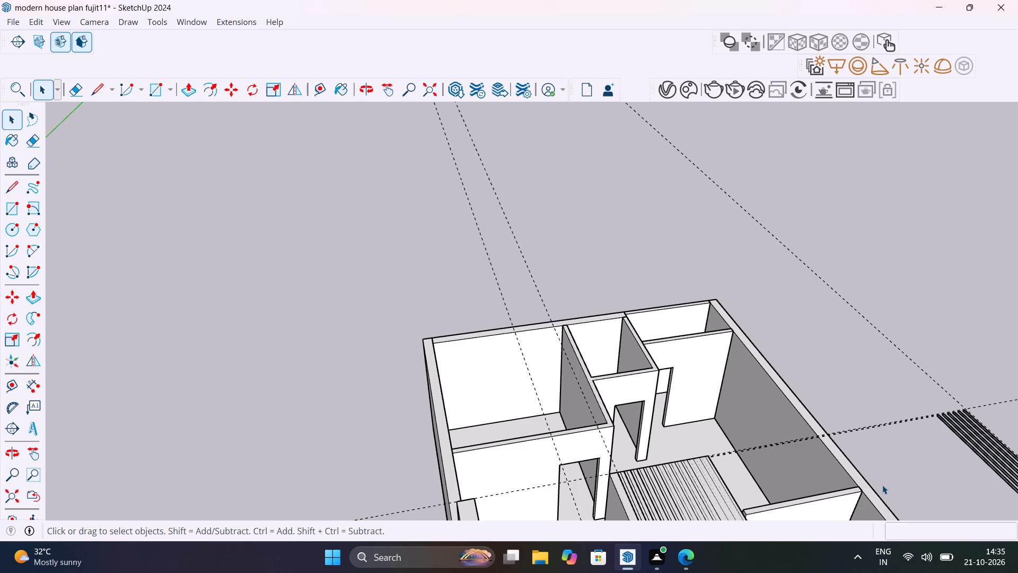
scroll(916, 437, "down", 7)
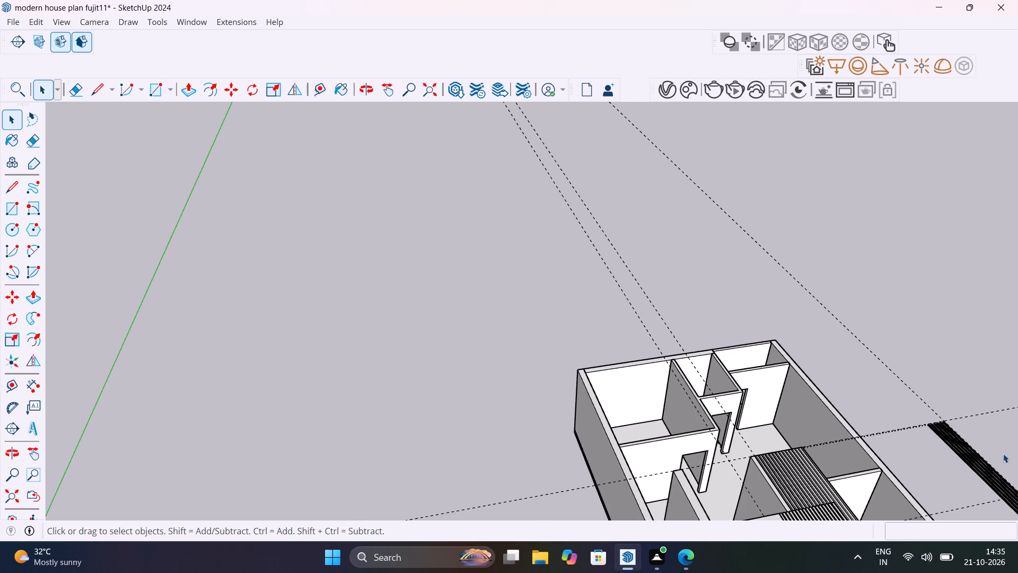
left_click_drag(998, 456, 956, 496)
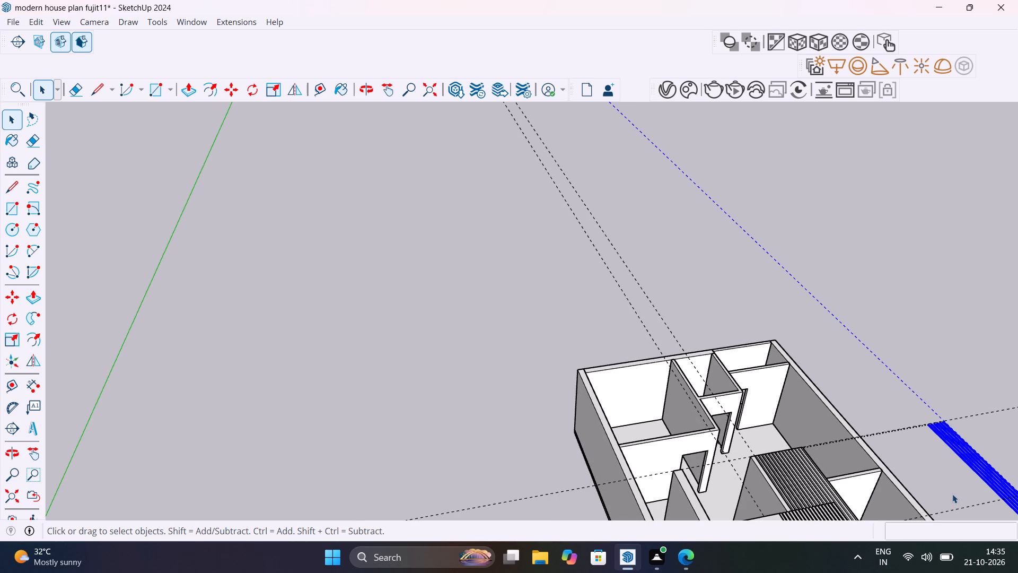
key("Delete")
Delete the middle stretch of the row of short leftover edges floating above the back rooms.
scroll(956, 496, "down", 20)
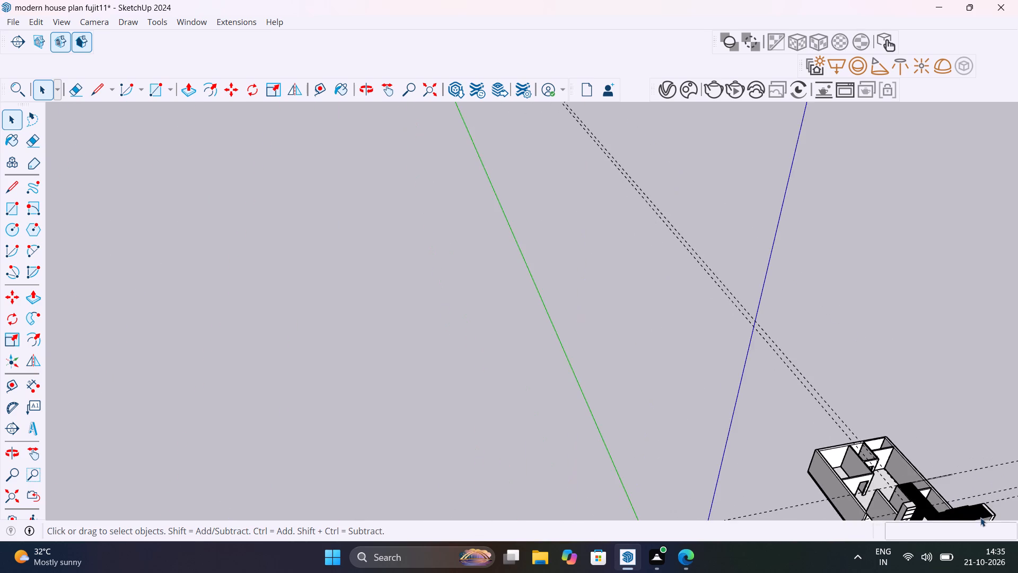
middle_click_drag(932, 484, 742, 405)
scroll(742, 406, "down", 13)
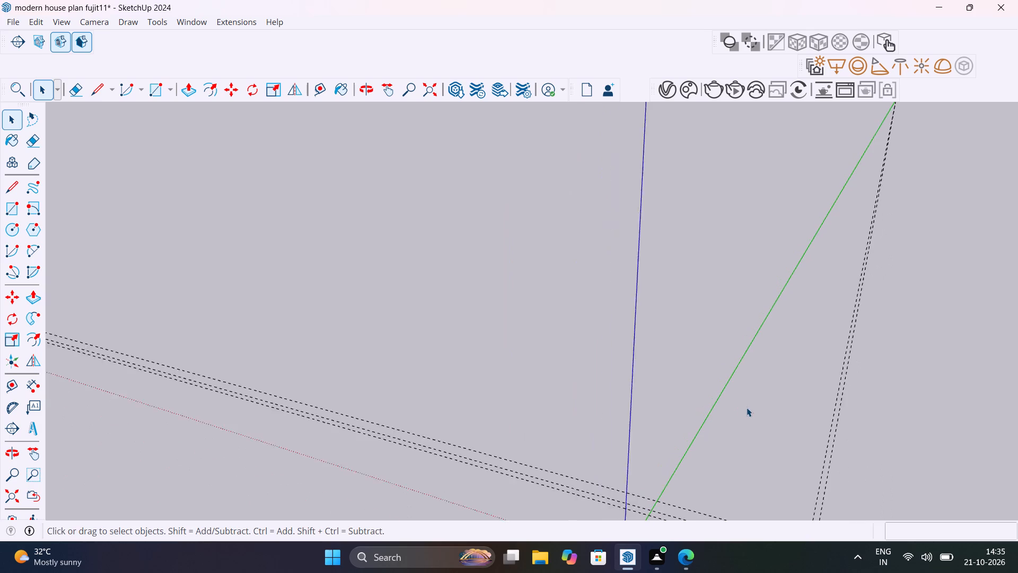
middle_click_drag(872, 439, 600, 270, "shift")
scroll(574, 387, "up", 16)
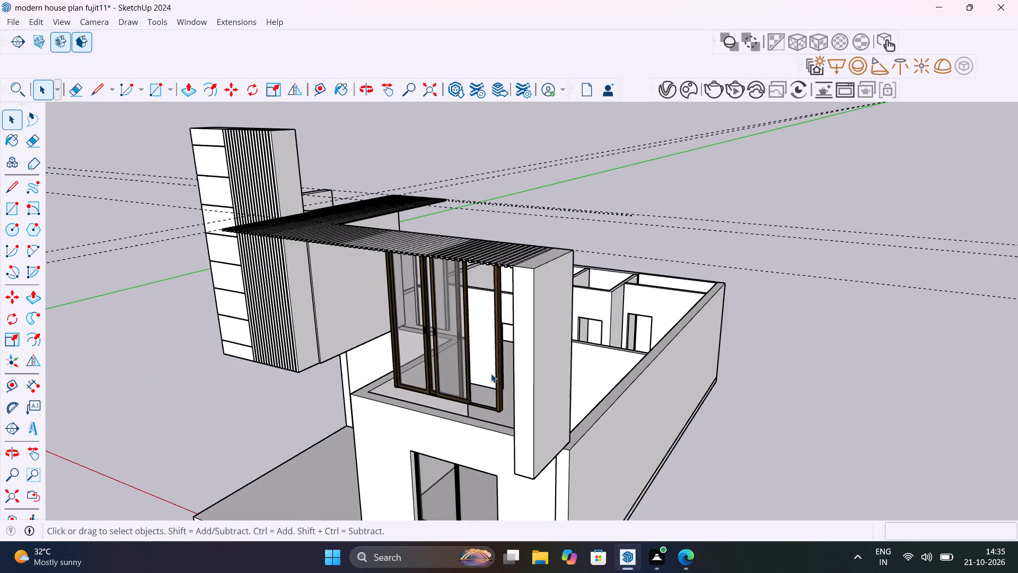
scroll(525, 350, "up", 1)
middle_click_drag(527, 346, 497, 465)
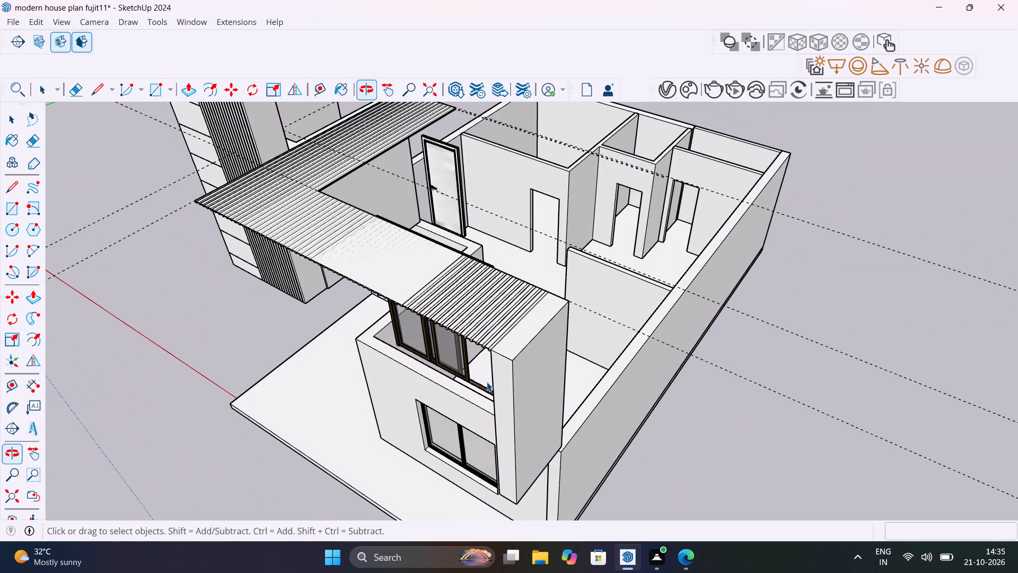
middle_click_drag(495, 293, 627, 549)
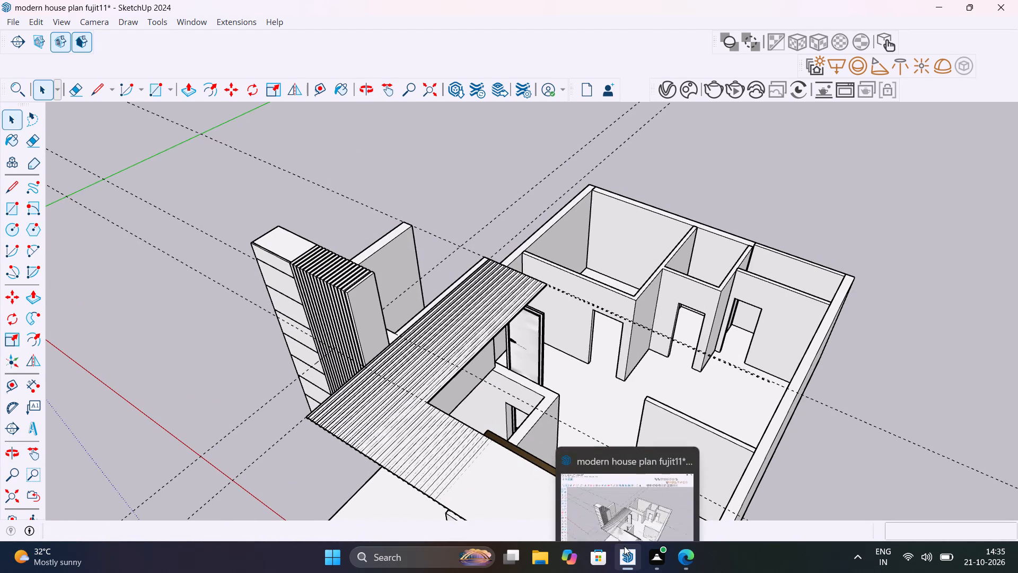
scroll(766, 394, "up", 9)
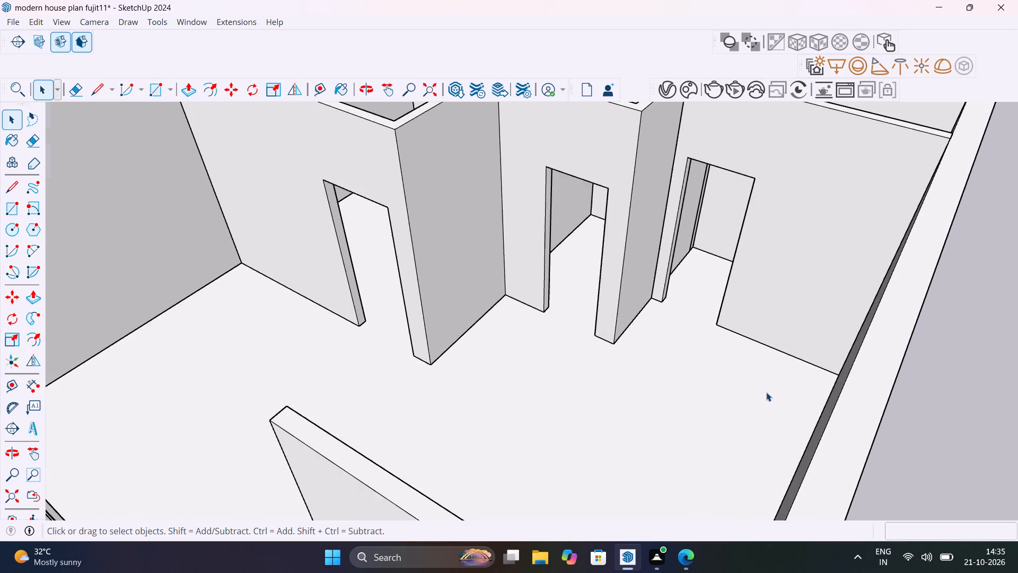
scroll(778, 424, "down", 3)
middle_click_drag(767, 423, 806, 464)
left_click_drag(887, 462, 430, 232)
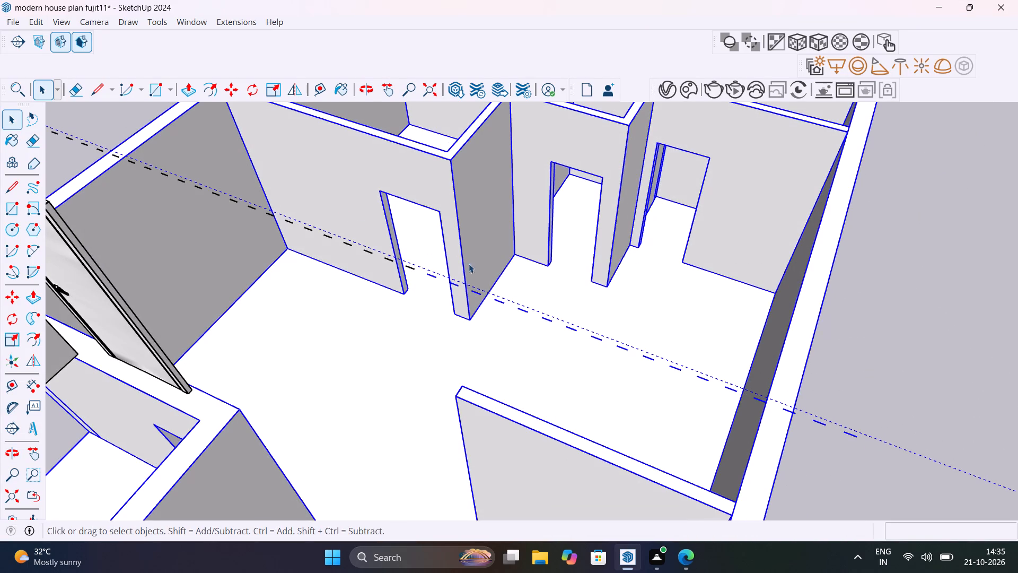
left_click(943, 264)
middle_click_drag(713, 442, 877, 320)
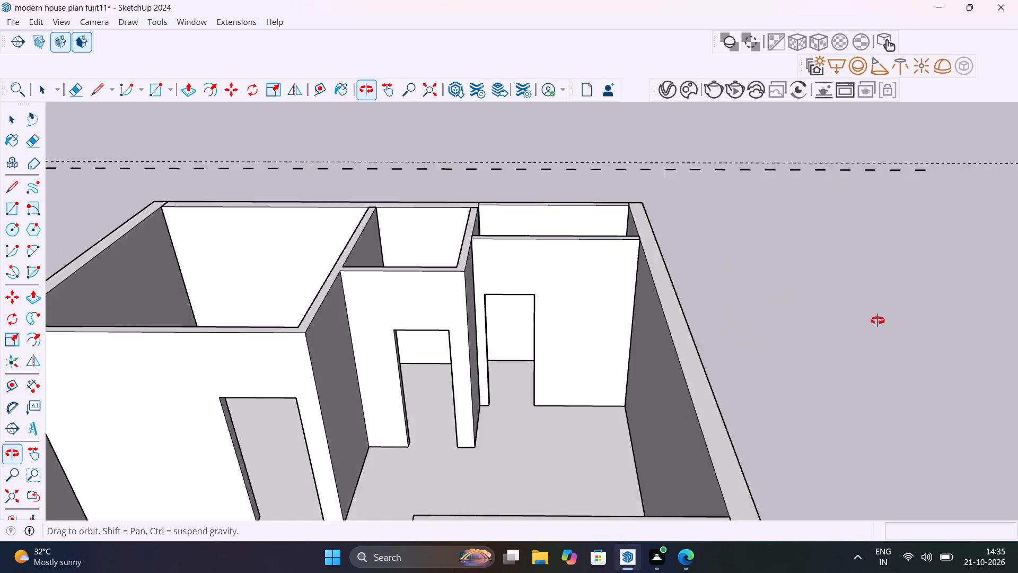
middle_click_drag(877, 320, 889, 314)
left_click_drag(945, 149, 811, 136)
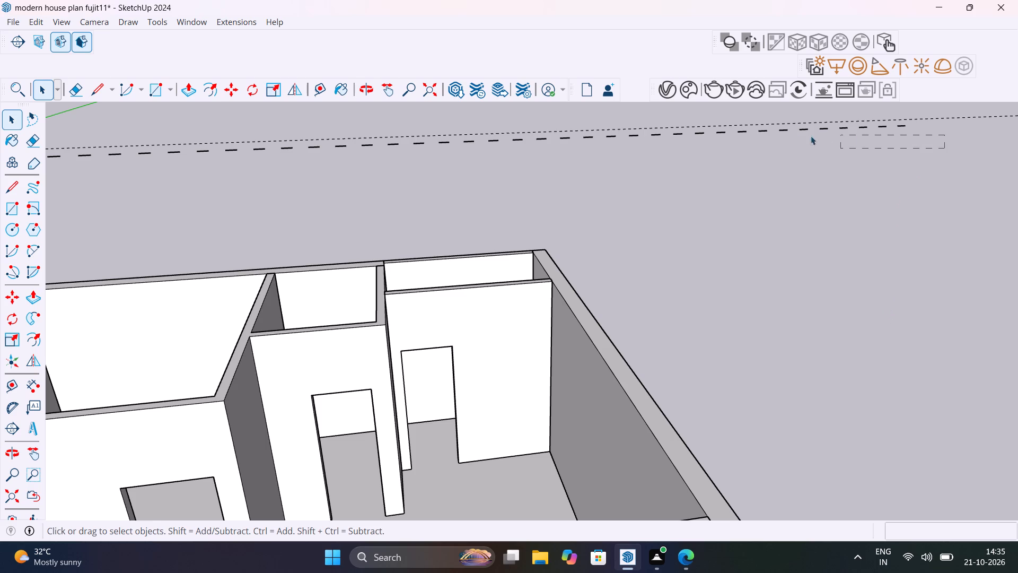
left_click_drag(811, 136, 261, 137)
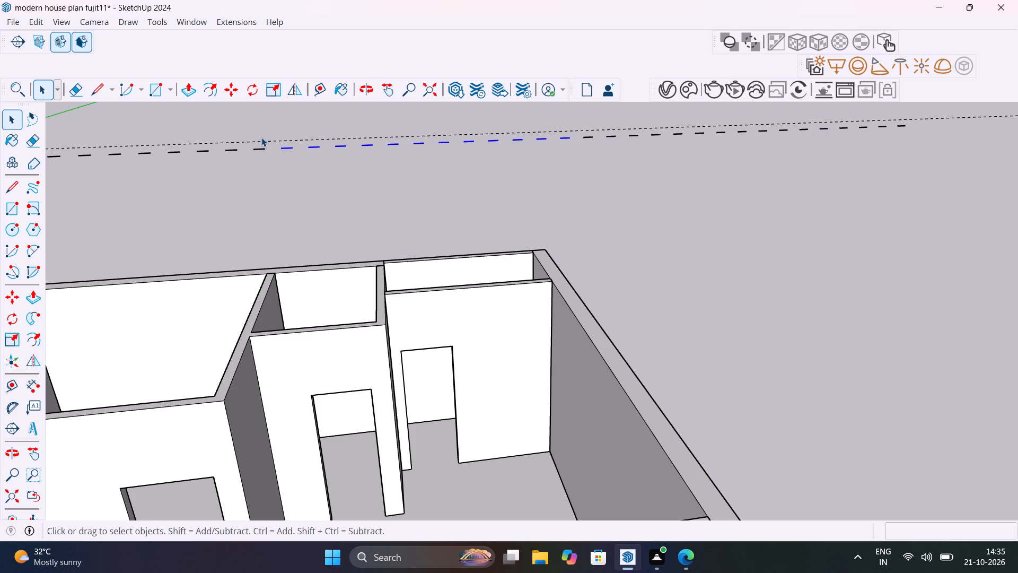
key("Delete")
Delete the stretch of short leftover edges nearest the outer side wall, together with the guide line running along it.
scroll(261, 138, "down", 12)
middle_click_drag(276, 136, 275, 182)
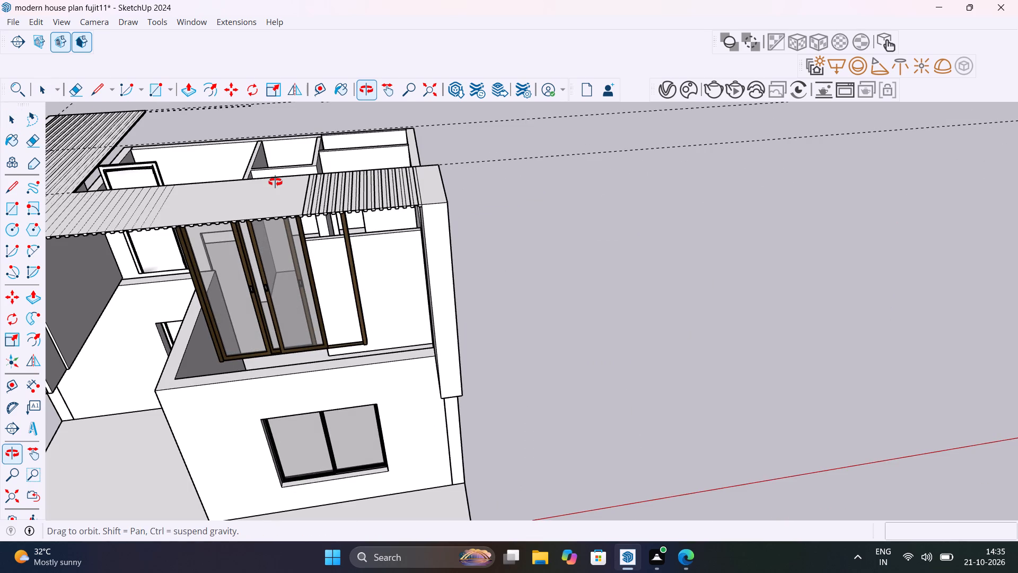
middle_click_drag(275, 182, 426, 404)
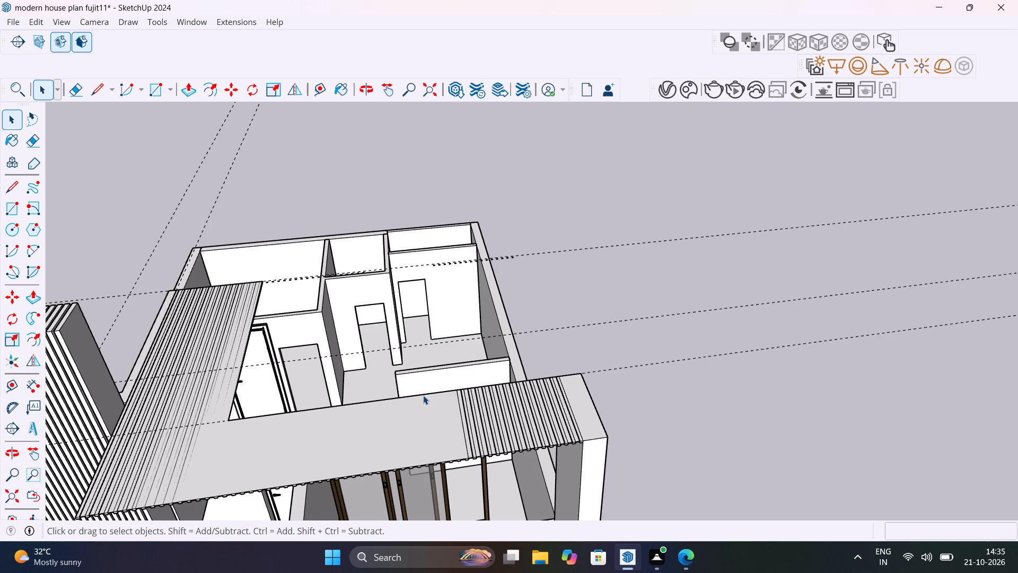
scroll(403, 326, "down", 1, "shift")
middle_click_drag(425, 344, 428, 488, "shift")
scroll(428, 488, "down", 1)
scroll(462, 483, "up", 2)
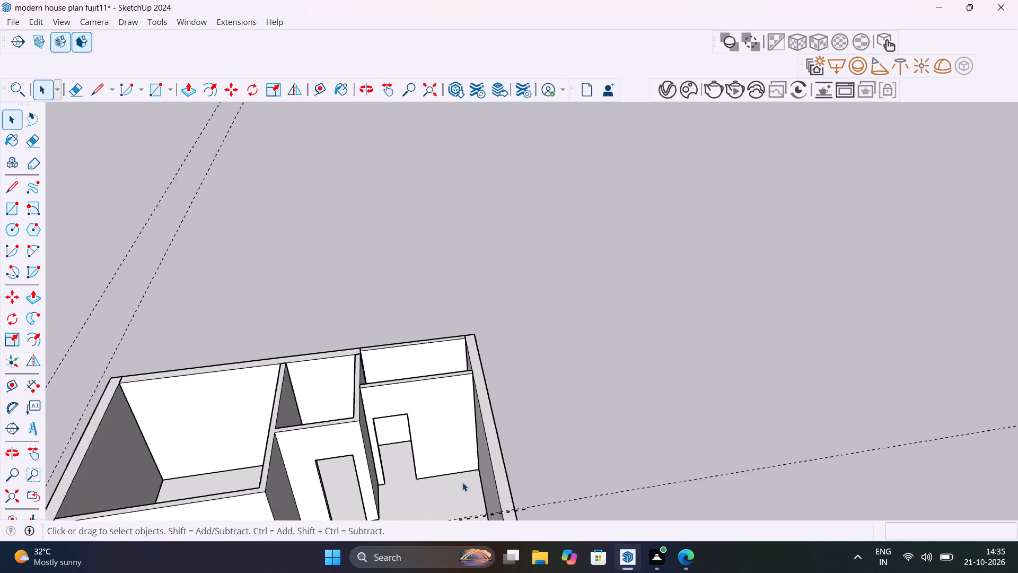
scroll(462, 482, "up", 6)
middle_click_drag(464, 481, 429, 351, "shift")
middle_click_drag(463, 308, 477, 523, "shift")
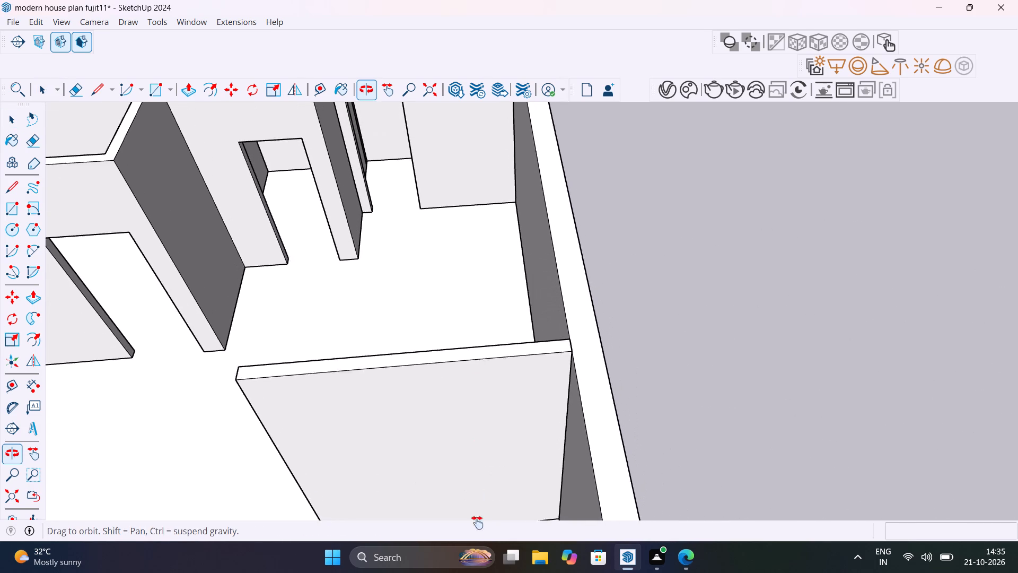
middle_click_drag(477, 523, 469, 572, "shift")
scroll(482, 418, "down", 2)
middle_click_drag(486, 418, 498, 319, "shift")
left_click_drag(646, 230, 304, 138)
left_click(724, 260)
middle_click_drag(603, 267, 650, 395)
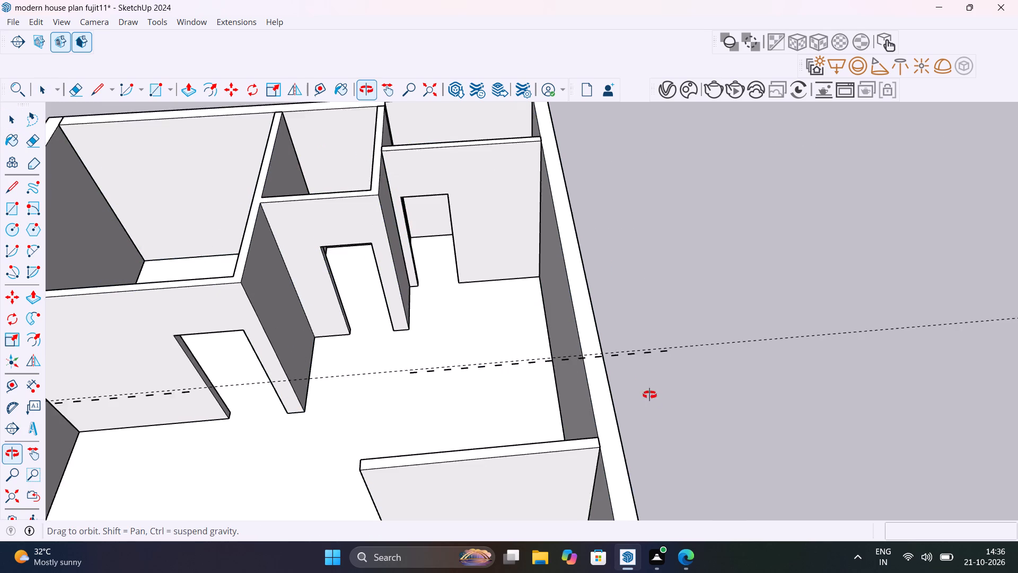
middle_click_drag(650, 395, 645, 252)
scroll(645, 252, "up", 1)
left_click_drag(738, 284, 730, 274)
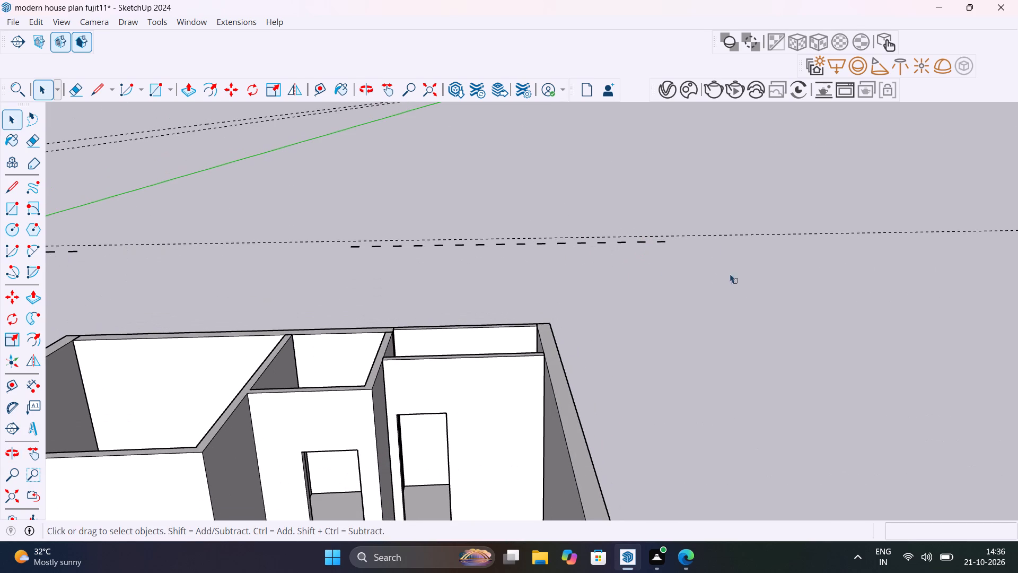
left_click_drag(730, 274, 337, 164)
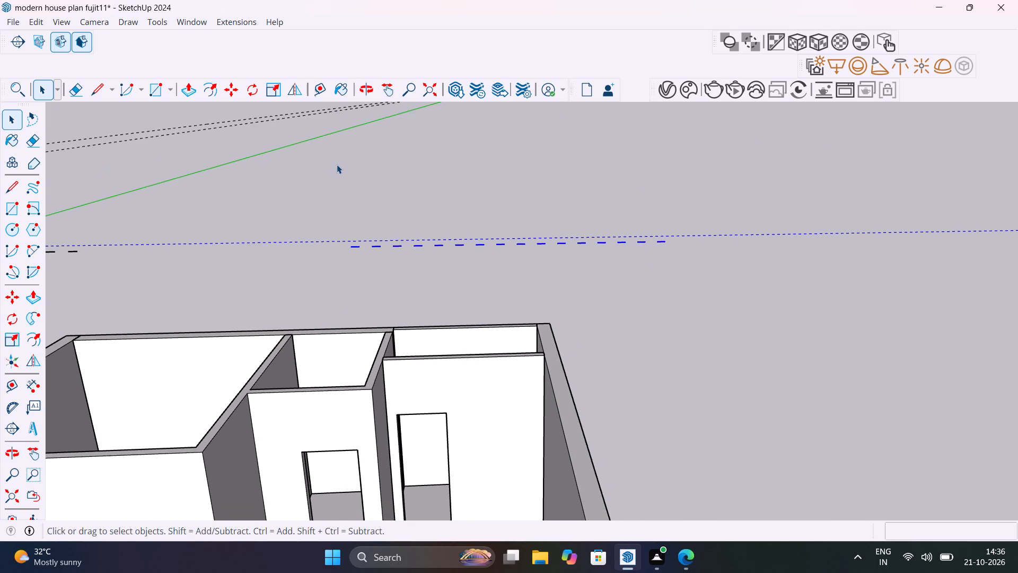
key("Delete")
Delete the remaining short edges extending from the grooved ceiling's rear corner, together with the guide line beside them.
scroll(398, 229, "down", 11)
scroll(230, 238, "up", 4)
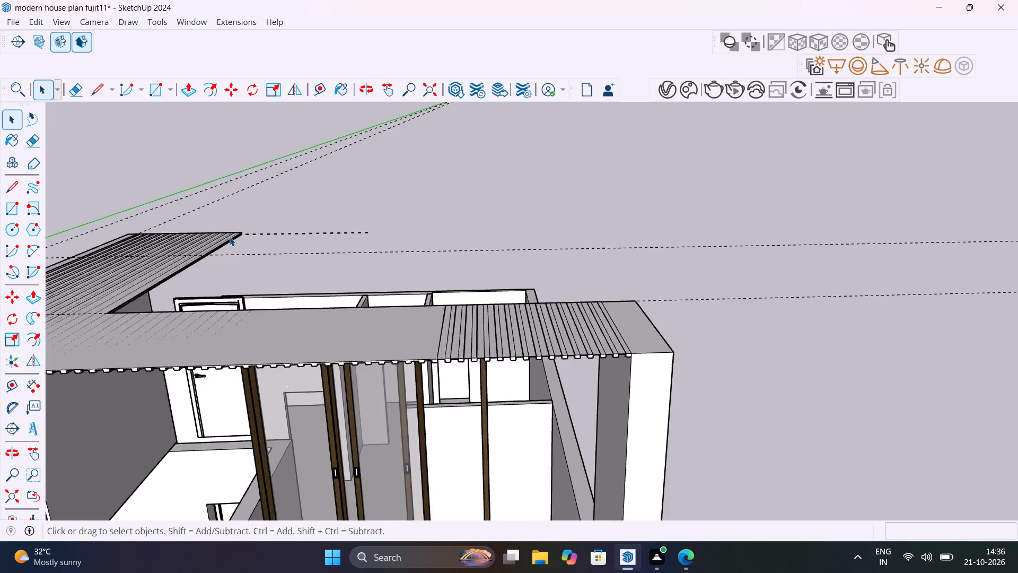
scroll(230, 237, "up", 9)
middle_click_drag(346, 245, 358, 223)
scroll(394, 246, "up", 4)
scroll(504, 244, "down", 5)
left_click_drag(606, 240, 495, 193)
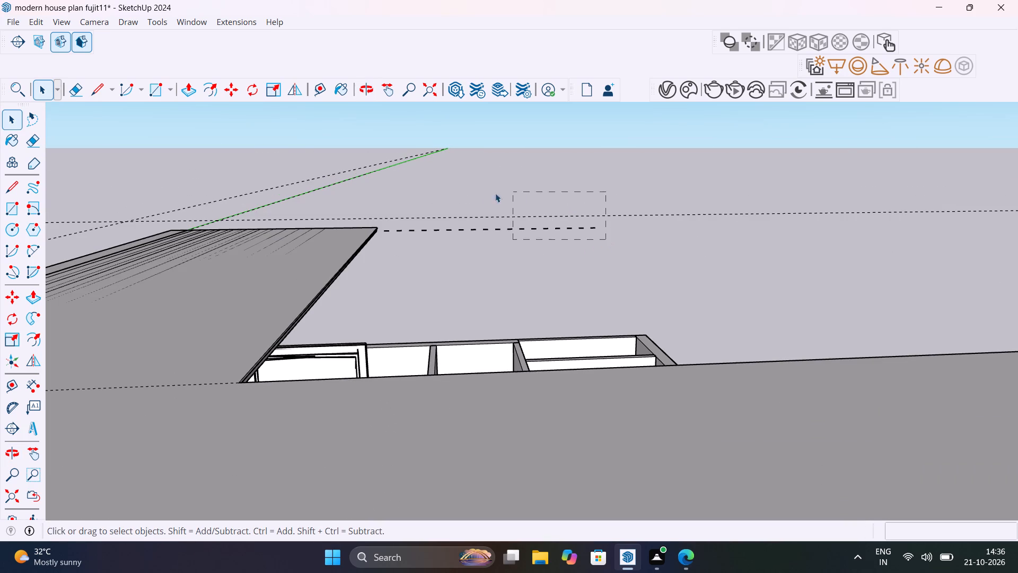
left_click_drag(495, 193, 384, 214)
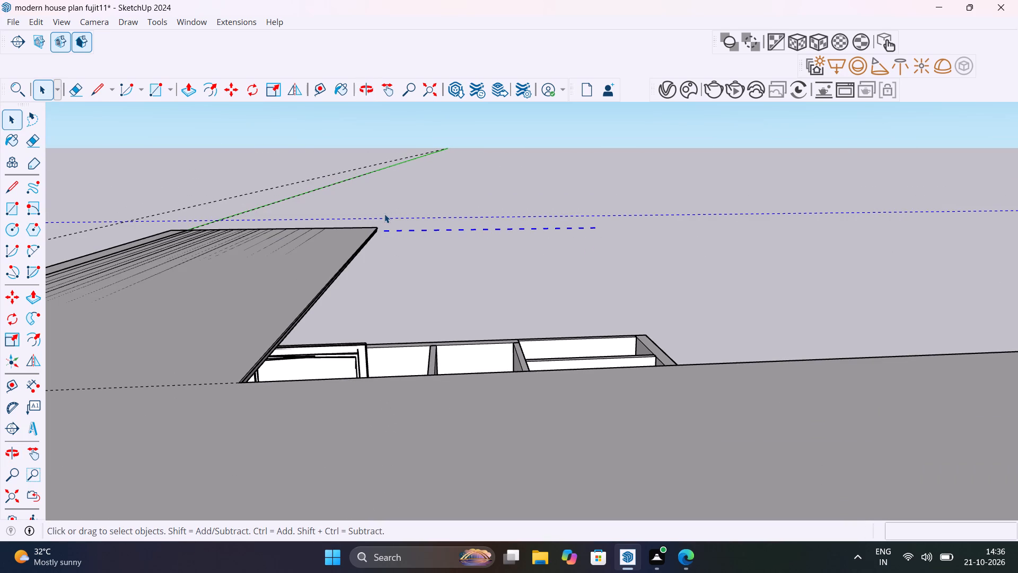
key("Delete")
Unhide all hidden parts of the house model.
scroll(416, 270, "down", 8)
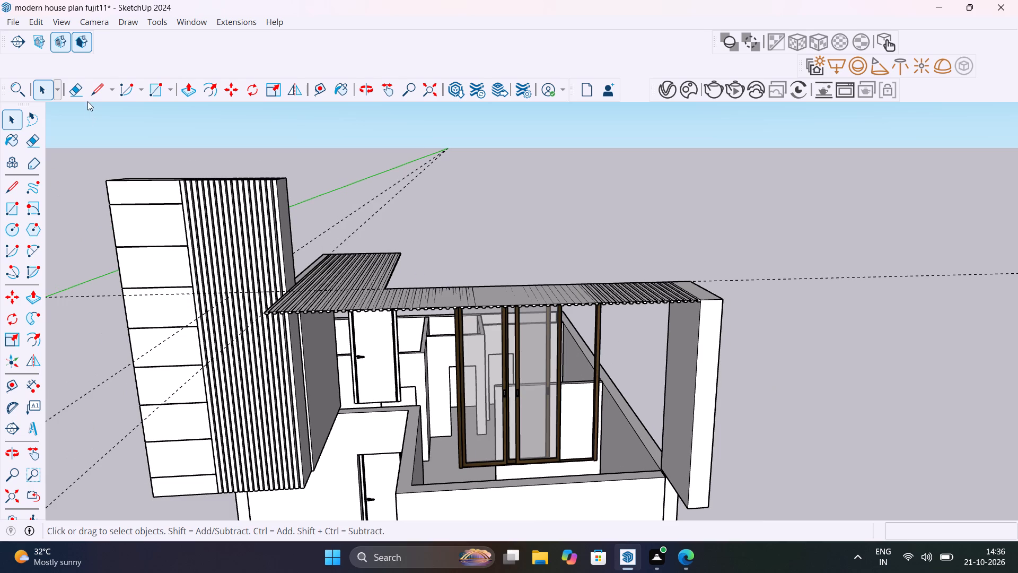
left_click(42, 24)
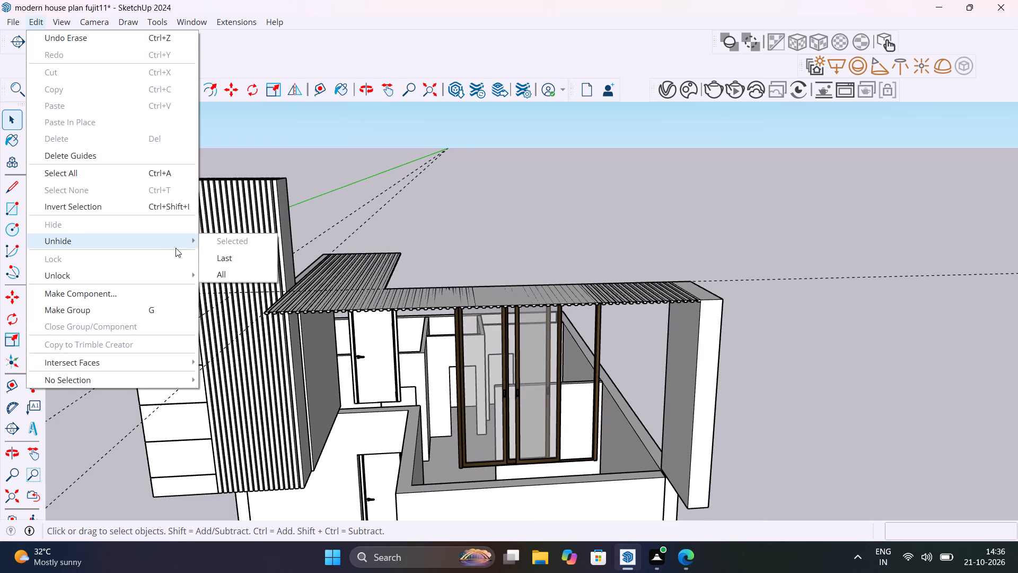
left_click(244, 276)
Examine the complete house from the front, below and the side, checking the grooved balcony ceiling, tower and roof slabs.
middle_click_drag(401, 345, 446, 223)
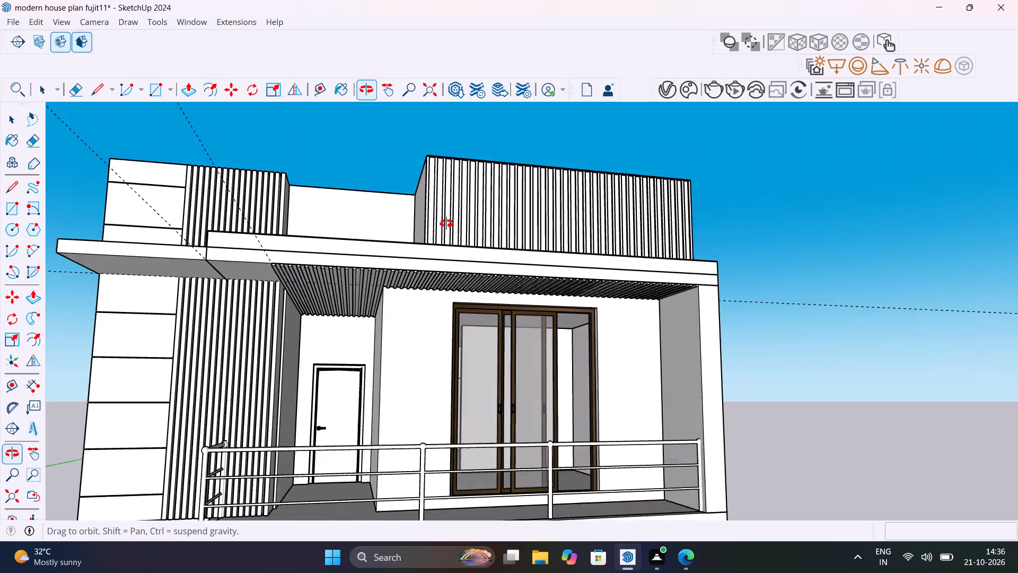
middle_click_drag(446, 223, 326, 187)
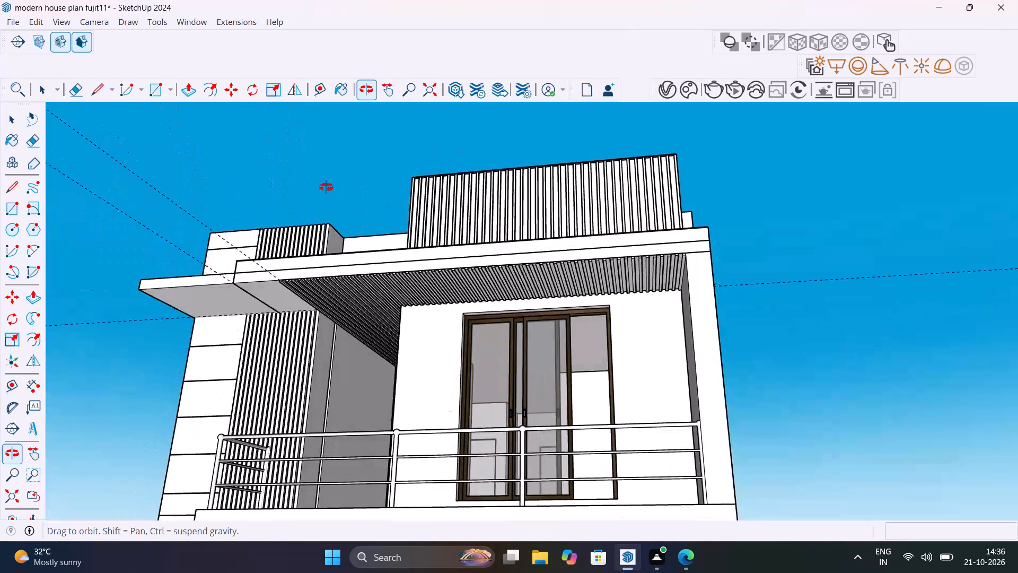
middle_click_drag(326, 187, 356, 249)
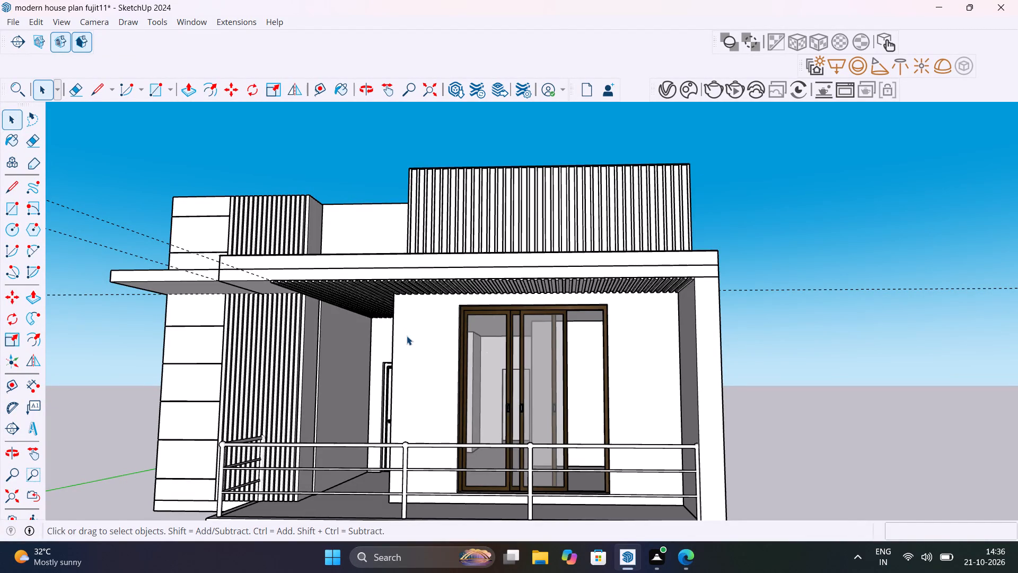
scroll(235, 309, "down", 1)
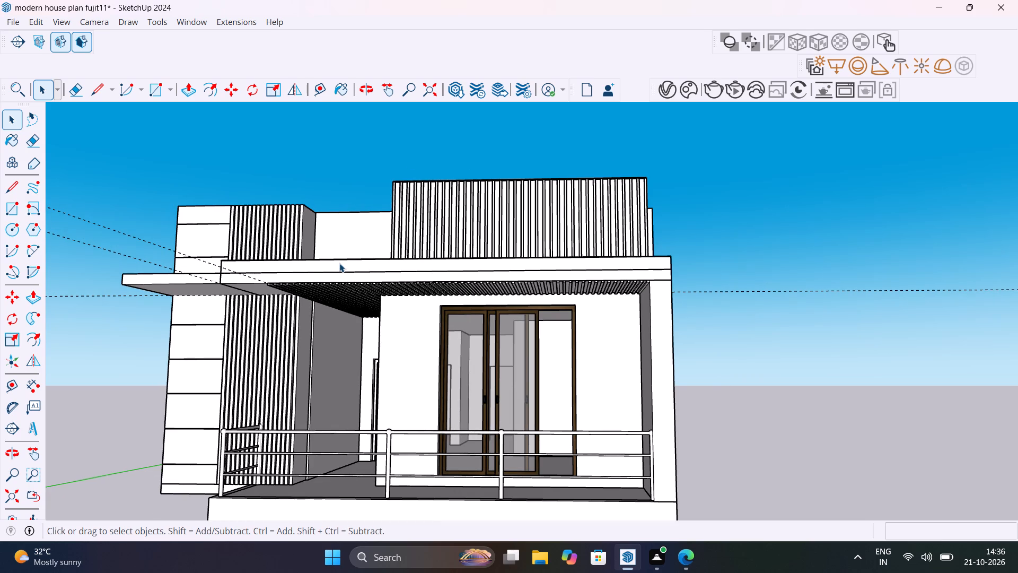
scroll(339, 263, "down", 4)
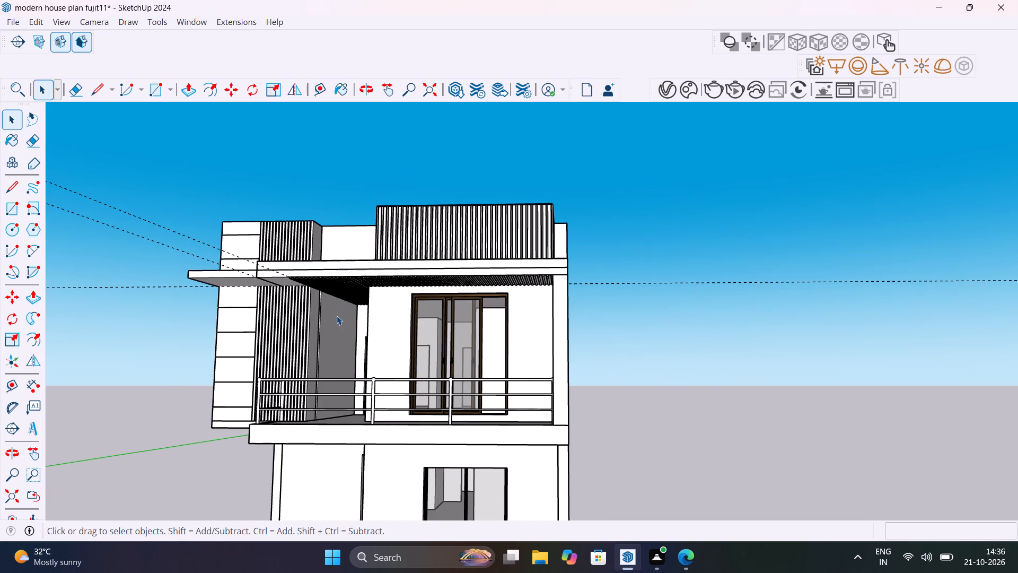
scroll(337, 315, "down", 2)
middle_click_drag(334, 319, 571, 387)
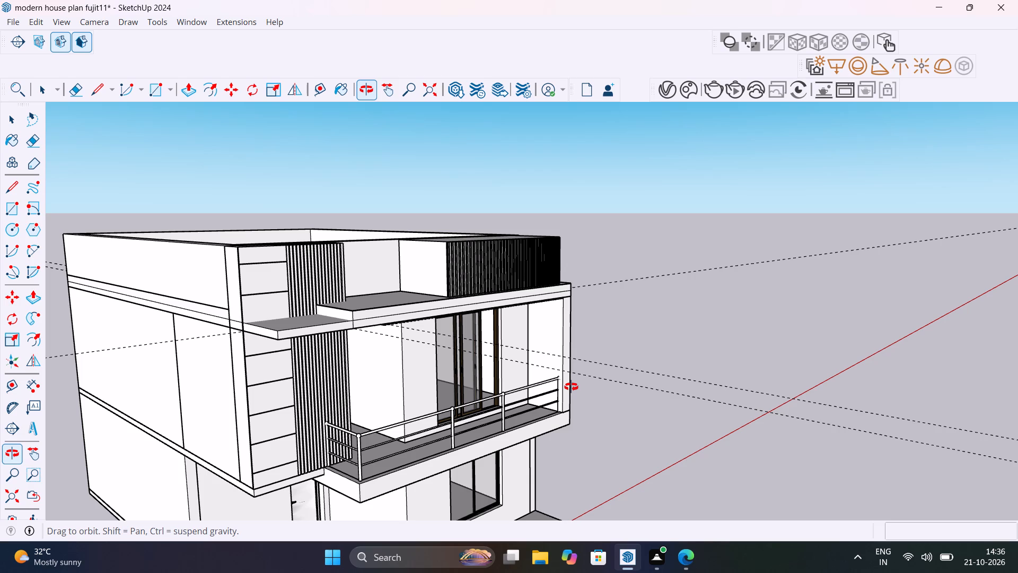
Delete the lower slab band that projects in front of the tower and runs along beneath the balcony roof's front edge.
middle_click_drag(571, 387, 594, 327)
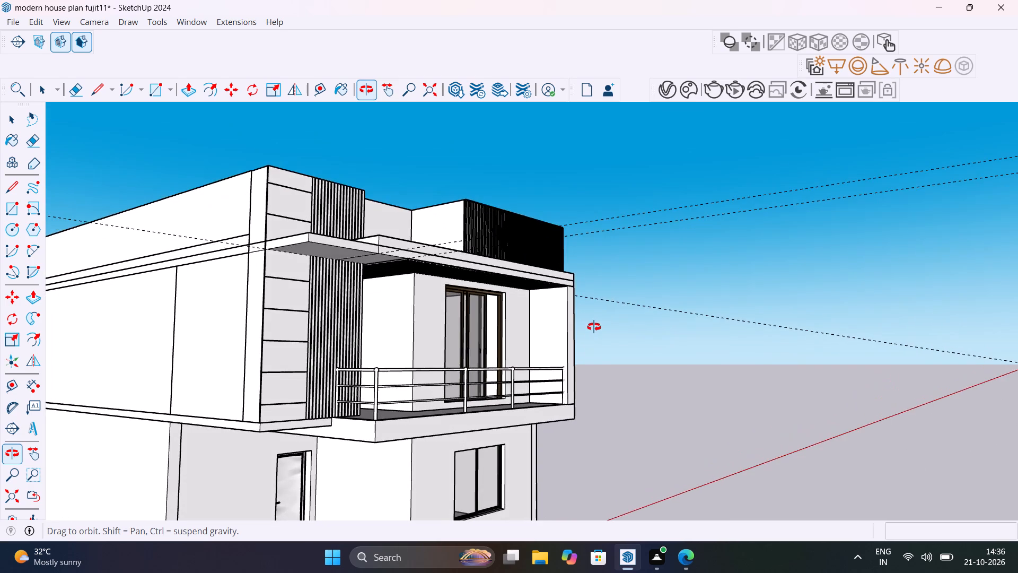
middle_click_drag(594, 327, 434, 433)
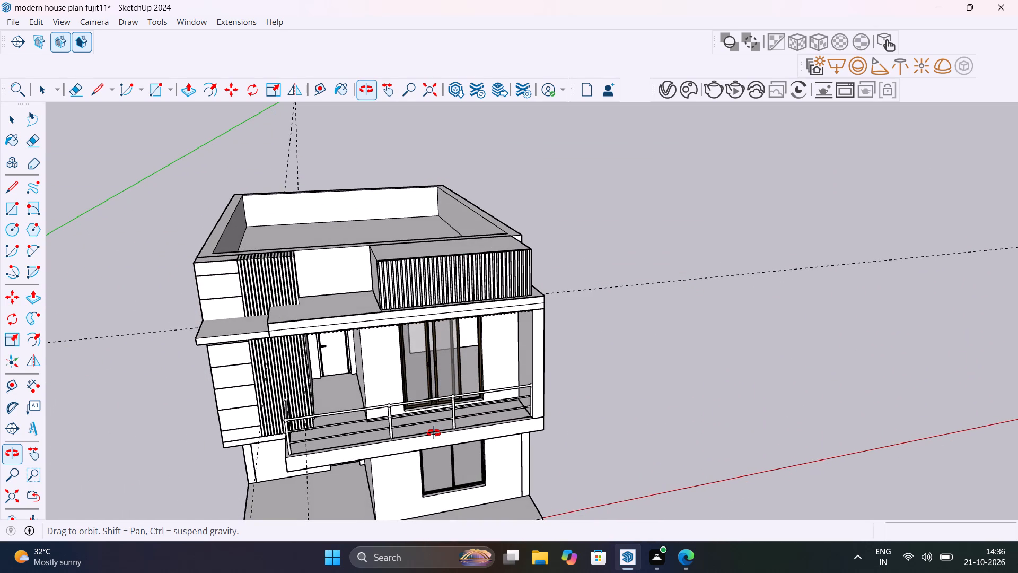
middle_click_drag(434, 433, 434, 446)
scroll(206, 367, "up", 8)
middle_click_drag(225, 363, 308, 354)
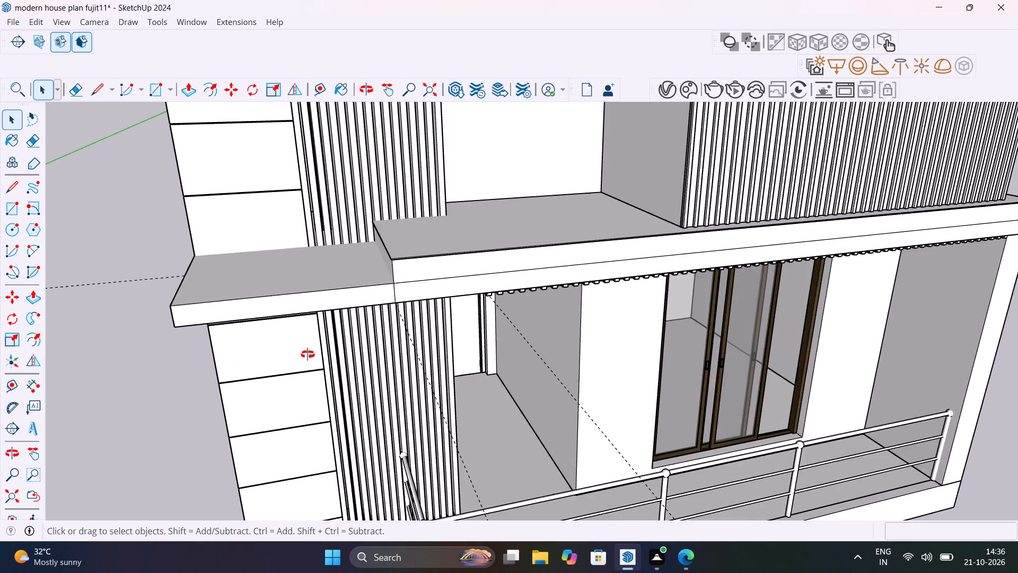
middle_click_drag(308, 354, 397, 343)
left_click(410, 325)
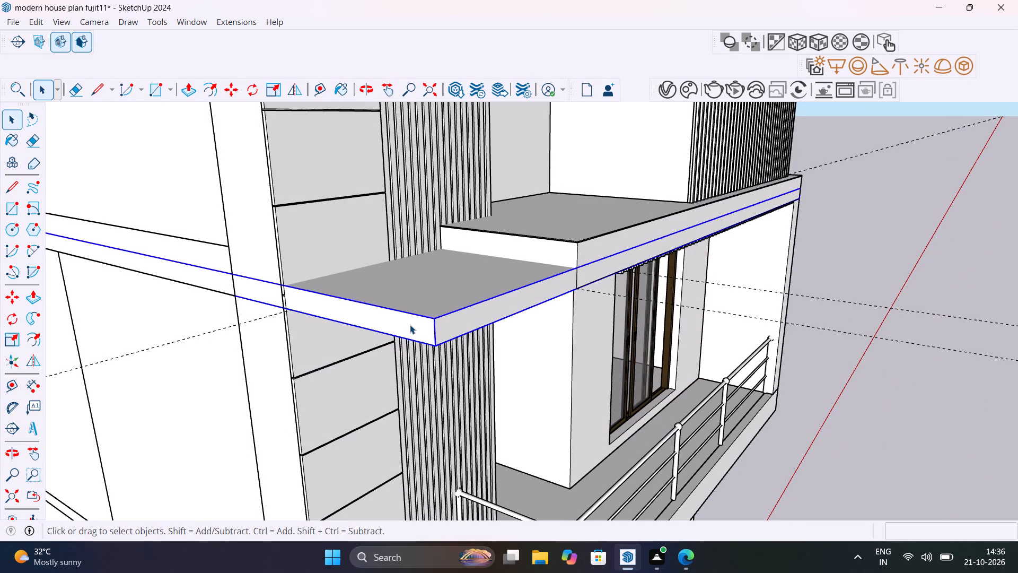
middle_click_drag(457, 349, 429, 323)
middle_click_drag(429, 323, 286, 398)
scroll(495, 390, "down", 5)
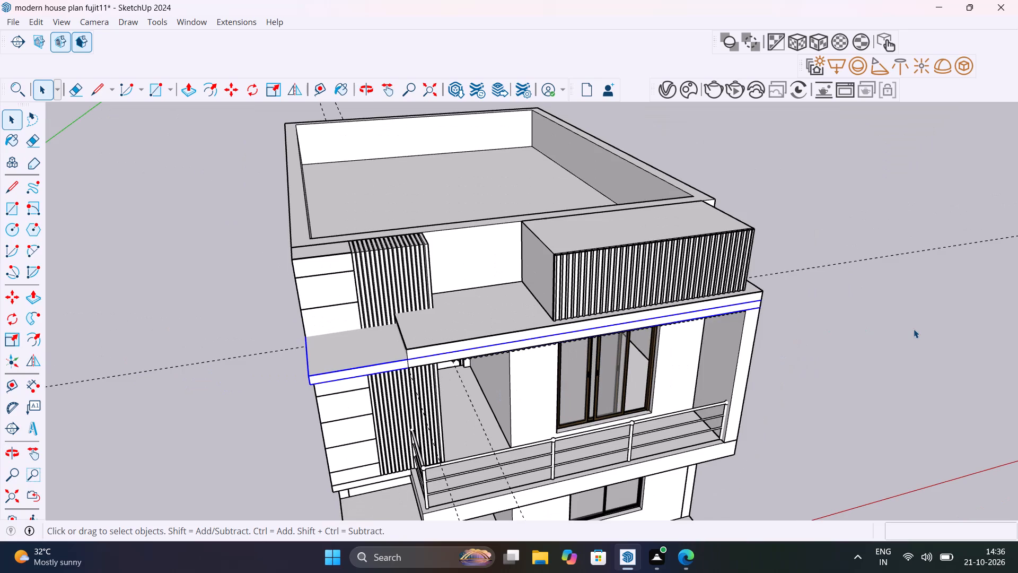
left_click(914, 328)
scroll(372, 359, "up", 4)
left_click(359, 363)
double_click(360, 364)
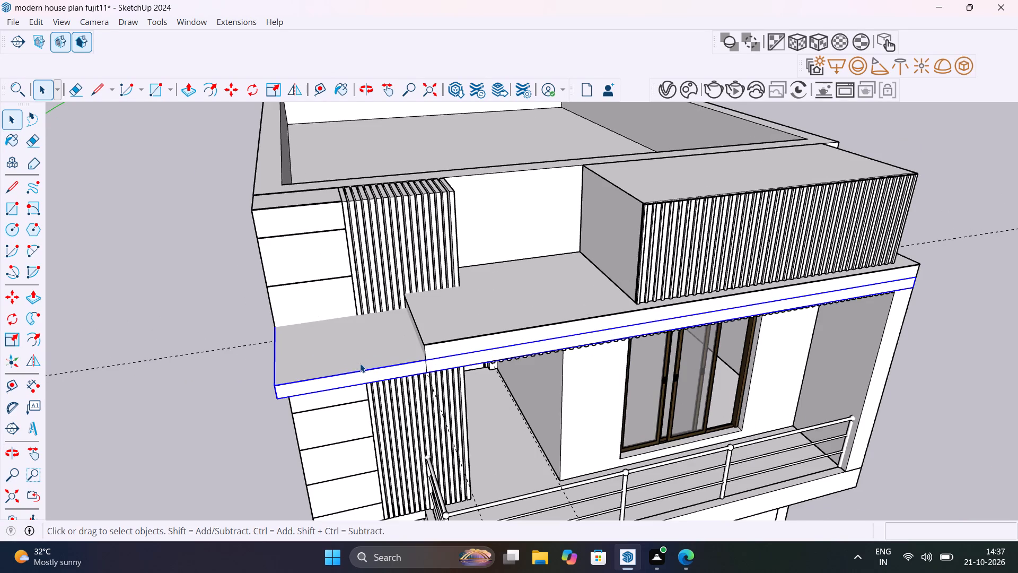
left_click(360, 364)
middle_click_drag(372, 364, 392, 387)
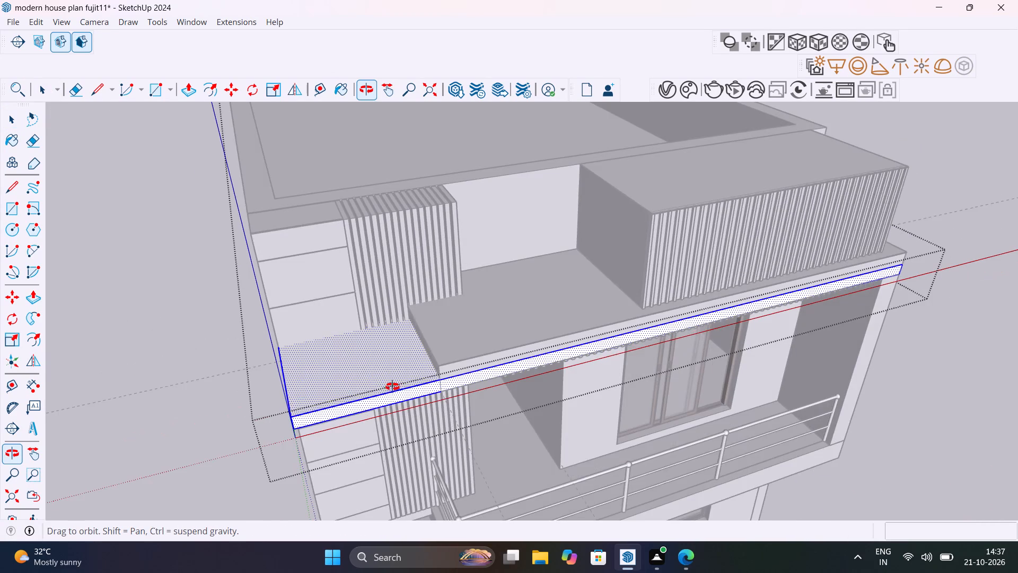
middle_click_drag(392, 387, 443, 369)
key("Delete")
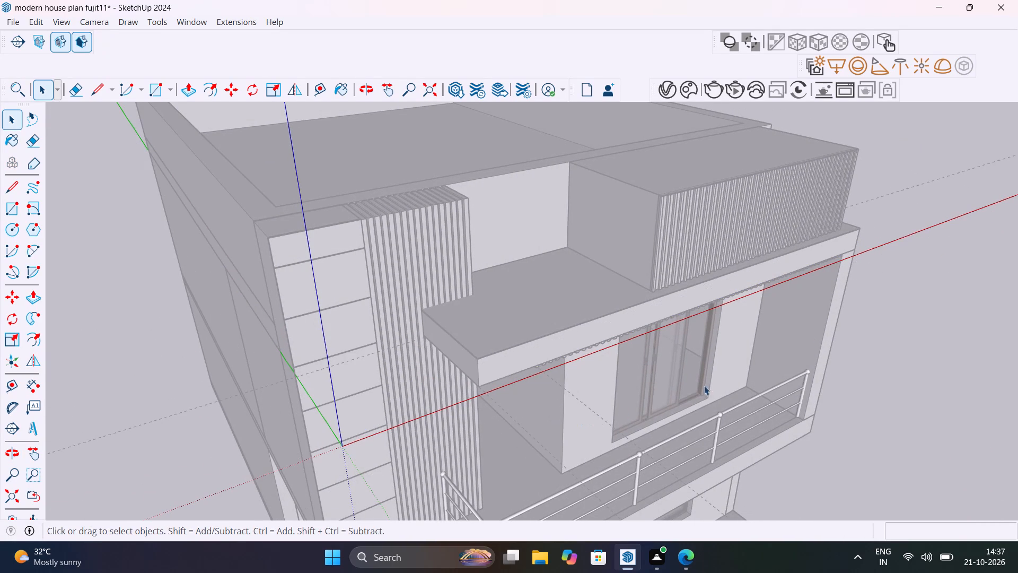
left_click(972, 312)
Examine the house exterior from above, the front and below, including the balcony roof's projecting end beside the slatted tower panel.
middle_click_drag(747, 402, 791, 296)
scroll(747, 402, "down", 1)
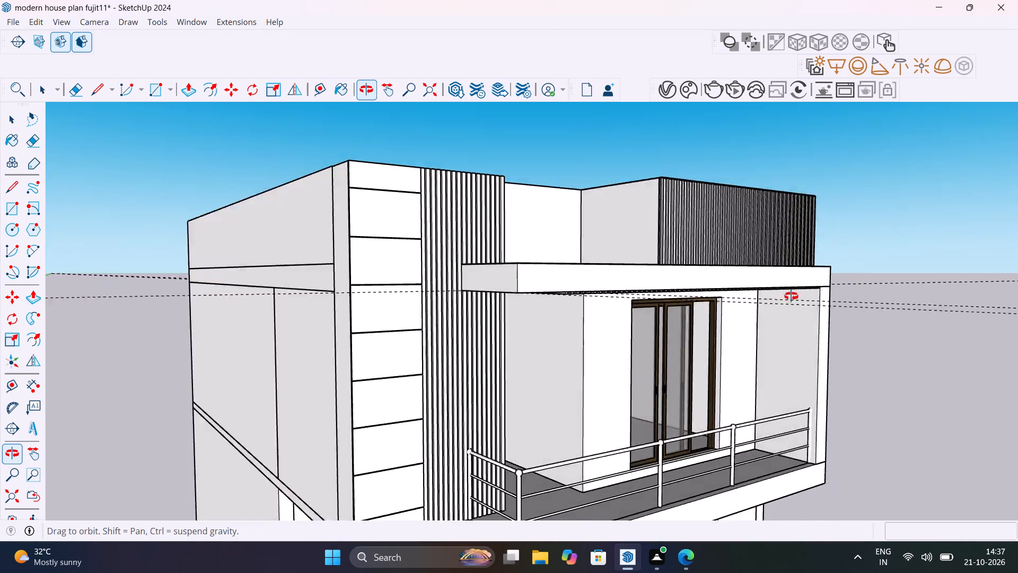
middle_click_drag(791, 296, 603, 375)
scroll(603, 374, "down", 5)
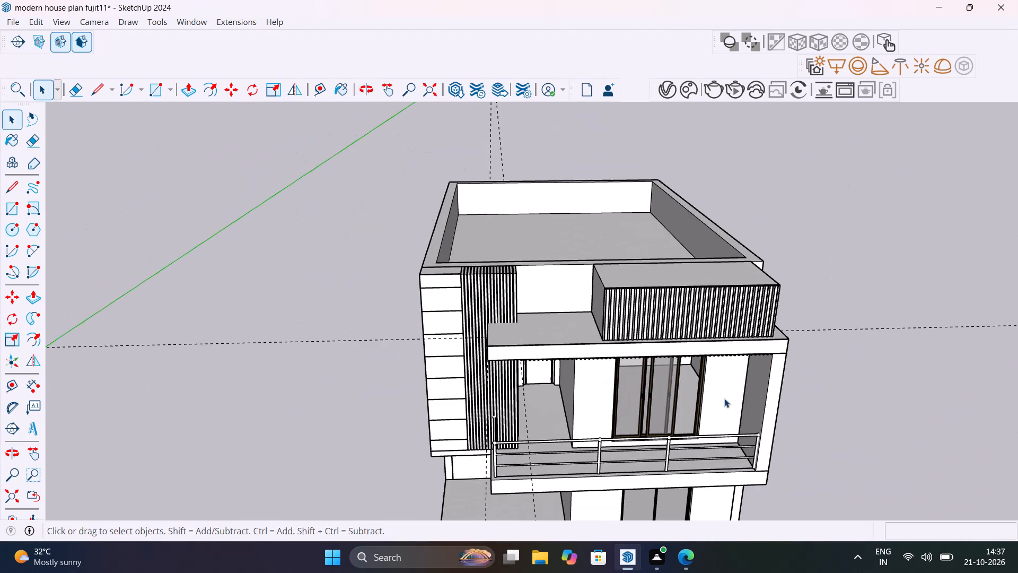
middle_click_drag(714, 391, 628, 256)
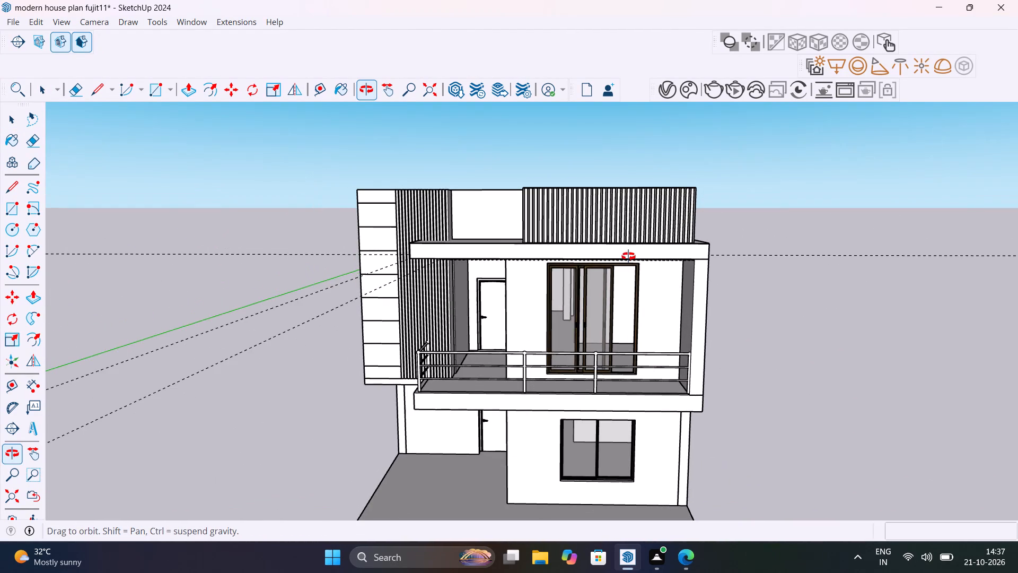
middle_click_drag(628, 256, 594, 225)
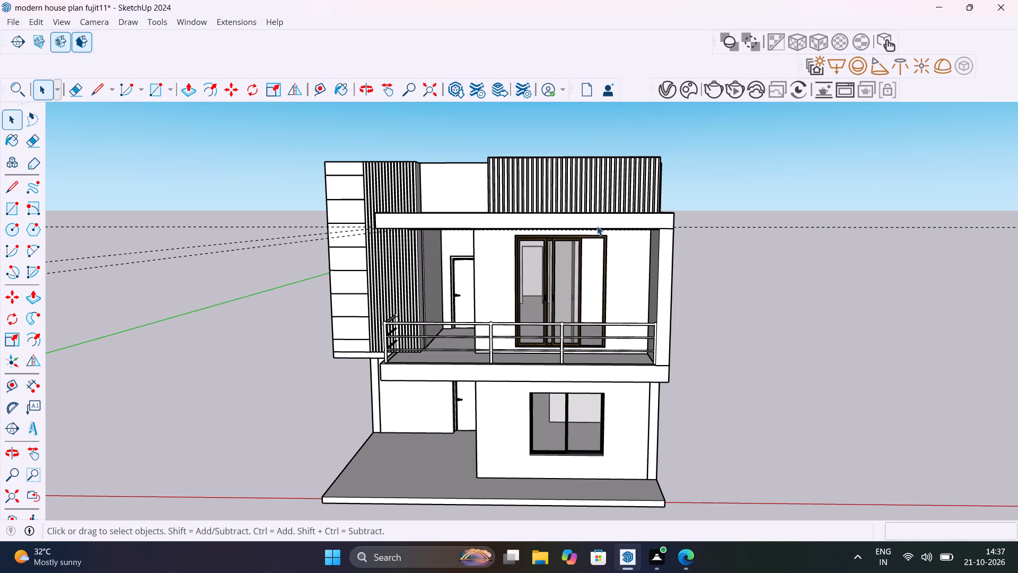
scroll(528, 261, "down", 1)
middle_click_drag(556, 224, 754, 106)
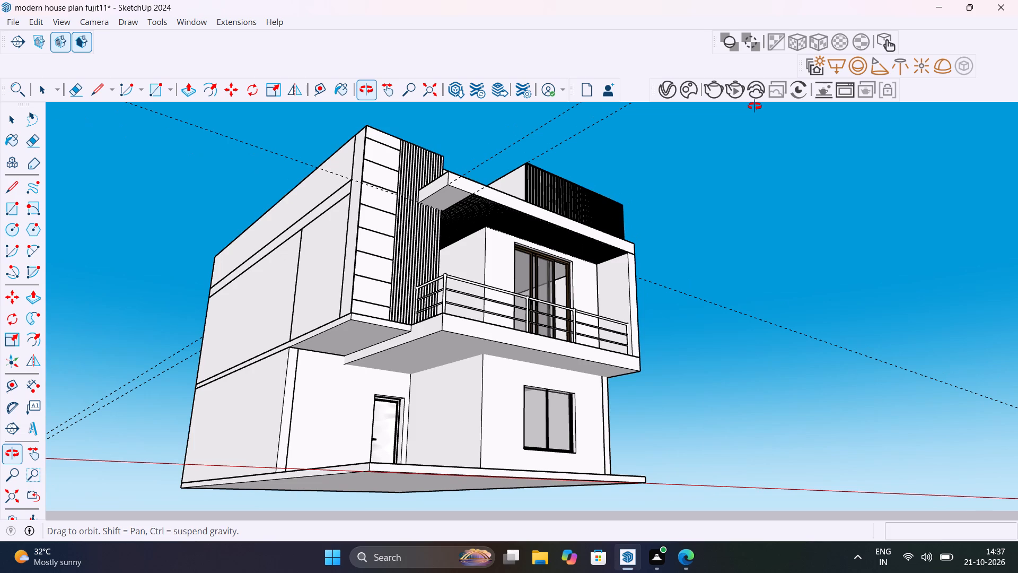
middle_click_drag(754, 106, 749, 106)
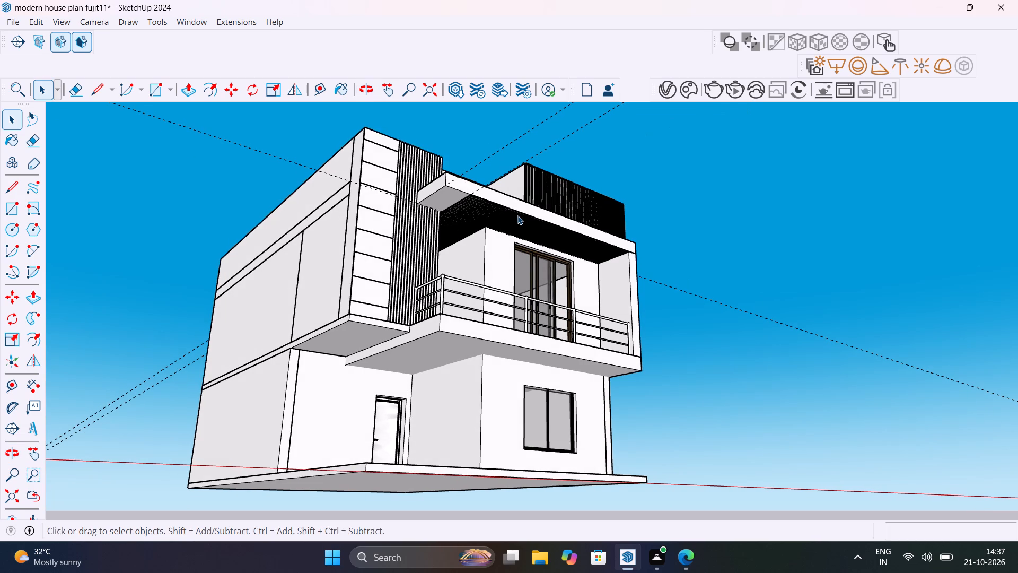
scroll(455, 196, "up", 3)
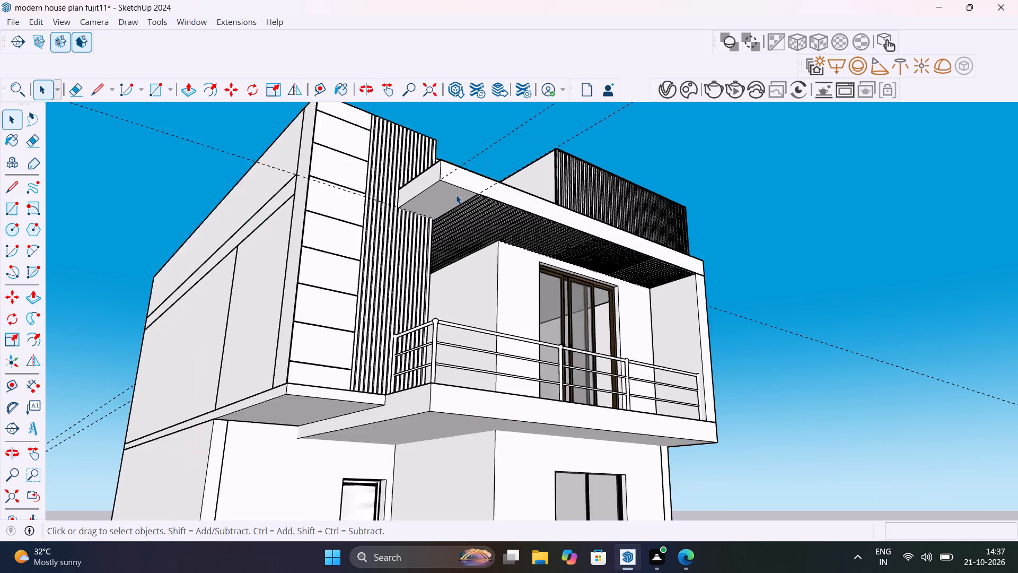
scroll(456, 195, "up", 11)
middle_click_drag(477, 192, 340, 185)
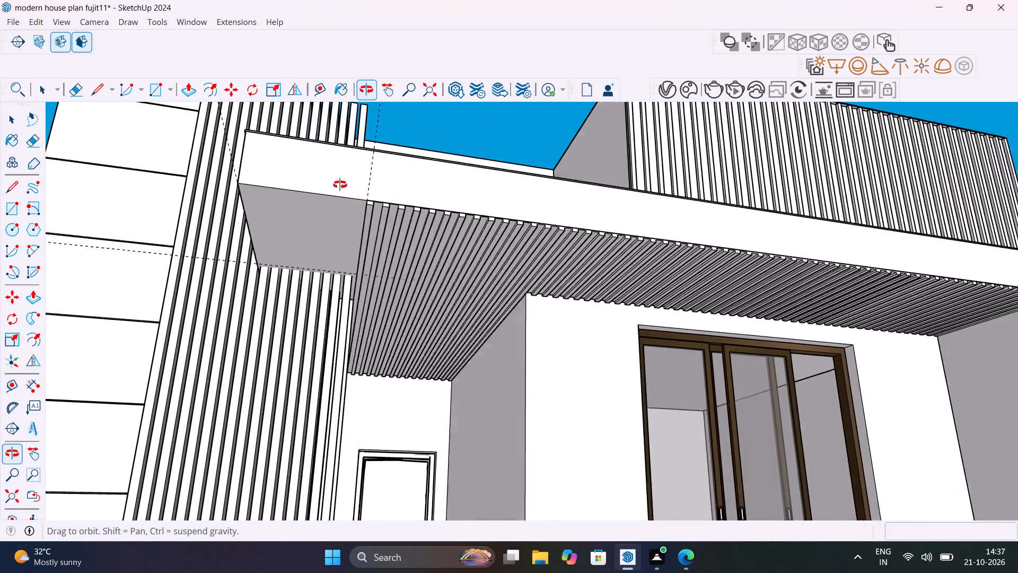
middle_click_drag(340, 185, 489, 227)
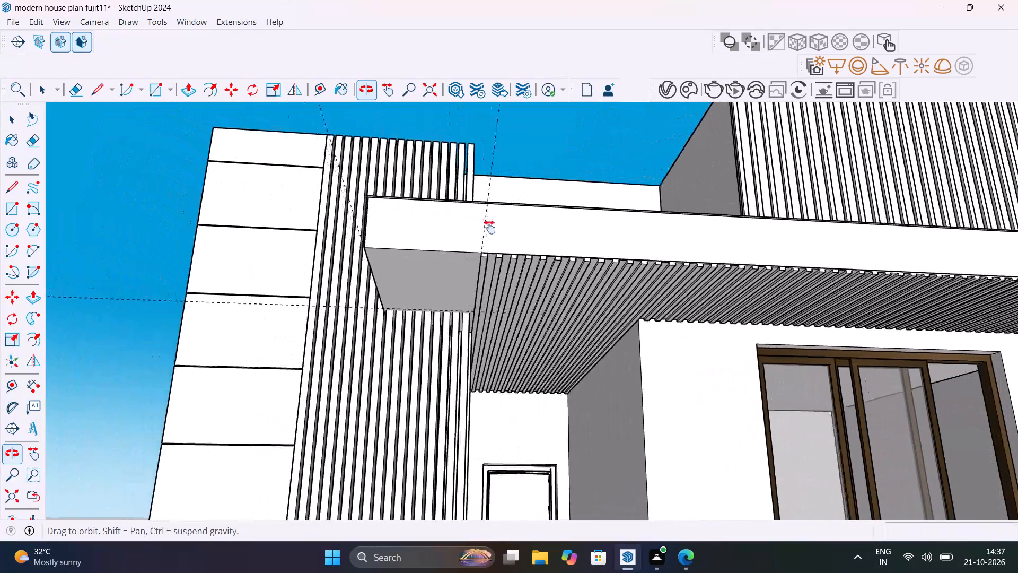
middle_click_drag(489, 227, 410, 163)
scroll(495, 215, "up", 1)
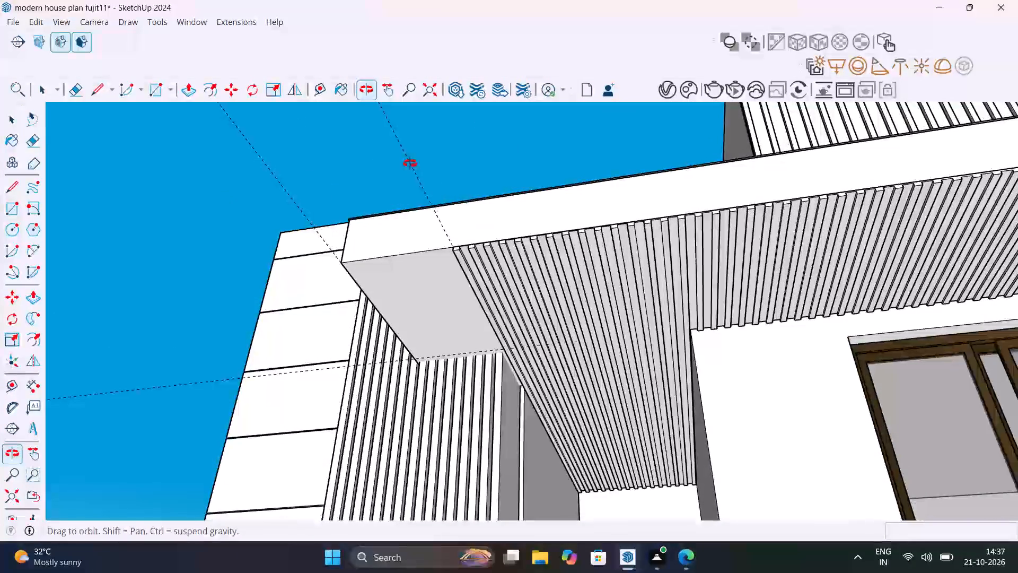
middle_click_drag(410, 163, 512, 149)
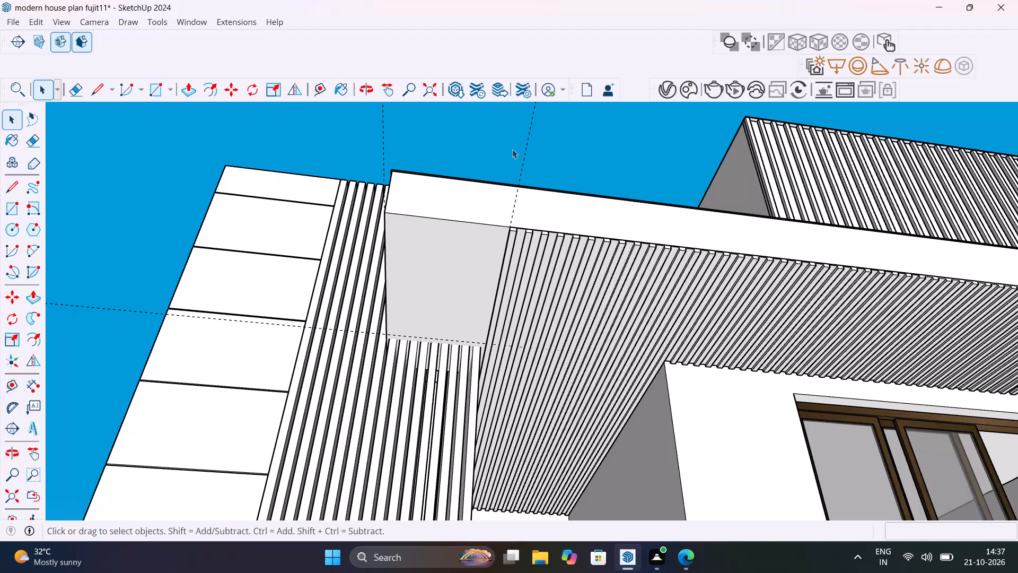
scroll(410, 232, "up", 5)
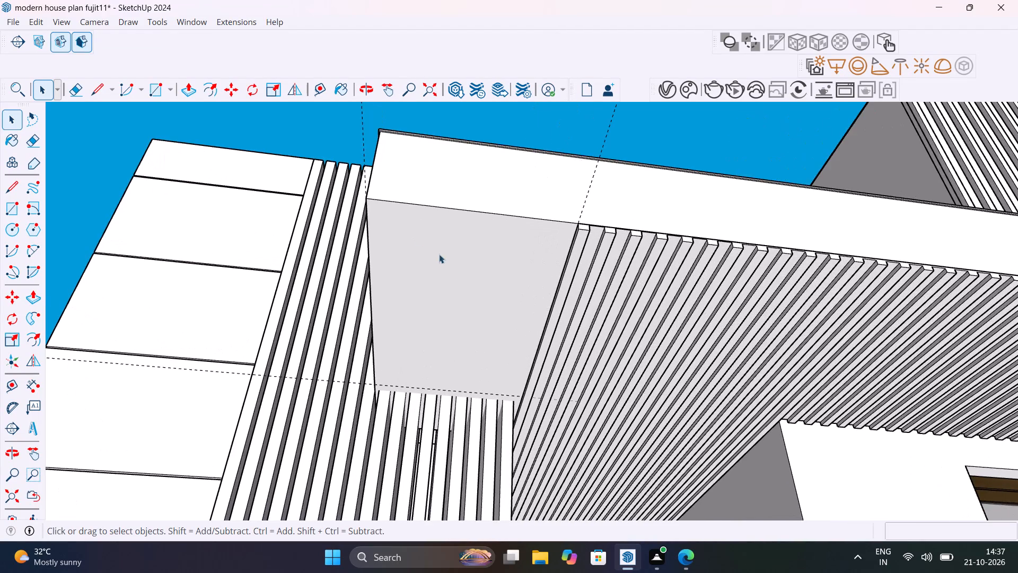
middle_click_drag(463, 278, 615, 422)
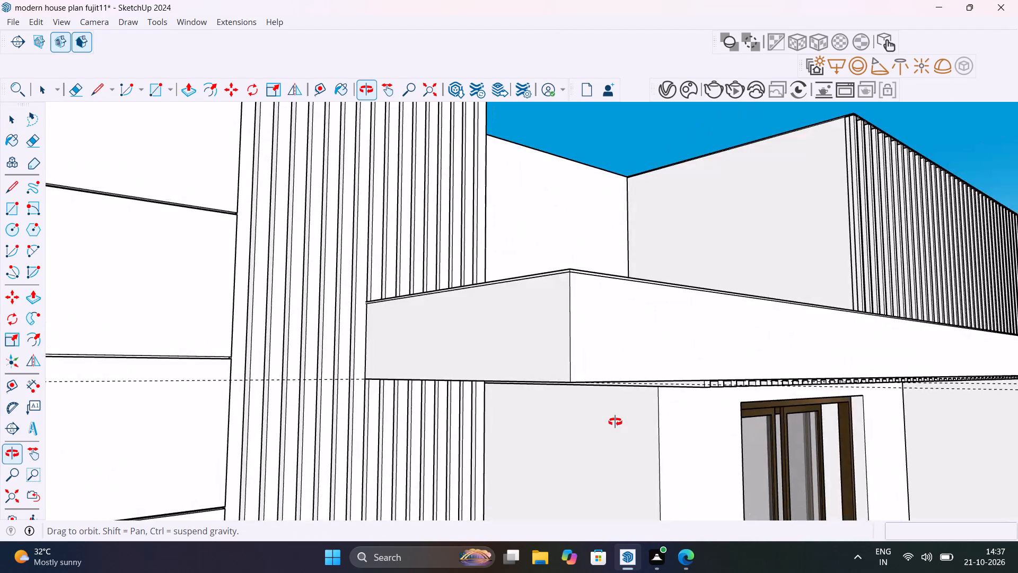
middle_click_drag(615, 422, 467, 432)
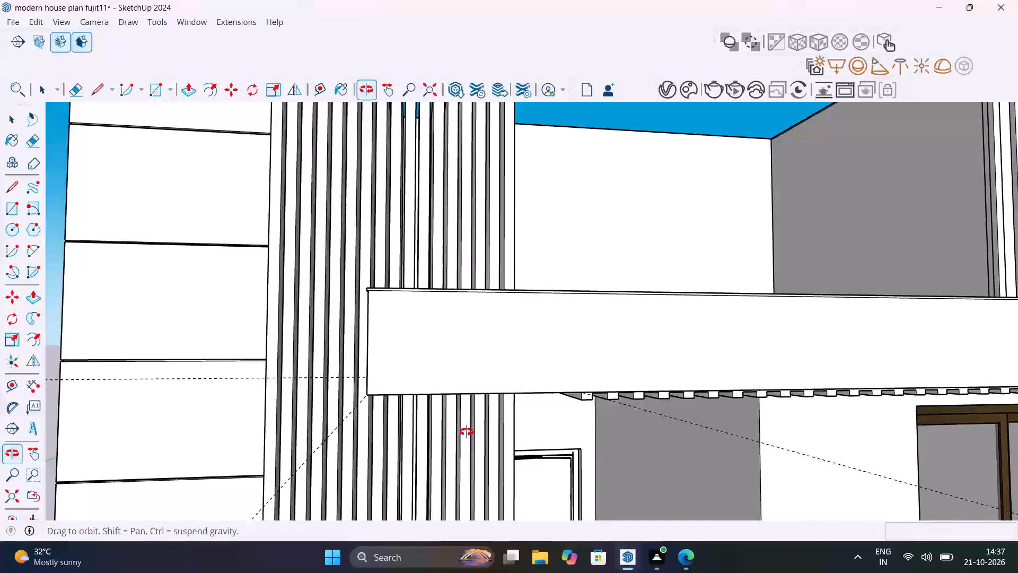
middle_click_drag(467, 432, 464, 457)
Push/Pull the front face of the thin slab on top of the balcony roof outward by about 1 3/8".
scroll(380, 328, "up", 12)
middle_click_drag(361, 336, 540, 355)
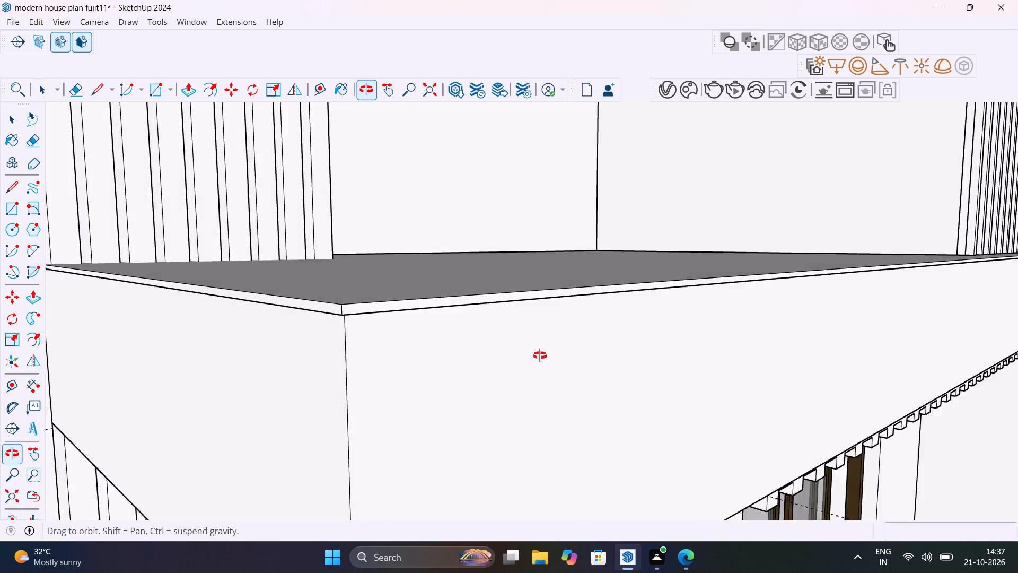
middle_click_drag(540, 355, 674, 274)
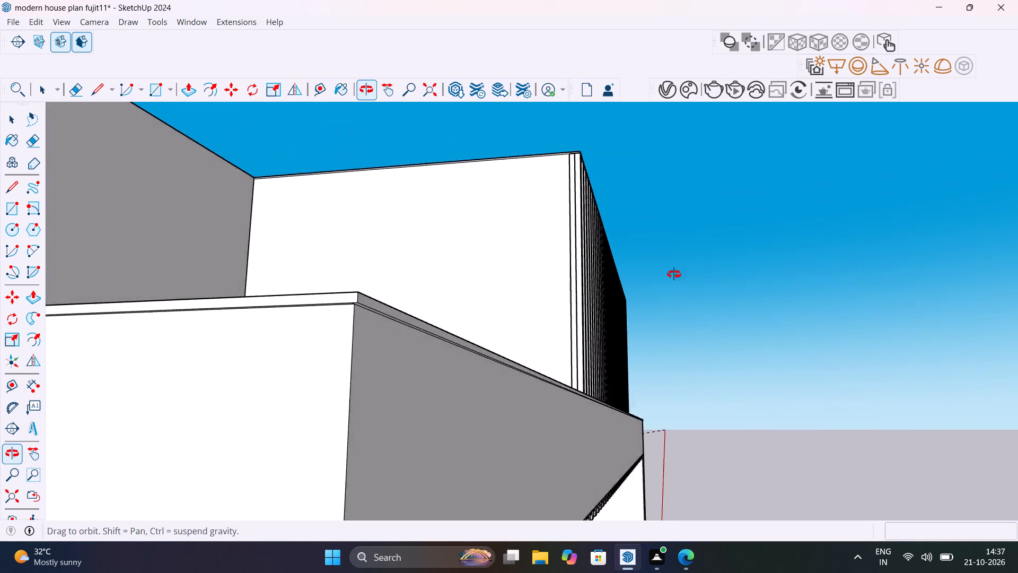
middle_click_drag(674, 274, 432, 335)
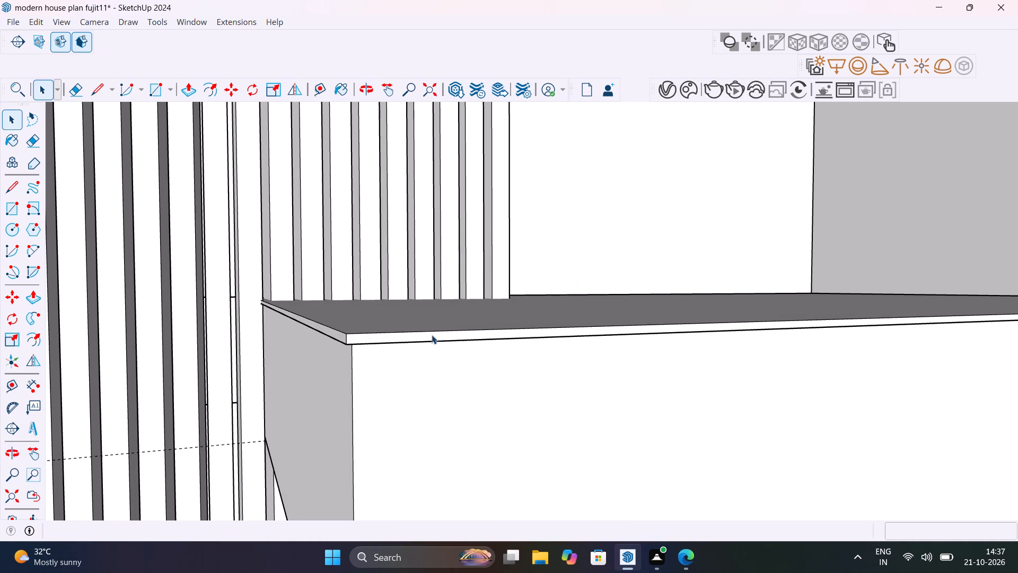
left_click(377, 340)
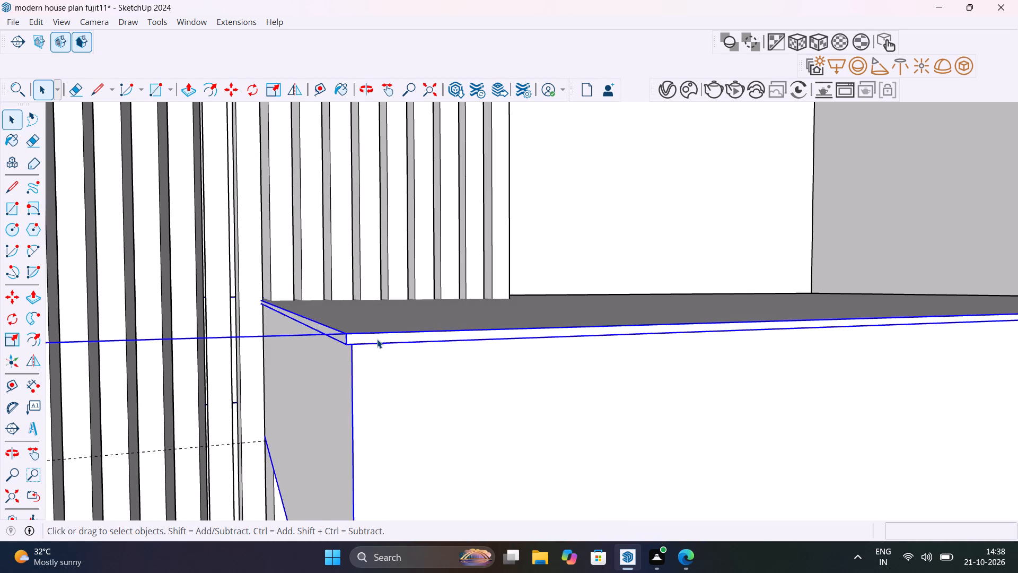
triple_click(377, 339)
left_click(377, 339)
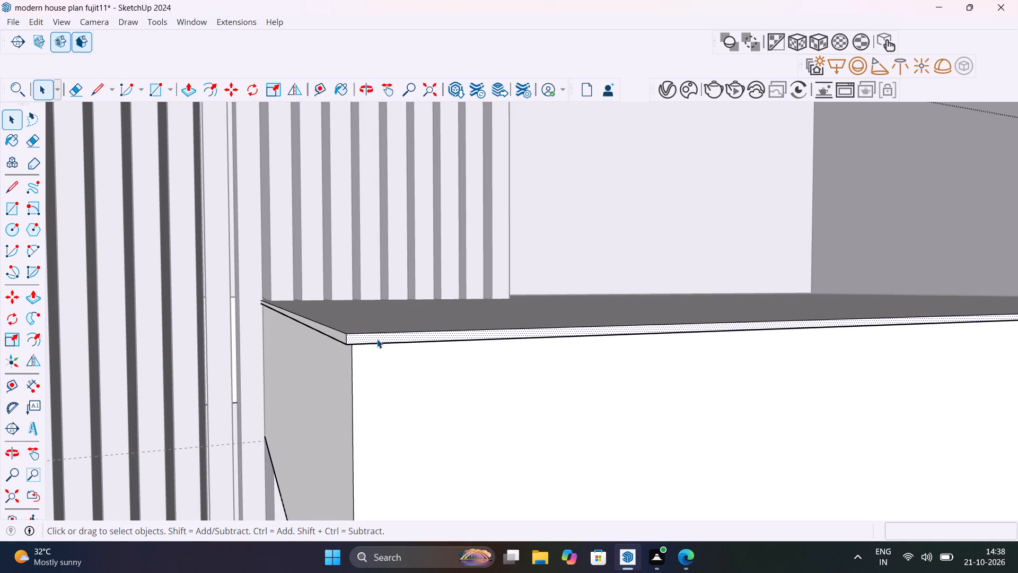
key("p")
left_click(377, 339)
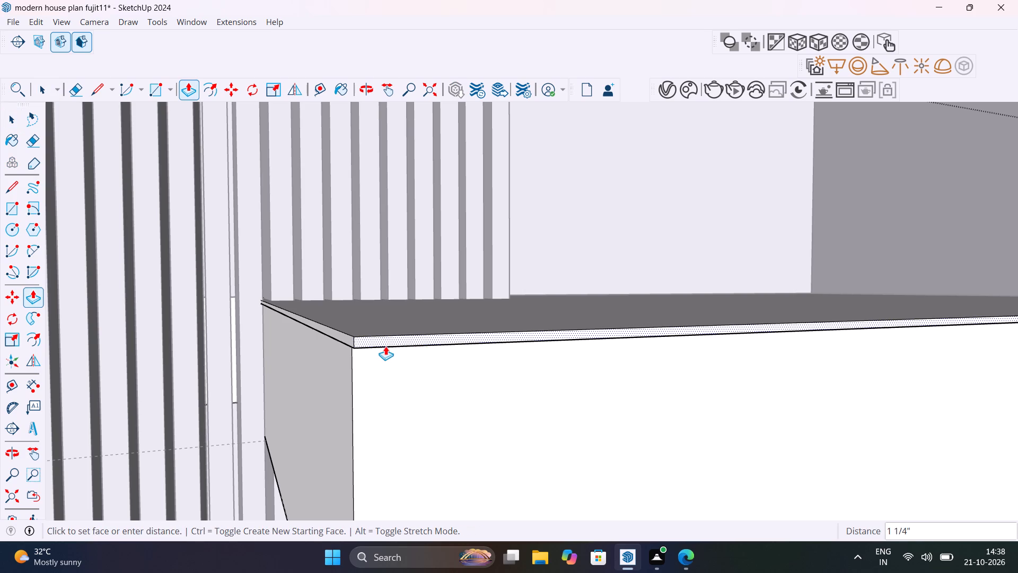
left_click(385, 346)
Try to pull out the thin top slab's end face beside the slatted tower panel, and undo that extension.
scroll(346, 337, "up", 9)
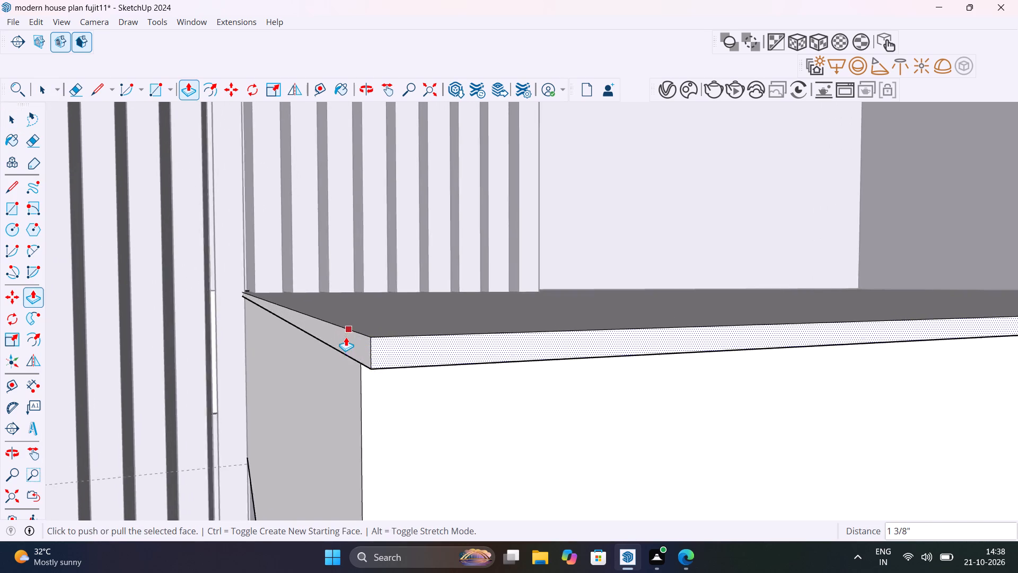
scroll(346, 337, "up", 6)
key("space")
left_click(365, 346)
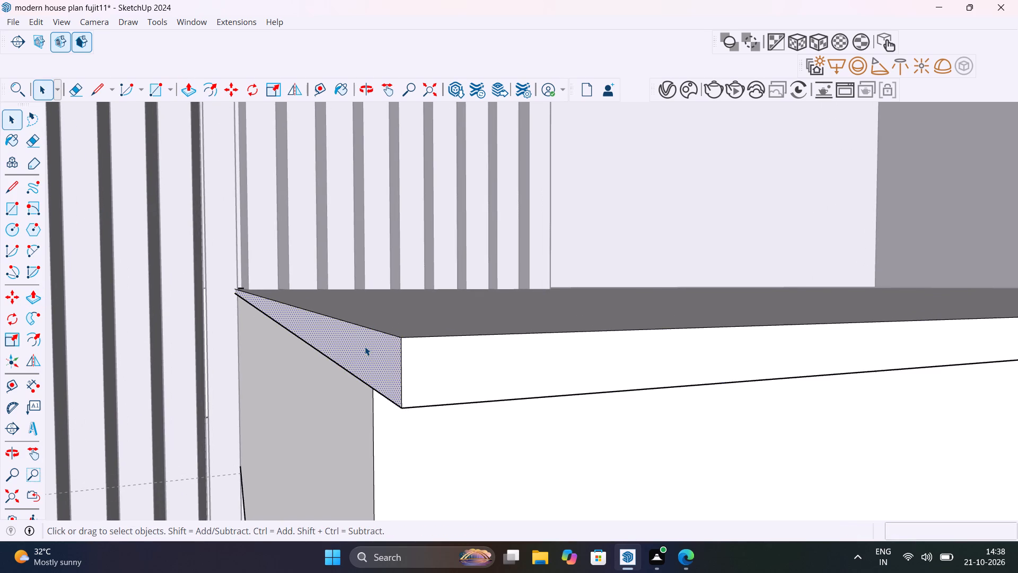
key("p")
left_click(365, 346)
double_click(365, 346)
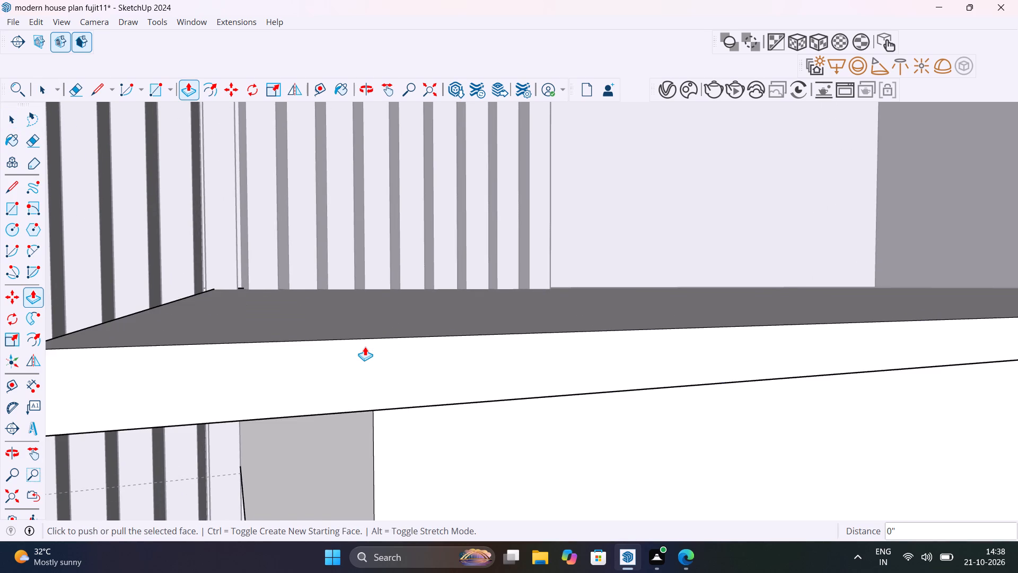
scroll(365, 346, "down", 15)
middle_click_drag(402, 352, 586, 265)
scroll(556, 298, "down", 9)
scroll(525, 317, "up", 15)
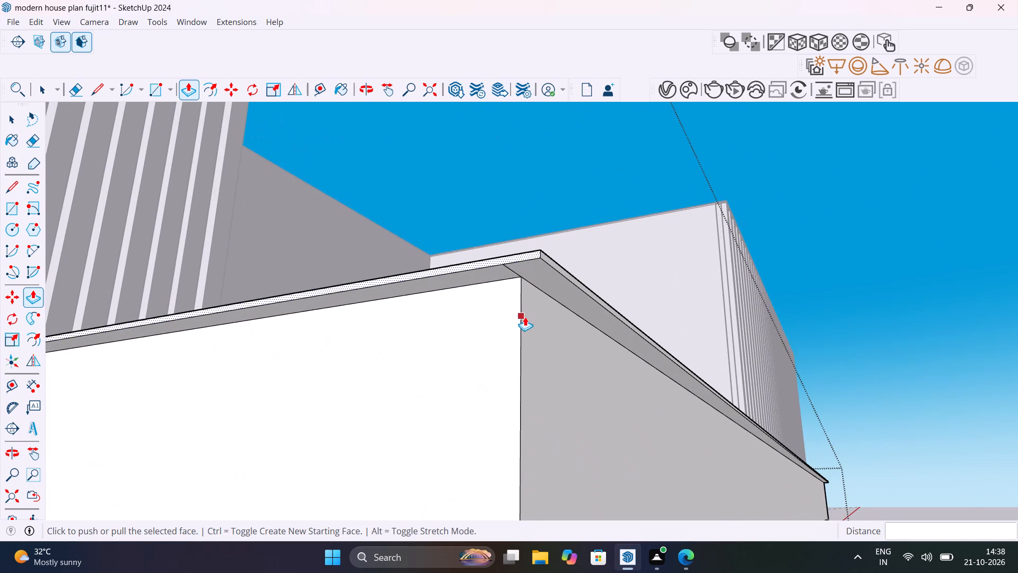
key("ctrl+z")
Push/Pull the thin top slab's end face beside the slatted tower panel slightly outward, past the balcony roof's end.
middle_click_drag(545, 292, 496, 352)
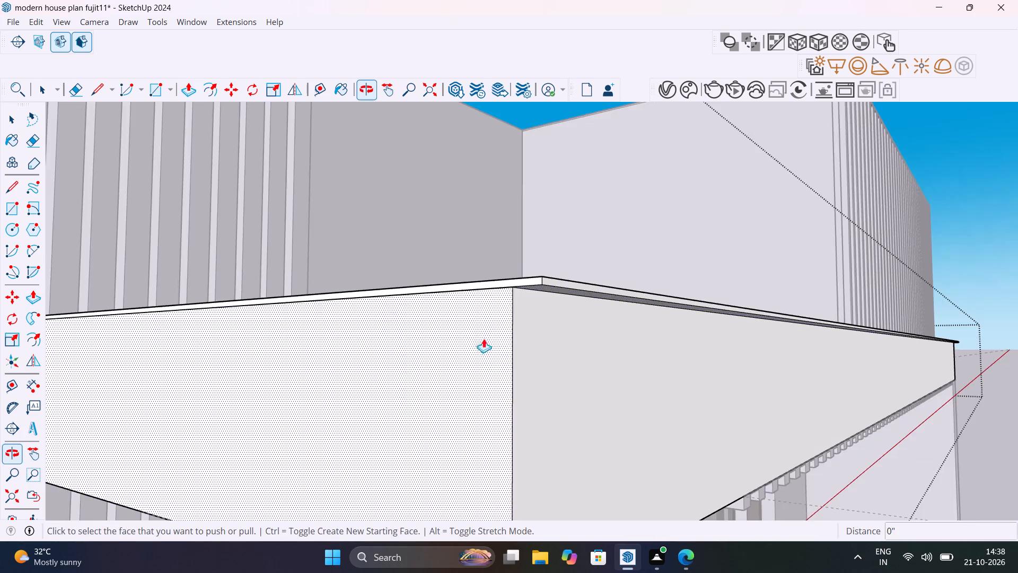
scroll(520, 282, "up", 13)
left_click(520, 283)
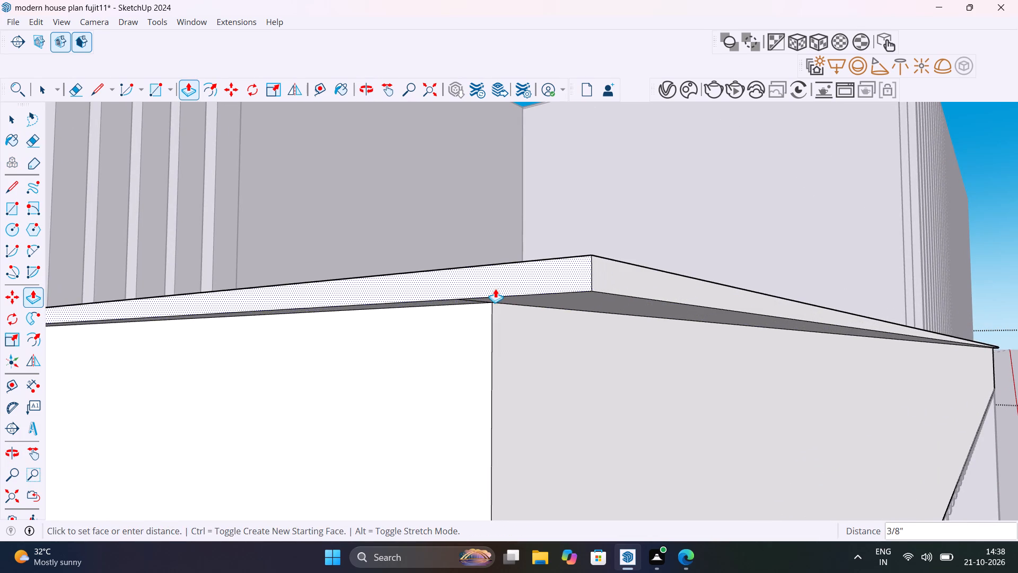
left_click(489, 289)
Delete the seam edge on the thin slab's underside at the overhanging corner and leave the slab's group.
key("space")
scroll(507, 307, "up", 8)
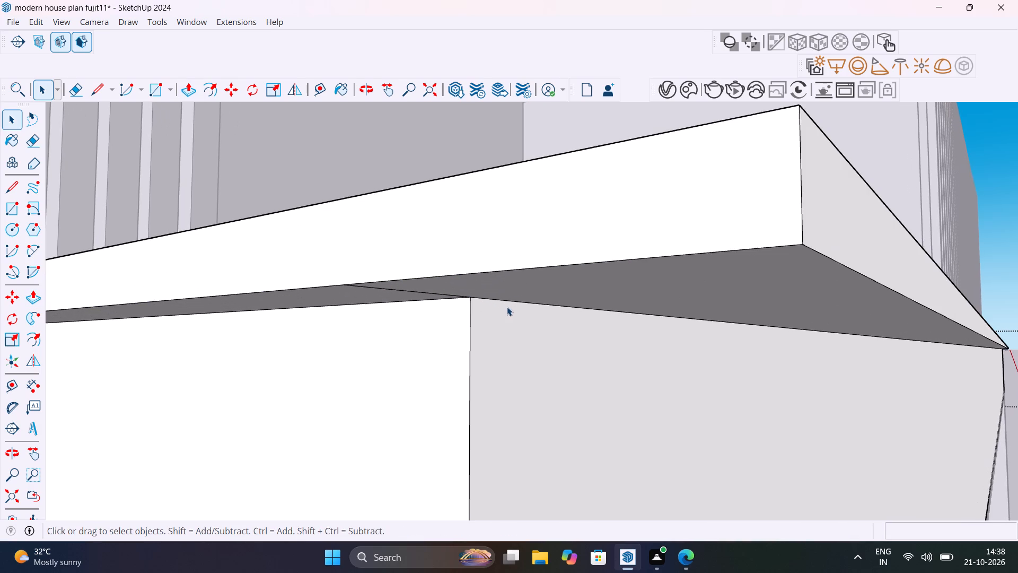
left_click(433, 296)
key("Delete")
scroll(433, 295, "down", 16)
scroll(433, 295, "down", 7)
scroll(529, 311, "up", 1)
middle_click_drag(529, 311, 358, 316)
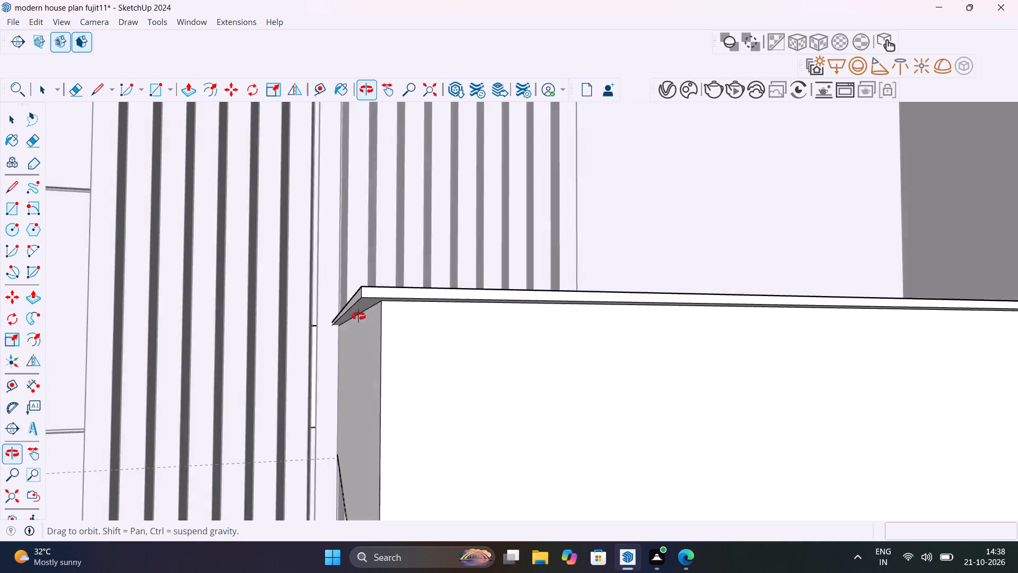
middle_click_drag(358, 316, 338, 376)
scroll(443, 330, "down", 12)
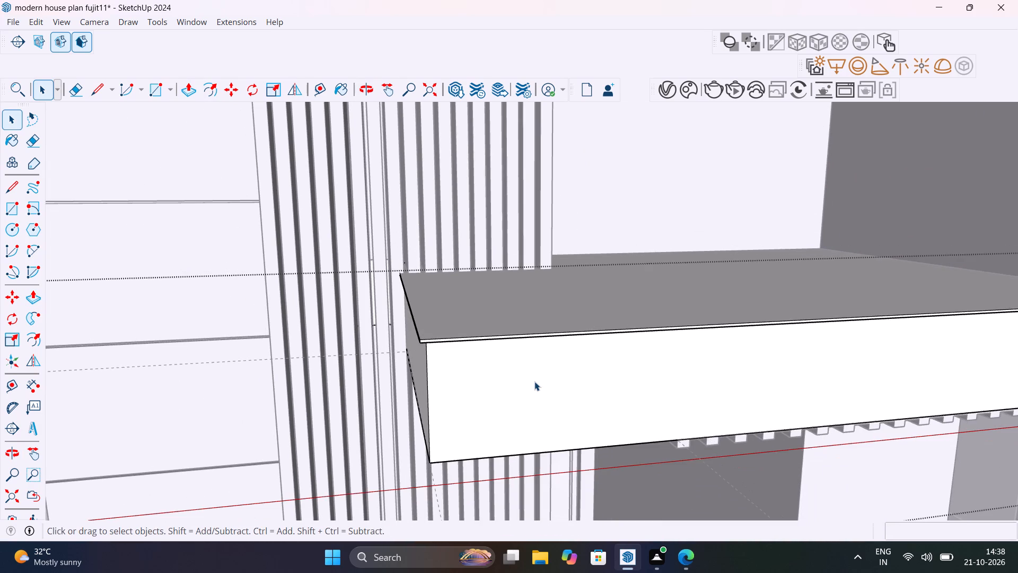
middle_click_drag(534, 380, 502, 263, "shift")
scroll(502, 263, "up", 1)
scroll(555, 333, "up", 6)
scroll(555, 333, "down", 11)
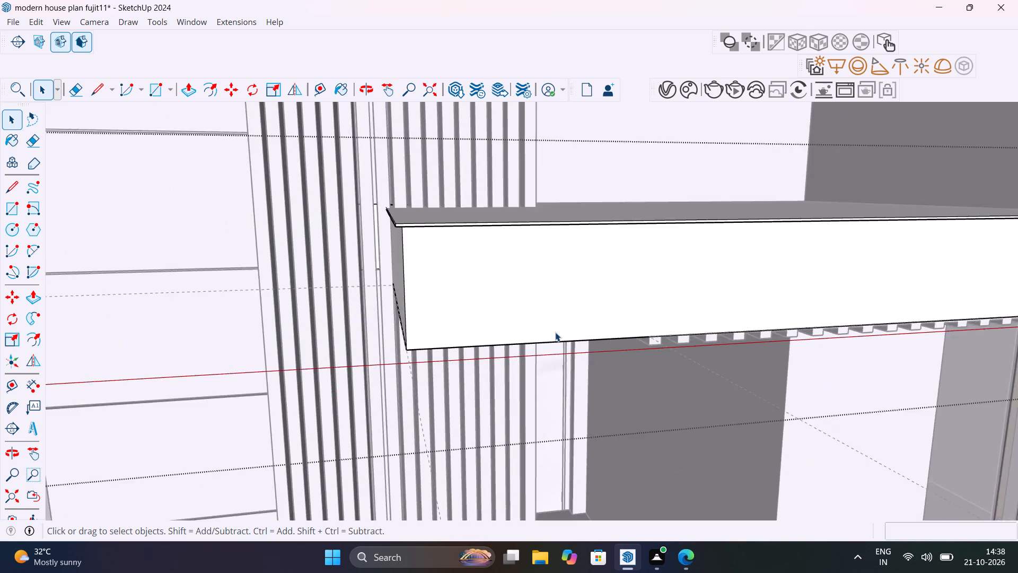
scroll(555, 332, "down", 3)
left_click(157, 293)
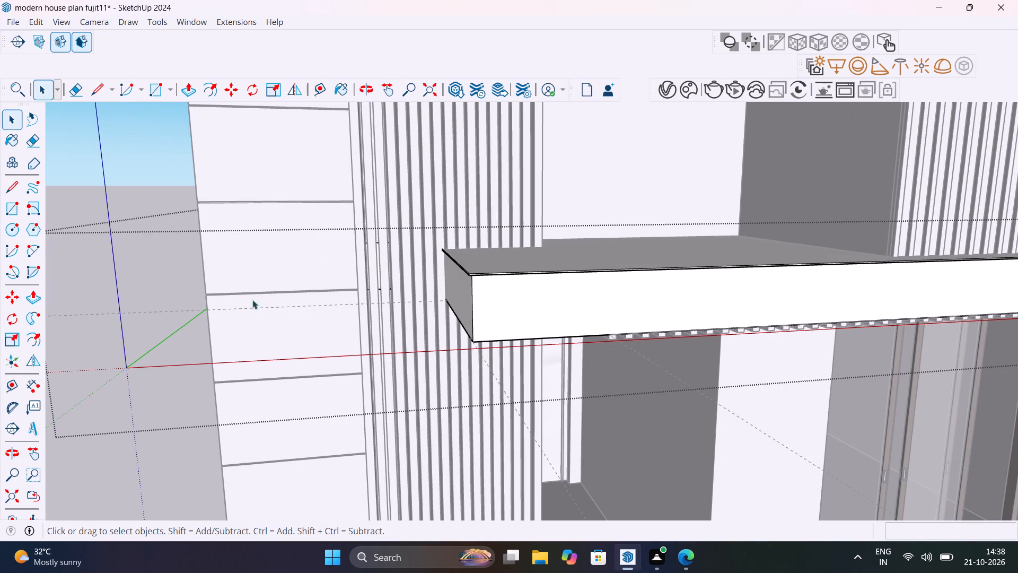
left_click(54, 180)
left_click(129, 166)
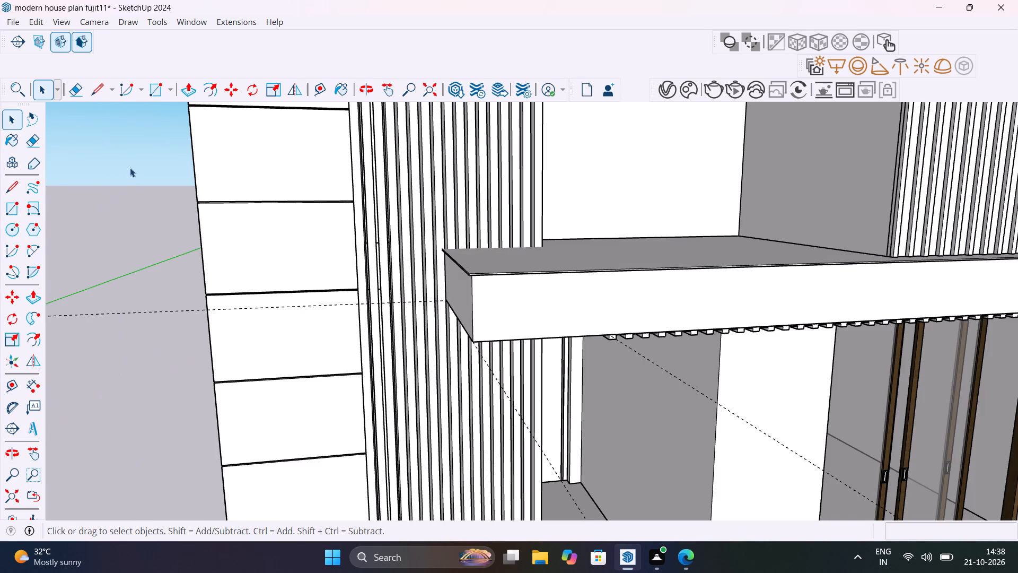
Examine the balcony ceiling from below, focusing on the plain section between the slatted tower panel and the first ceiling slat.
middle_click_drag(521, 315, 462, 124)
scroll(564, 184, "up", 5)
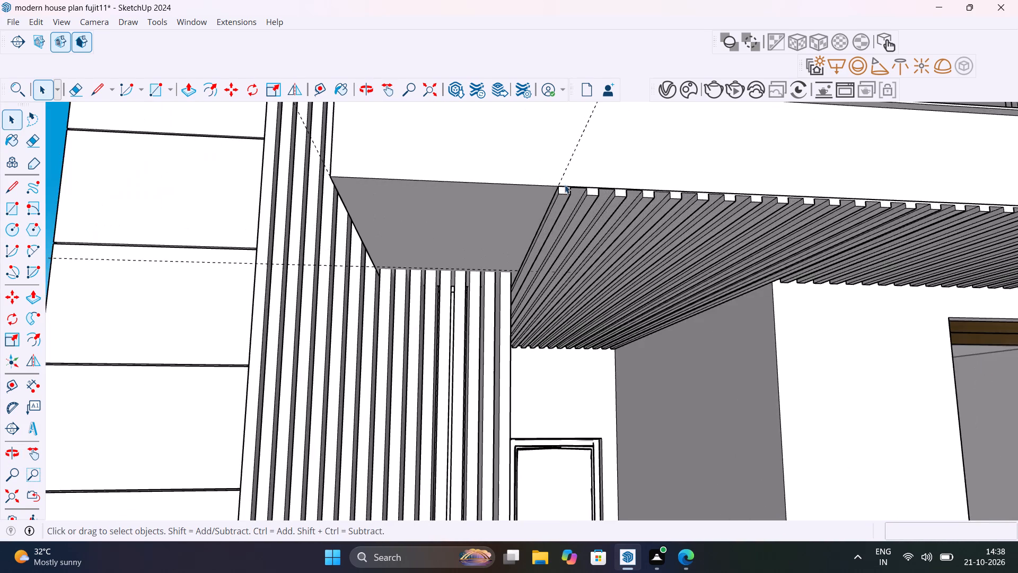
scroll(565, 184, "down", 7)
middle_click_drag(715, 196, 470, 187, "shift")
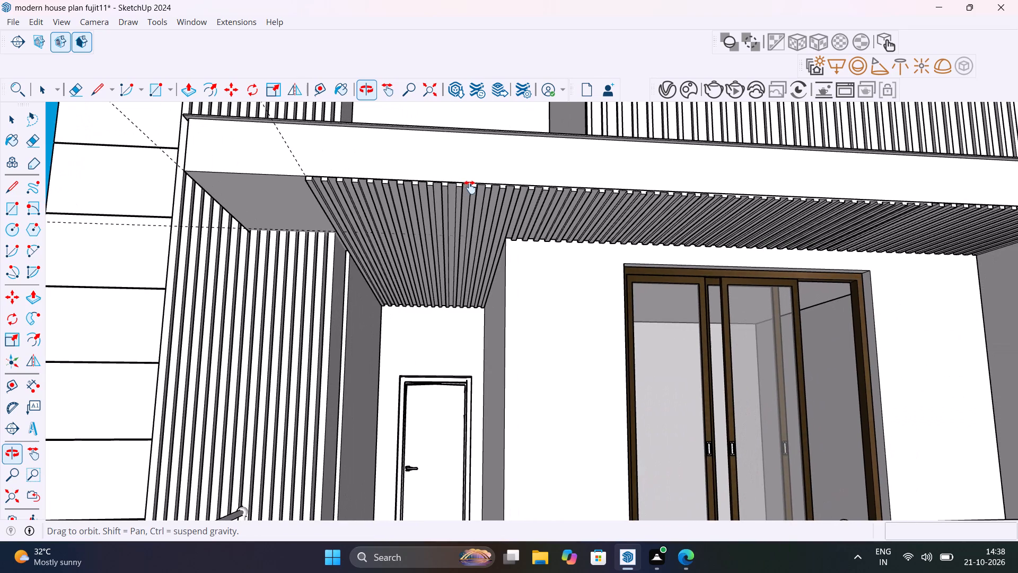
middle_click_drag(470, 187, 568, 186, "shift")
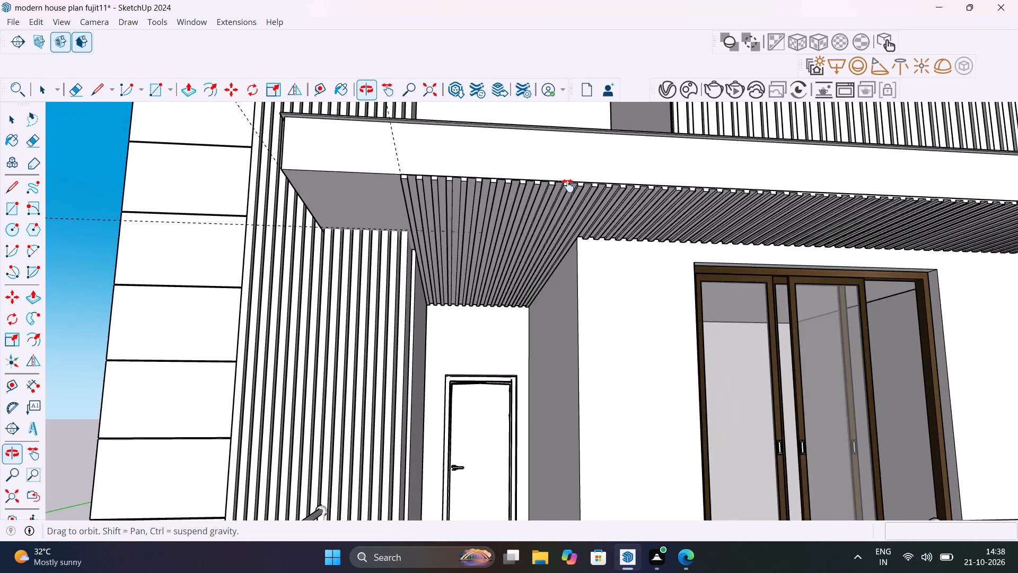
middle_click_drag(568, 186, 703, 186, "shift")
scroll(518, 186, "up", 3)
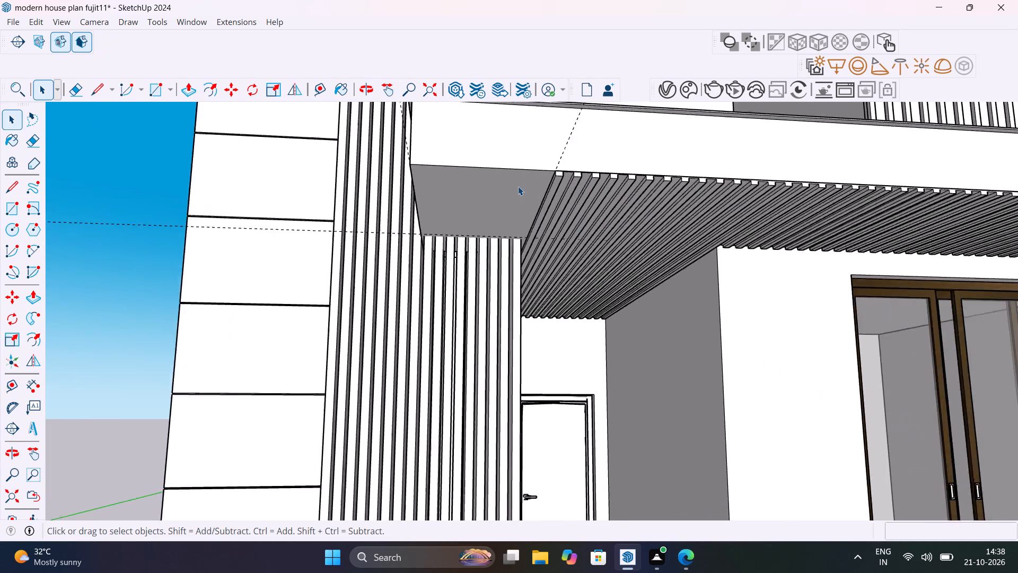
scroll(518, 186, "up", 3)
middle_click_drag(558, 173, 635, 142)
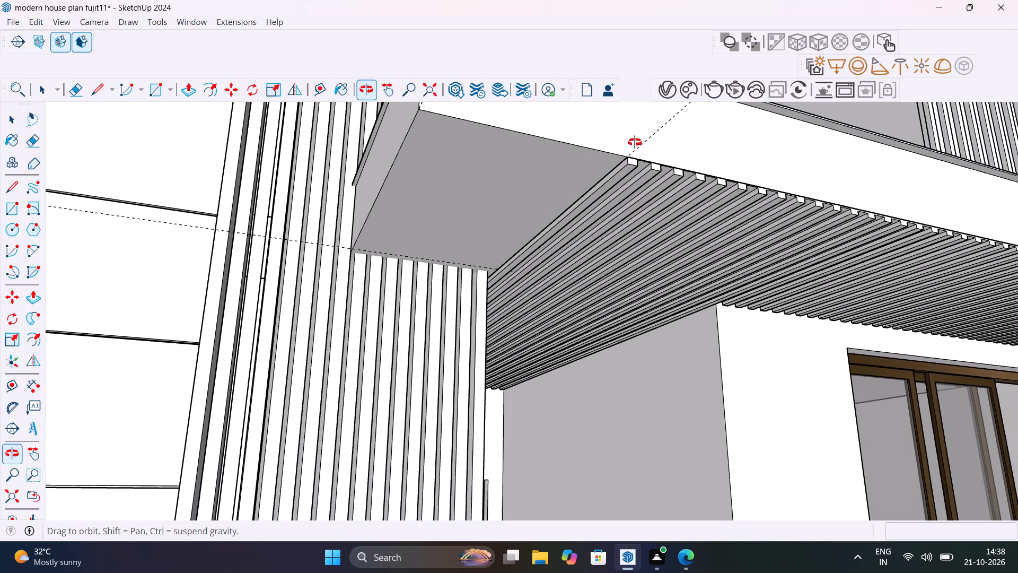
middle_click_drag(635, 142, 637, 173)
scroll(624, 180, "up", 6)
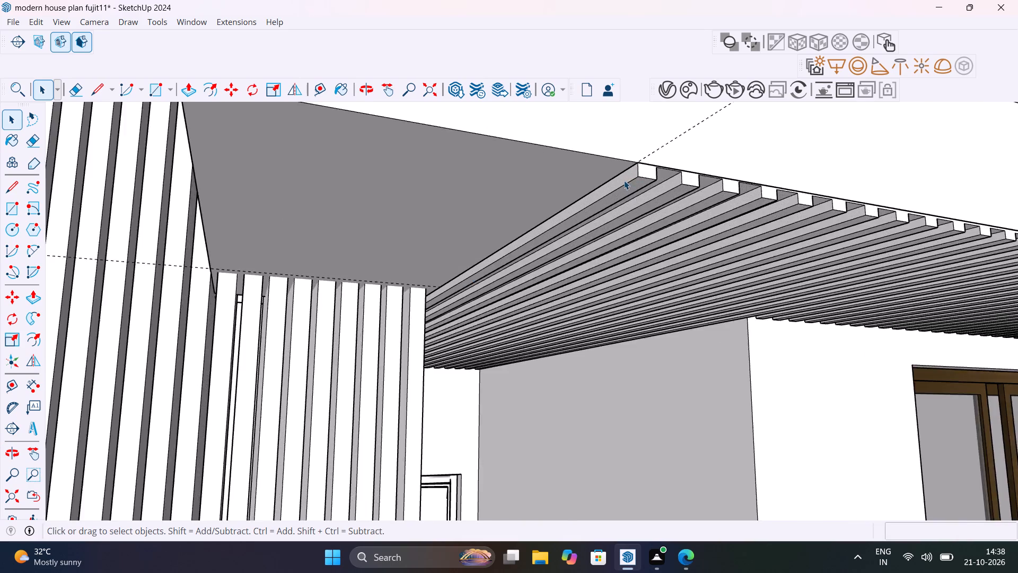
scroll(624, 180, "up", 12)
scroll(558, 193, "up", 1)
middle_click_drag(558, 193, 694, 216)
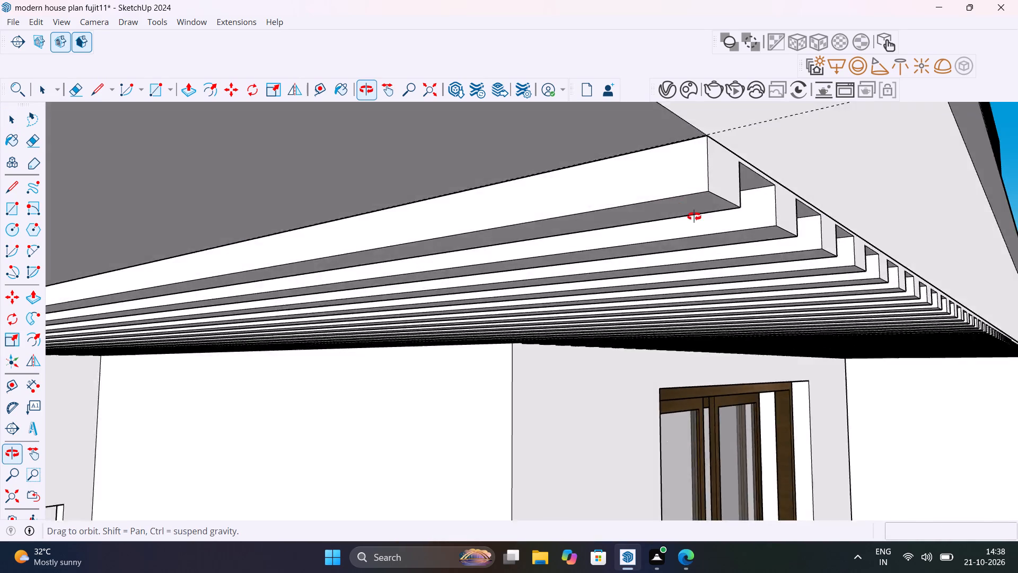
middle_click_drag(694, 216, 402, 248)
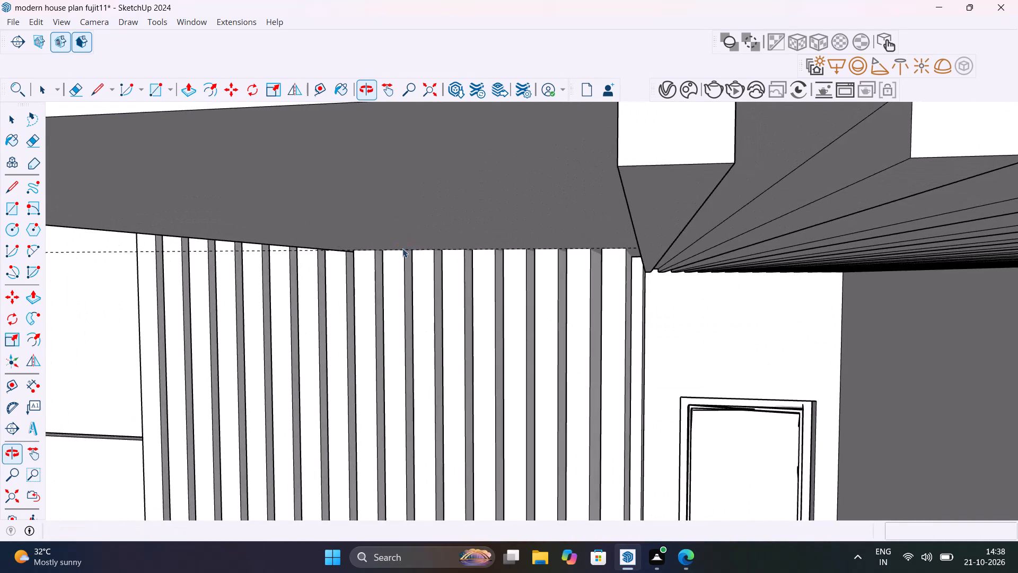
scroll(427, 229, "down", 7)
middle_click_drag(427, 229, 580, 127)
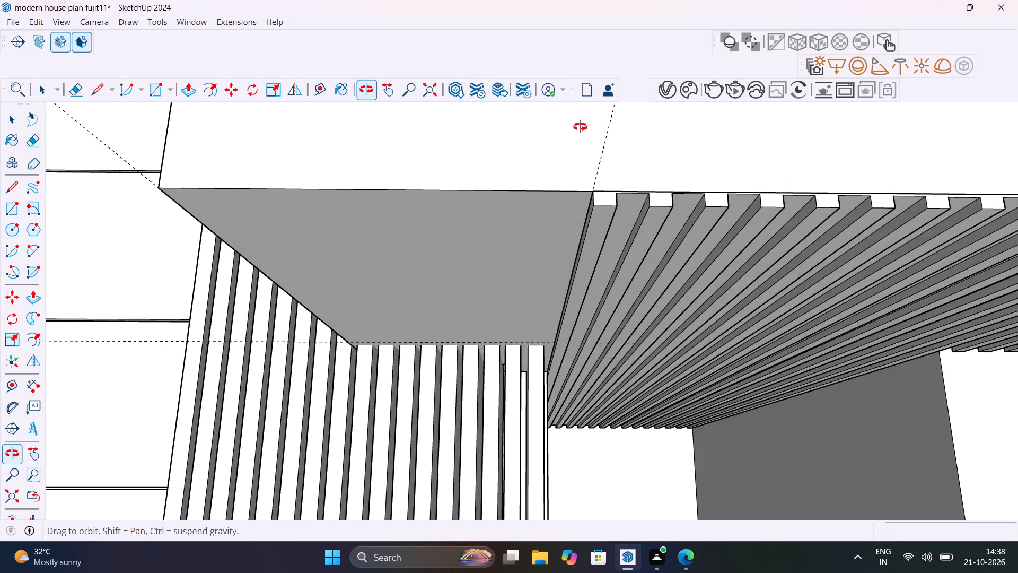
middle_click_drag(580, 127, 612, 83)
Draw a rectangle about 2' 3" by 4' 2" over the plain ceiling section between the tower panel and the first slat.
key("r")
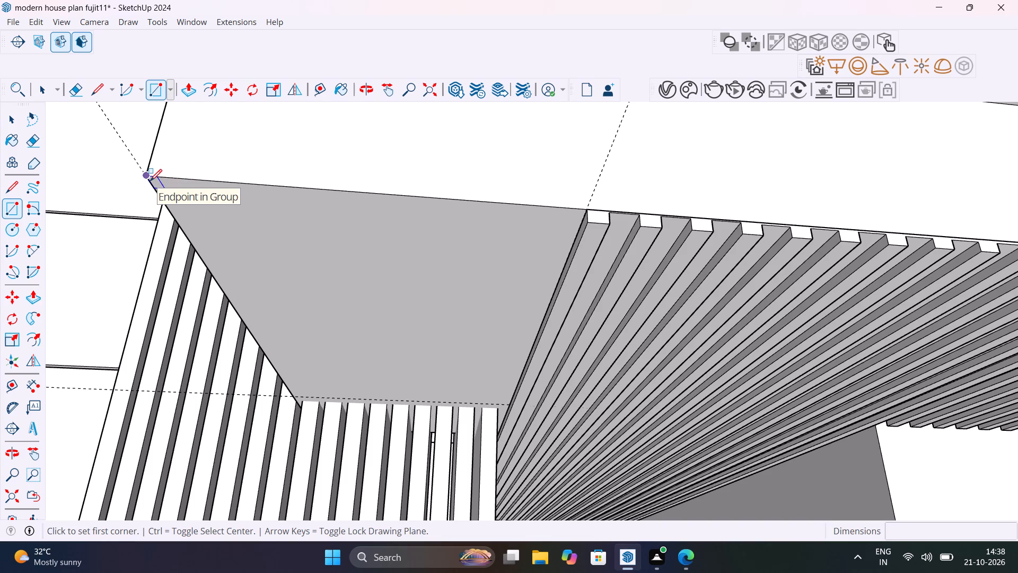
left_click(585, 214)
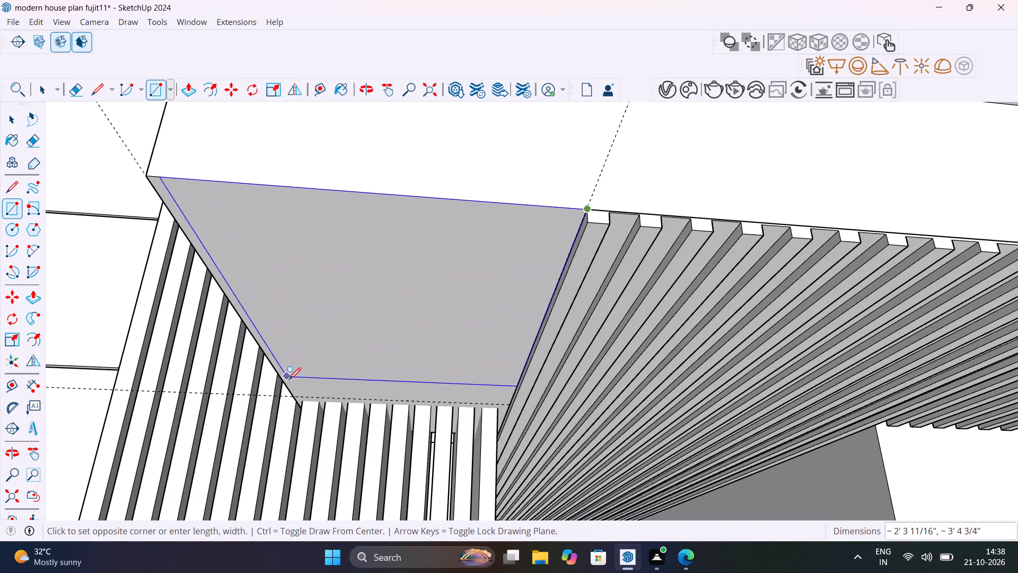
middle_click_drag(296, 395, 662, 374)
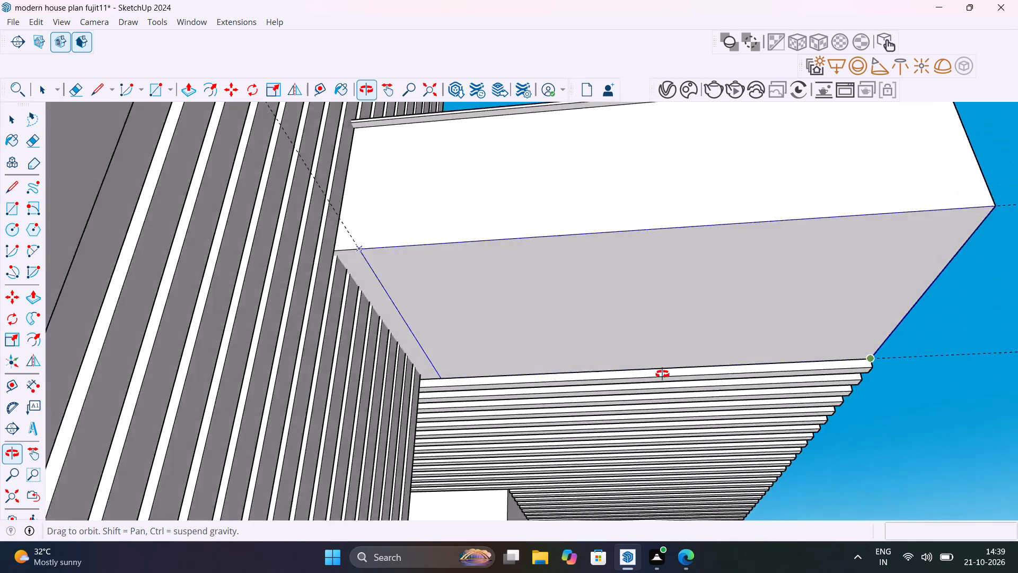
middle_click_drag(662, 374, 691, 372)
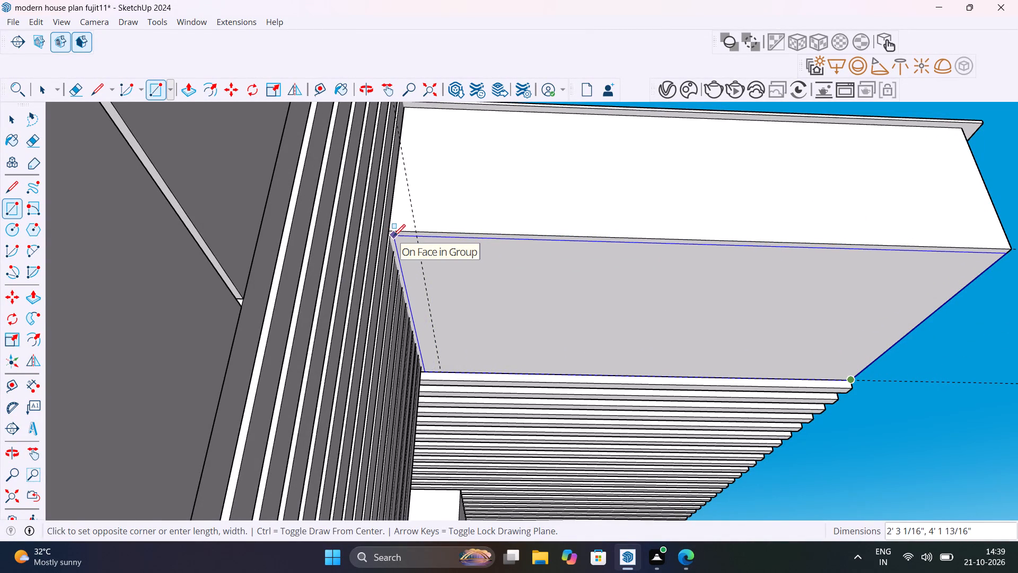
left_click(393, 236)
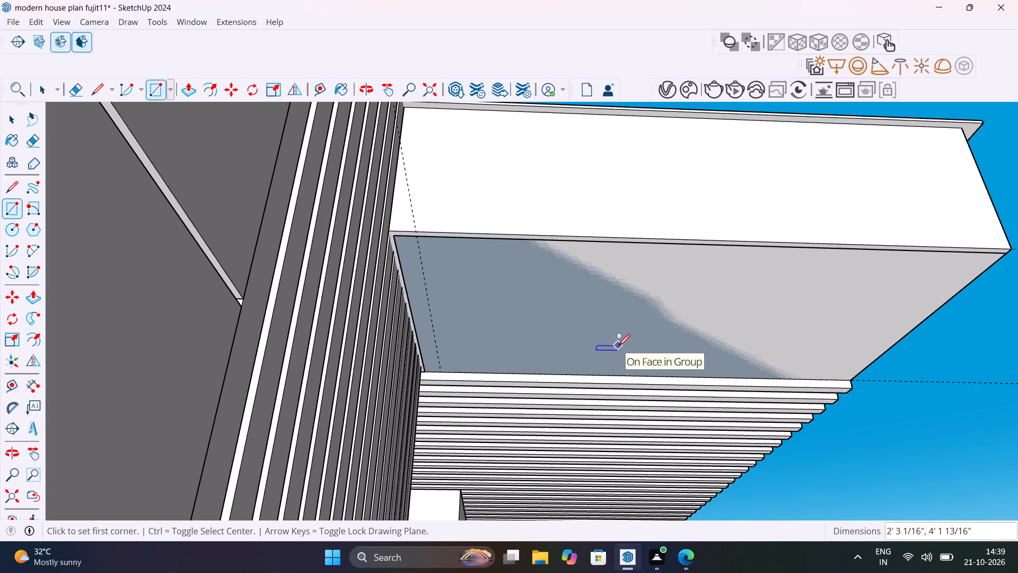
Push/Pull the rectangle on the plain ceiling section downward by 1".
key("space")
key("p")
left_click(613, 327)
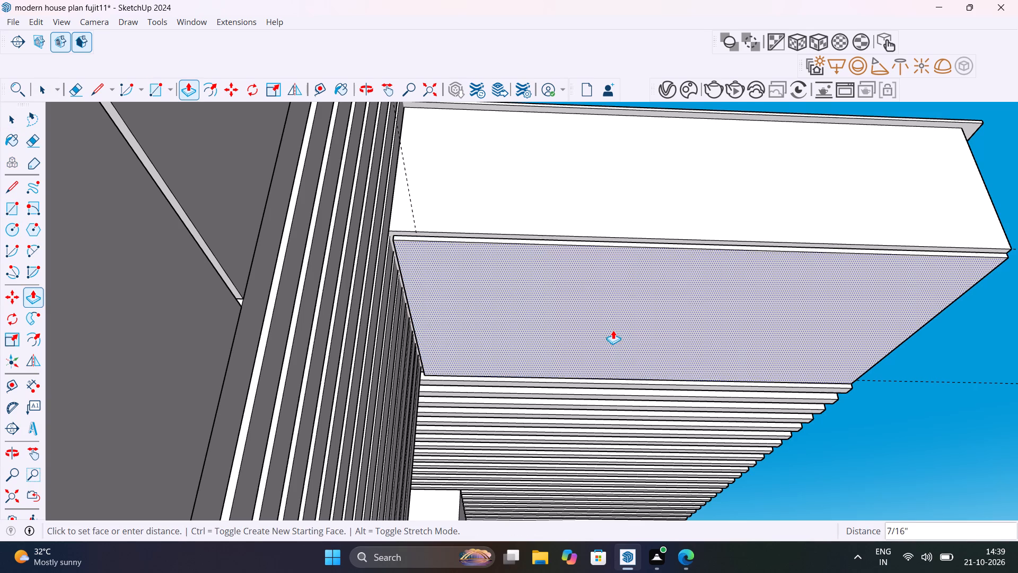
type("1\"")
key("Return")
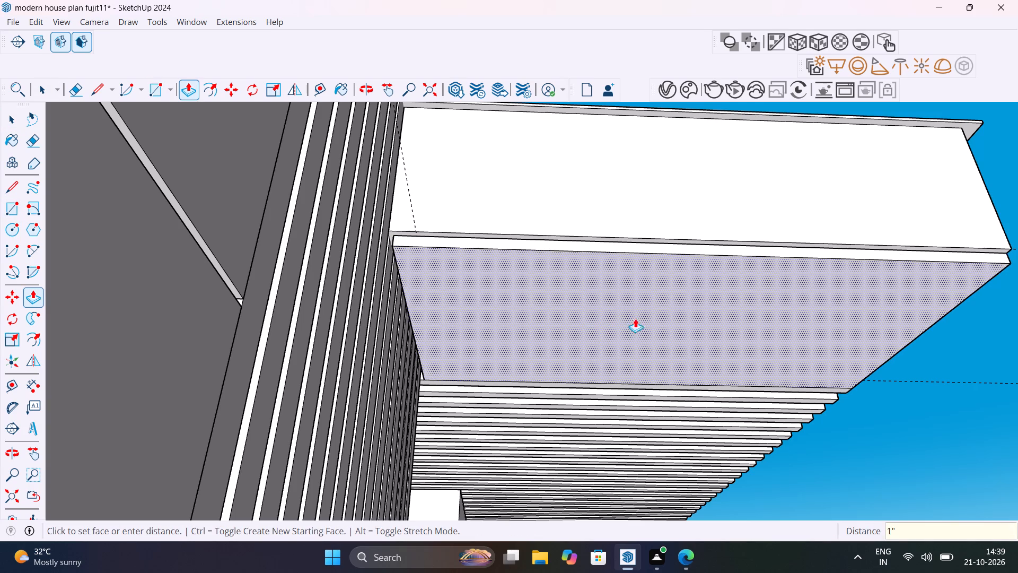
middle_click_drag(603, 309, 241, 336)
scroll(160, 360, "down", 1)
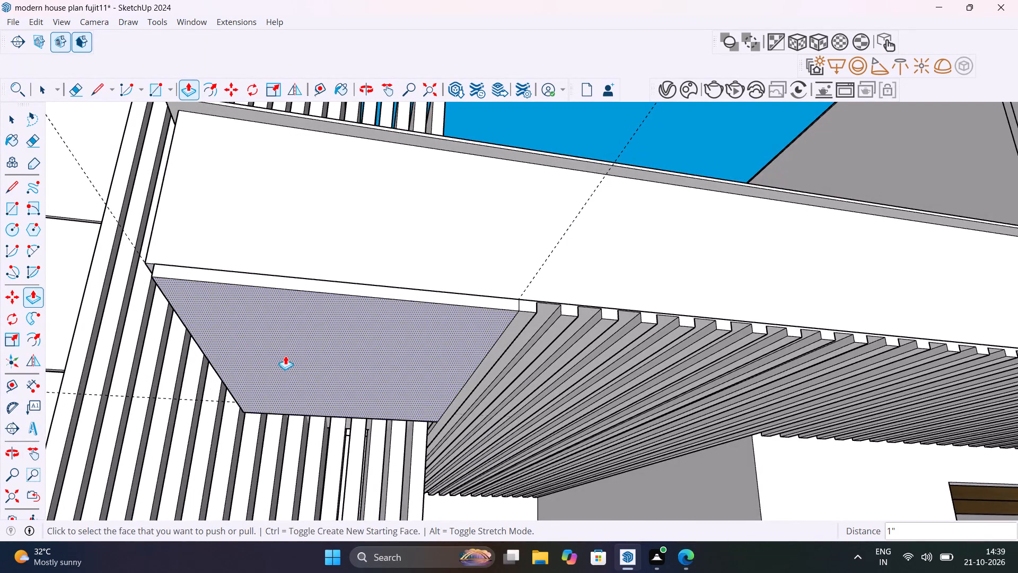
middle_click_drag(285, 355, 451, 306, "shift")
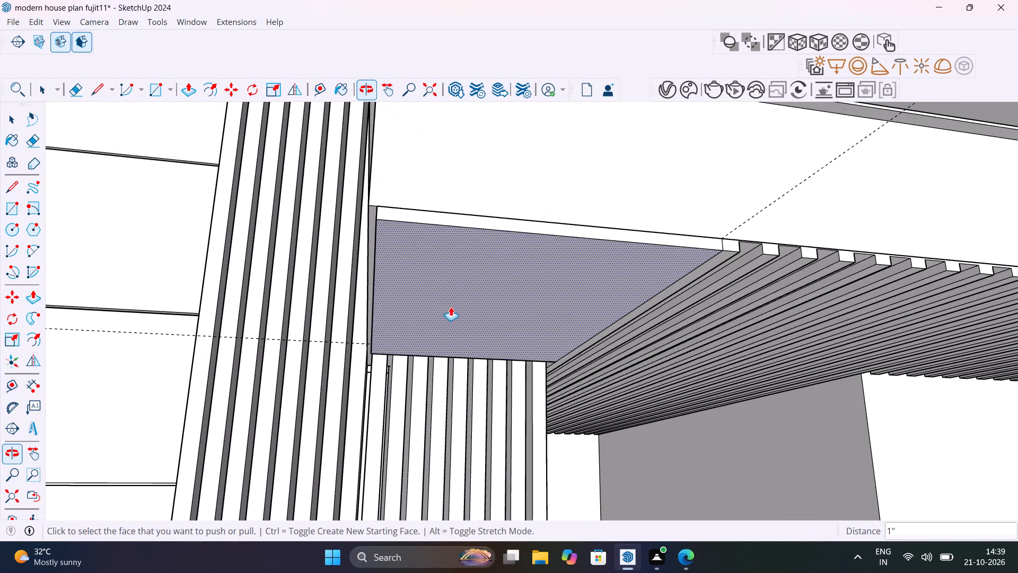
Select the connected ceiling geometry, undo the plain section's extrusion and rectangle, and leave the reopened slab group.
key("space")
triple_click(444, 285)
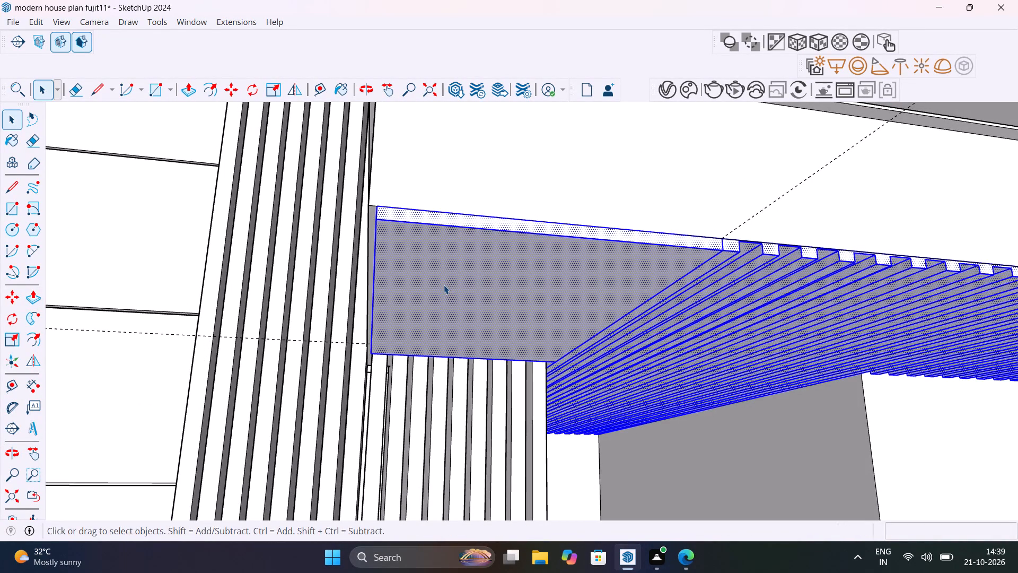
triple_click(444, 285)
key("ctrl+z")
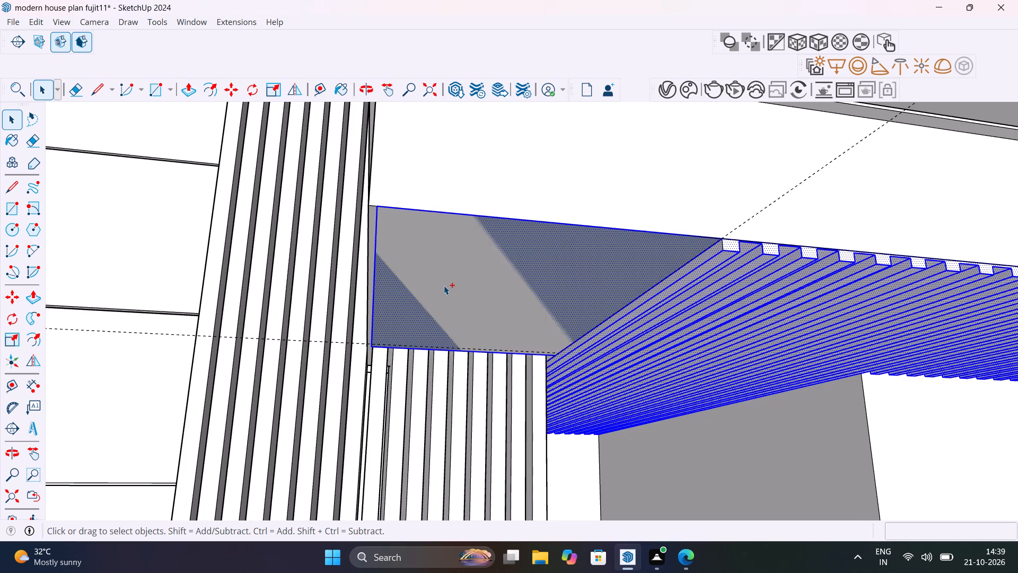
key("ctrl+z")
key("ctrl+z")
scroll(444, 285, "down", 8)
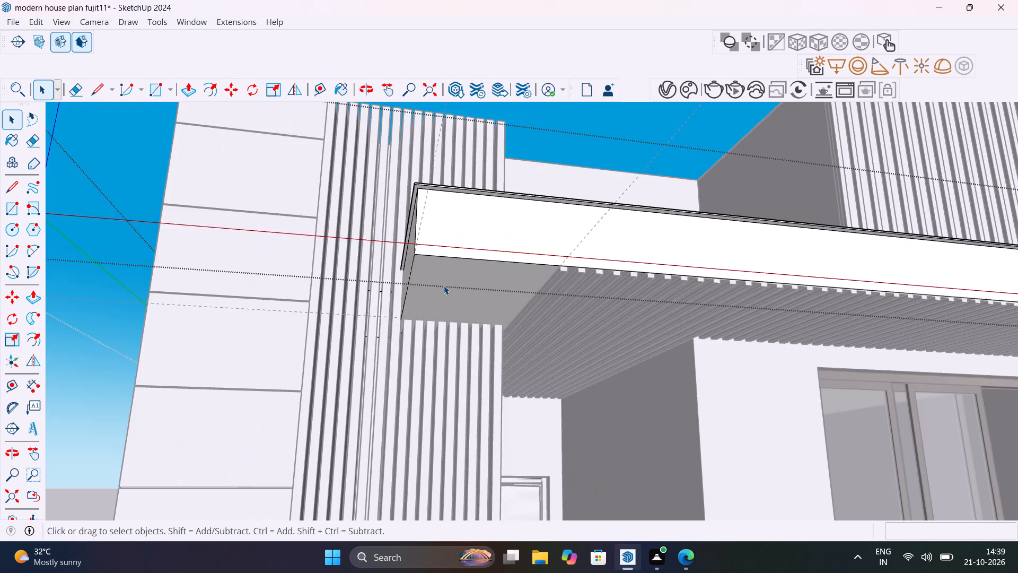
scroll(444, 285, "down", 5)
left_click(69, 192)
Examine the upper facade from above, the front and below, including the balcony roof and its slatted ceiling.
middle_click_drag(302, 280, 252, 437)
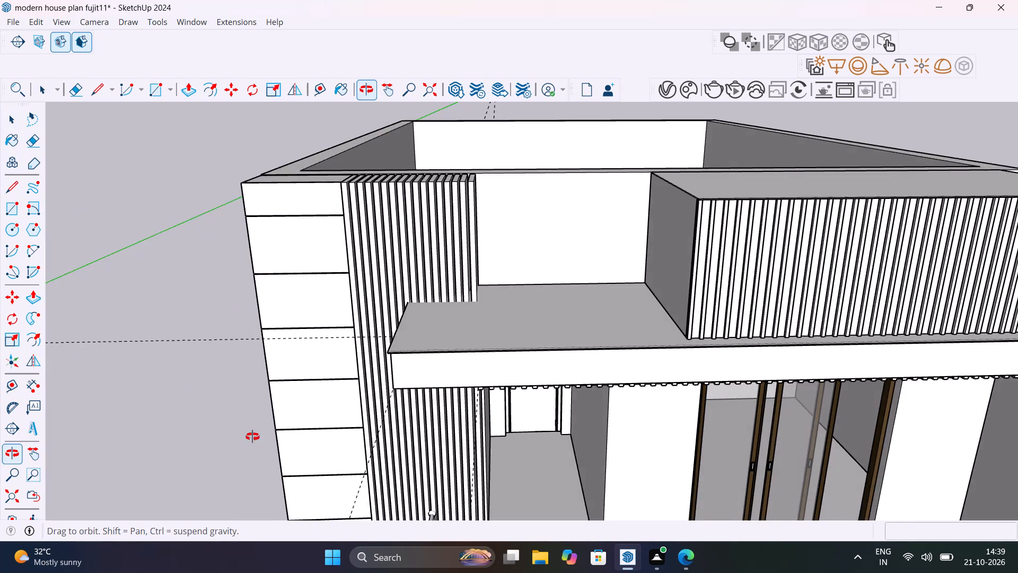
middle_click_drag(252, 437, 188, 355)
scroll(447, 396, "down", 4)
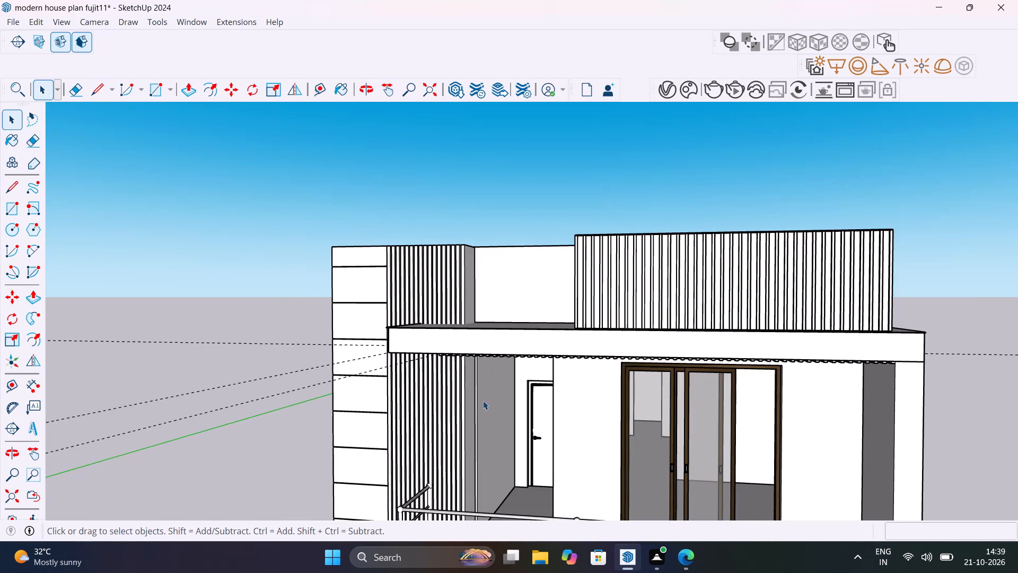
middle_click_drag(517, 399, 606, 224)
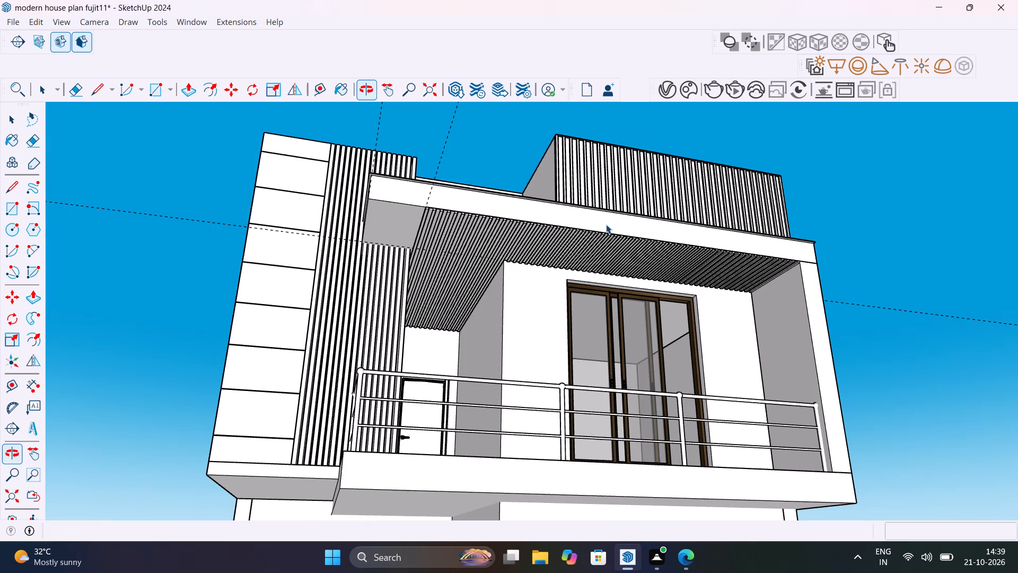
scroll(405, 223, "up", 5)
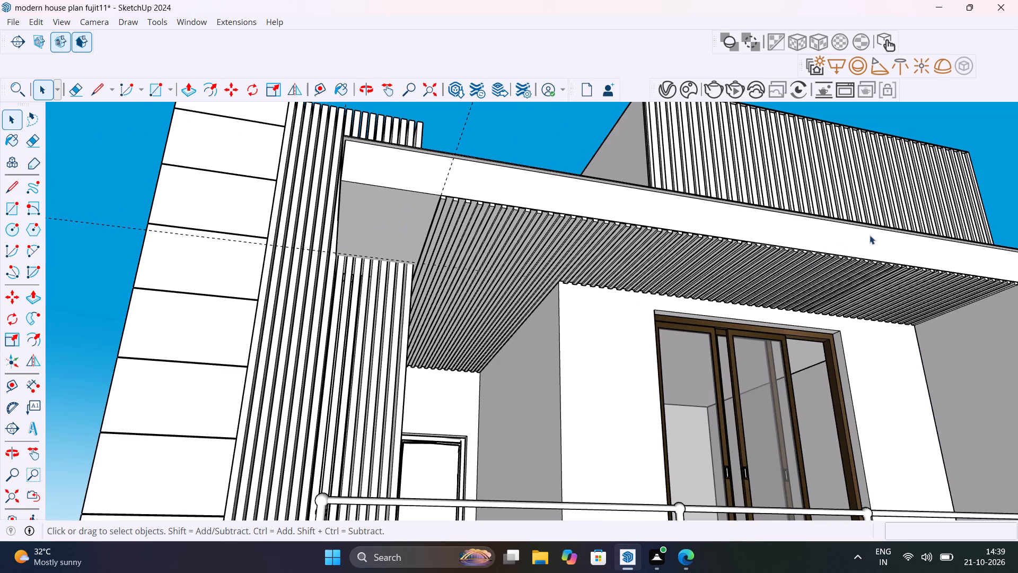
Examine the balcony's slatted ceiling up close and the upper facade from the front.
scroll(681, 274, "up", 9)
middle_click_drag(577, 306, 499, 368)
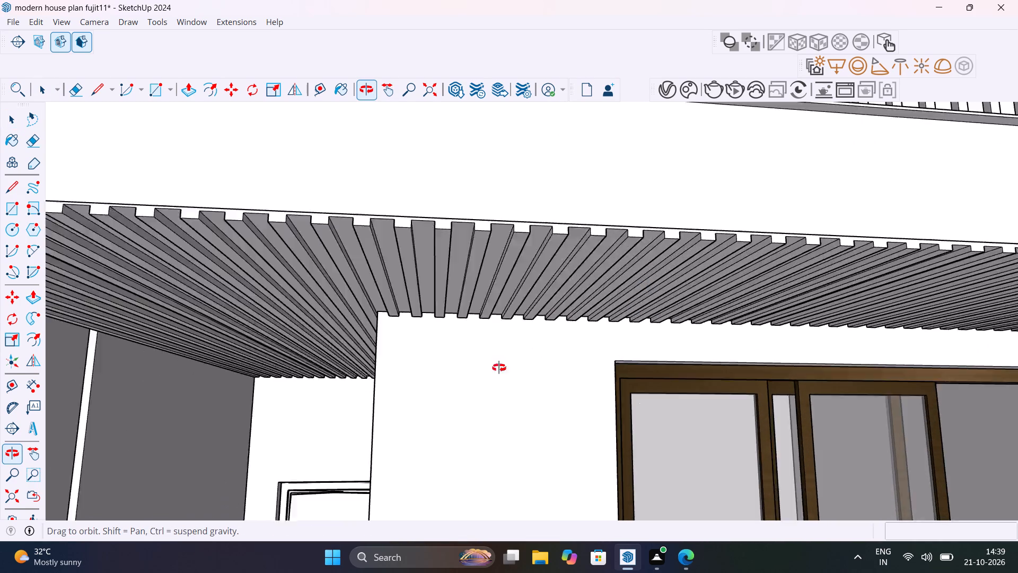
middle_click_drag(499, 368, 485, 370)
left_click(490, 290)
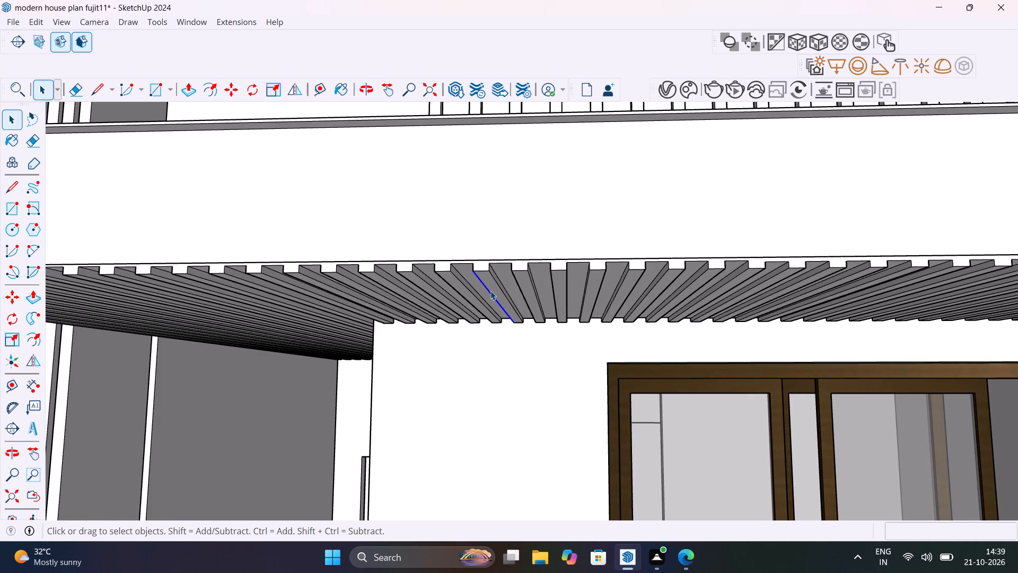
scroll(490, 291, "down", 19)
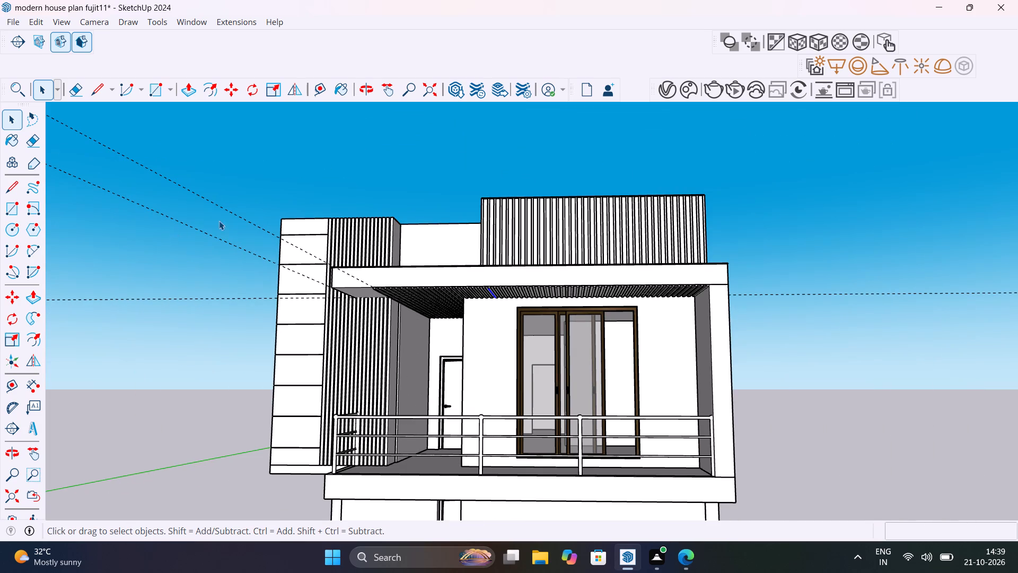
left_click(318, 184)
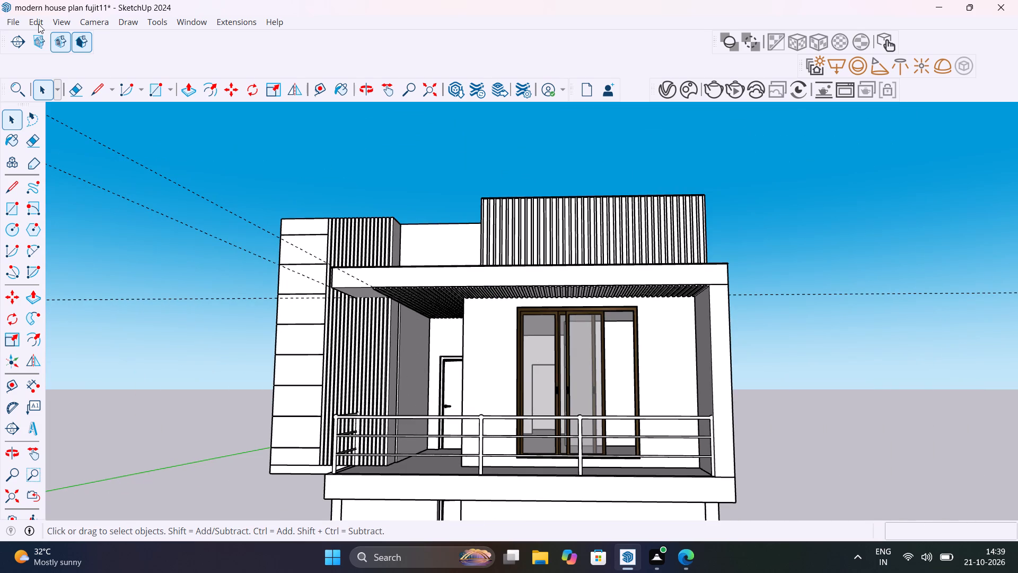
Delete all construction guides from the model.
left_click(38, 23)
left_click(96, 152)
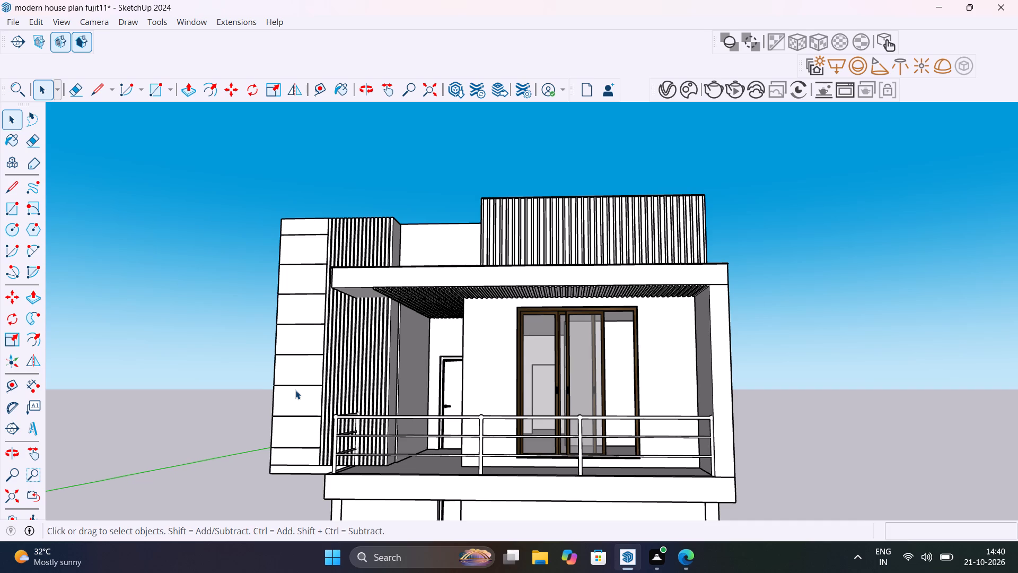
Examine the balcony roof, its plain ceiling section and the tower slats from below, the side and above.
middle_click_drag(373, 344, 550, 334)
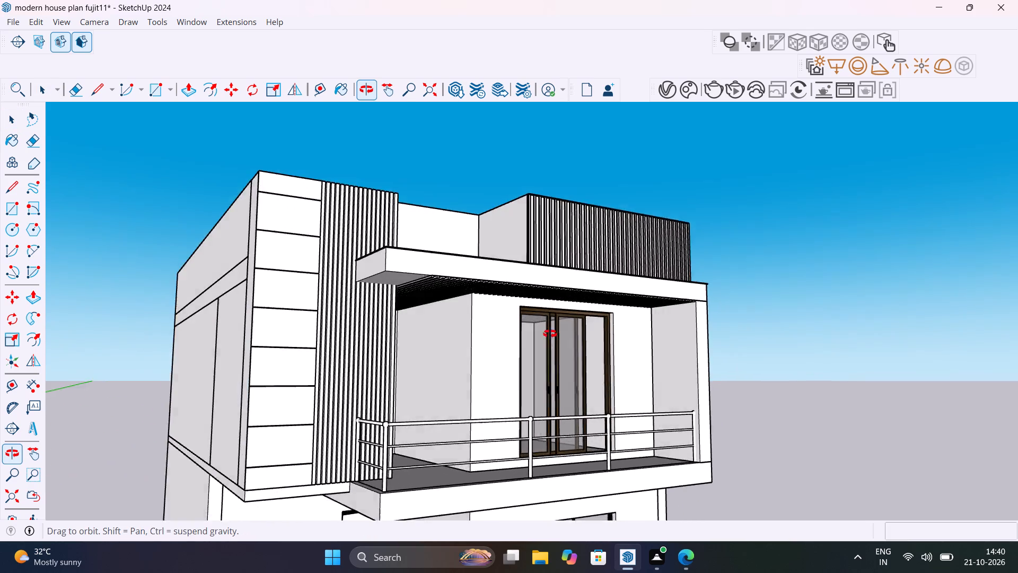
middle_click_drag(550, 334, 554, 283)
scroll(553, 283, "down", 1)
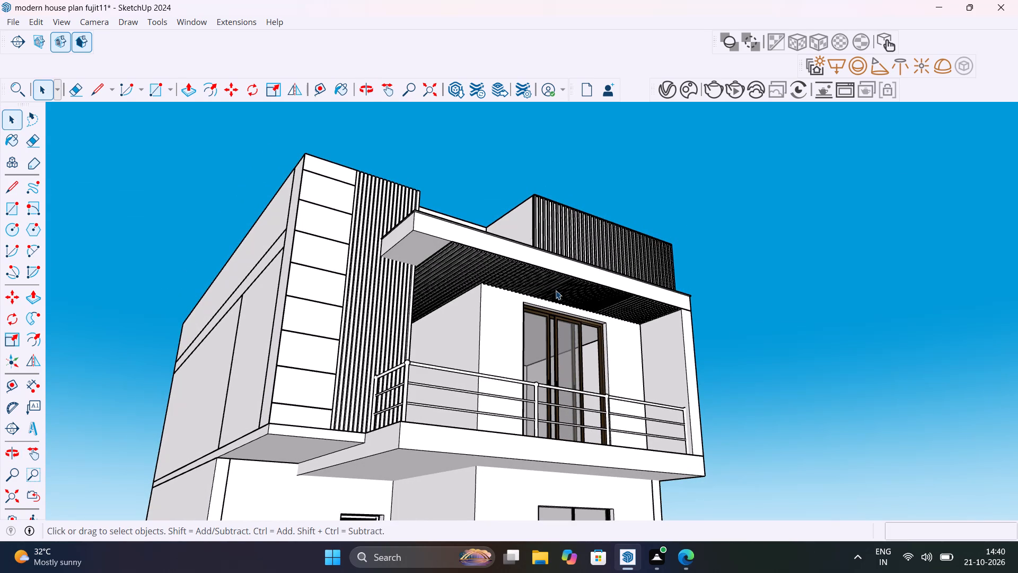
scroll(433, 263, "up", 8)
middle_click_drag(437, 252, 427, 228)
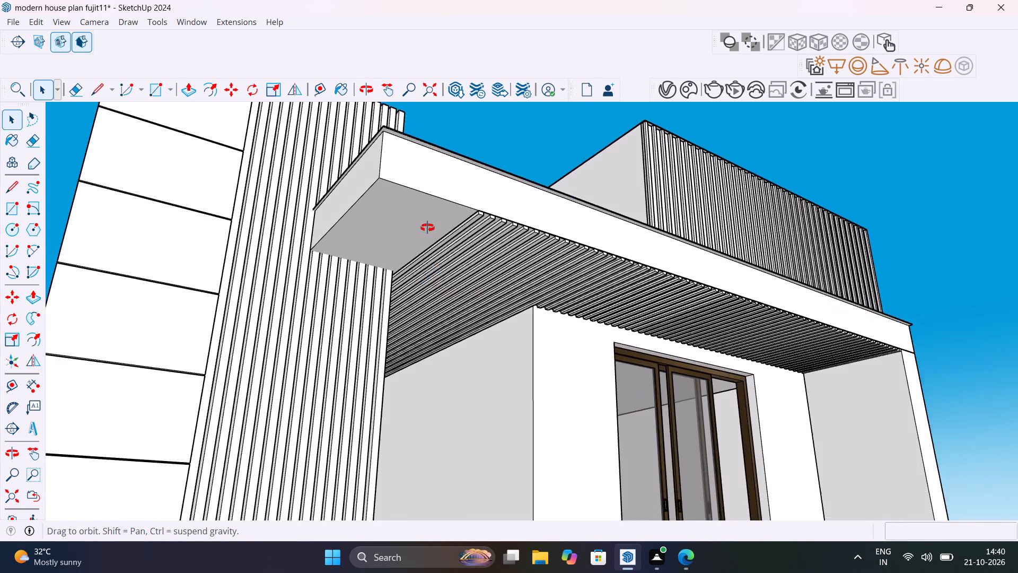
middle_click_drag(427, 228, 542, 262)
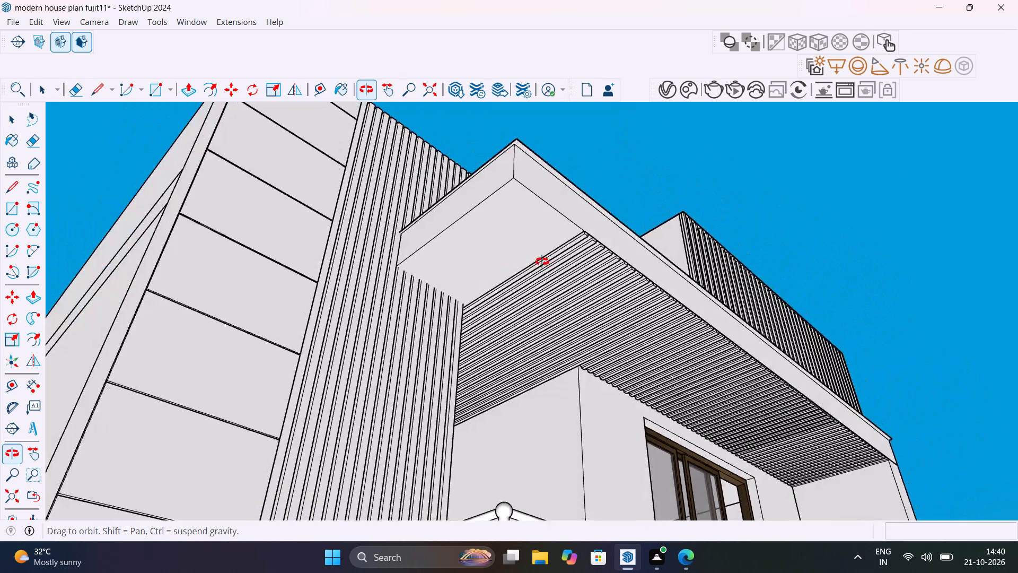
middle_click_drag(542, 262, 380, 294)
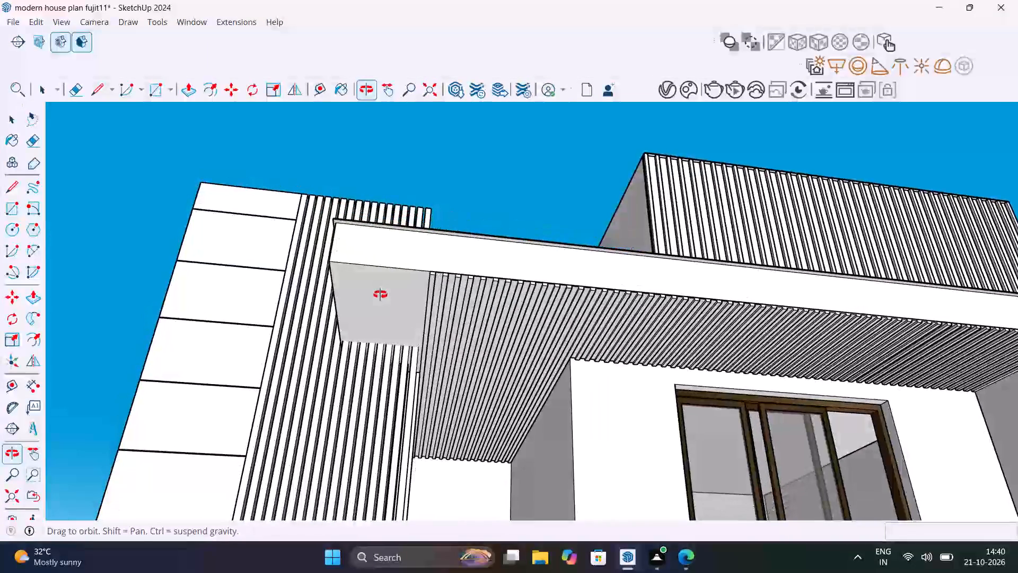
middle_click_drag(380, 294, 390, 354)
scroll(390, 355, "down", 5)
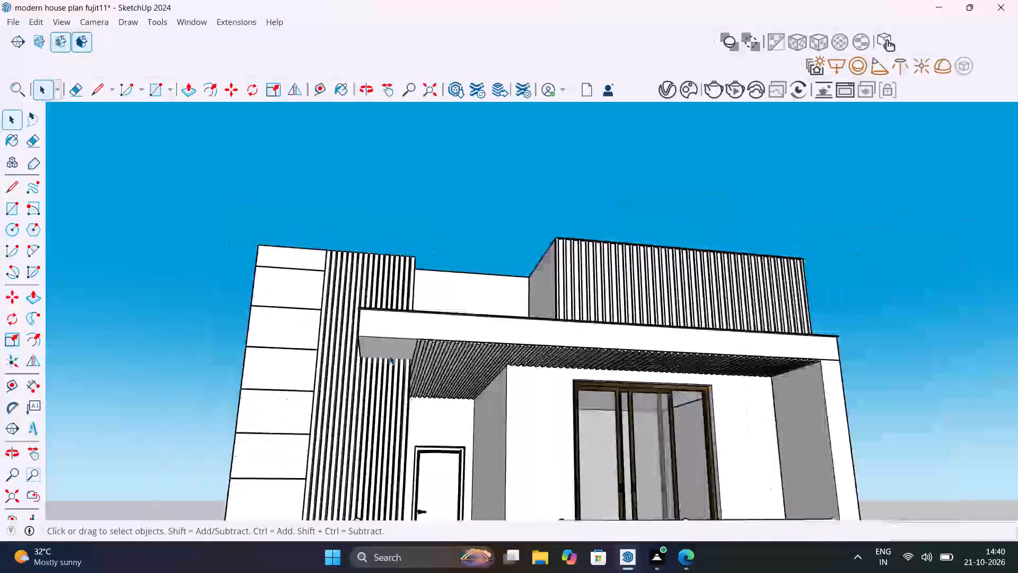
middle_click_drag(397, 353, 437, 529)
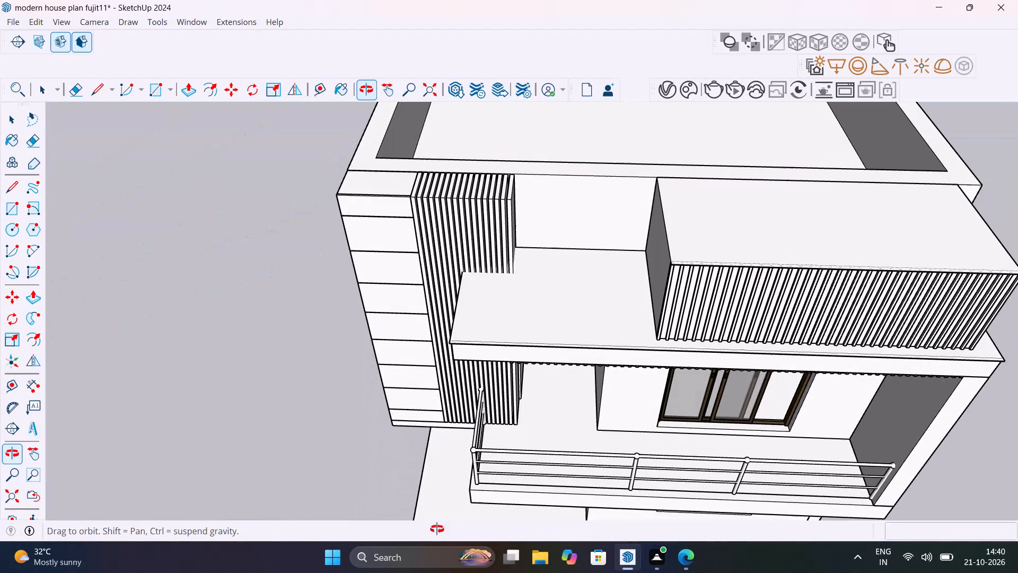
middle_click_drag(437, 529, 437, 529)
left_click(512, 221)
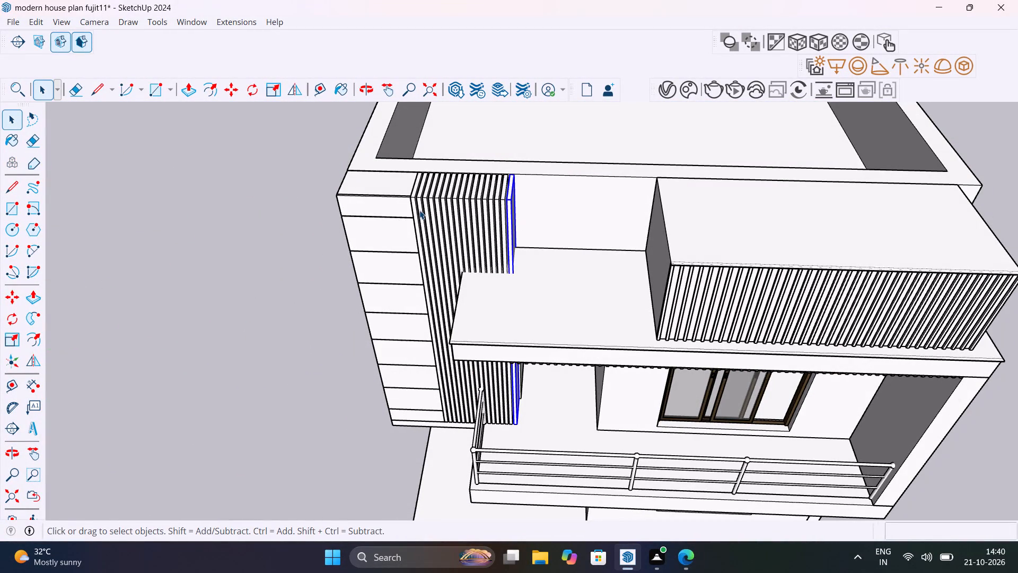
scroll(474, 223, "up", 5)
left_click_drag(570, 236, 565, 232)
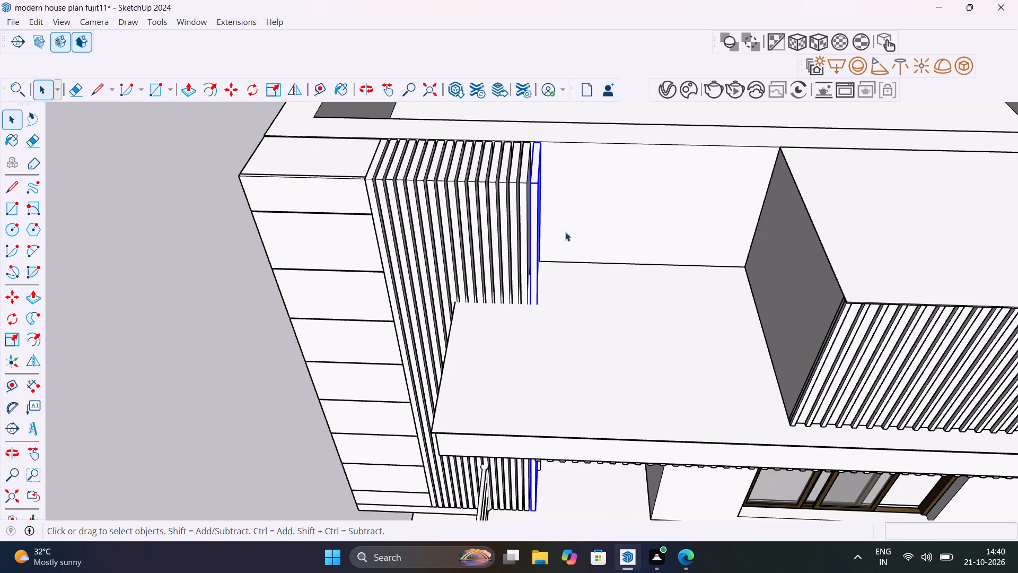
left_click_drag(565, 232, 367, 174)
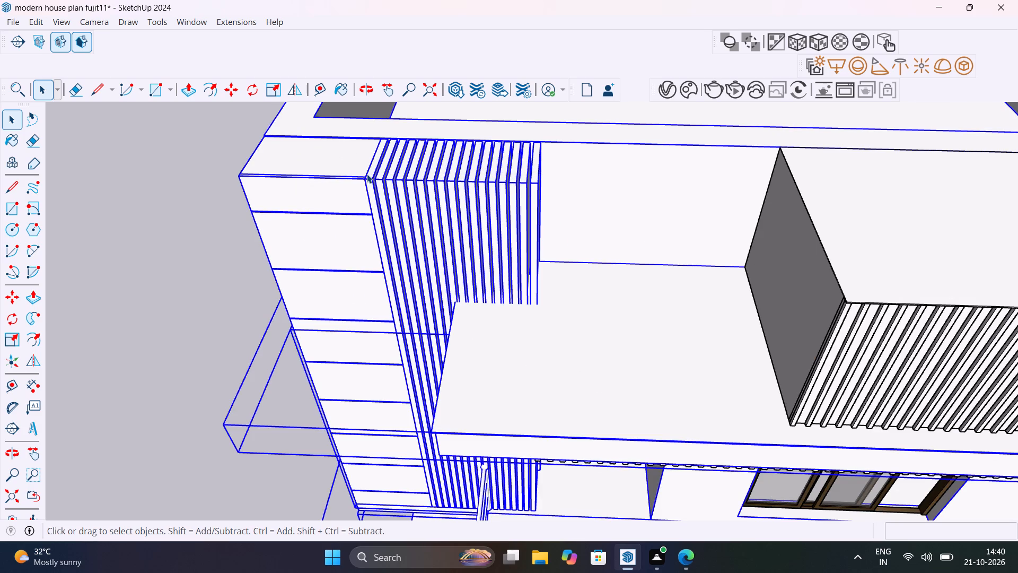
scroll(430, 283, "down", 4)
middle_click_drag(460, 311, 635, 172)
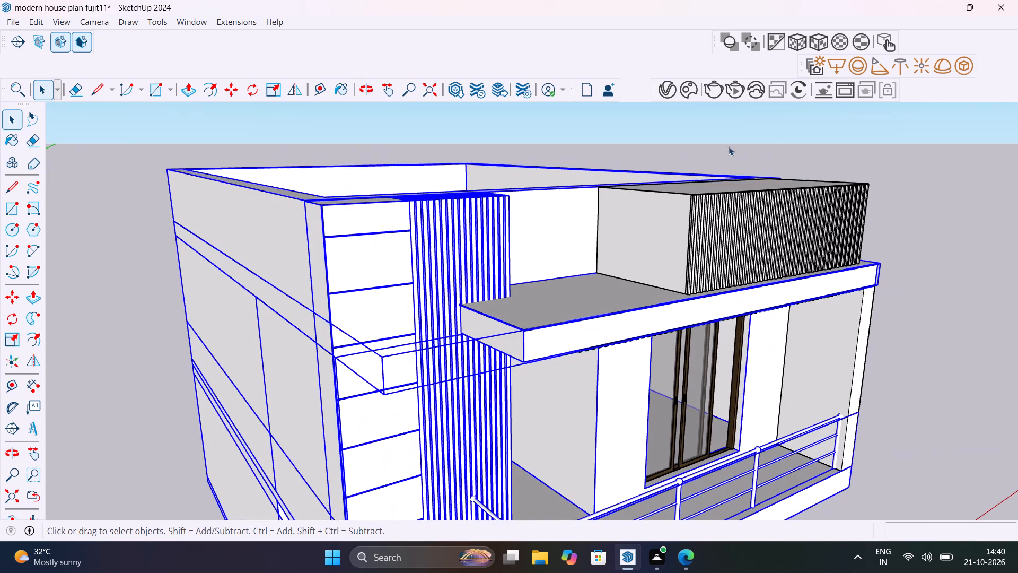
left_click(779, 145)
Select all the vertical slats on the tower beside the balcony and make them one group.
scroll(507, 218, "up", 9)
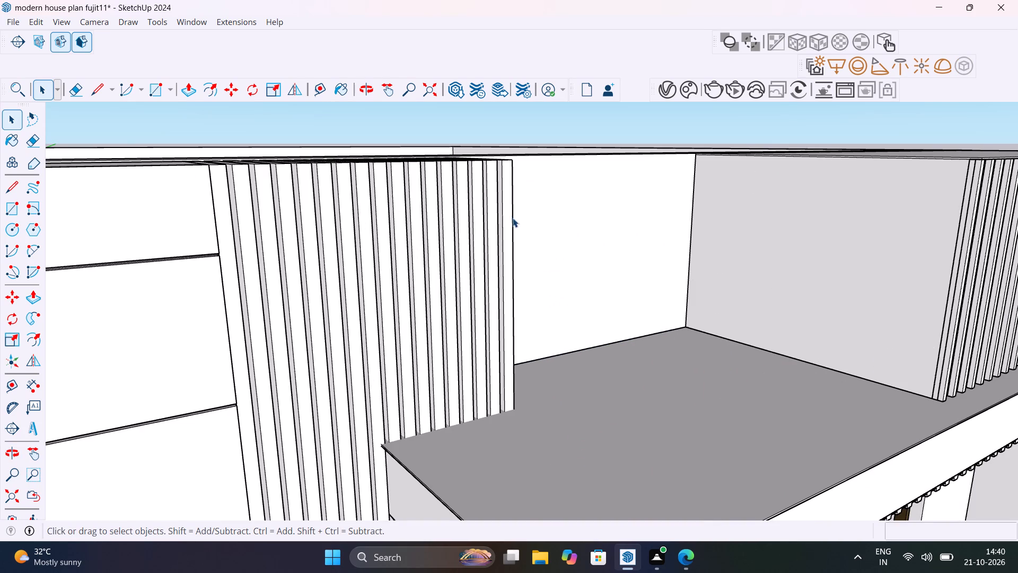
middle_click_drag(514, 219, 424, 335)
left_click(414, 329)
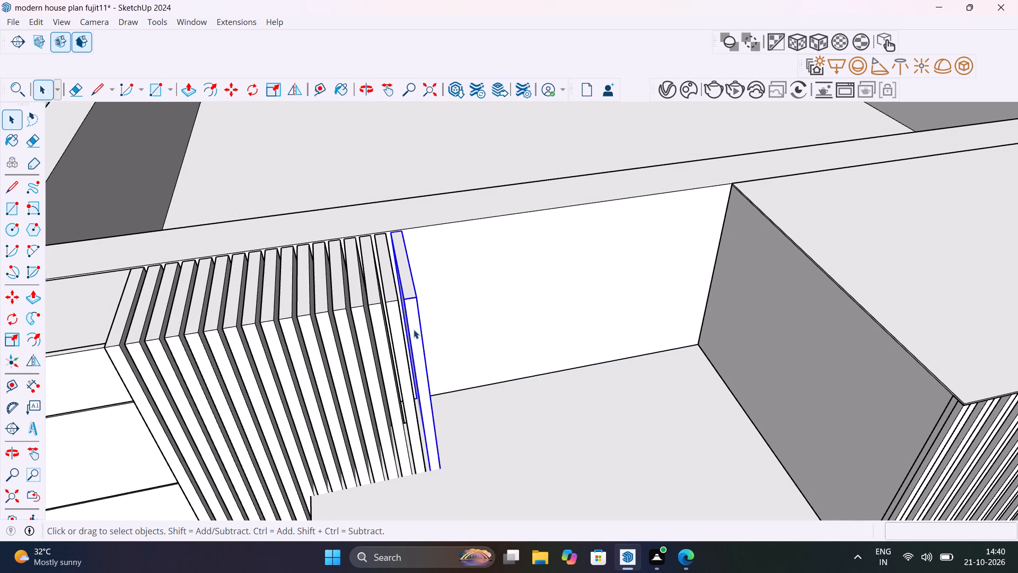
left_click(393, 354, "shift")
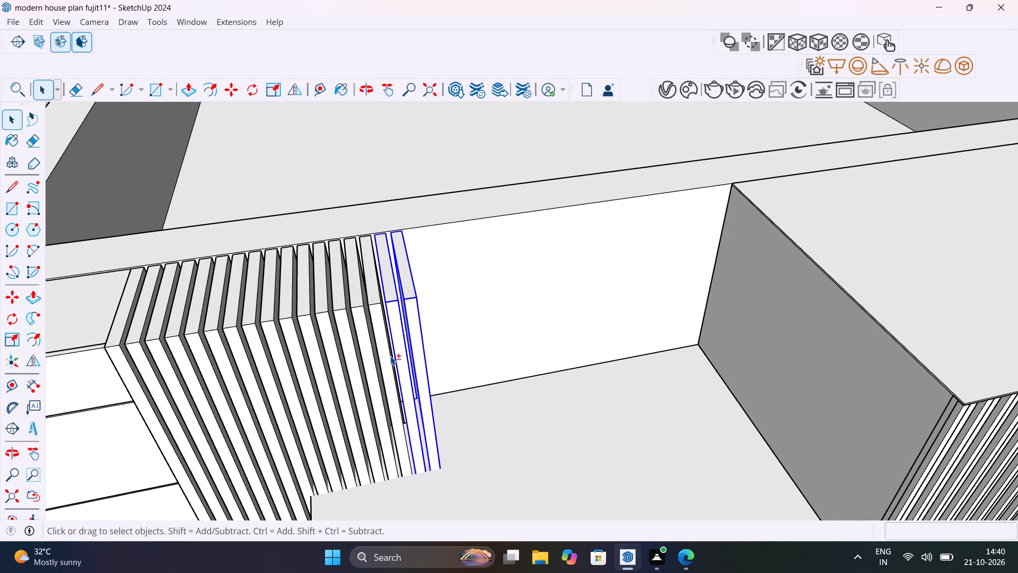
left_click(388, 360, "shift")
left_click(374, 375, "shift")
left_click(360, 383, "shift")
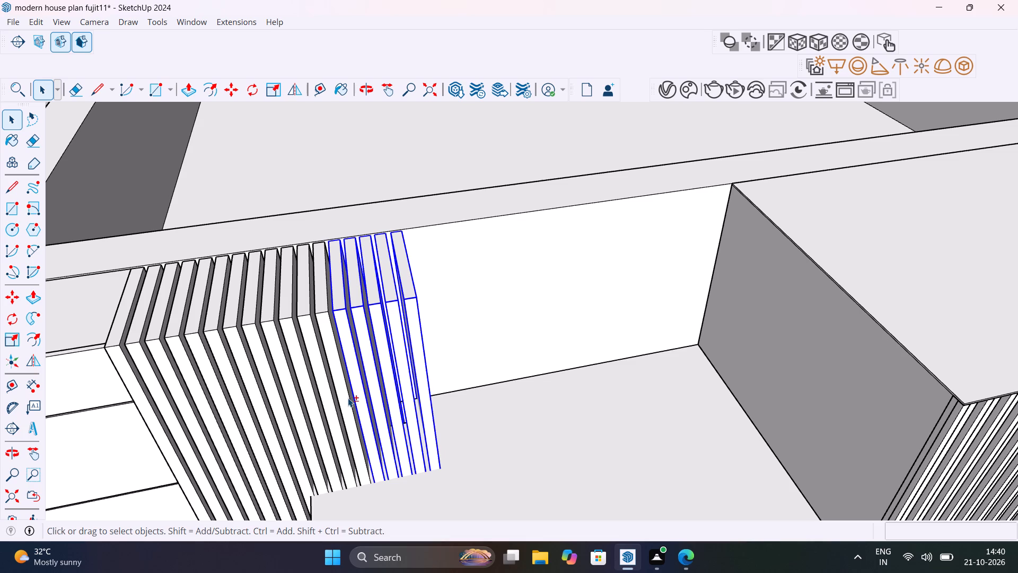
left_click(348, 398, "shift")
left_click(333, 399, "shift")
left_click(317, 411, "shift")
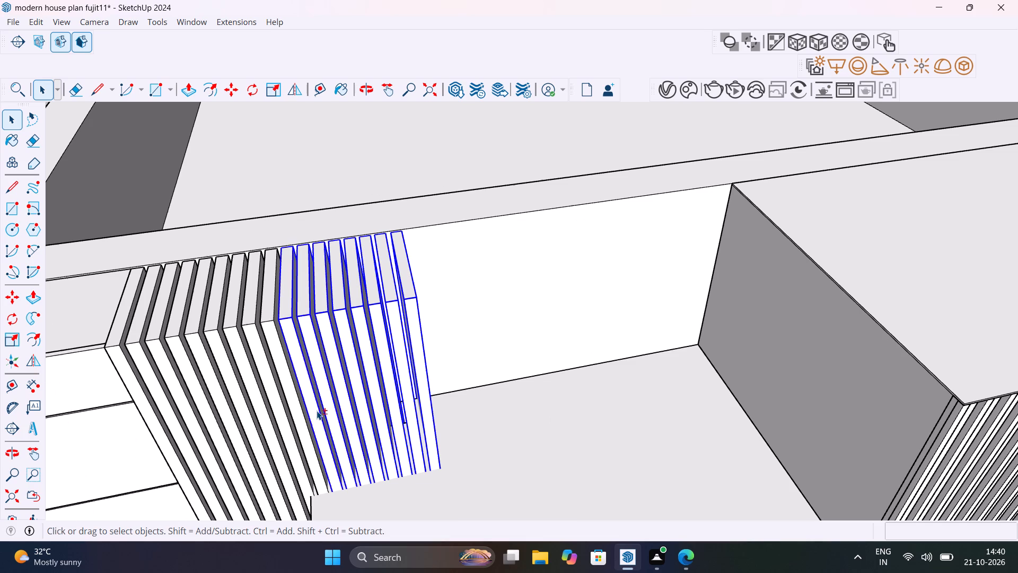
left_click(303, 428, "shift")
left_click(291, 430, "shift")
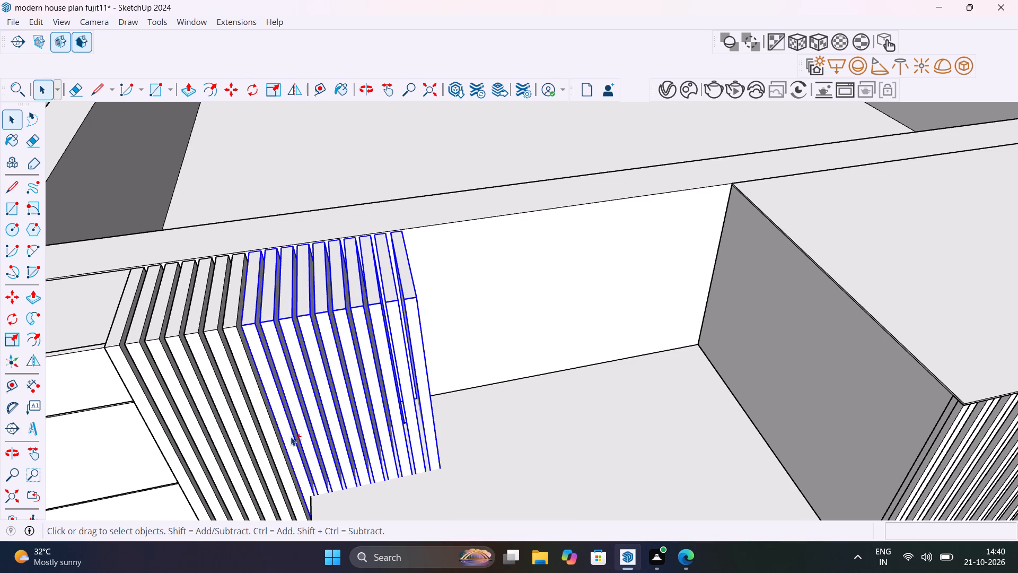
left_click(277, 445, "shift")
left_click(264, 455, "shift")
left_click(244, 470, "shift")
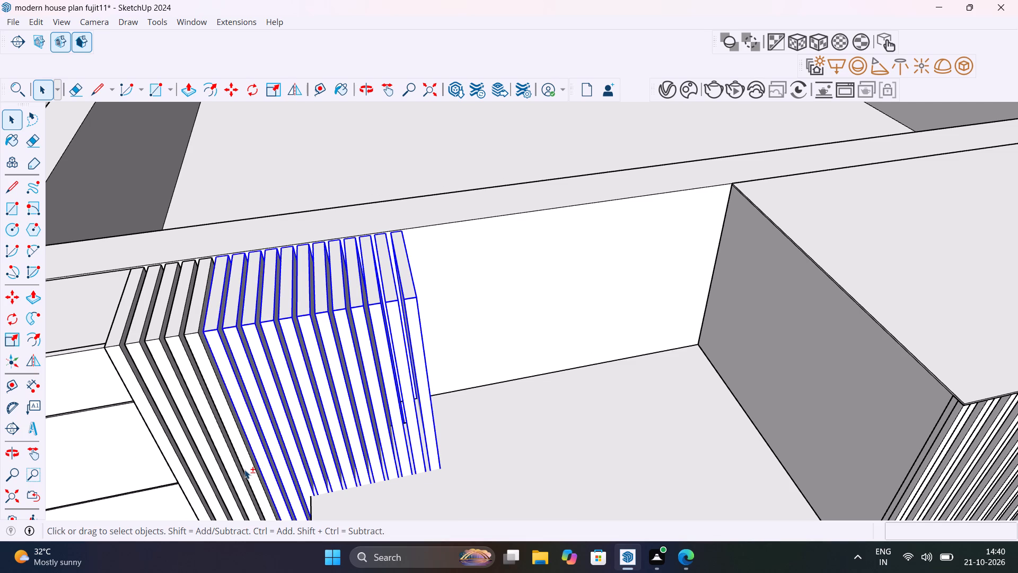
left_click(240, 476, "shift")
left_click(224, 487, "shift")
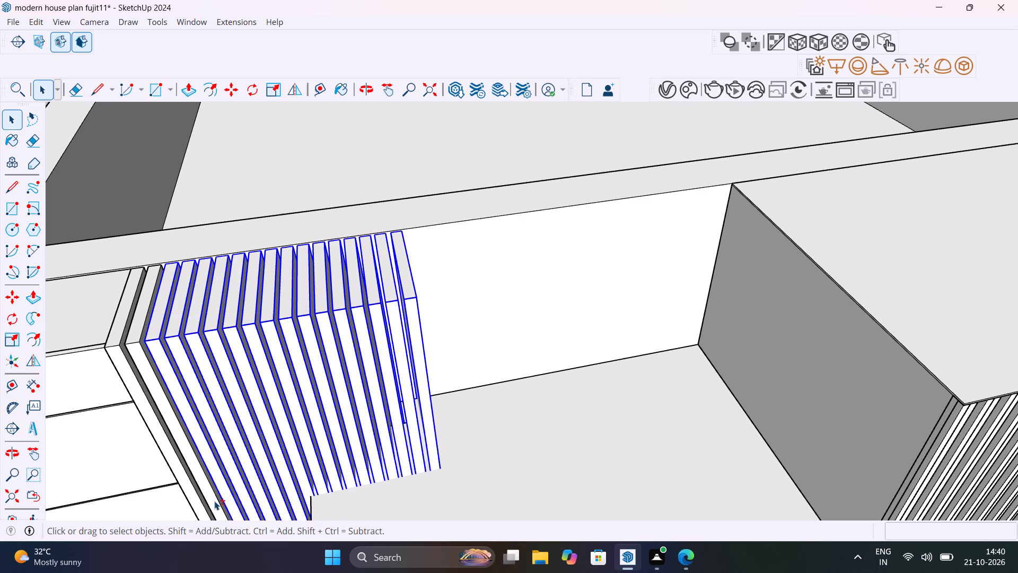
left_click(210, 506, "shift")
left_click(196, 496, "shift")
right_click(189, 491, "shift")
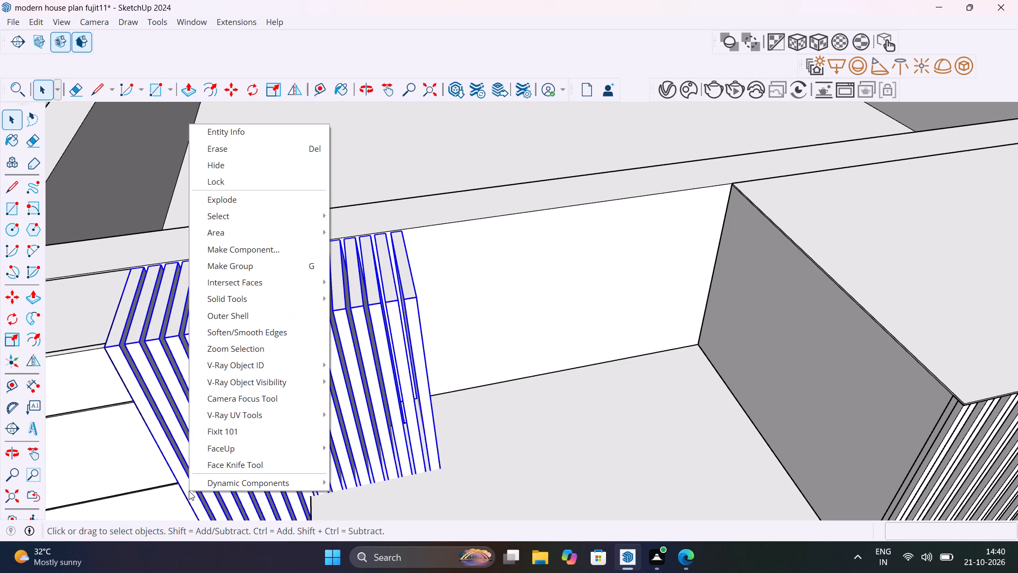
left_click(242, 267, "shift")
Hide the tower's horizontally divided cladding panel and the grouped vertical slats beside it.
scroll(270, 293, "down", 14)
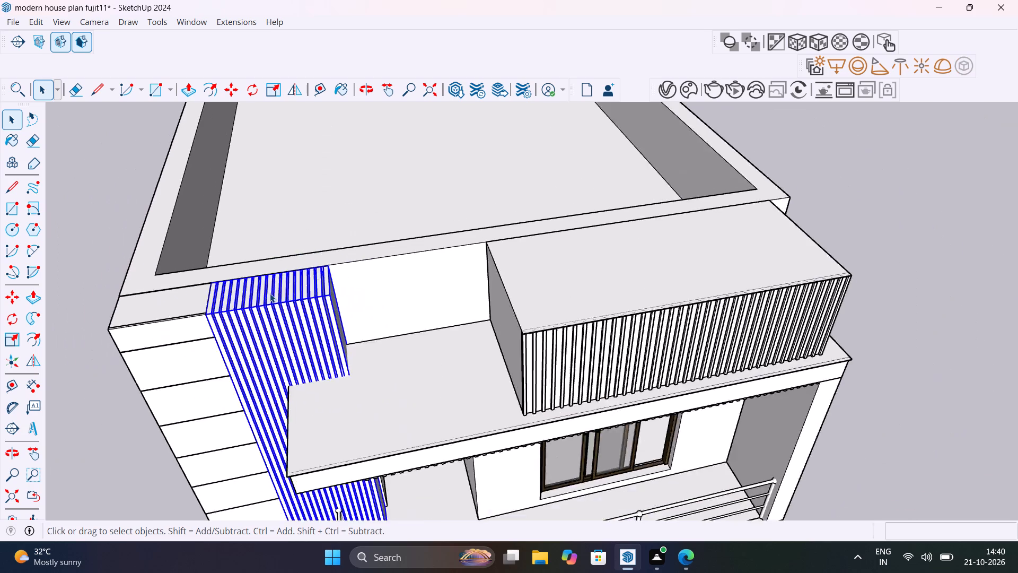
right_click(233, 326)
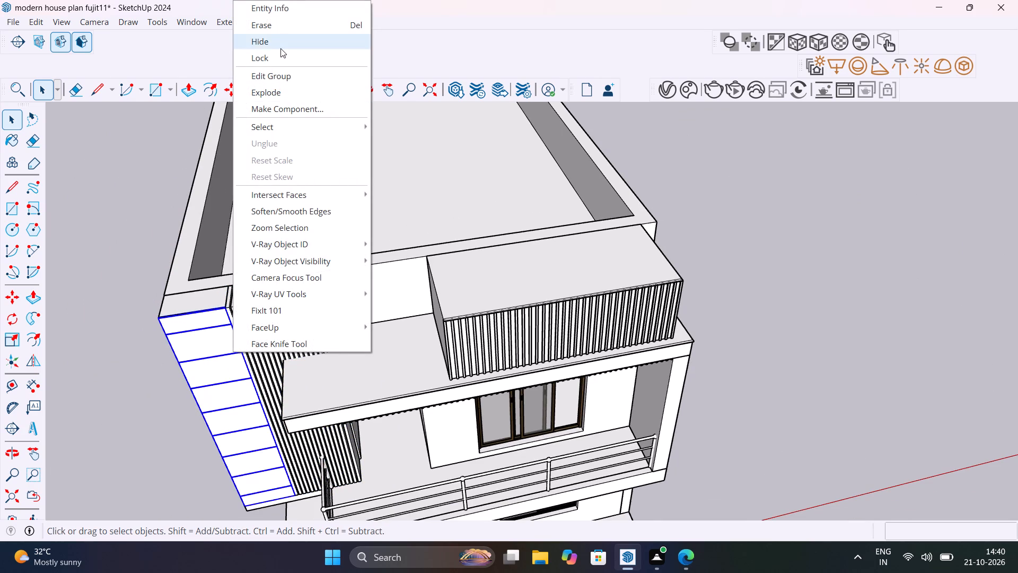
left_click(280, 48)
left_click(145, 157)
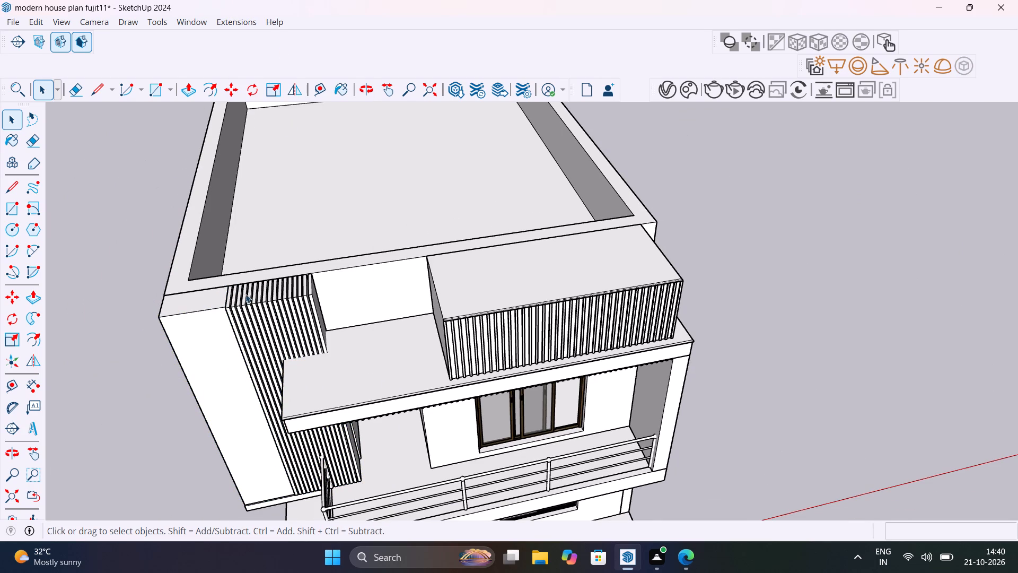
left_click(266, 312)
right_click(266, 312)
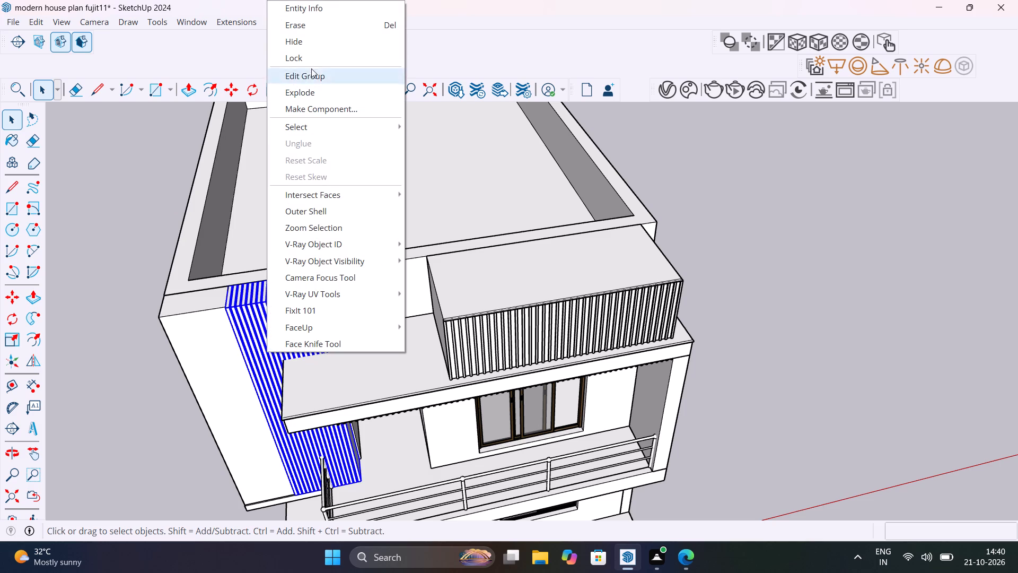
left_click(315, 44)
Examine the balcony roof from above and below, including where its plain ceiling section meets the tower wall.
middle_click_drag(304, 333, 361, 271)
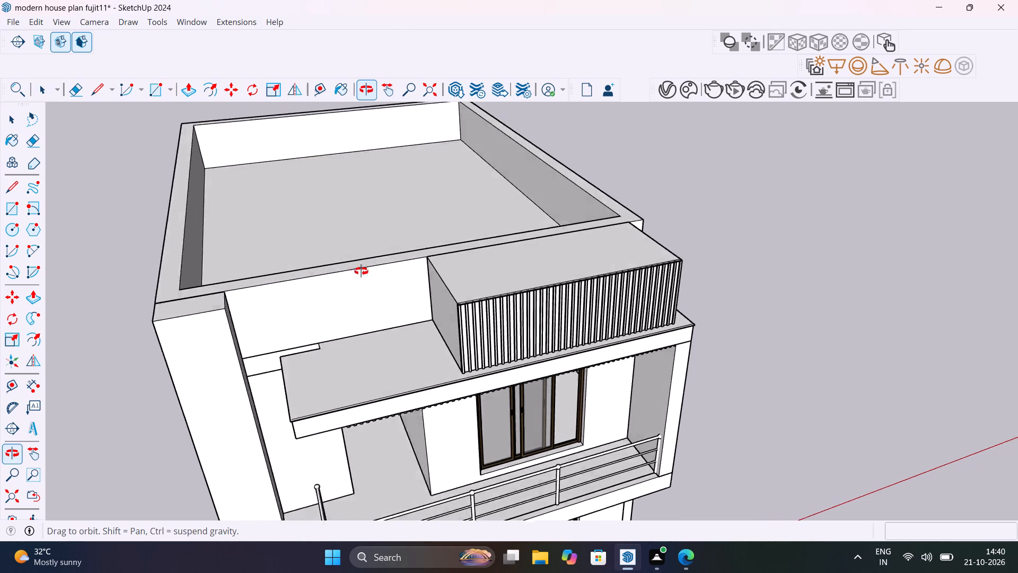
middle_click_drag(361, 271, 322, 229)
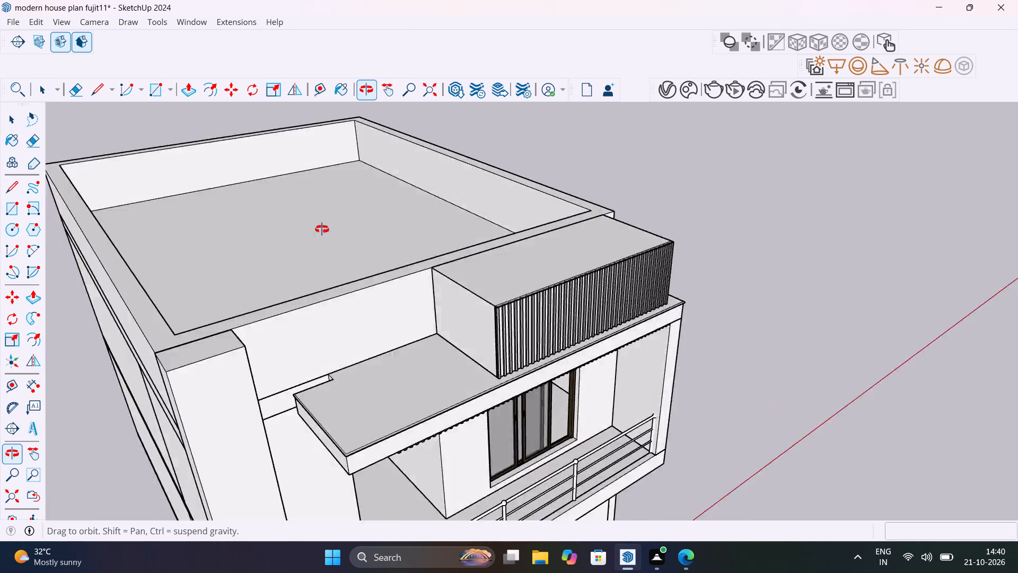
middle_click_drag(322, 229, 337, 68)
scroll(287, 286, "up", 8)
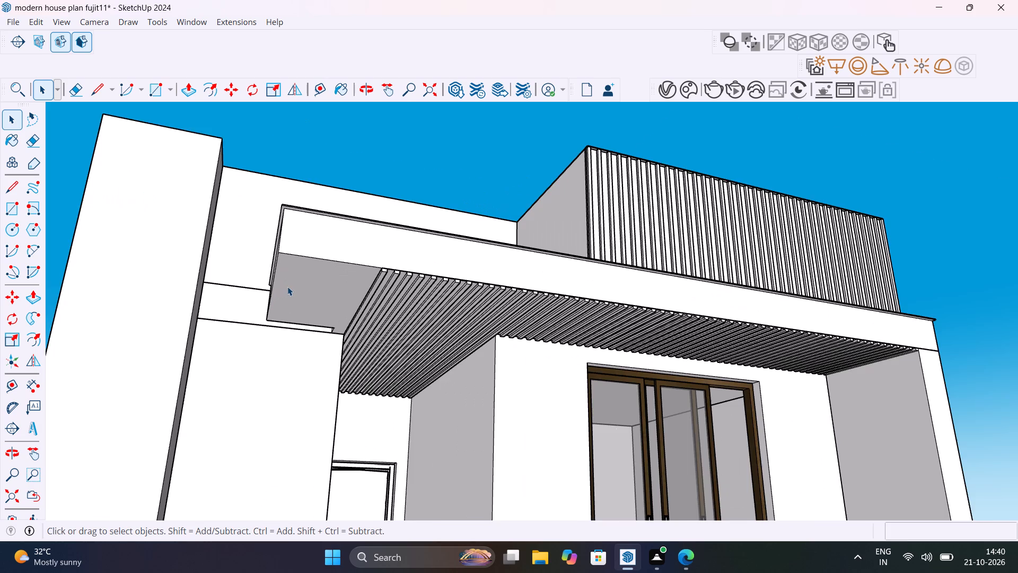
scroll(287, 286, "up", 3)
middle_click_drag(349, 300, 395, 257)
left_click(433, 274)
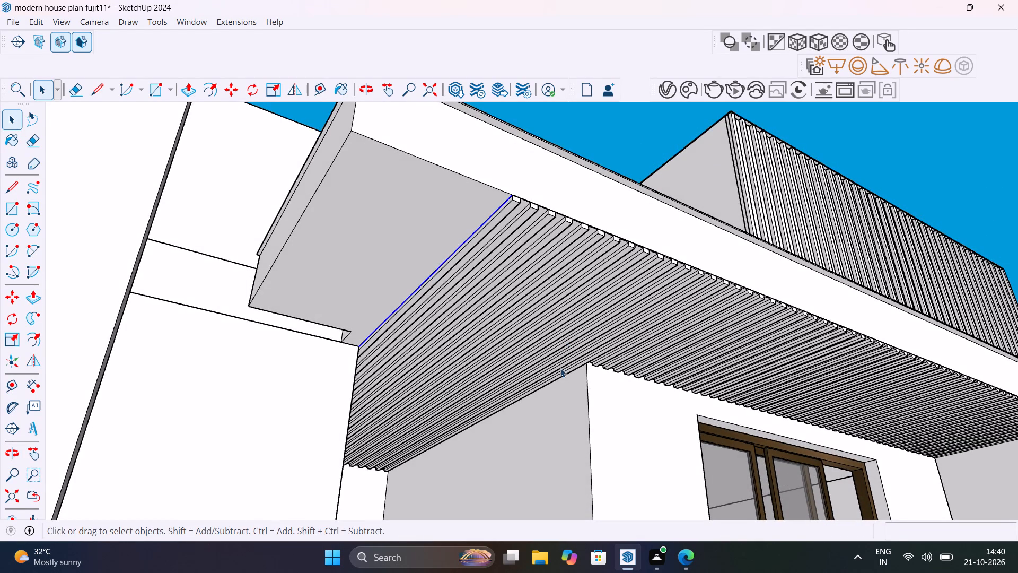
scroll(530, 358, "down", 13)
left_click(785, 230)
Hide the upper-floor wall group around the balcony doors and the plain wall panel between the tall pier and the balcony.
middle_click_drag(622, 369, 539, 427)
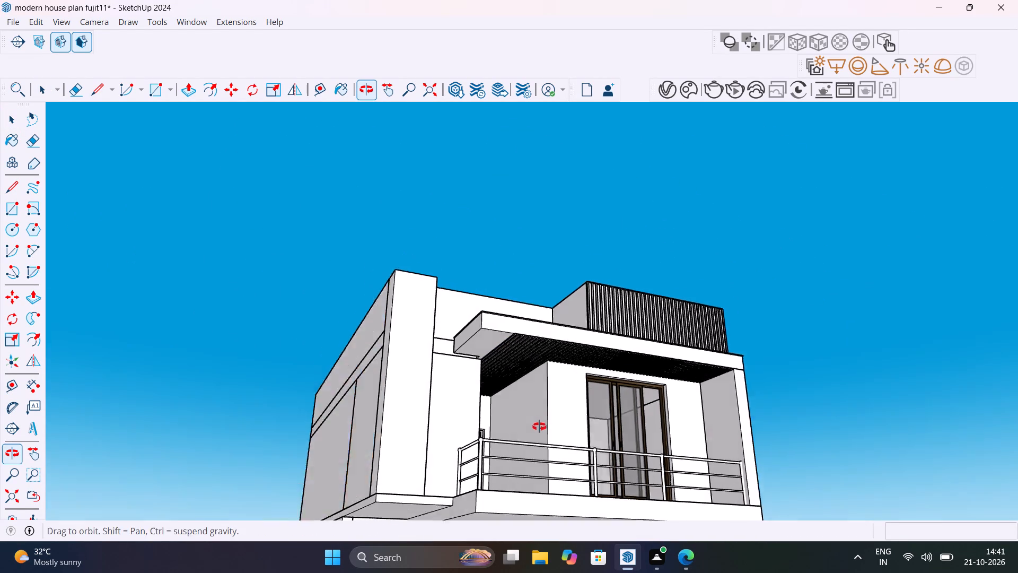
middle_click_drag(539, 427, 538, 428)
left_click(553, 413)
right_click(553, 412)
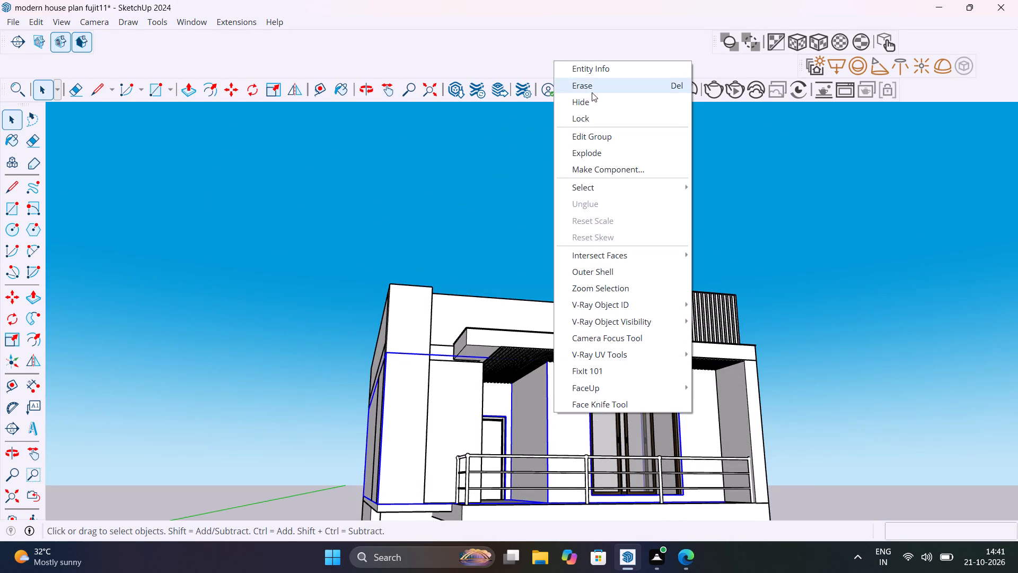
left_click(592, 101)
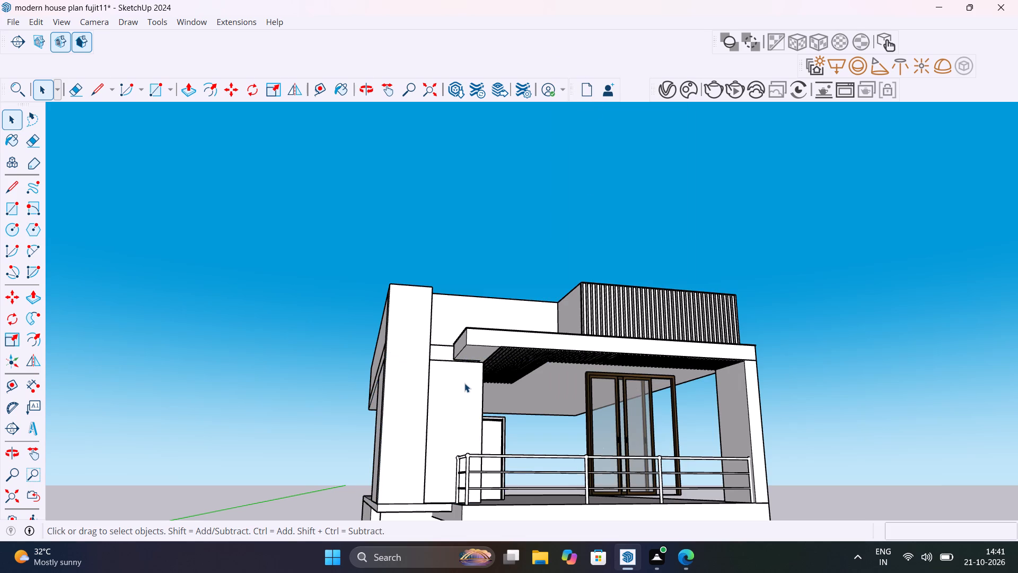
left_click(464, 383)
scroll(464, 383, "up", 5)
right_click(464, 383)
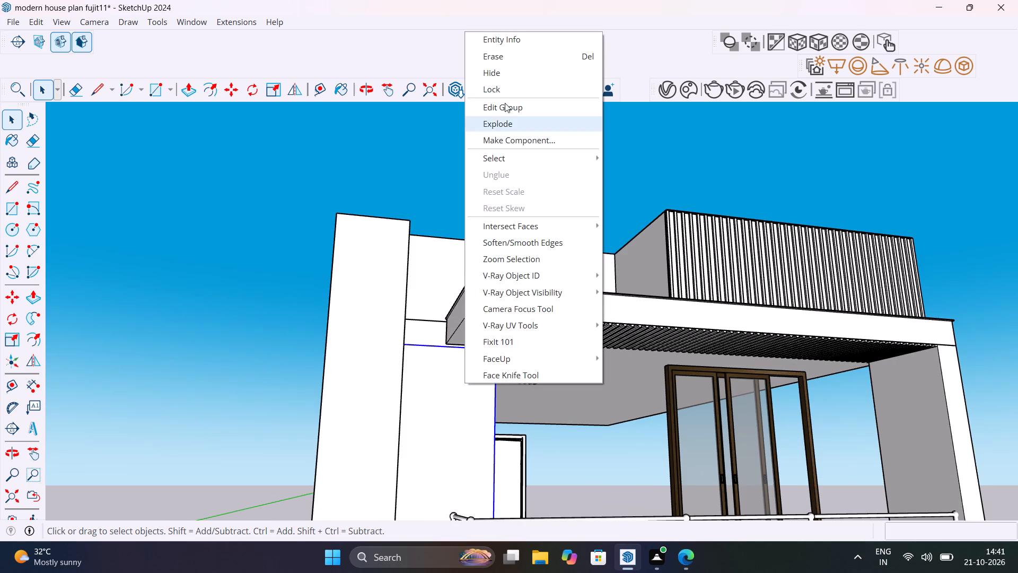
left_click(506, 73)
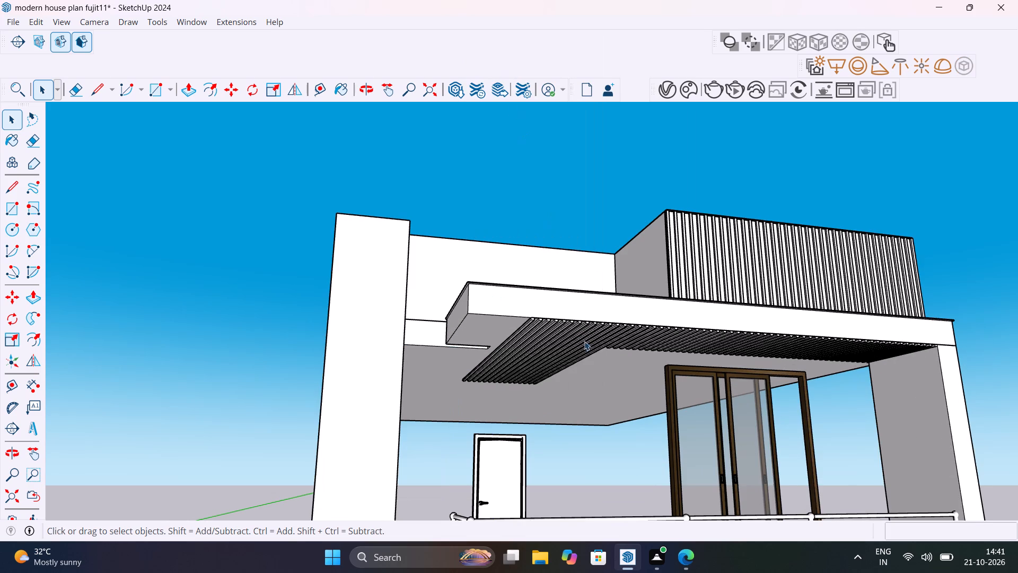
Examine the exposed underside of the balcony roof, including the slatted ceiling, its plain section and the notch beside it.
scroll(626, 334, "up", 7)
middle_click_drag(629, 363, 699, 247)
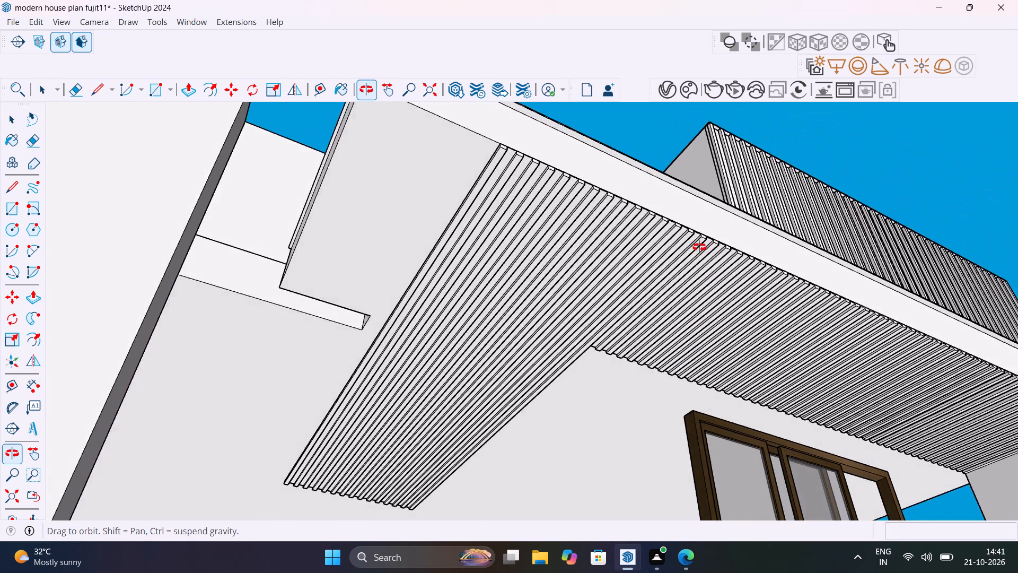
middle_click_drag(699, 247, 804, 283)
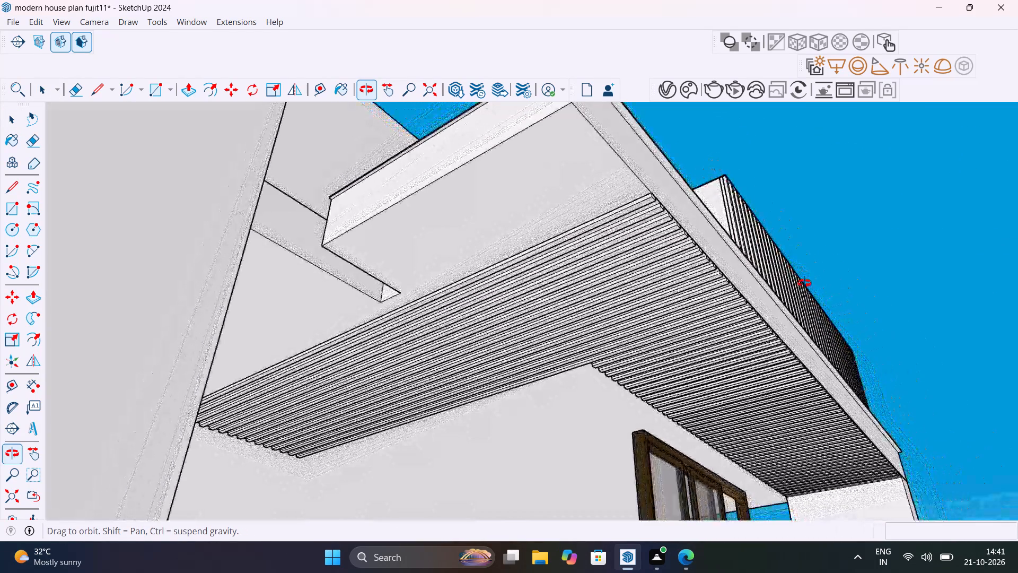
middle_click_drag(804, 283, 611, 164)
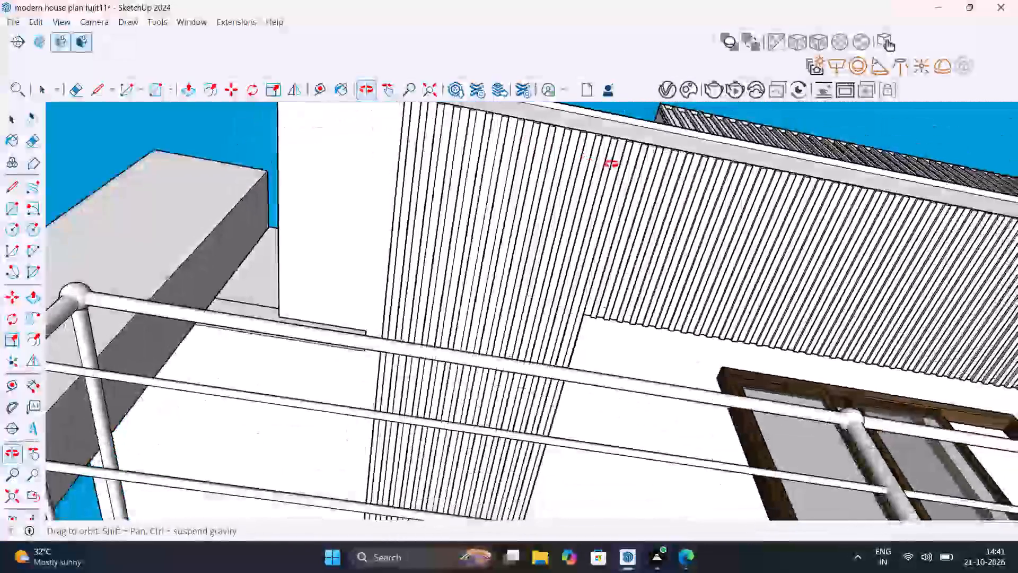
middle_click_drag(611, 164, 713, 298)
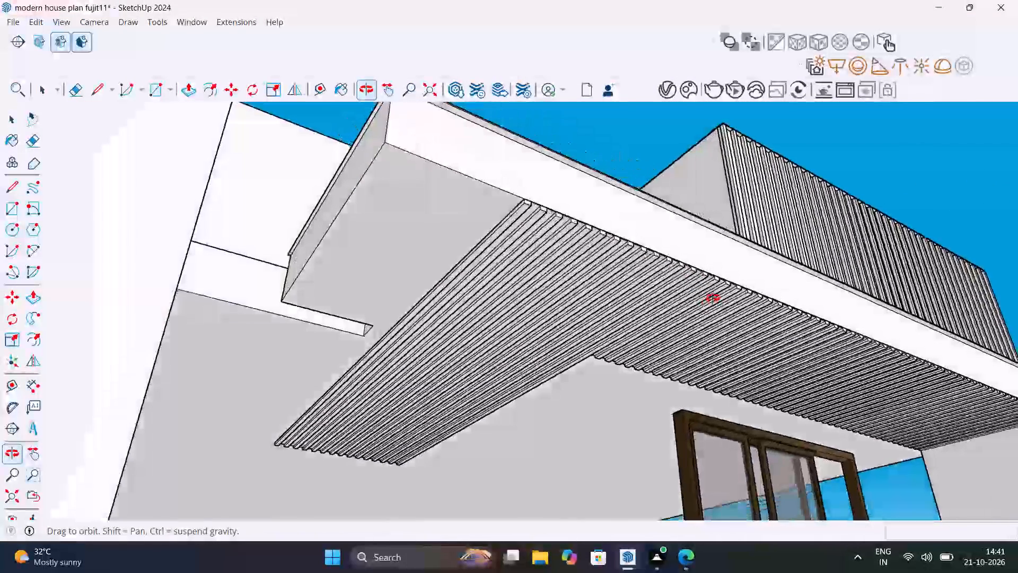
middle_click_drag(713, 298, 938, 179)
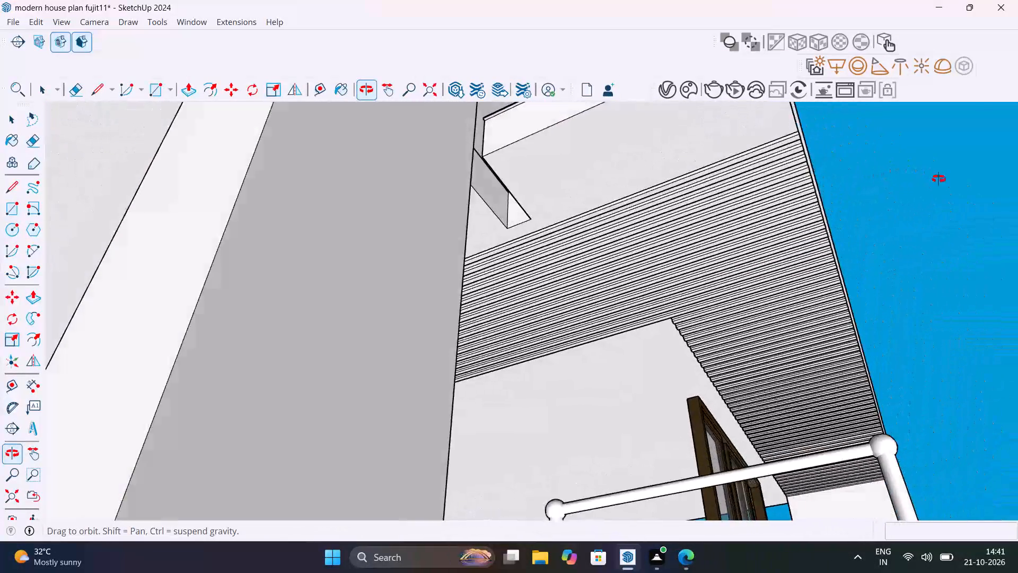
middle_click_drag(938, 179, 665, 267)
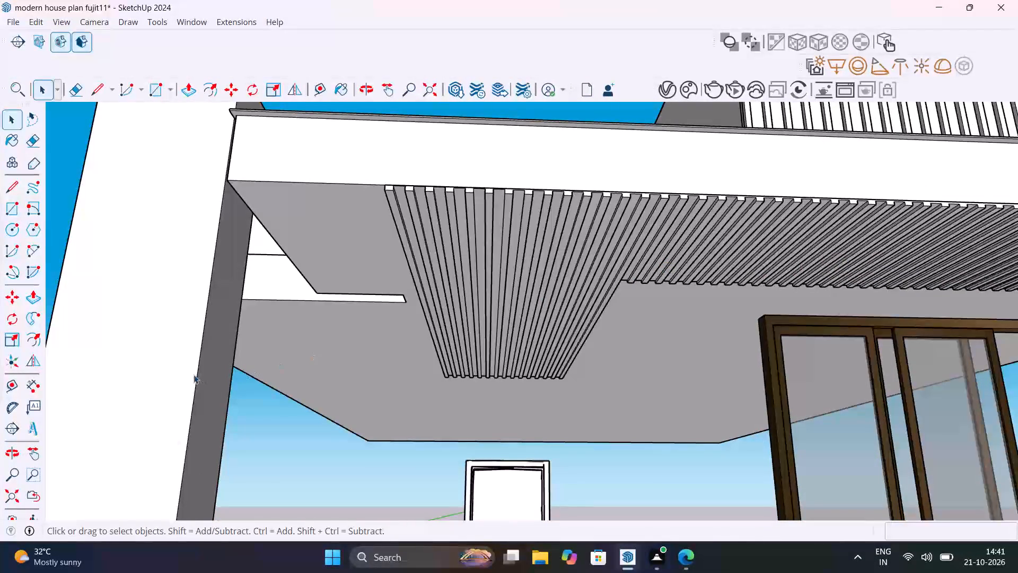